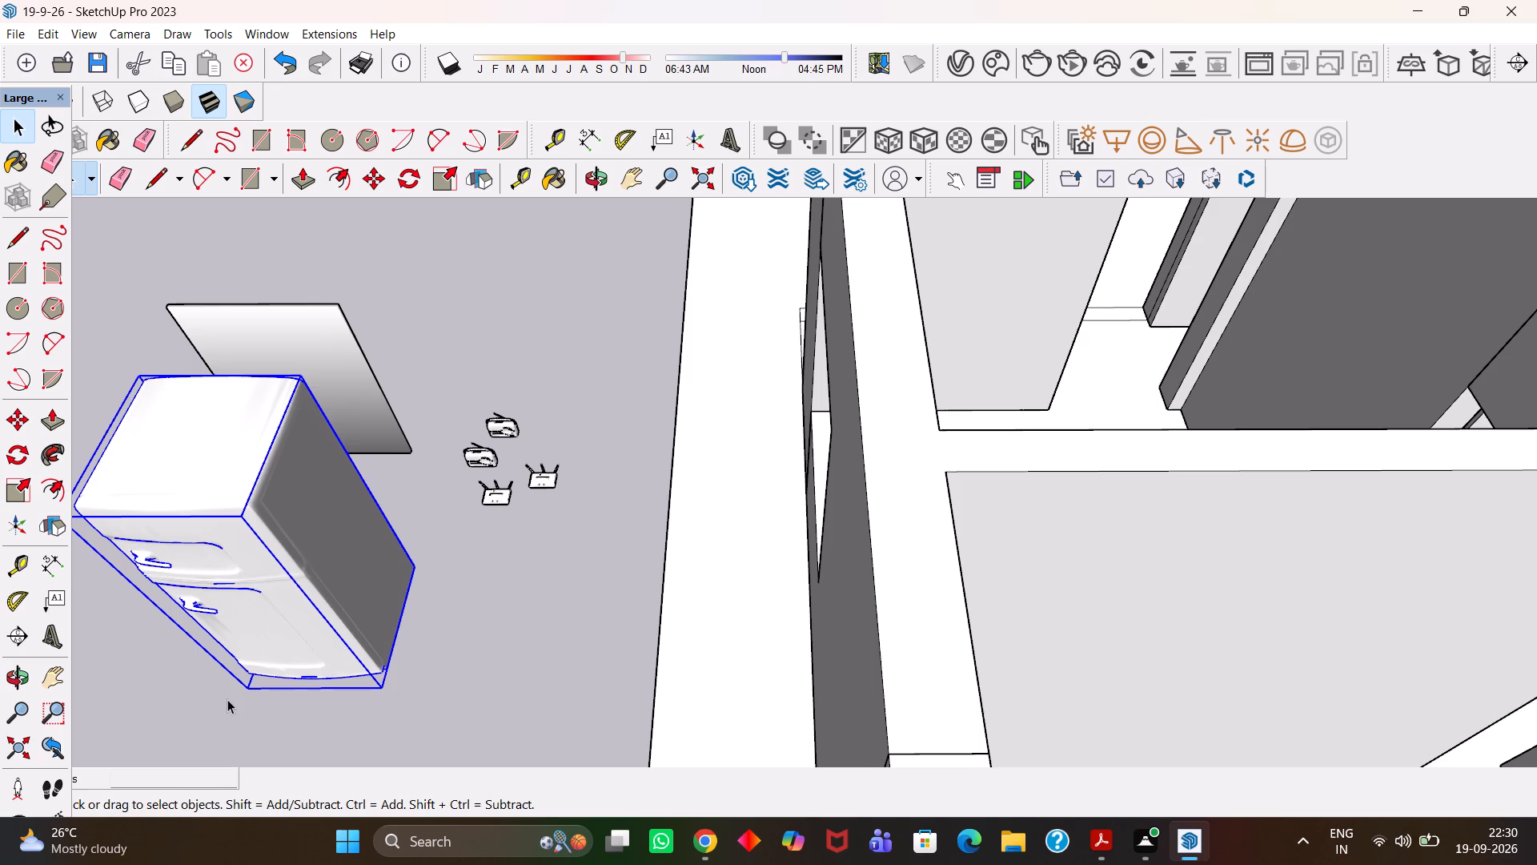
# Move the selected refrigerator to an open spot outside the building walls, close to the small loose devices, and deselect it.
pyautogui.press('m')
pyautogui.press('Return')
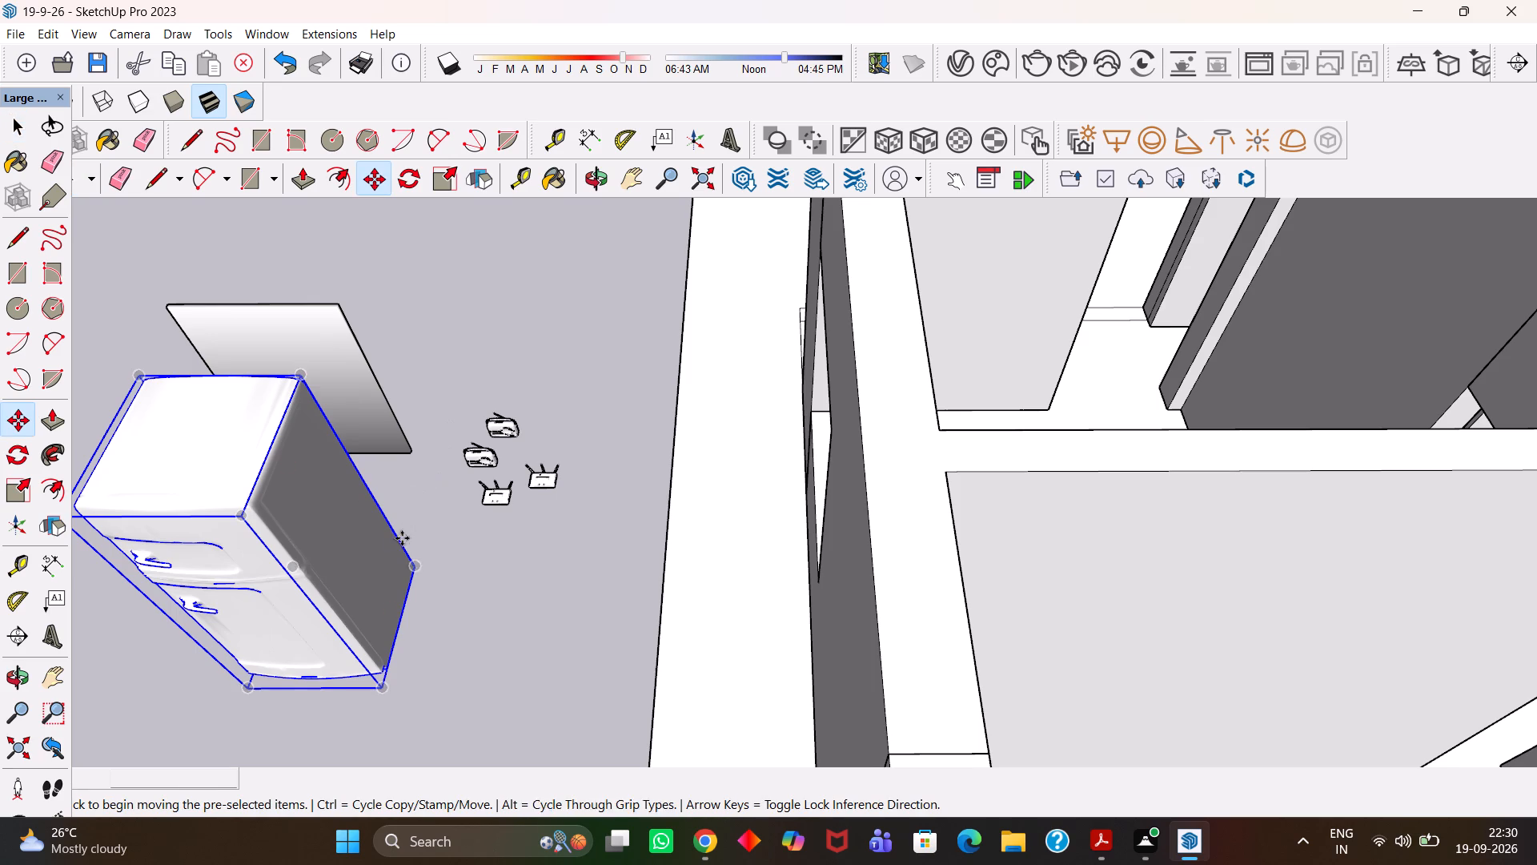
pyautogui.click(422, 567)
pyautogui.scroll(-9, 575, 565)
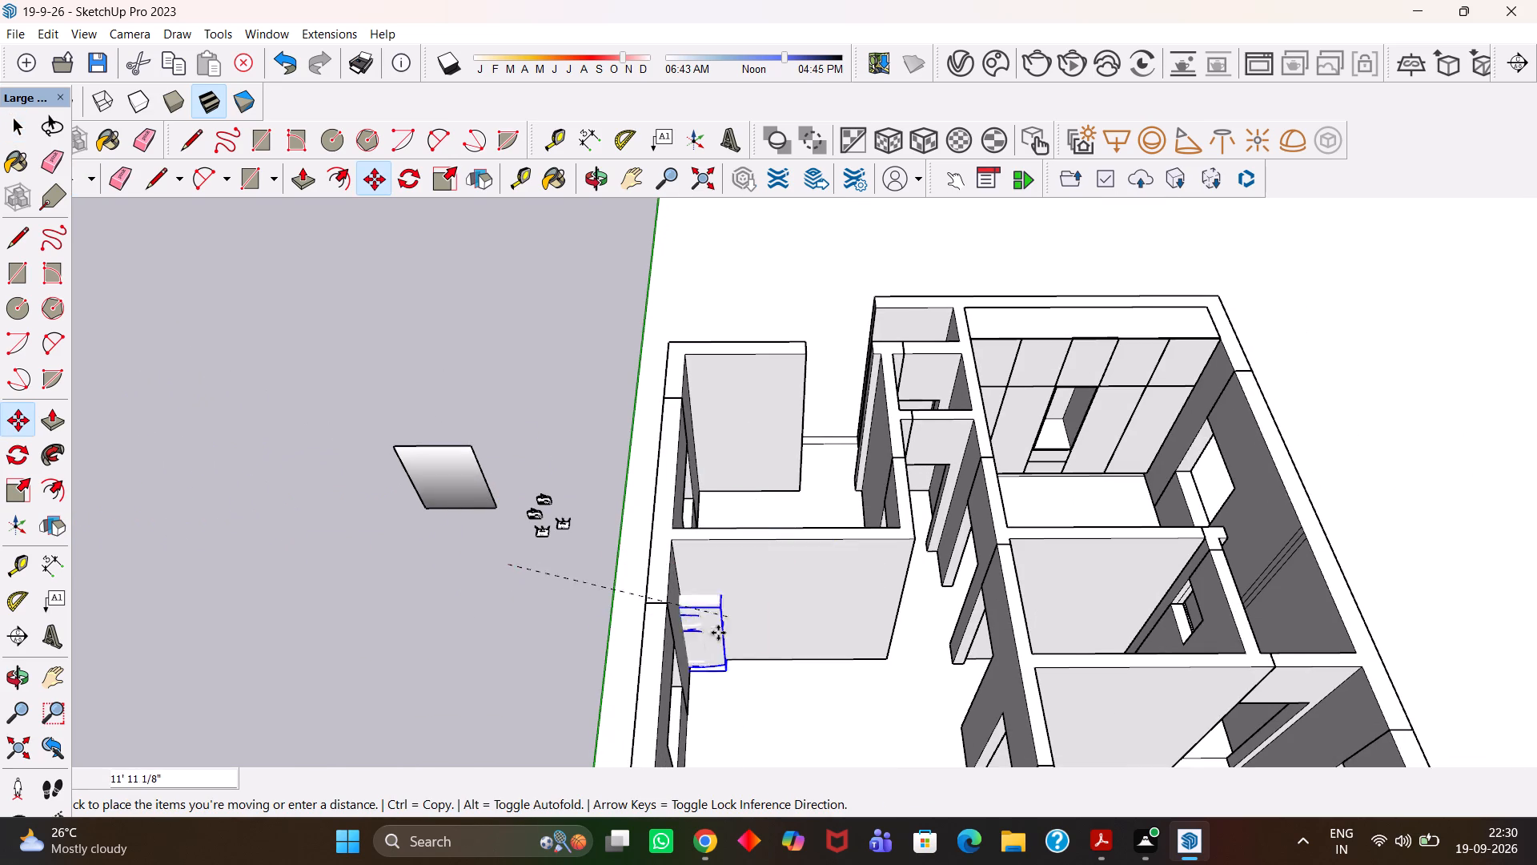
pyautogui.moveTo(803, 516); pyautogui.dragTo(752, 626, button='middle')
pyautogui.scroll(6, 744, 500)
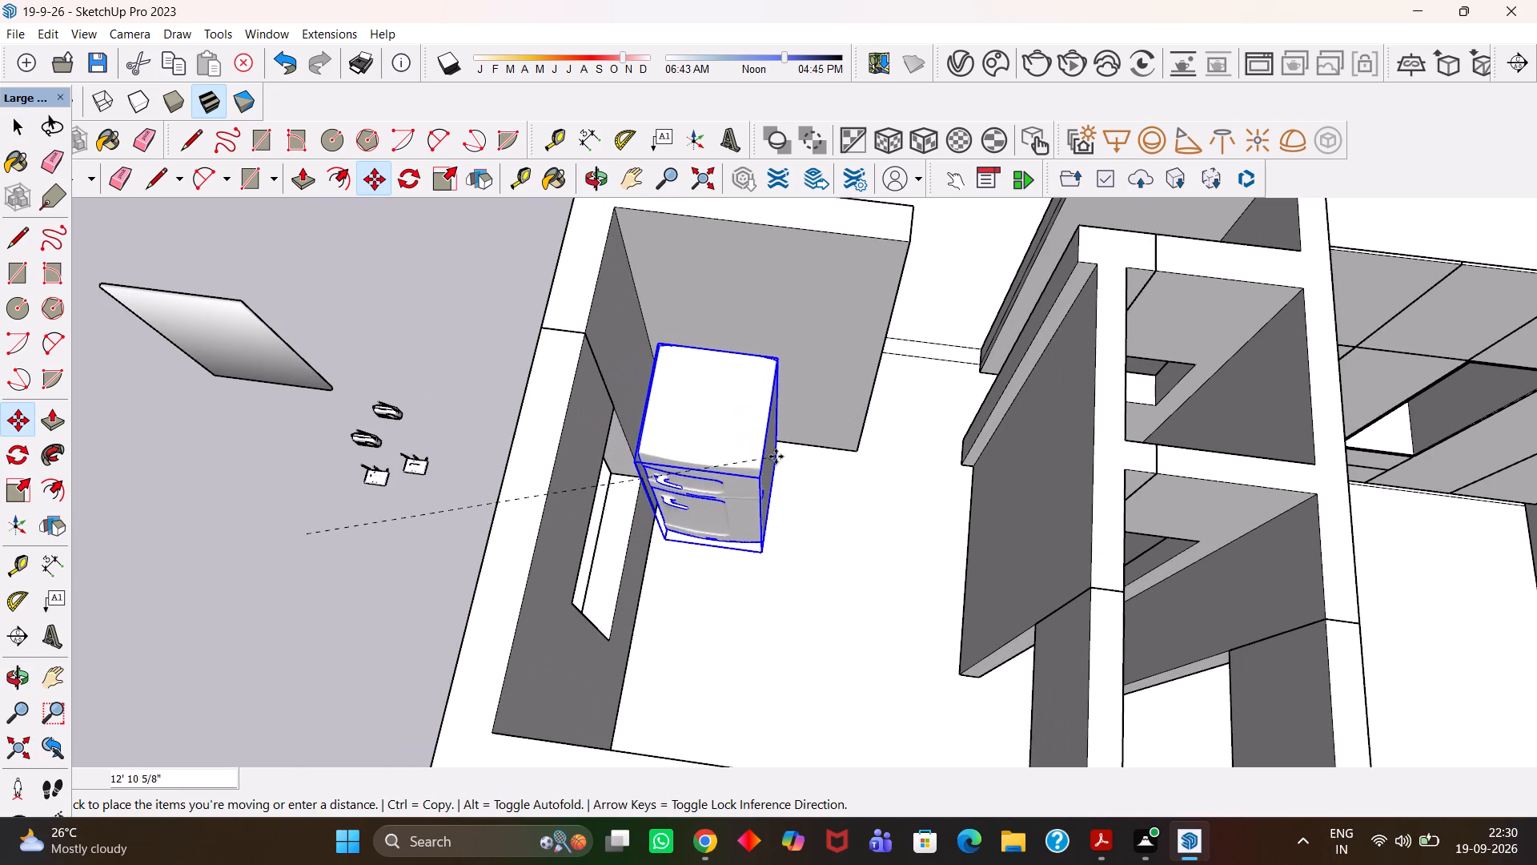
pyautogui.click(380, 558)
pyautogui.scroll(3, 331, 569)
pyautogui.moveTo(329, 589); pyautogui.dragTo(380, 501, button='middle')
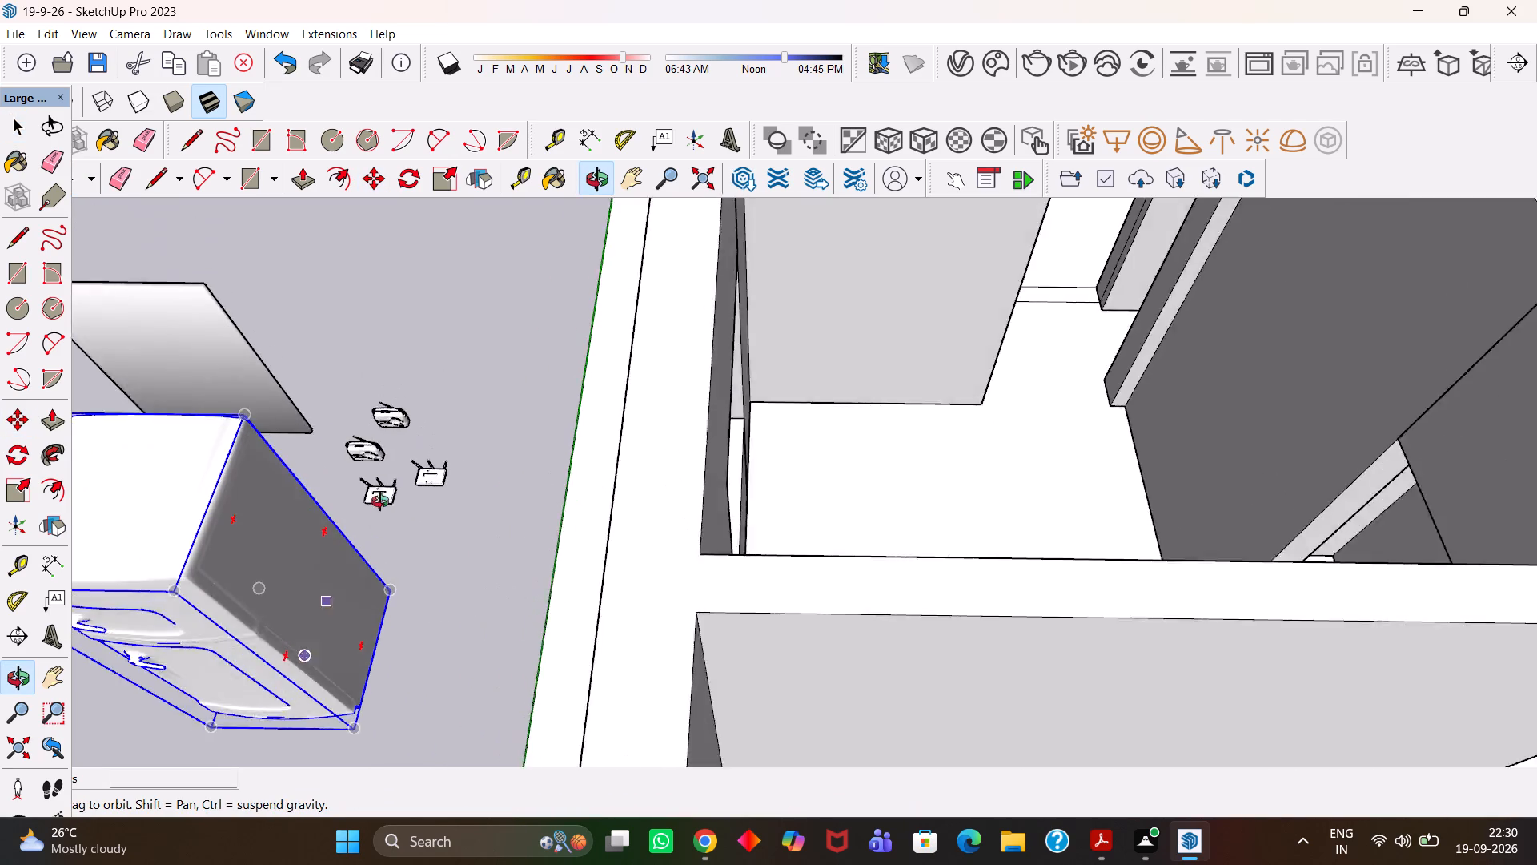
pyautogui.moveTo(380, 501); pyautogui.dragTo(382, 497, button='middle')
pyautogui.scroll(2, 383, 497)
pyautogui.press('space')
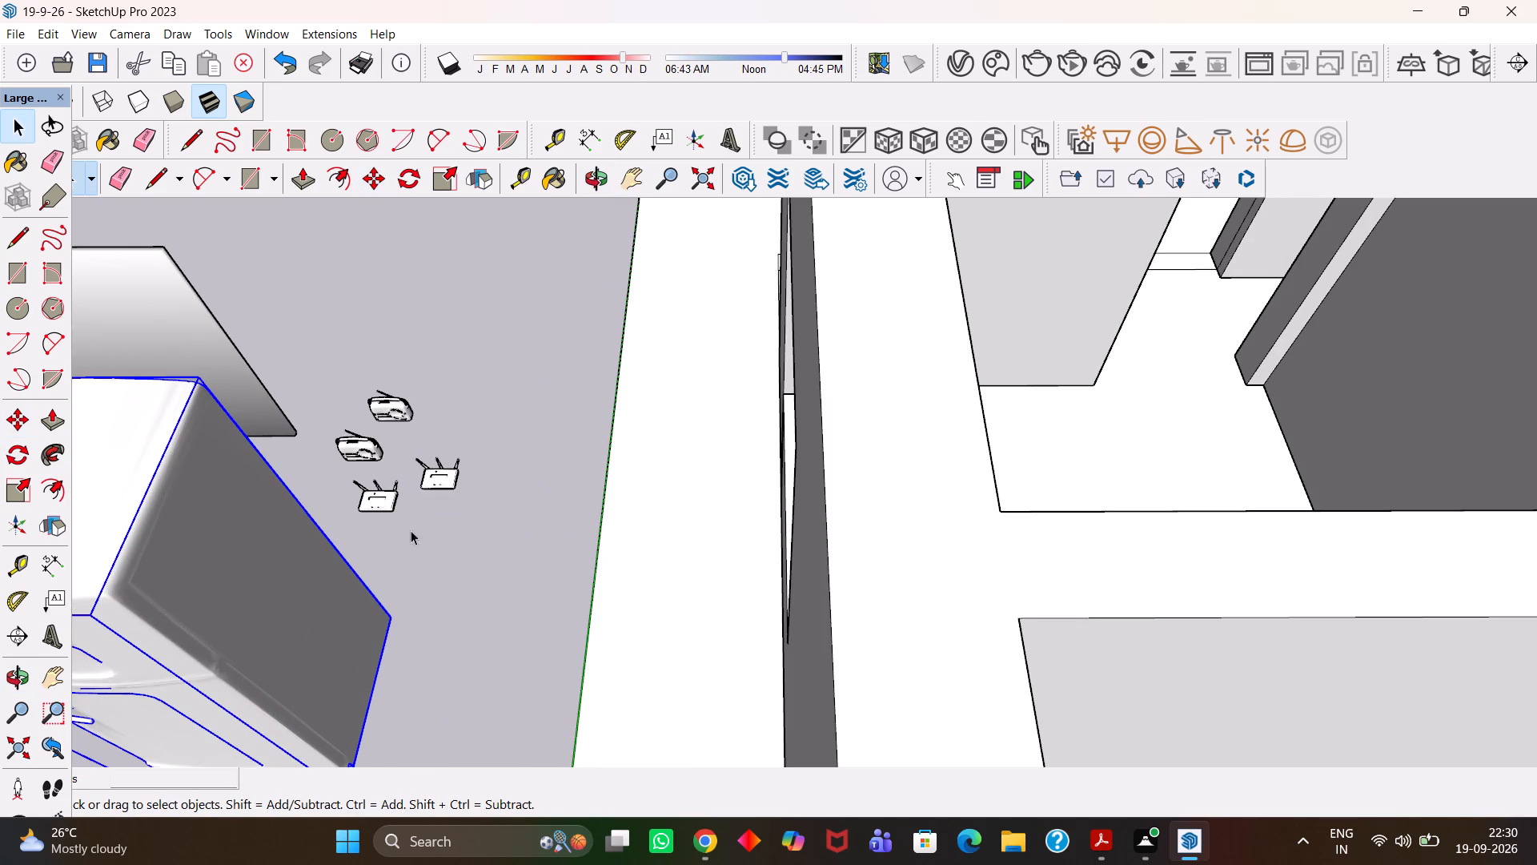
pyautogui.click(419, 540)
# Examine the refrigerator, the flat panel and the small loose devices outside the building from several angles.
pyautogui.scroll(4, 370, 450)
pyautogui.scroll(-4, 369, 437)
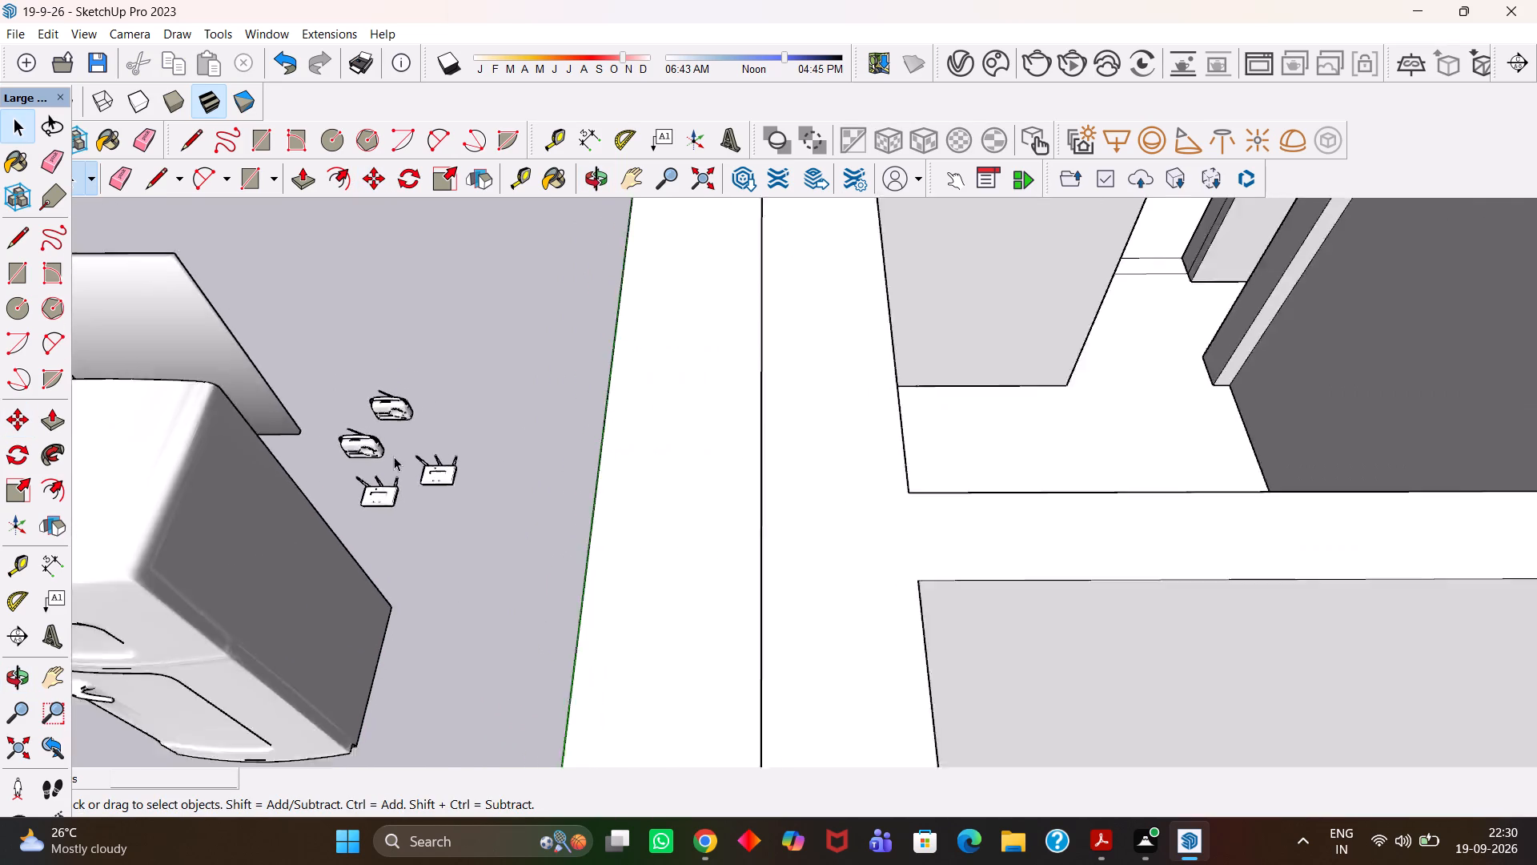
pyautogui.scroll(-6, 394, 457)
pyautogui.moveTo(376, 469); pyautogui.dragTo(387, 555, button='middle')
pyautogui.scroll(1, 390, 554)
pyautogui.press('h')
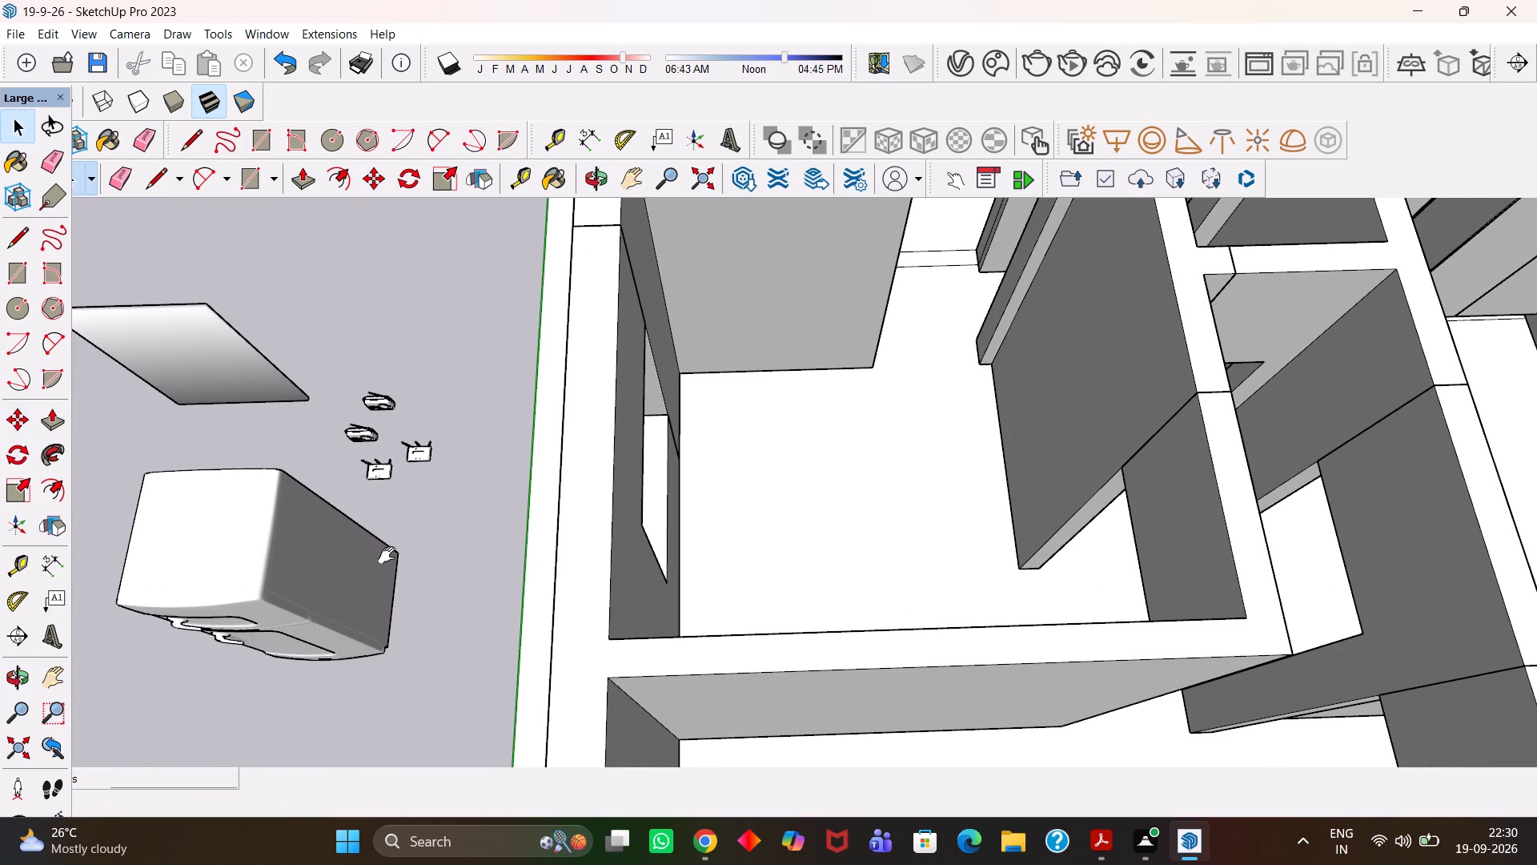
pyautogui.press('Return')
pyautogui.moveTo(319, 529); pyautogui.dragTo(599, 521)
pyautogui.scroll(-3, 557, 536)
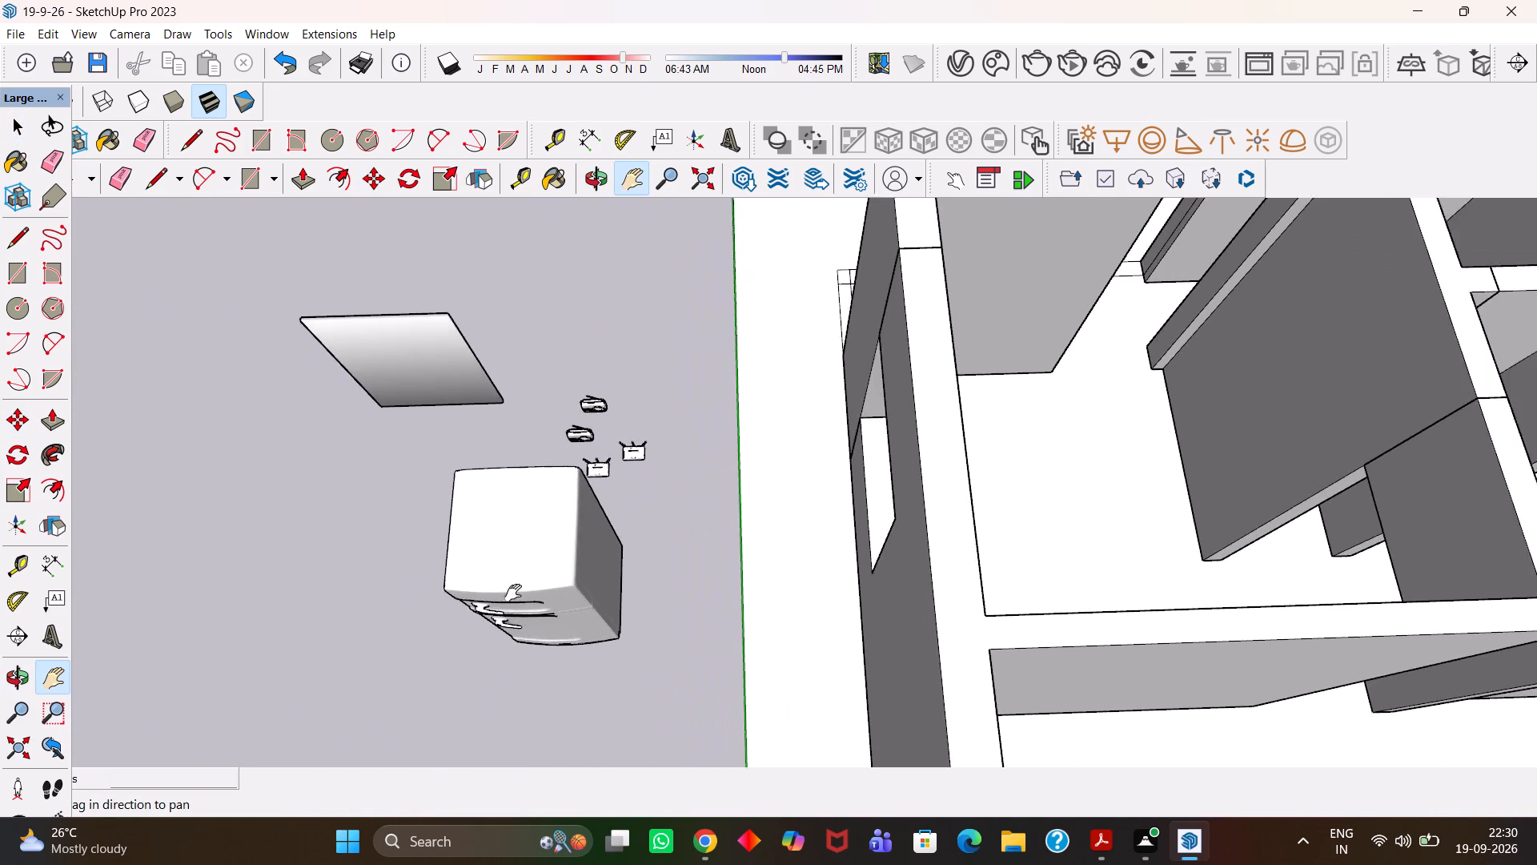
pyautogui.moveTo(515, 593); pyautogui.dragTo(531, 538, button='middle')
pyautogui.scroll(2, 537, 537)
pyautogui.moveTo(557, 604); pyautogui.dragTo(512, 607, button='middle')
pyautogui.scroll(2, 512, 607)
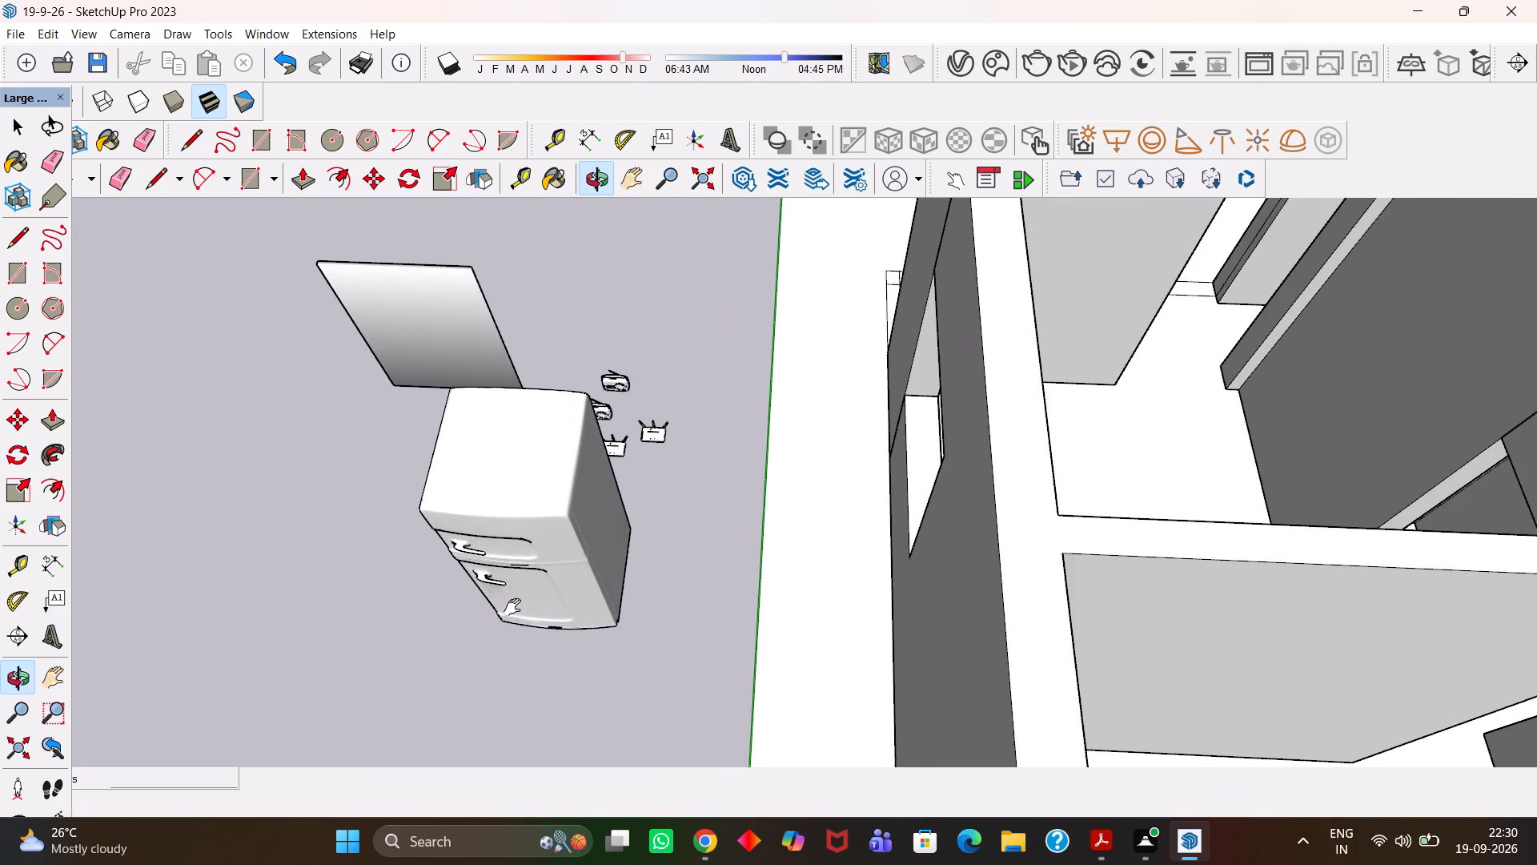
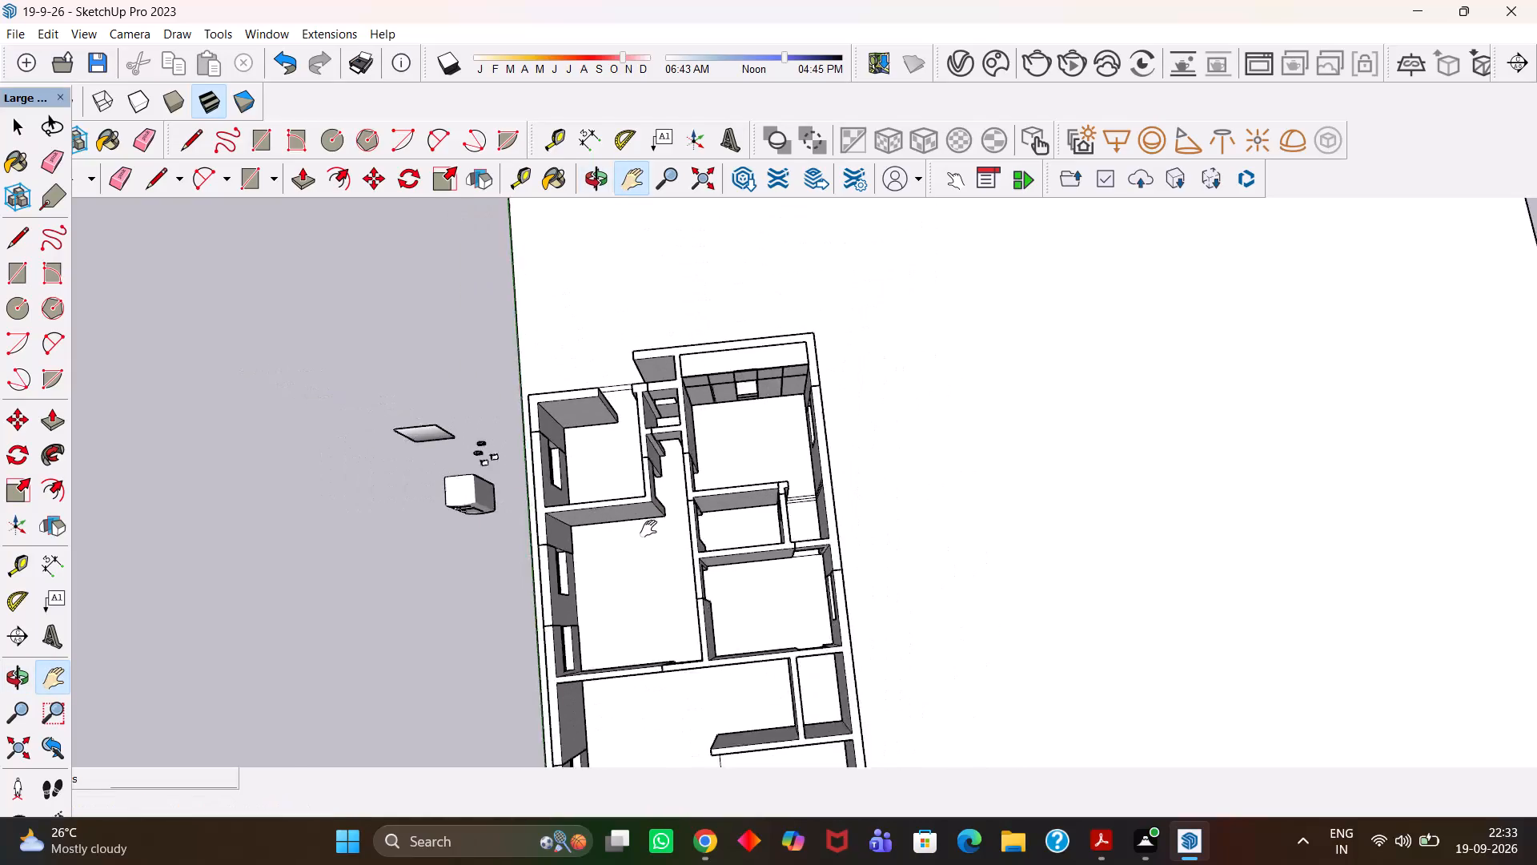
# Examine the apartment layout from several angles, closing in on the room with the panelled end wall.
pyautogui.moveTo(701, 600); pyautogui.dragTo(652, 514, button='middle')
pyautogui.scroll(6, 640, 533)
pyautogui.scroll(-6, 653, 512)
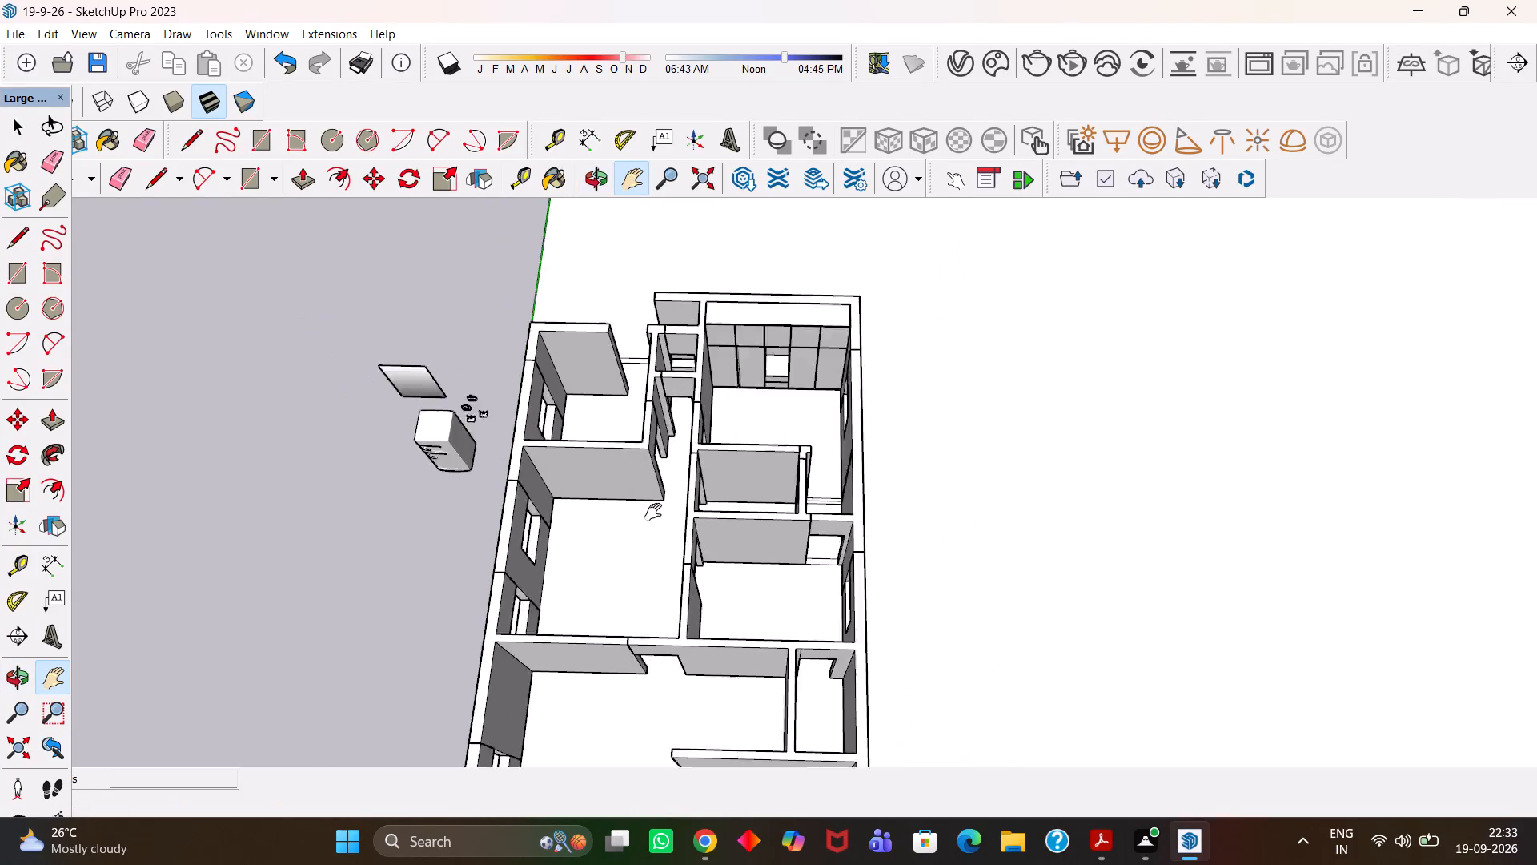
pyautogui.moveTo(658, 459); pyautogui.dragTo(672, 529, button='middle')
pyautogui.scroll(5, 672, 529)
pyautogui.scroll(-4, 672, 529)
pyautogui.moveTo(666, 529); pyautogui.dragTo(825, 551)
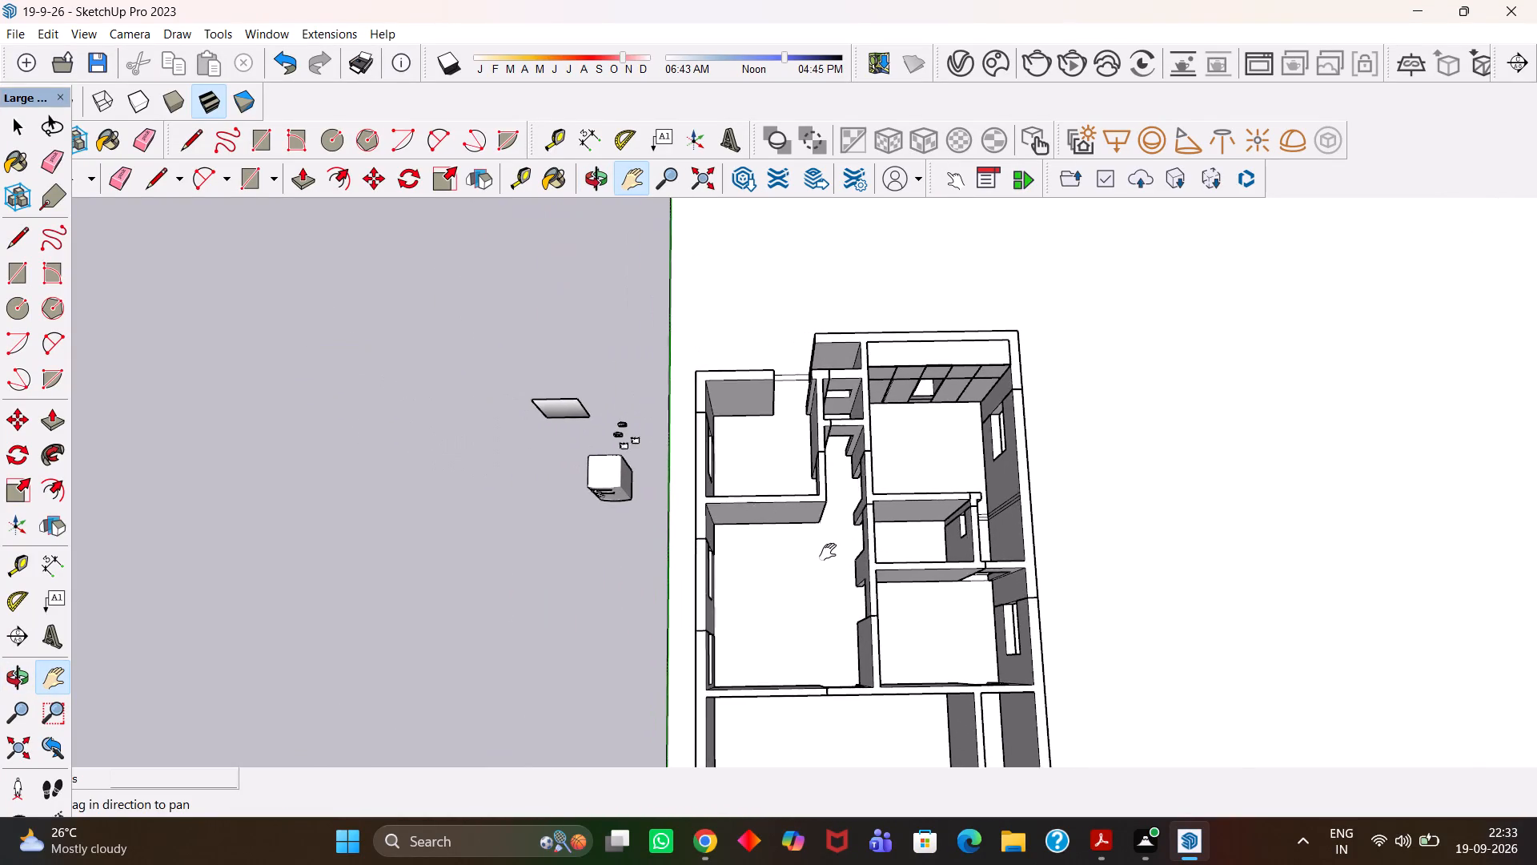
pyautogui.scroll(5, 828, 552)
pyautogui.scroll(-3, 828, 552)
pyautogui.moveTo(937, 508); pyautogui.dragTo(724, 522)
pyautogui.scroll(5, 724, 414)
pyautogui.scroll(-6, 724, 414)
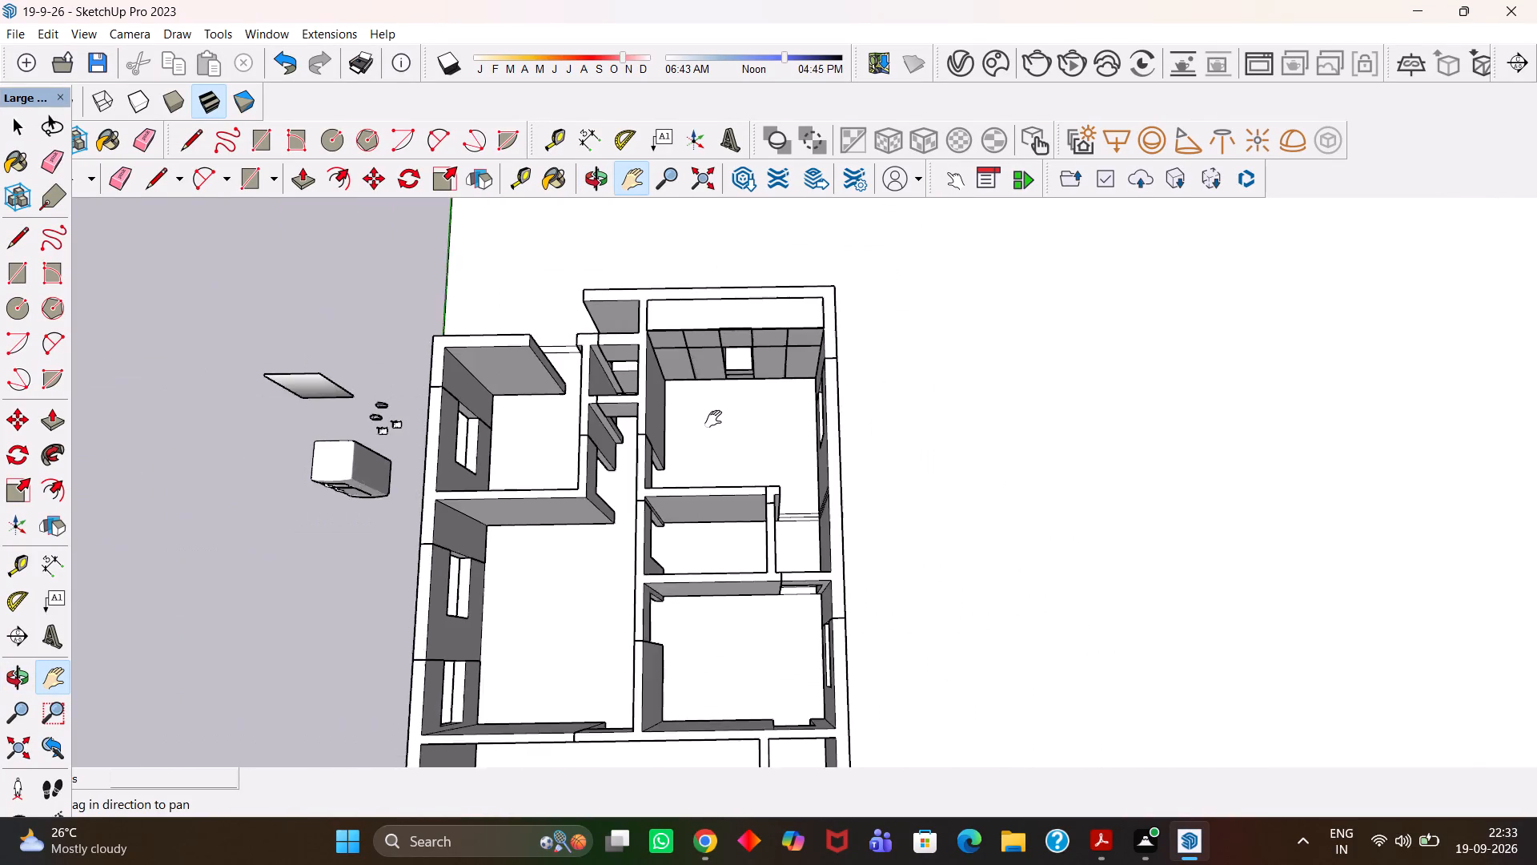
pyautogui.moveTo(713, 420); pyautogui.dragTo(726, 375, button='middle')
pyautogui.scroll(3, 713, 421)
pyautogui.moveTo(692, 388); pyautogui.dragTo(719, 488)
pyautogui.moveTo(744, 515); pyautogui.dragTo(709, 502, button='middle')
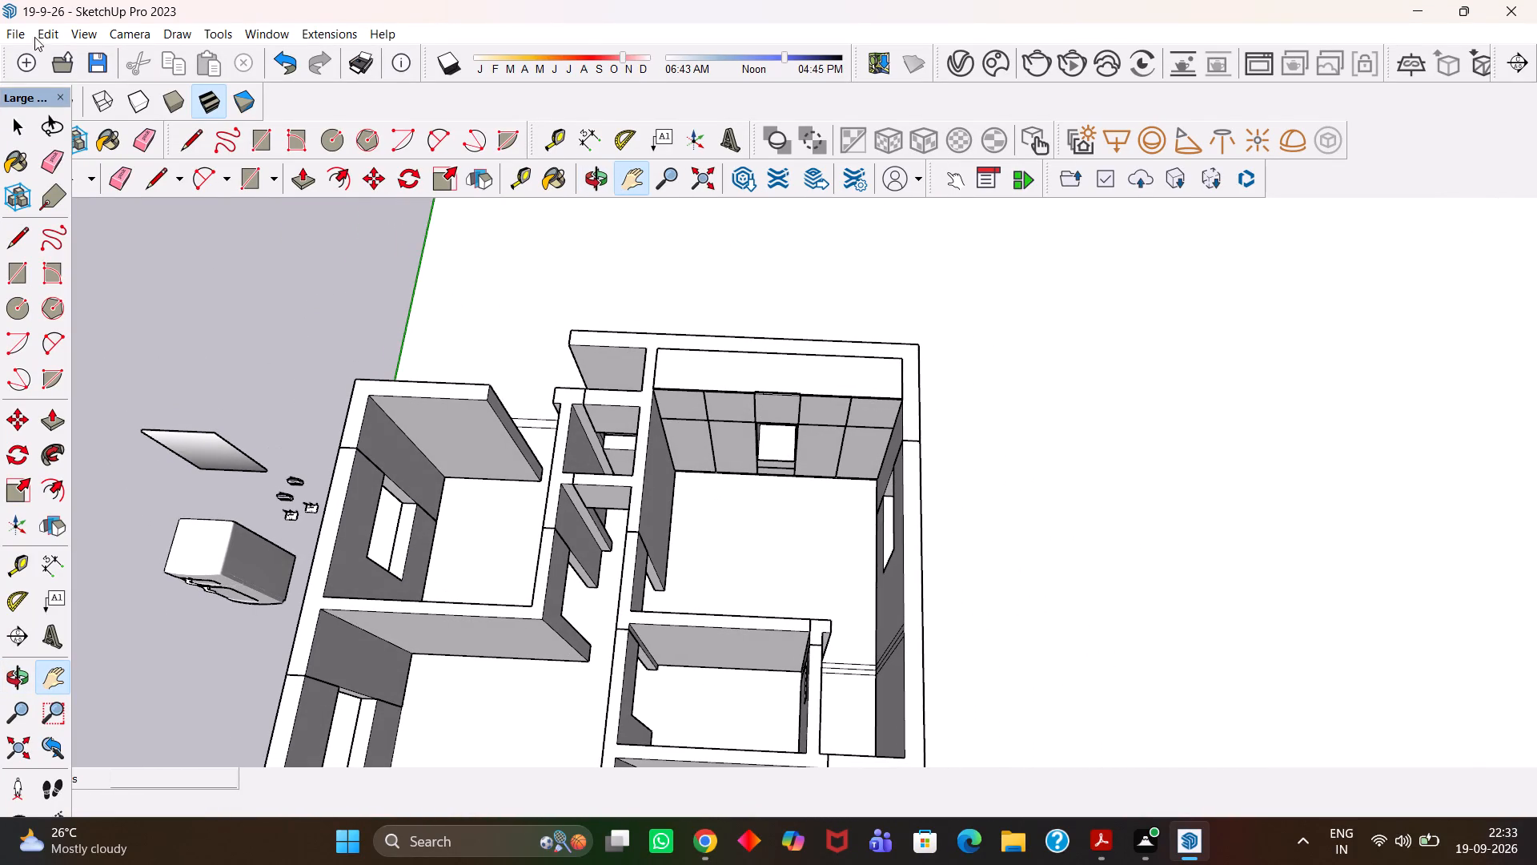
pyautogui.scroll(-4, 591, 418)
pyautogui.moveTo(636, 477); pyautogui.dragTo(745, 361)
pyautogui.scroll(-7, 725, 367)
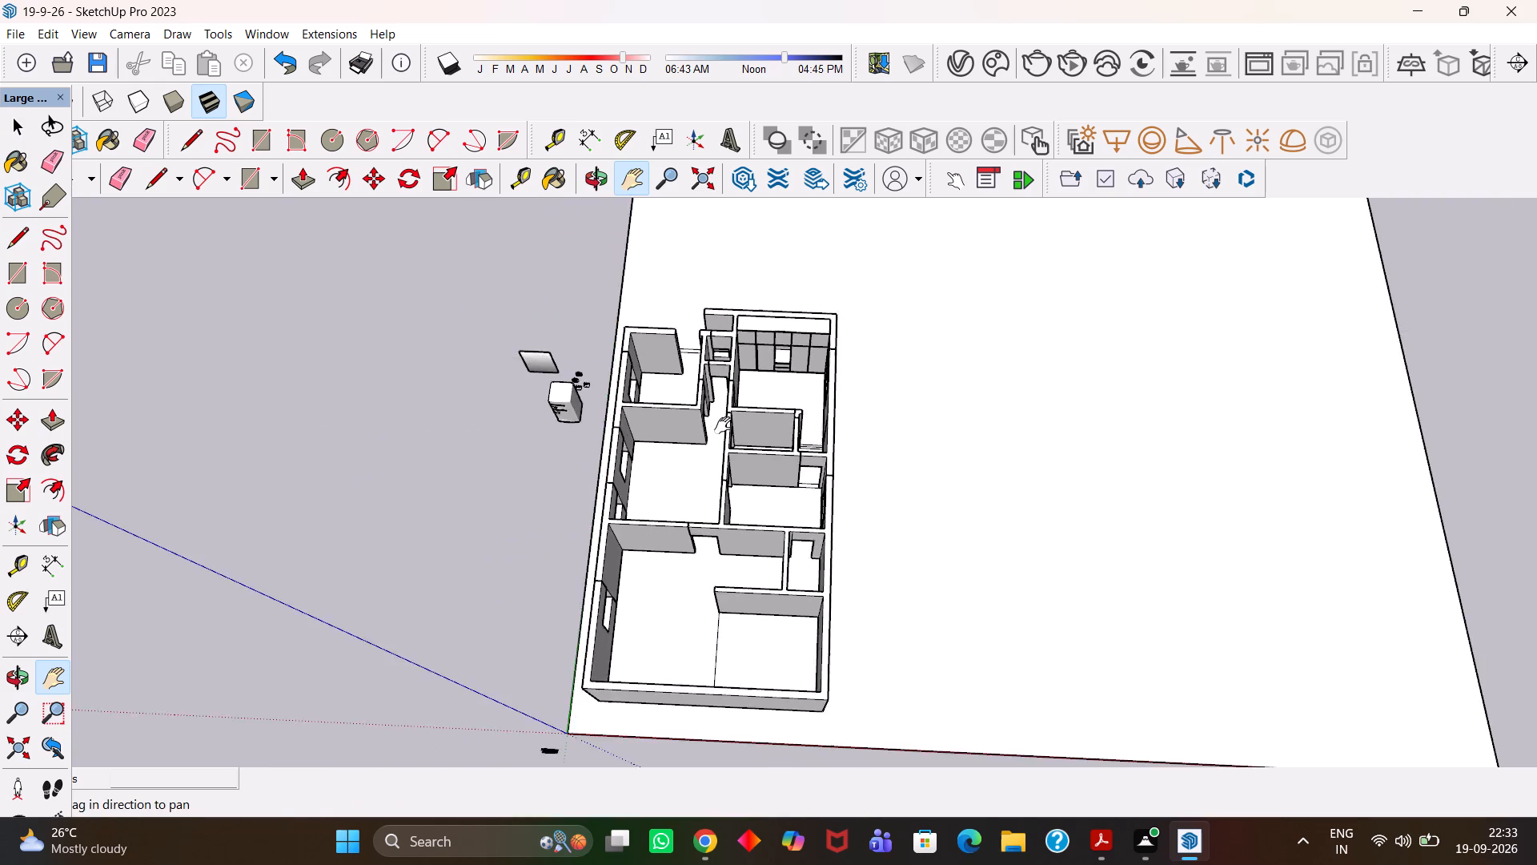
pyautogui.moveTo(727, 446); pyautogui.dragTo(774, 499, button='middle')
pyautogui.scroll(4, 774, 499)
pyautogui.moveTo(766, 459); pyautogui.dragTo(766, 534)
pyautogui.scroll(3, 751, 445)
pyautogui.moveTo(750, 416); pyautogui.dragTo(771, 513)
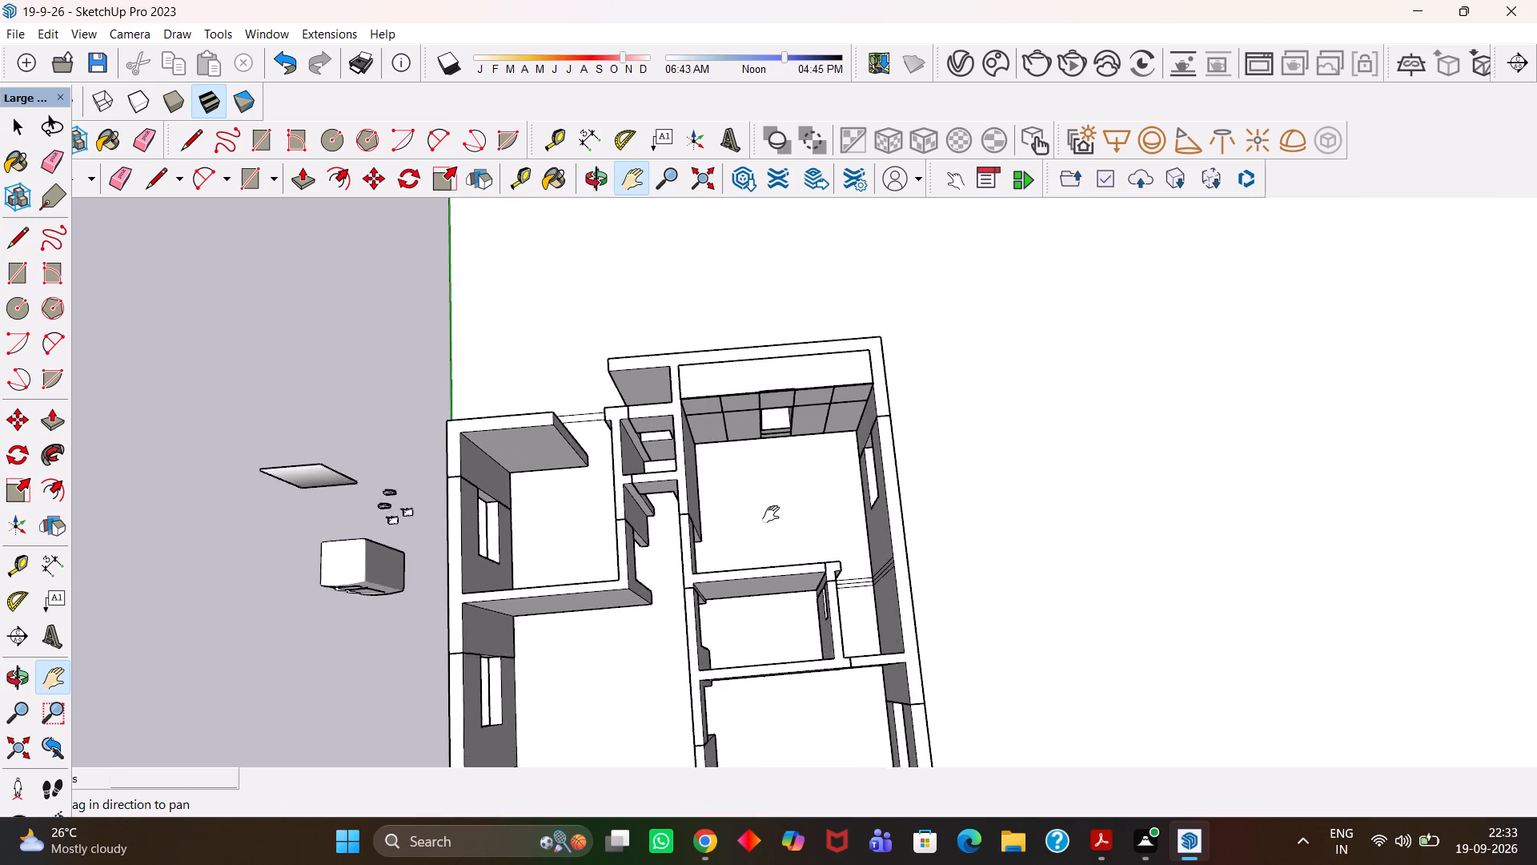
pyautogui.scroll(4, 772, 515)
pyautogui.moveTo(777, 525); pyautogui.dragTo(736, 451, button='middle')
pyautogui.scroll(2, 736, 451)
pyautogui.scroll(-3, 745, 452)
pyautogui.moveTo(759, 425); pyautogui.dragTo(776, 512)
pyautogui.moveTo(786, 520); pyautogui.dragTo(785, 518, button='middle')
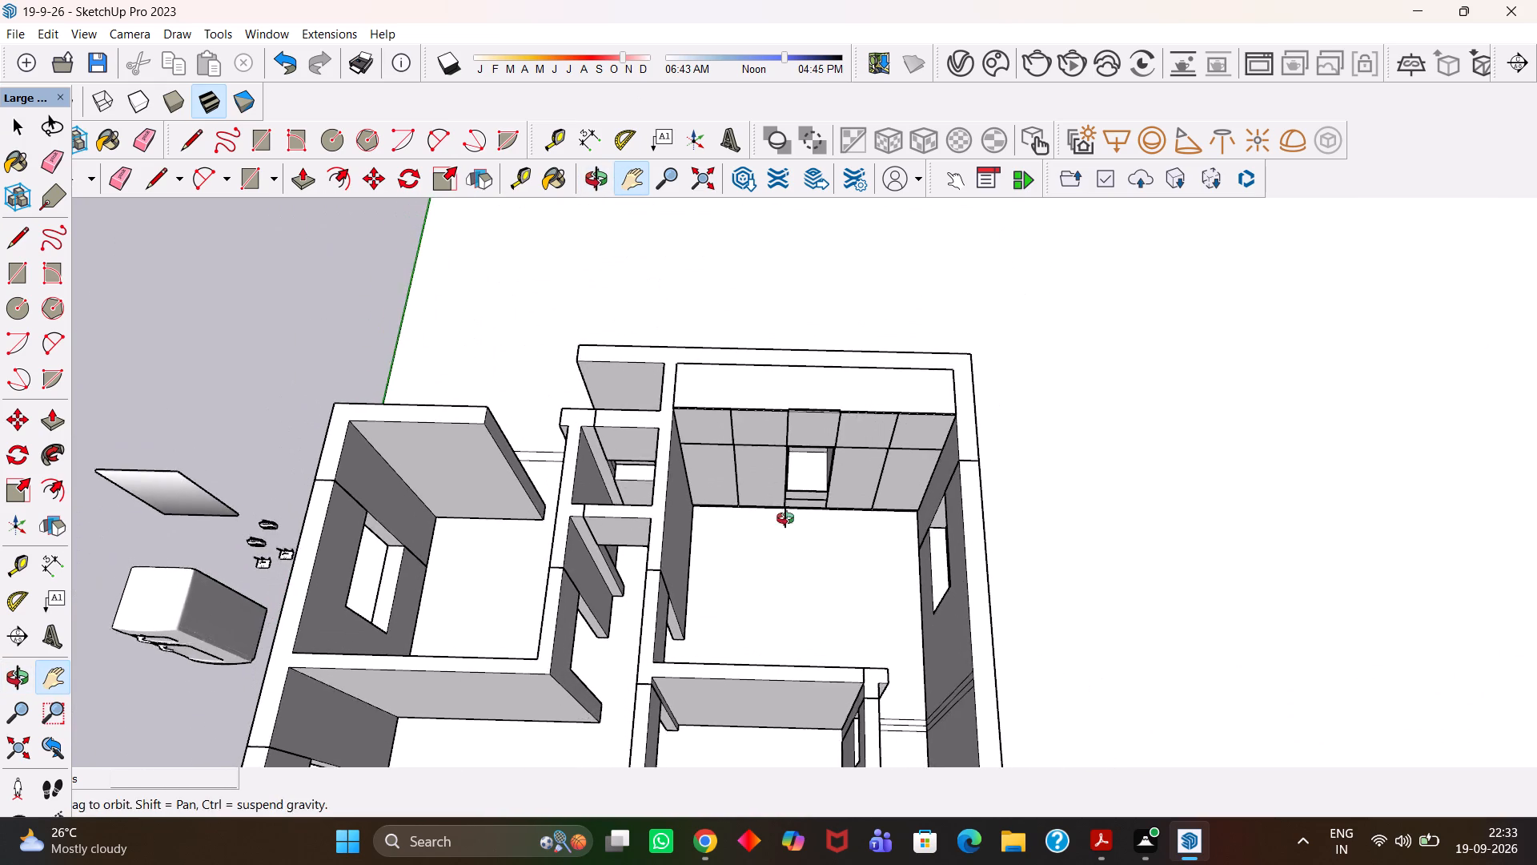
pyautogui.moveTo(785, 518); pyautogui.dragTo(790, 451, button='middle')
pyautogui.scroll(4, 783, 447)
pyautogui.scroll(-2, 792, 453)
pyautogui.moveTo(792, 450); pyautogui.dragTo(798, 513, button='middle')
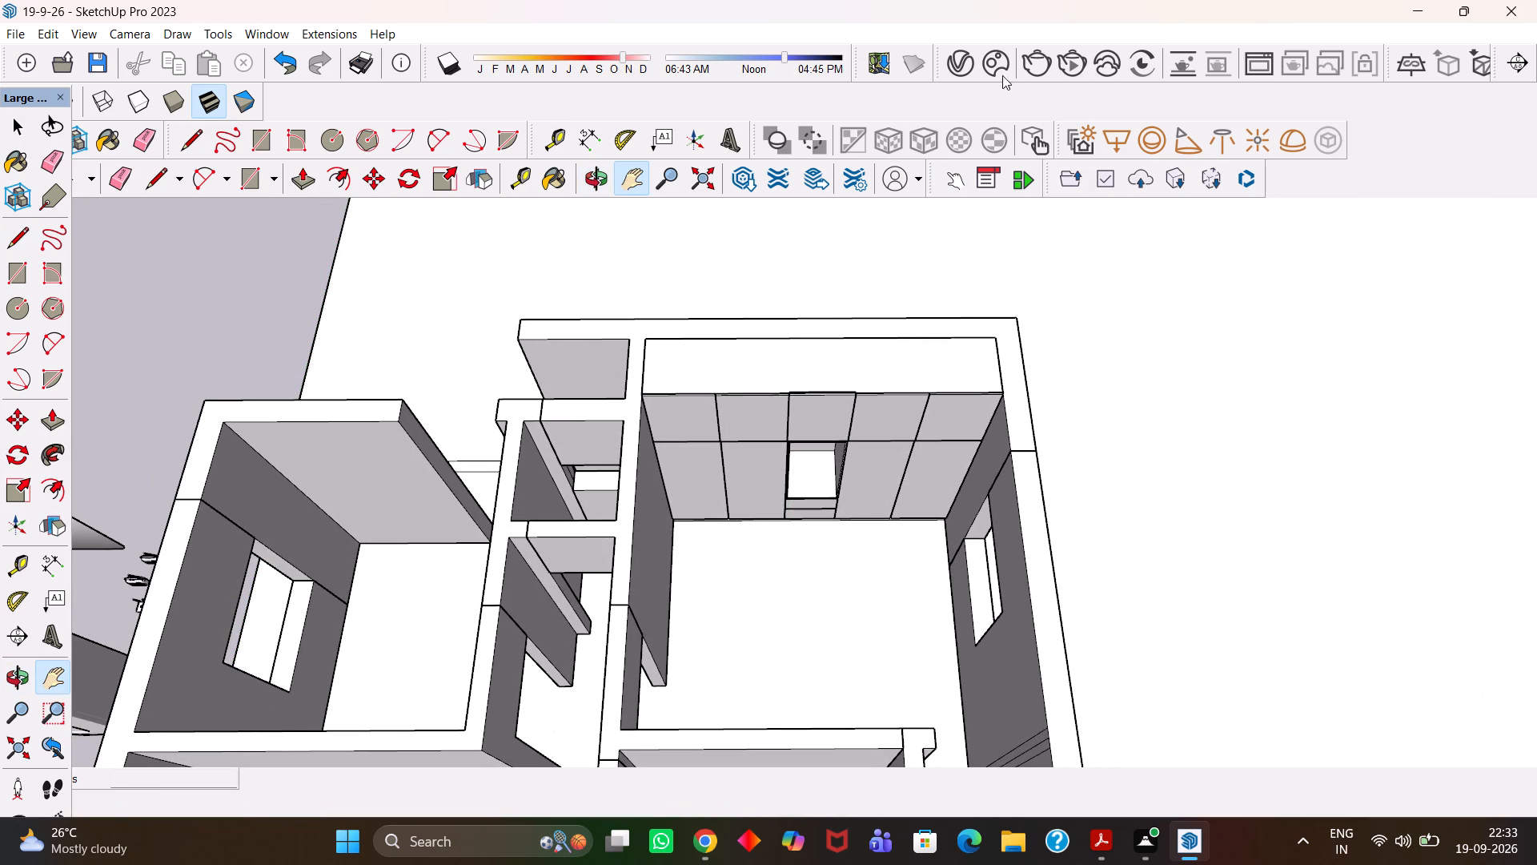
# Open the Chaos Cosmos Browser and look through the Electronics & appliances models for furnishing items.
pyautogui.click(996, 63)
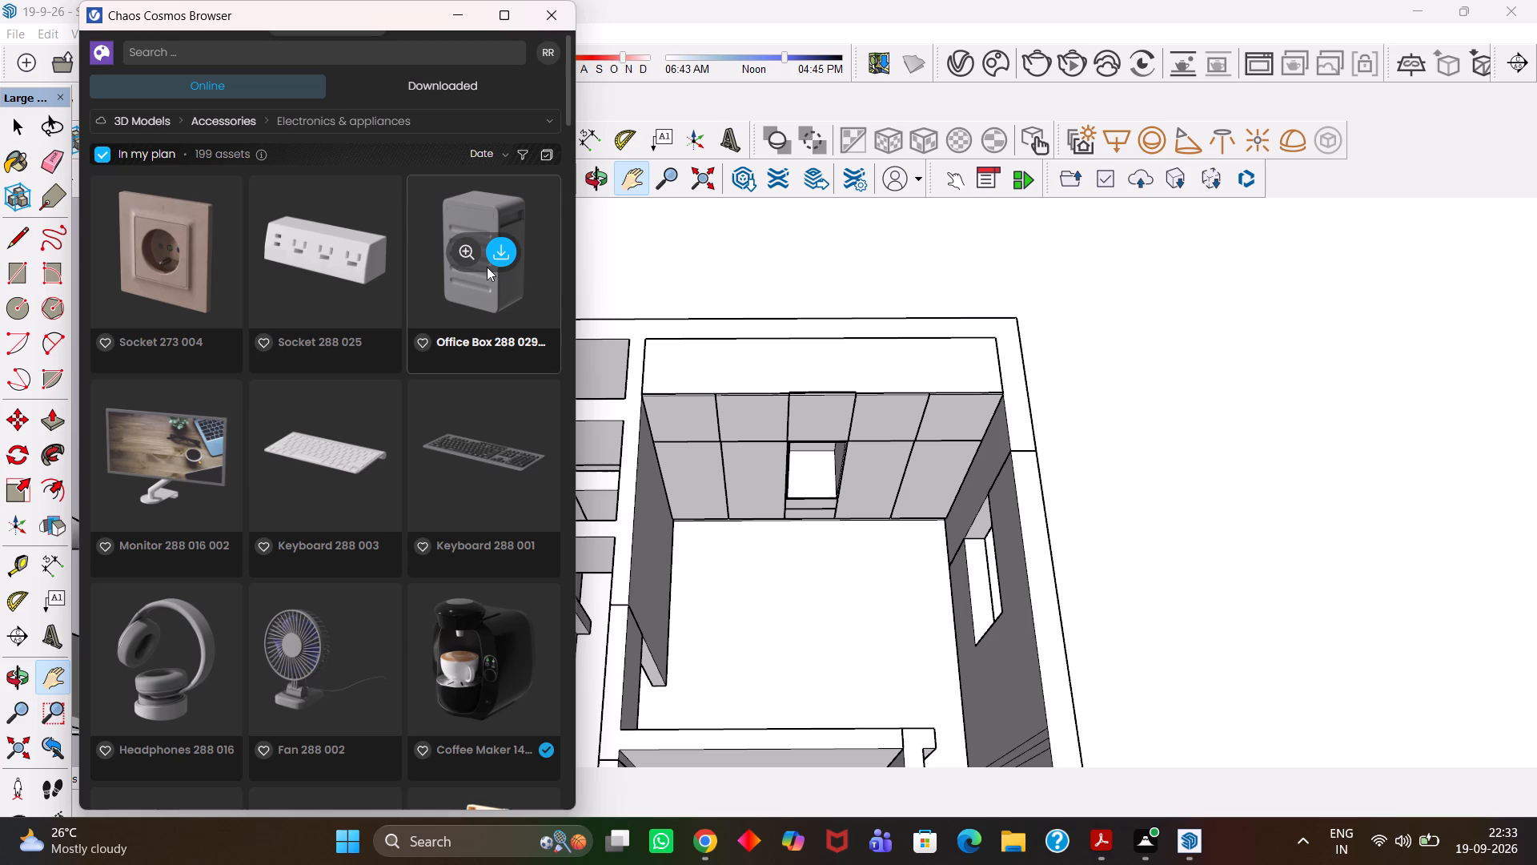
pyautogui.press('`')
pyautogui.press('`')
pyautogui.press('`')
pyautogui.press('`')
pyautogui.press('`')
pyautogui.press('`')
pyautogui.press('`')
pyautogui.press('`')
pyautogui.press('`')
pyautogui.scroll(-7, 328, 383)
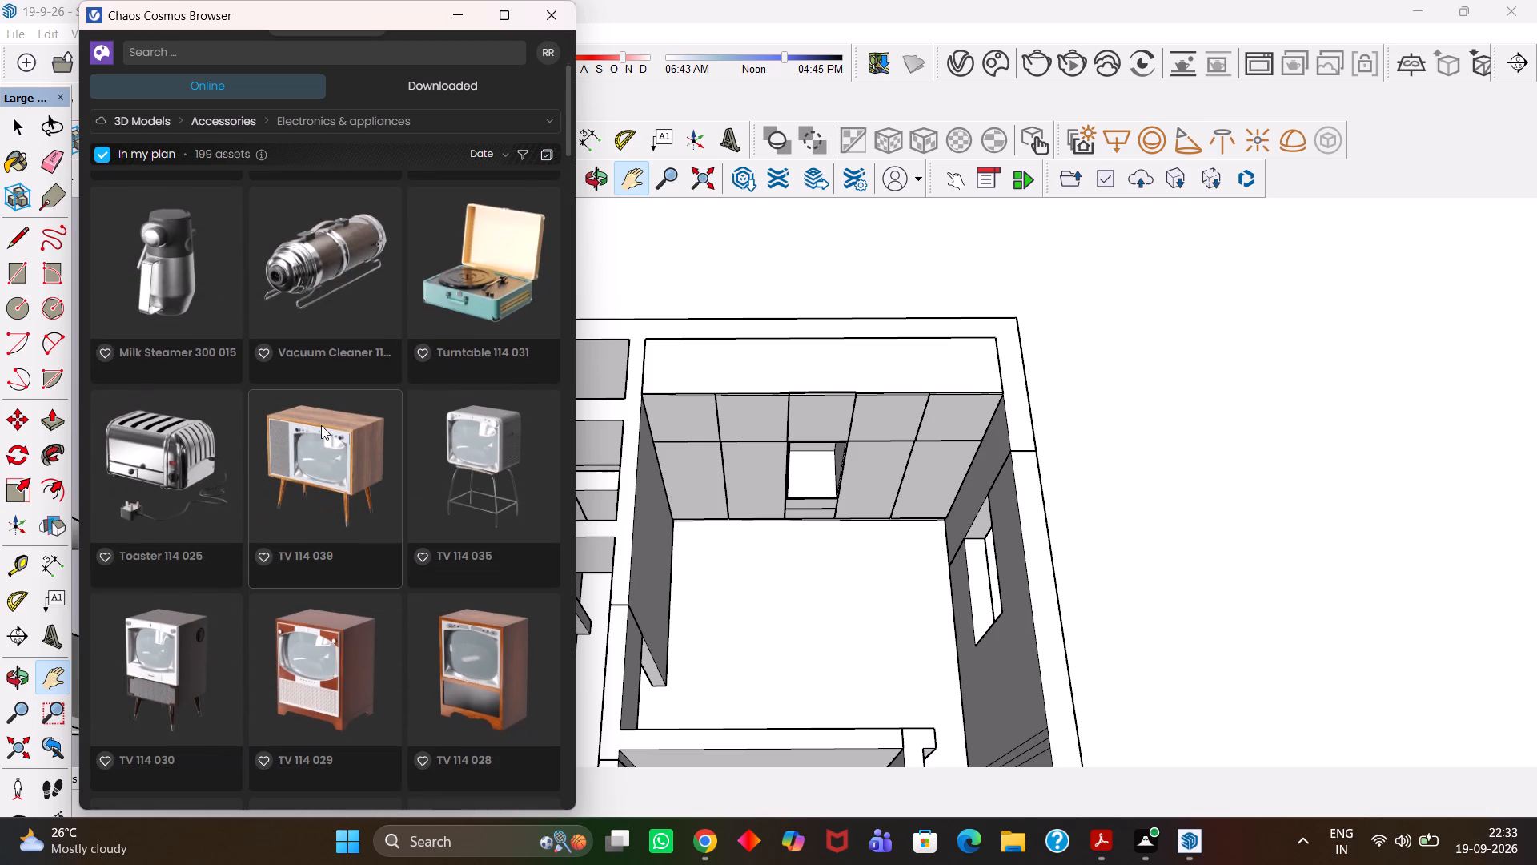
pyautogui.scroll(-5, 321, 425)
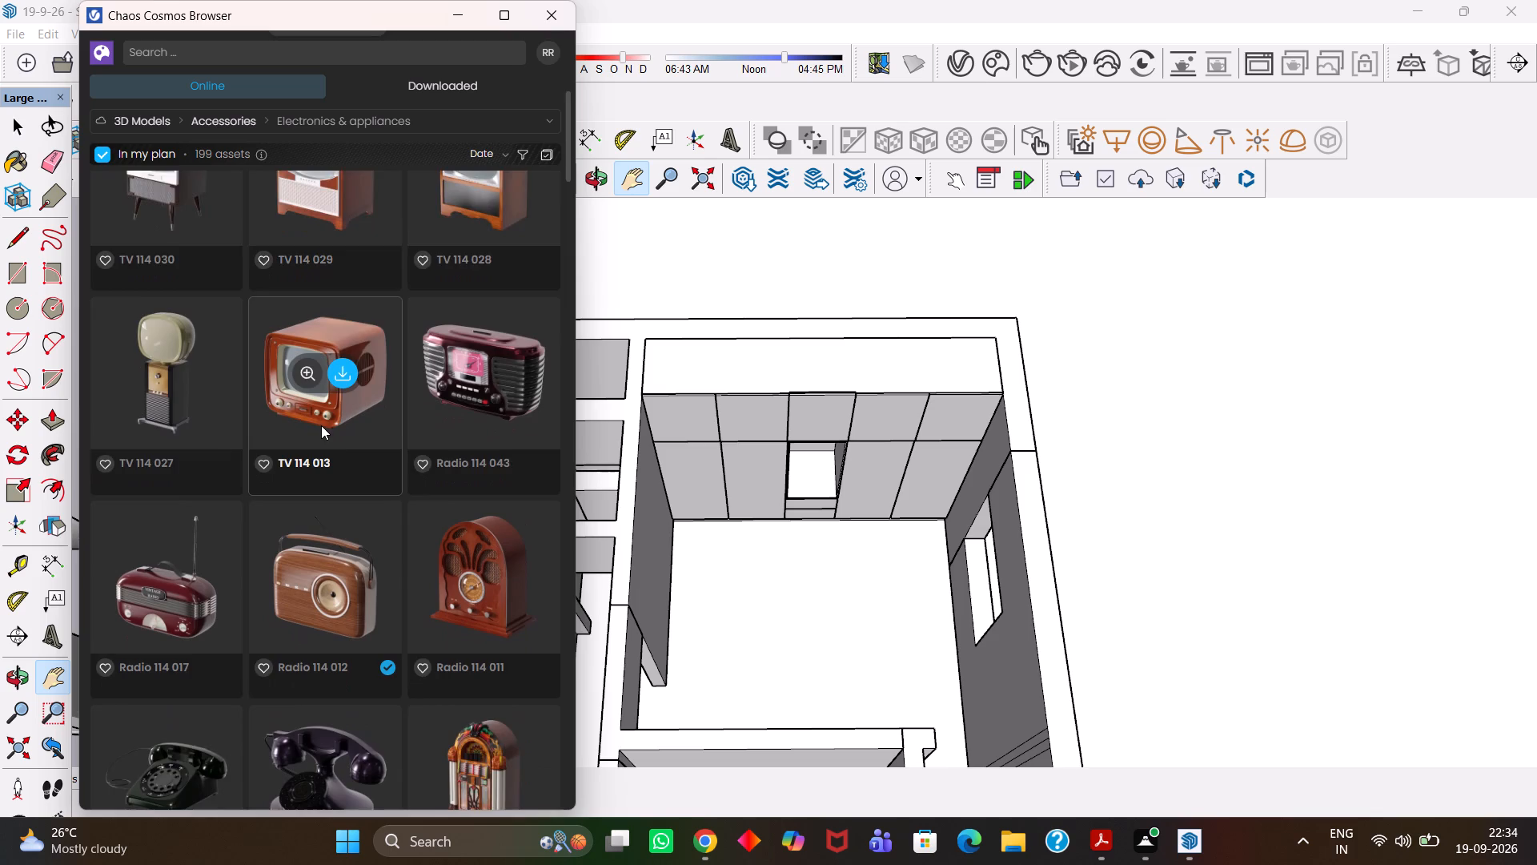
pyautogui.scroll(-8, 321, 425)
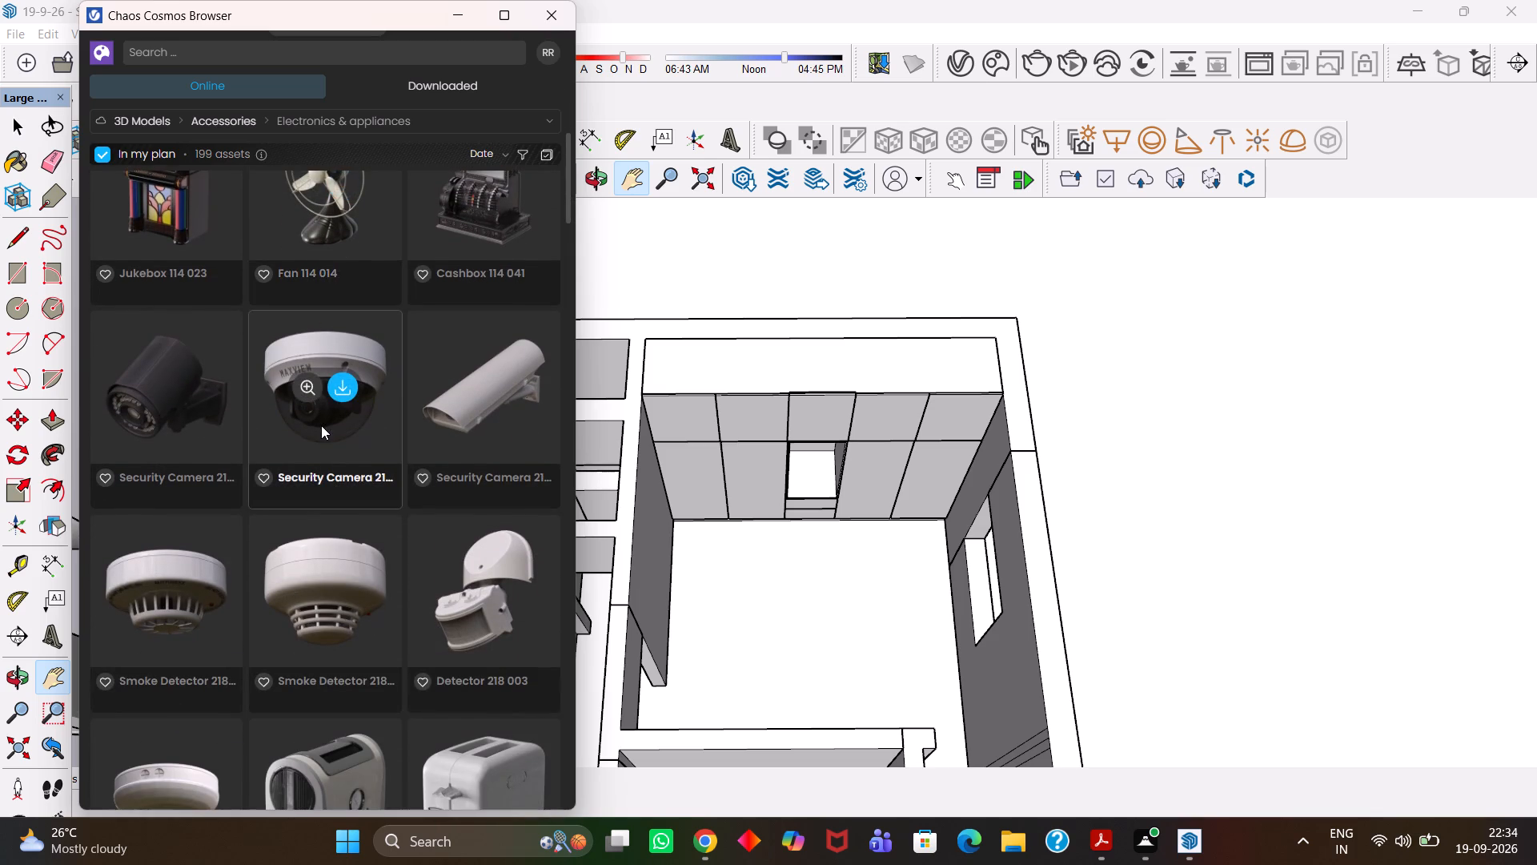
pyautogui.scroll(-2, 321, 425)
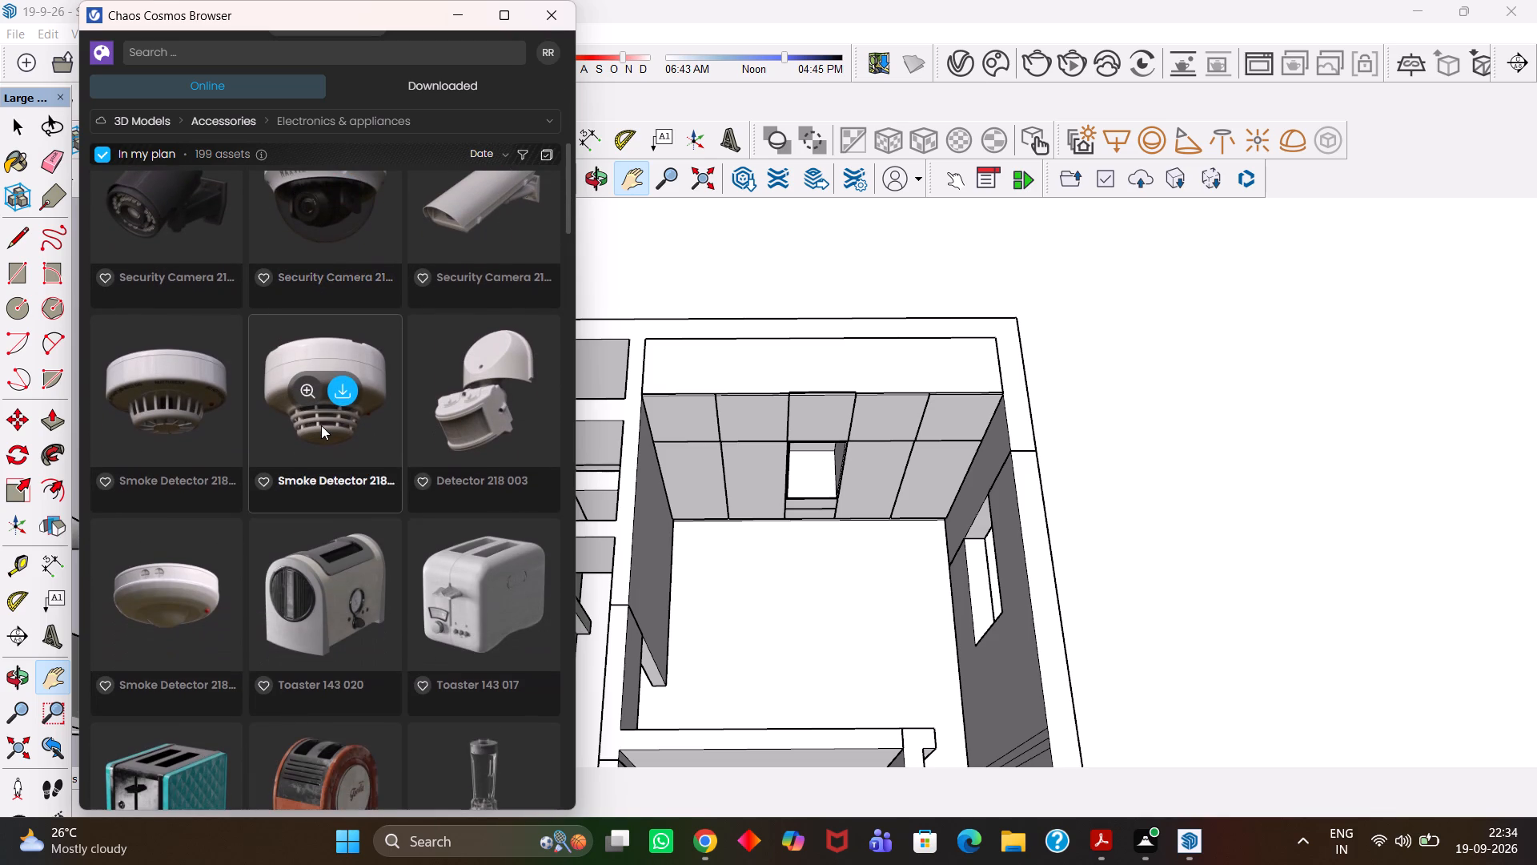
pyautogui.scroll(-7, 321, 425)
pyautogui.scroll(3, 319, 424)
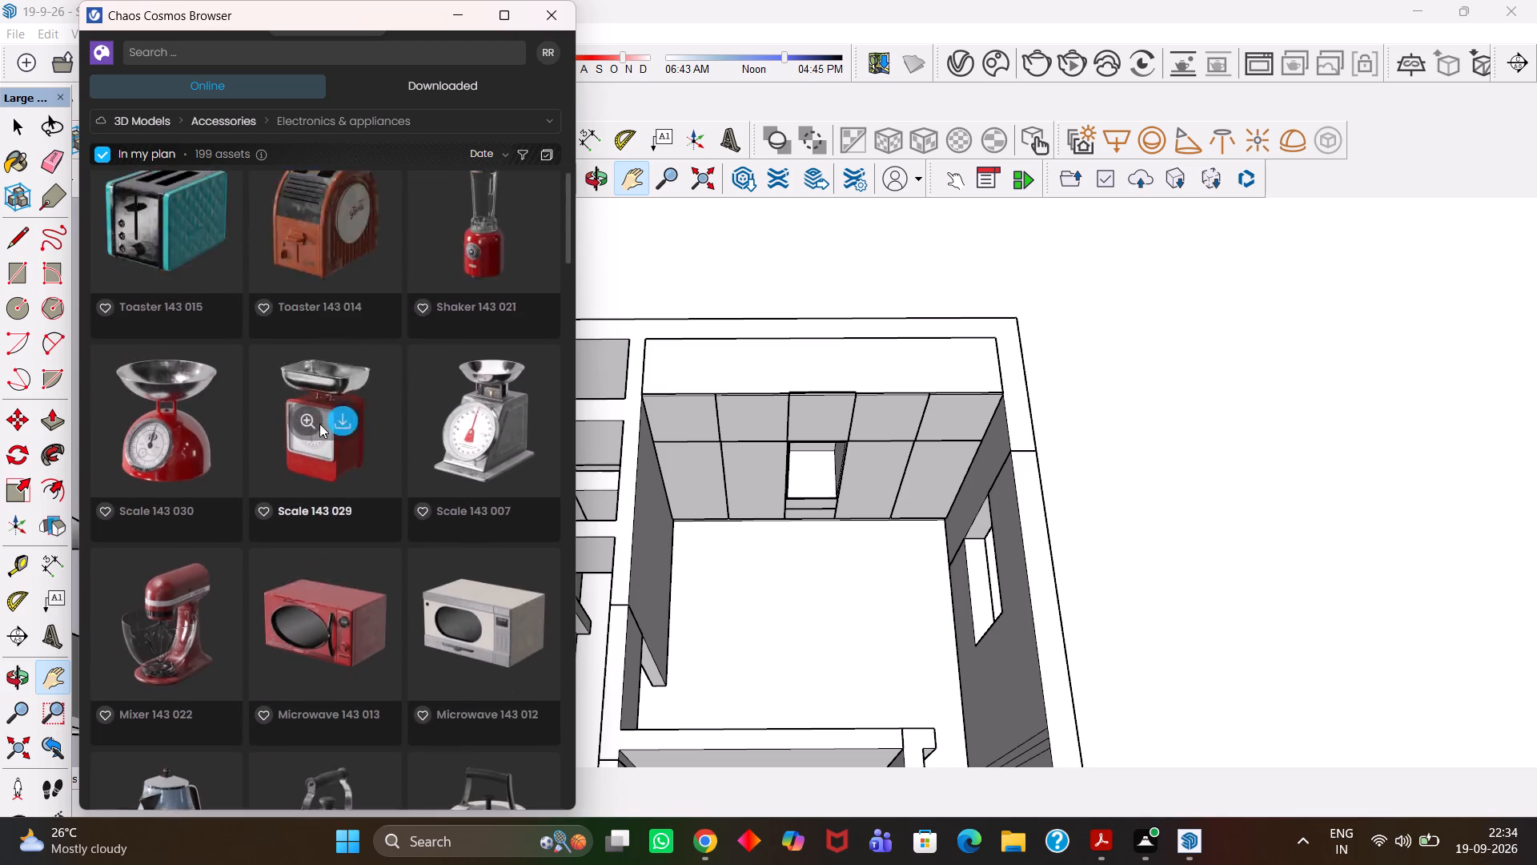
pyautogui.scroll(19, 319, 424)
pyautogui.scroll(10, 328, 438)
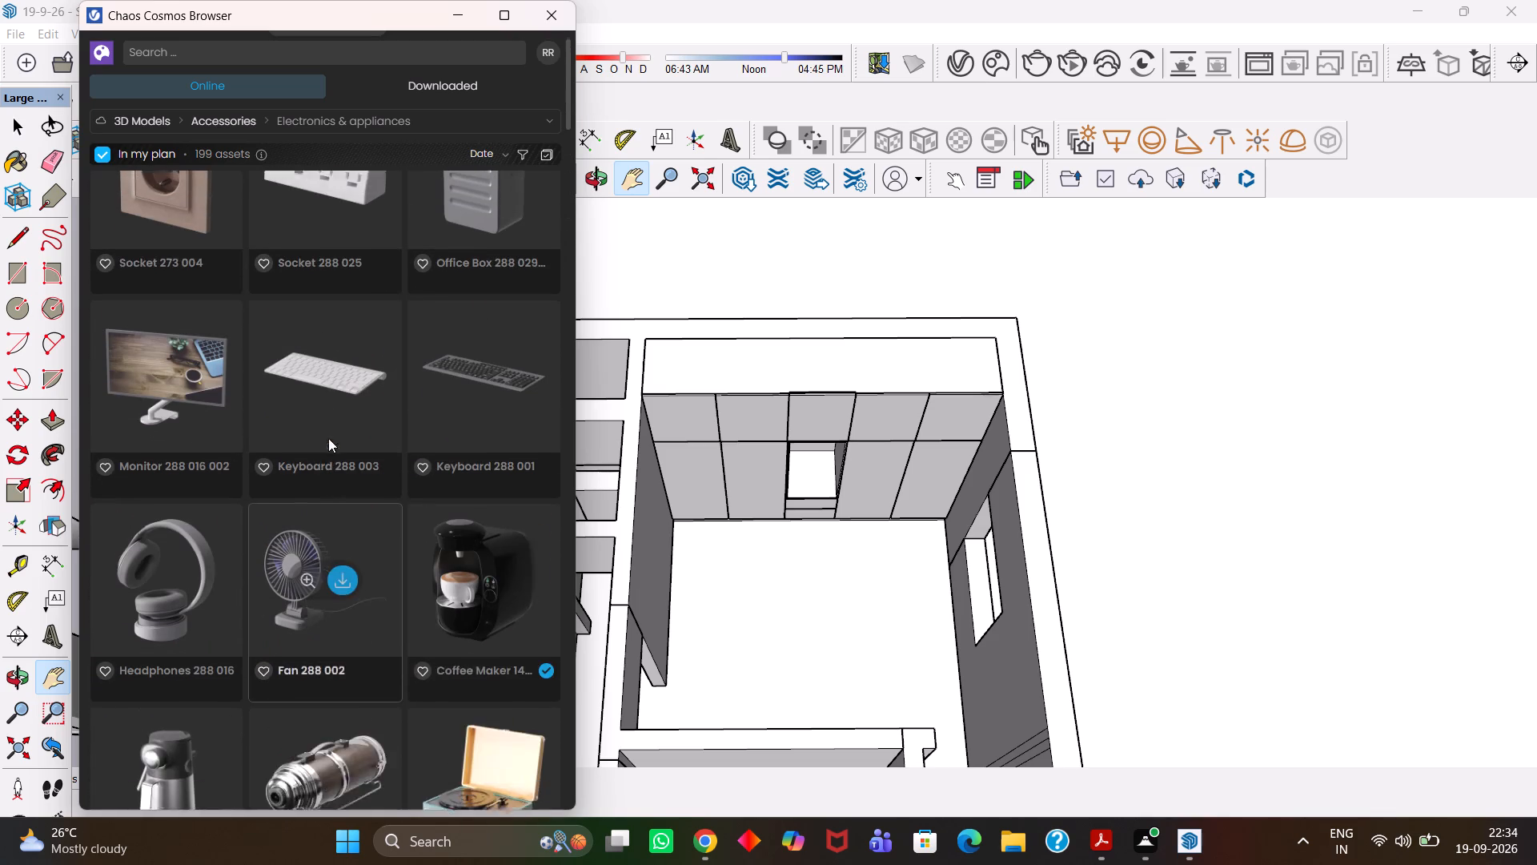
pyautogui.scroll(17, 328, 438)
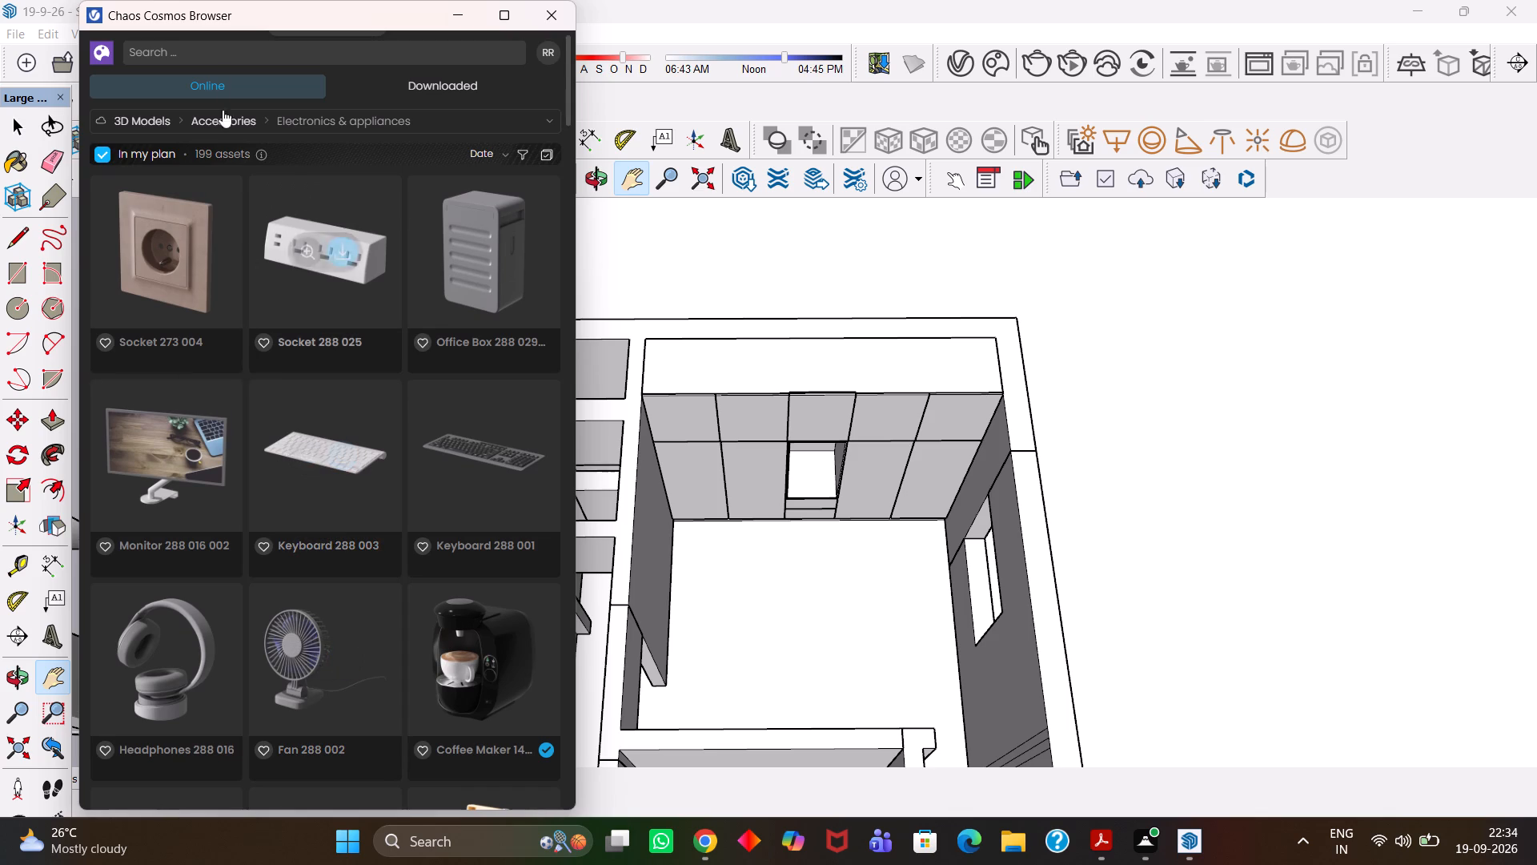
# Search the asset library for "bed", place the Tyler Platform Bed in the room with the panelled wall, and select it.
pyautogui.click(172, 57)
pyautogui.write('bed')
pyautogui.press('Return')
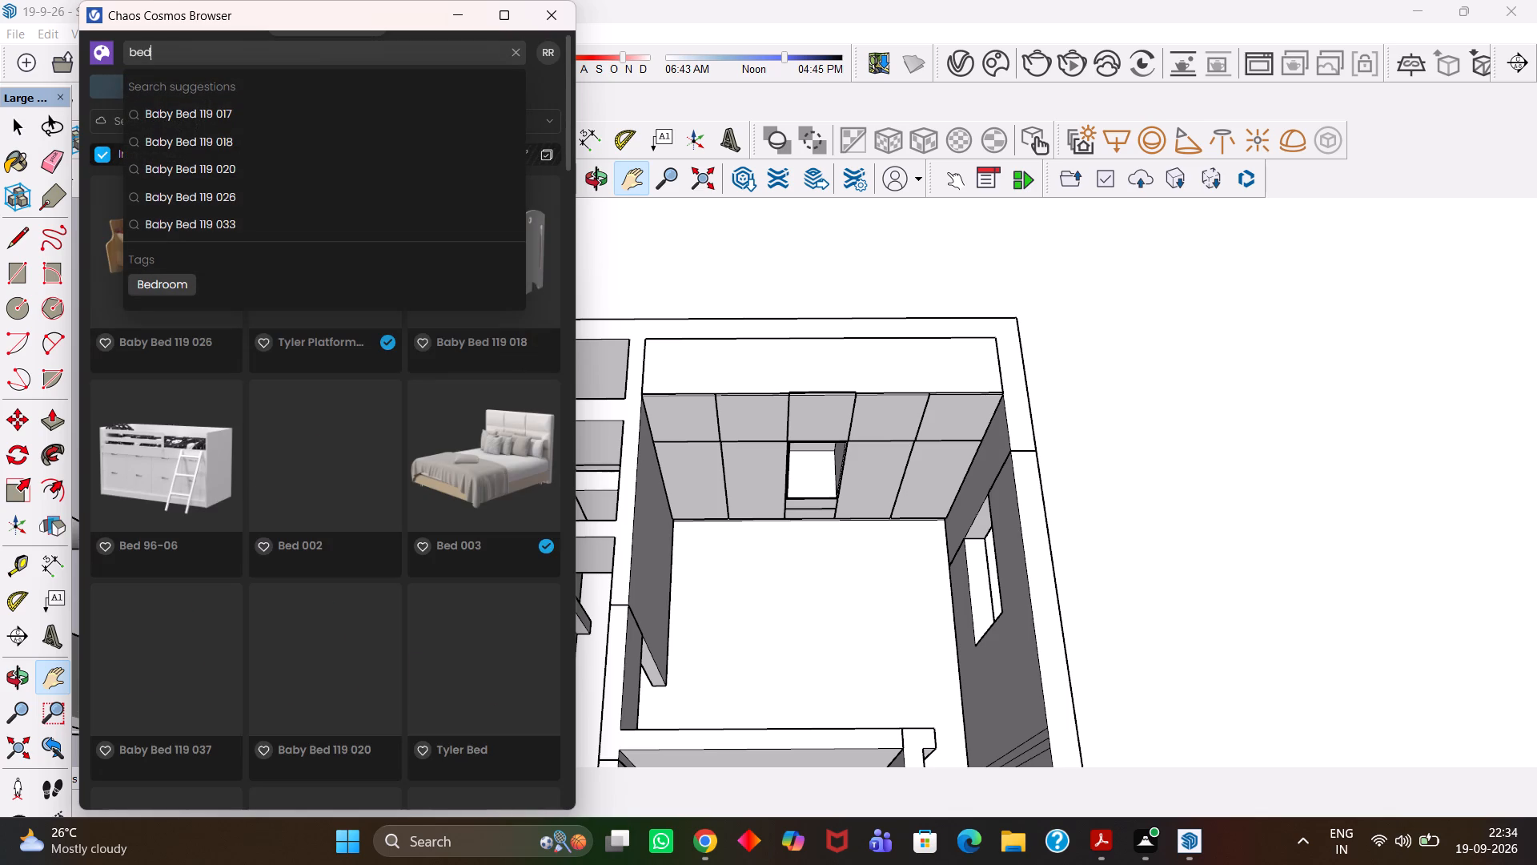
pyautogui.click(195, 384)
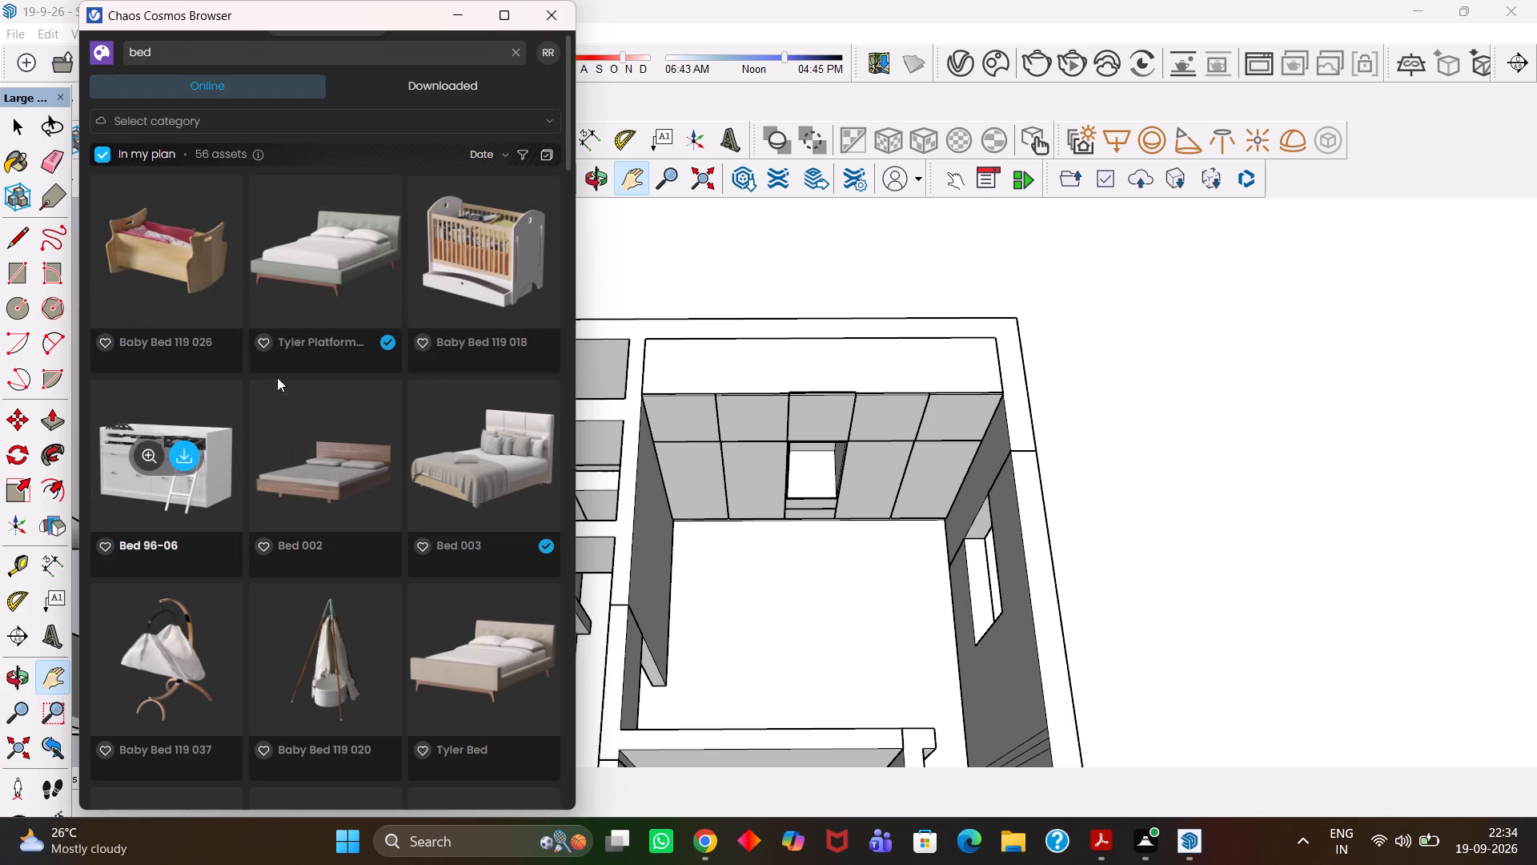
pyautogui.scroll(3, 318, 268)
pyautogui.doubleClick(342, 246)
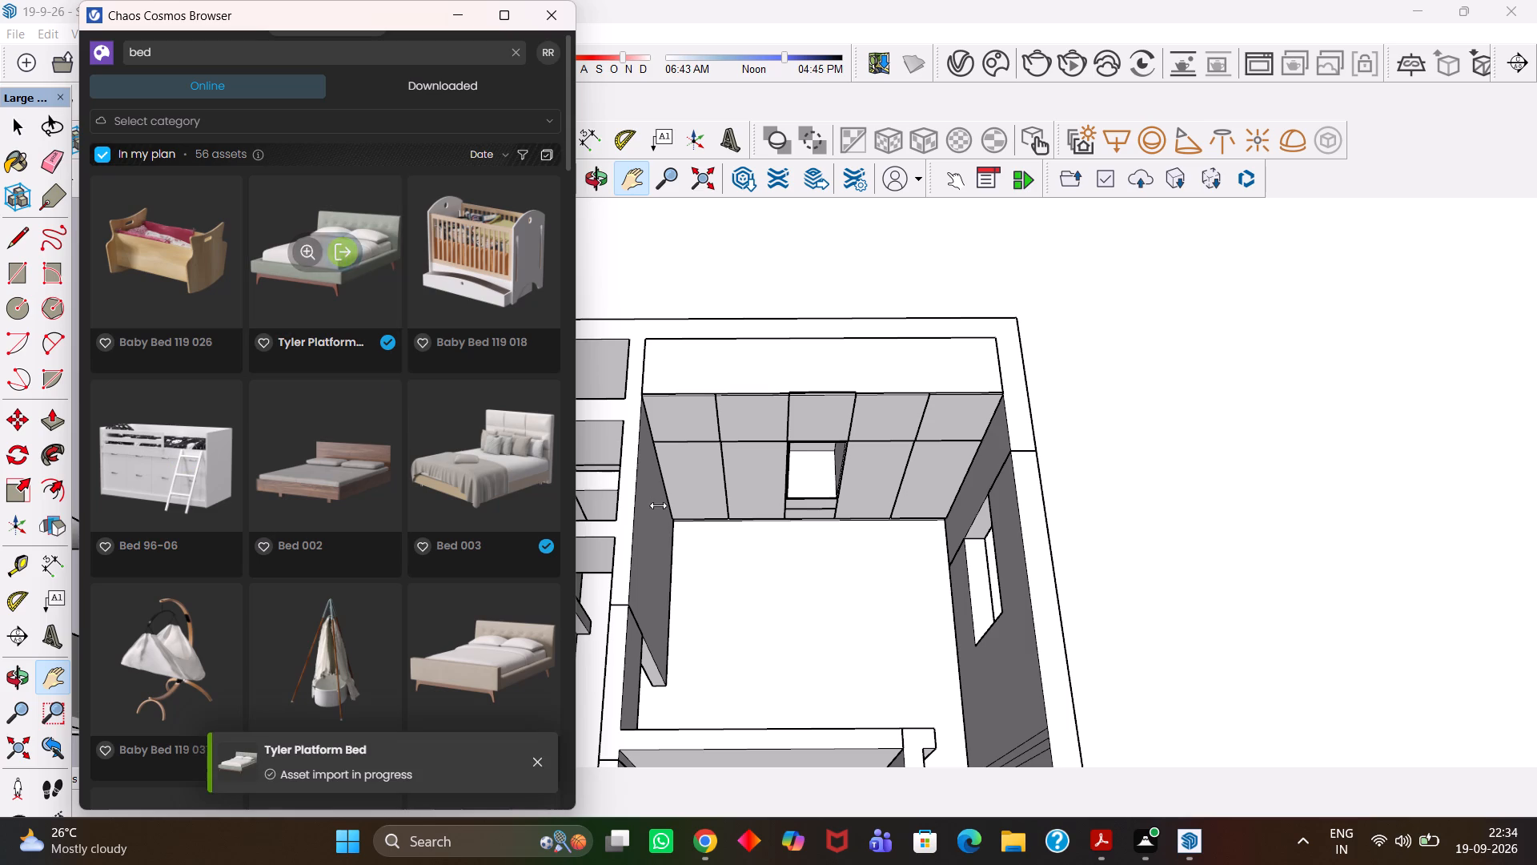
pyautogui.scroll(-3, 819, 606)
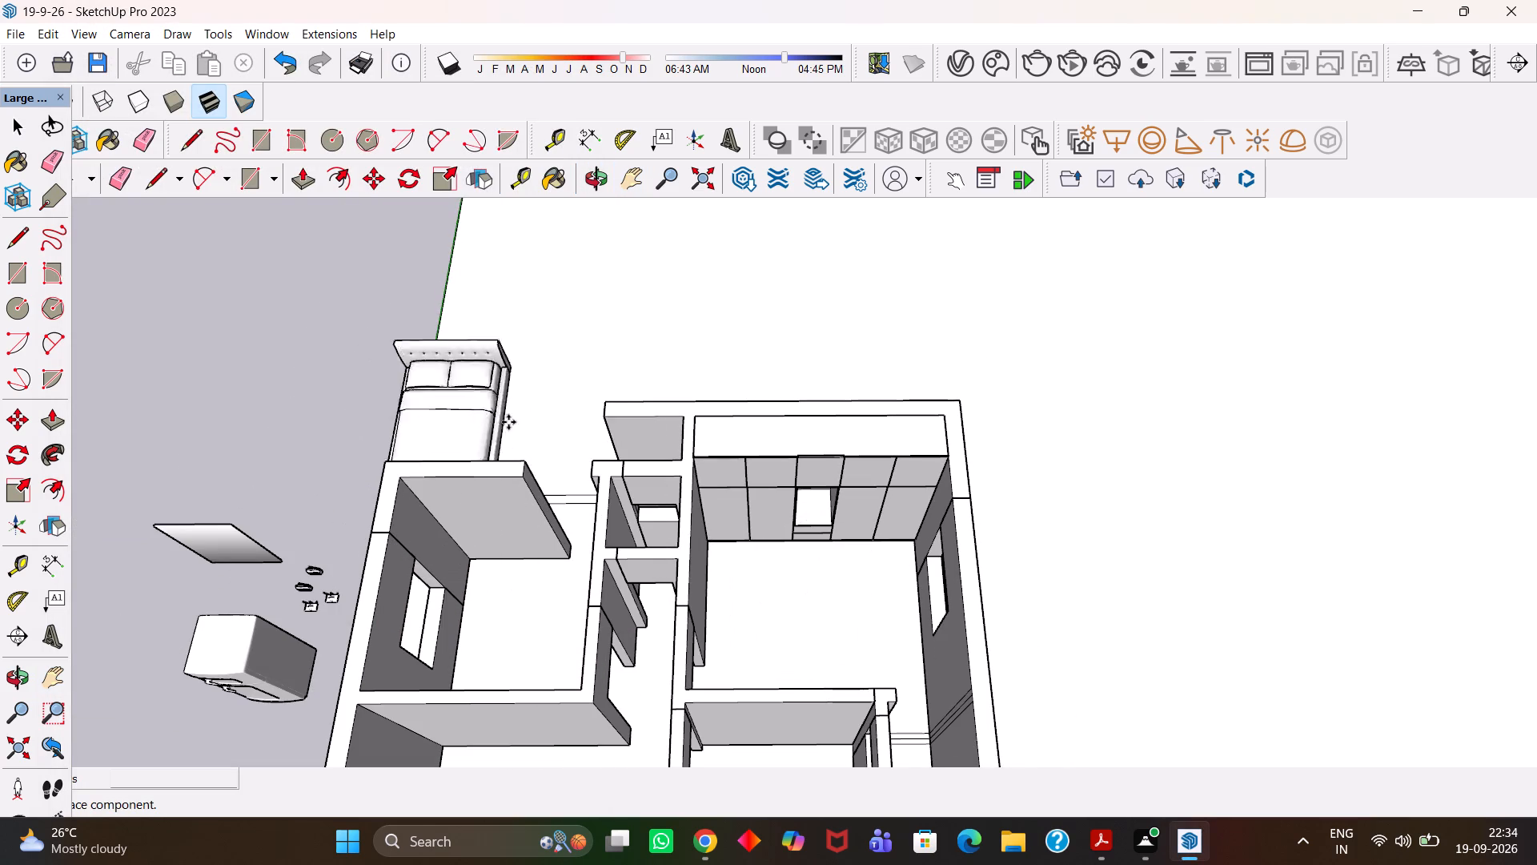
pyautogui.scroll(2, 801, 607)
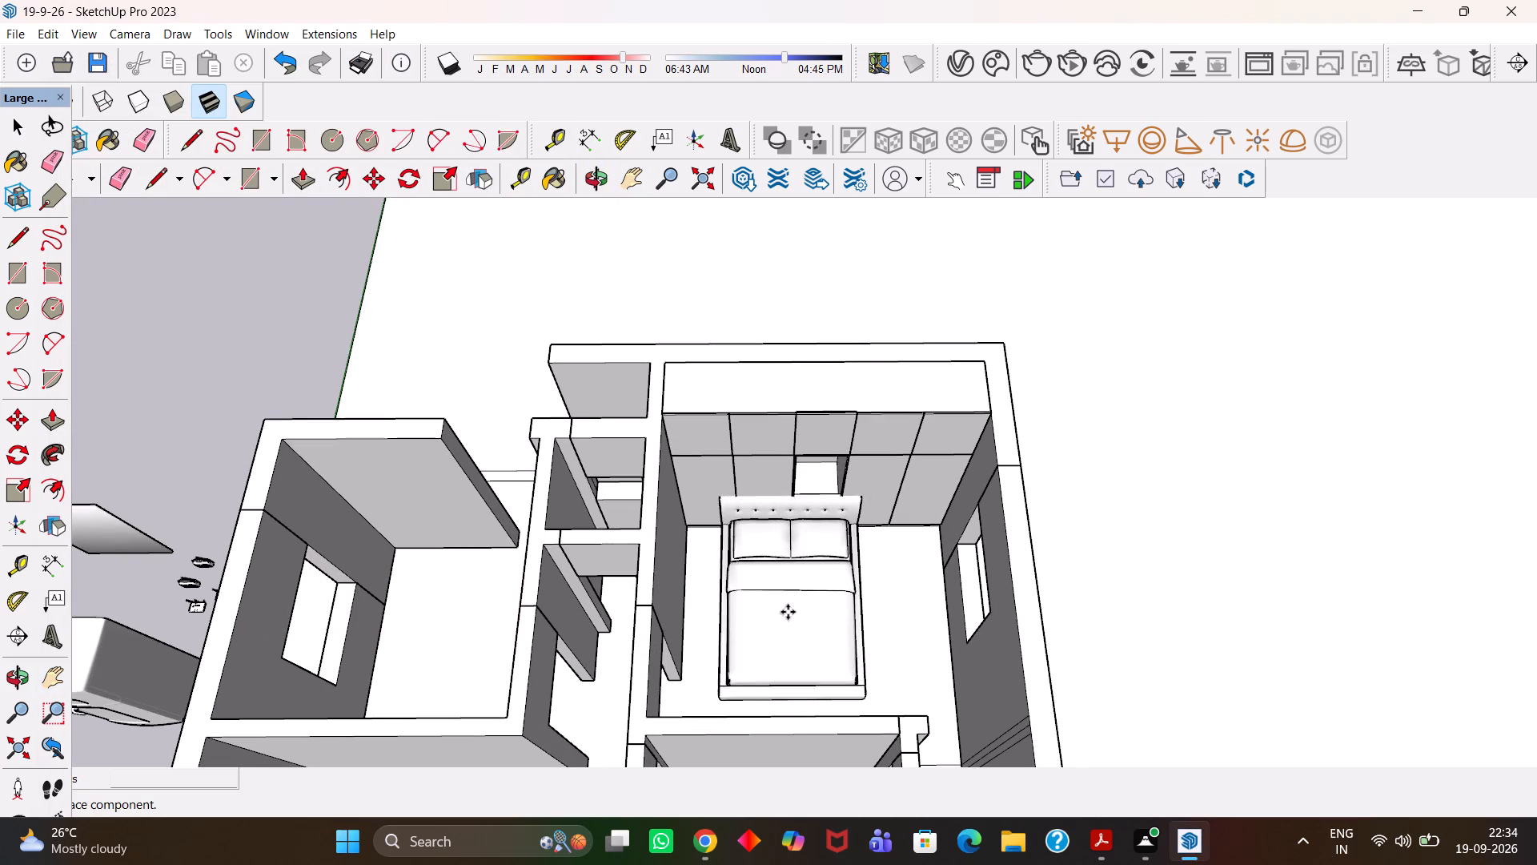
pyautogui.click(788, 620)
pyautogui.press('space')
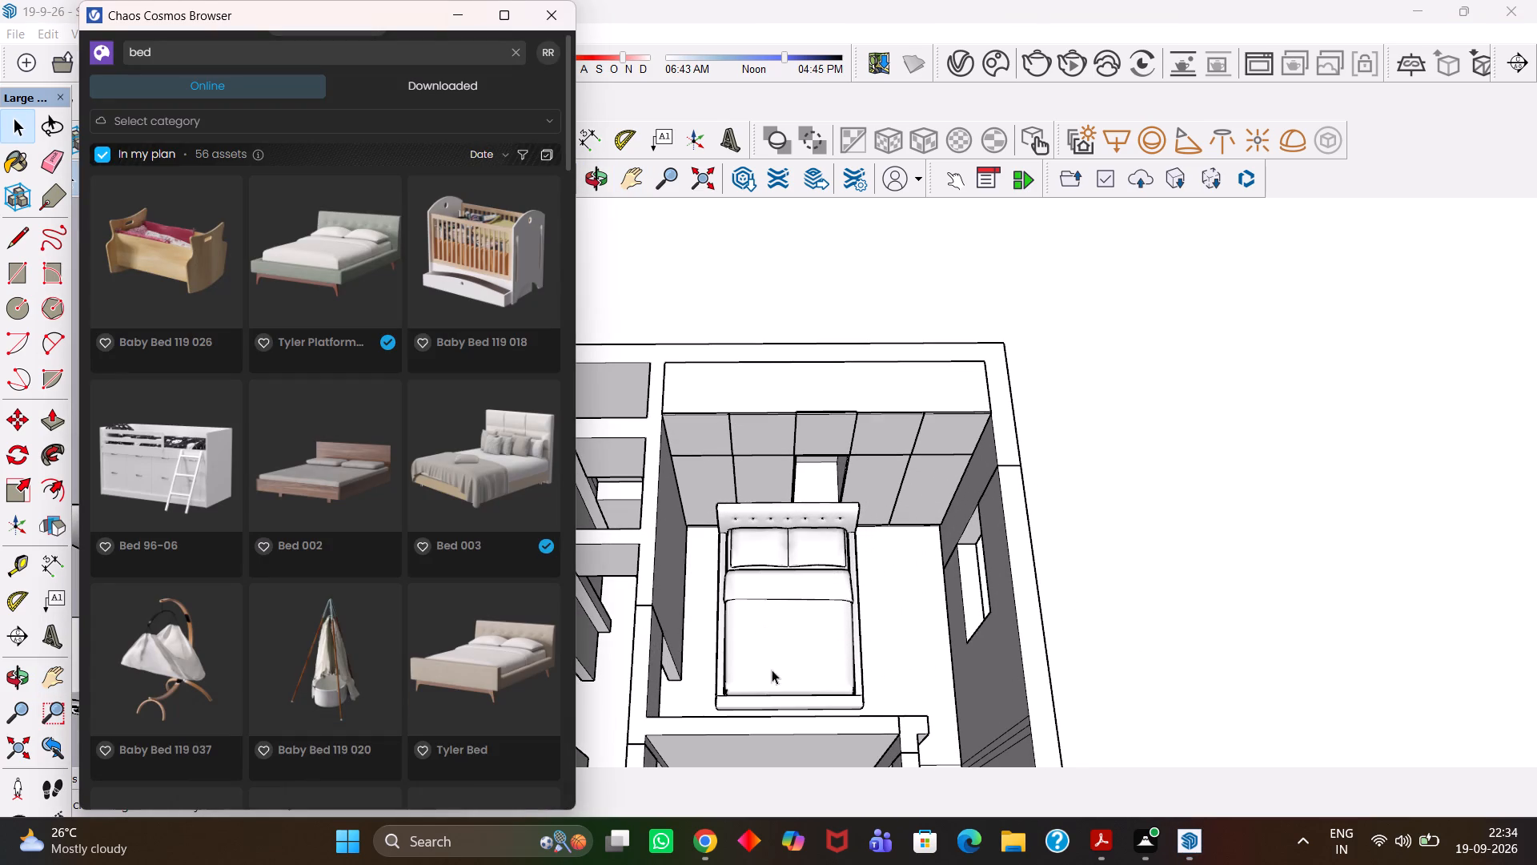
pyautogui.click(766, 615)
pyautogui.click(451, 17)
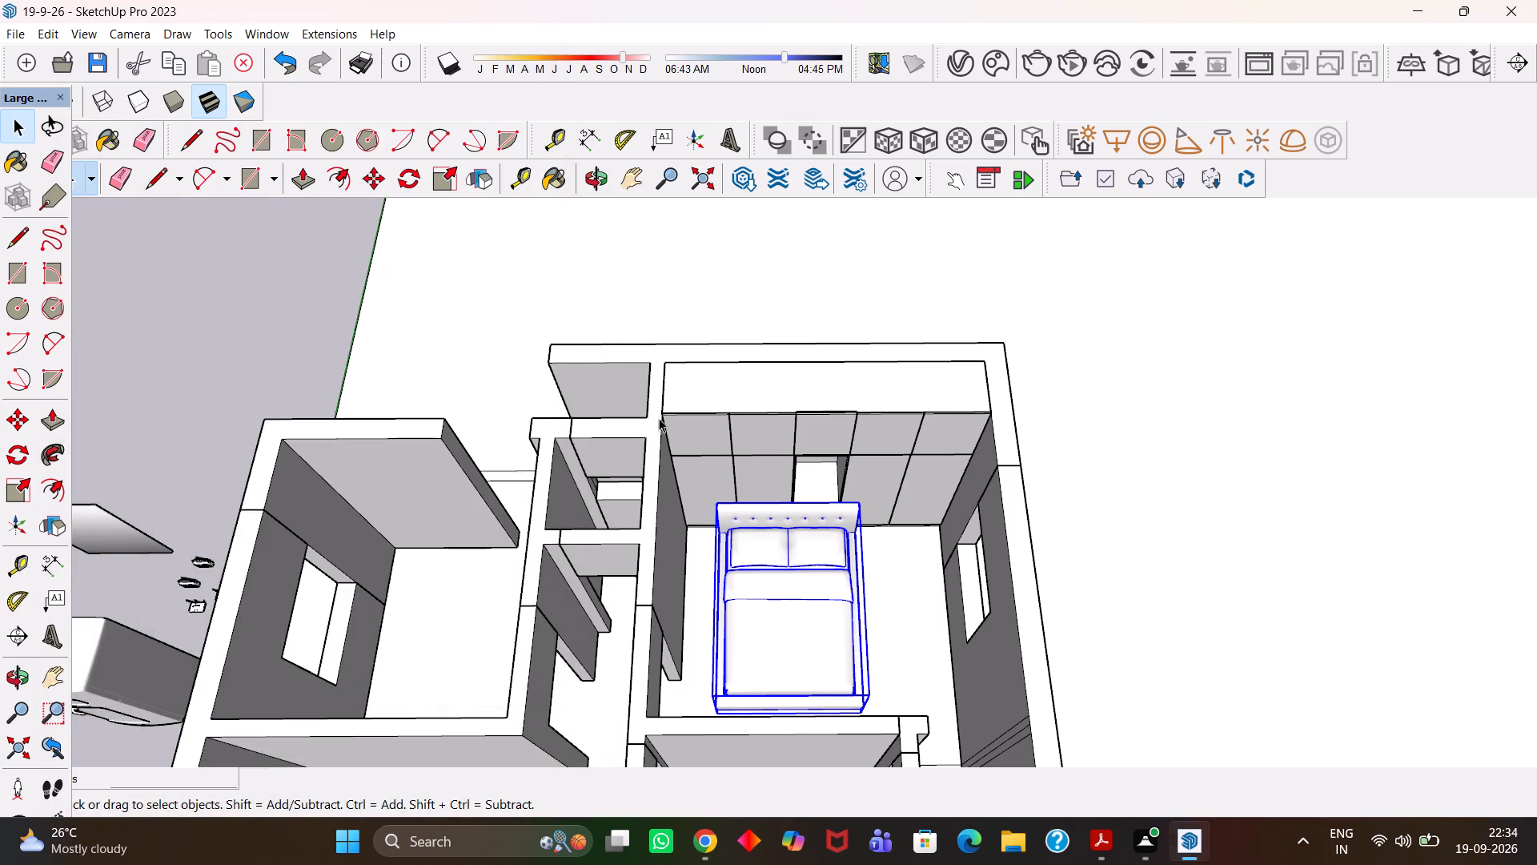
# Examine the selected bed's orientation and clearance to the panelled wall and side walls from several angles.
pyautogui.scroll(2, 761, 550)
pyautogui.moveTo(799, 615); pyautogui.dragTo(710, 611, button='middle')
pyautogui.press('h')
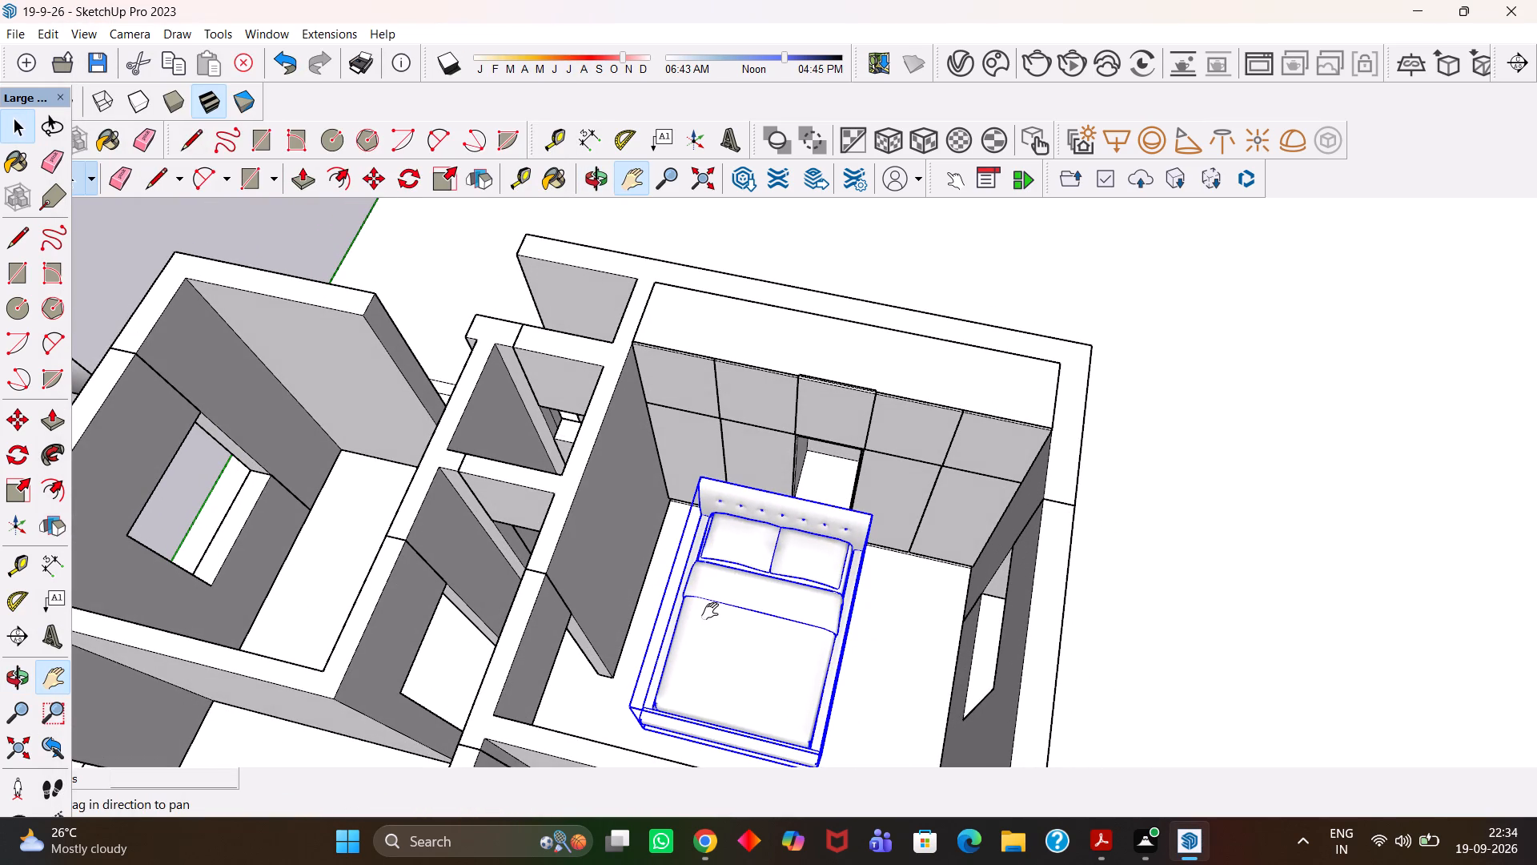
pyautogui.press('Return')
pyautogui.scroll(1, 708, 580)
pyautogui.scroll(-14, 700, 568)
pyautogui.moveTo(748, 561); pyautogui.dragTo(734, 536, button='middle')
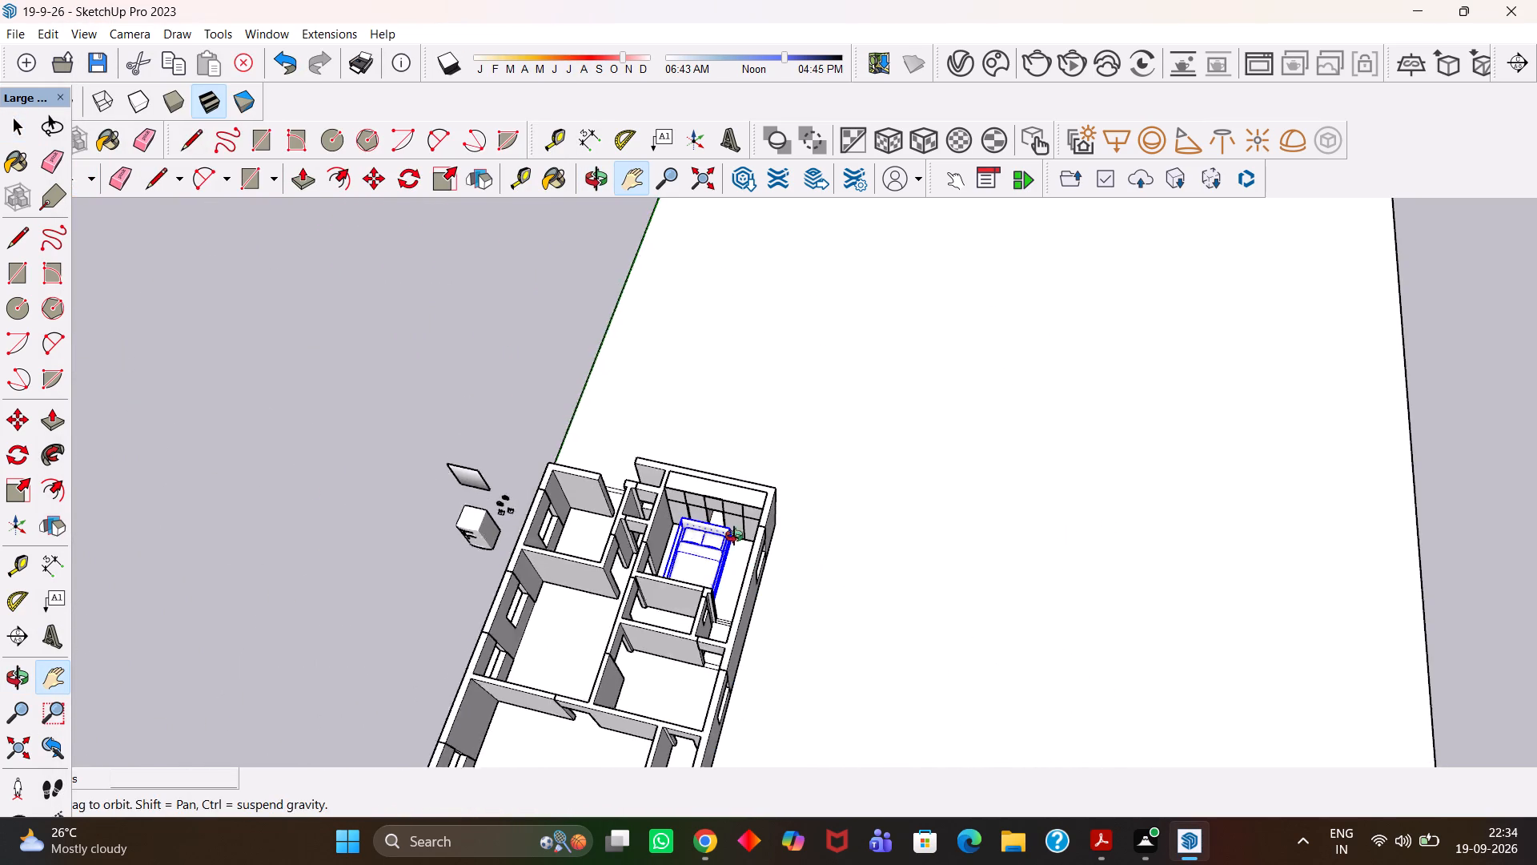
pyautogui.moveTo(734, 536); pyautogui.dragTo(726, 486, button='middle')
pyautogui.scroll(13, 726, 486)
pyautogui.moveTo(700, 546); pyautogui.dragTo(760, 566, button='middle')
pyautogui.moveTo(718, 587); pyautogui.dragTo(740, 643, button='middle')
pyautogui.scroll(4, 740, 643)
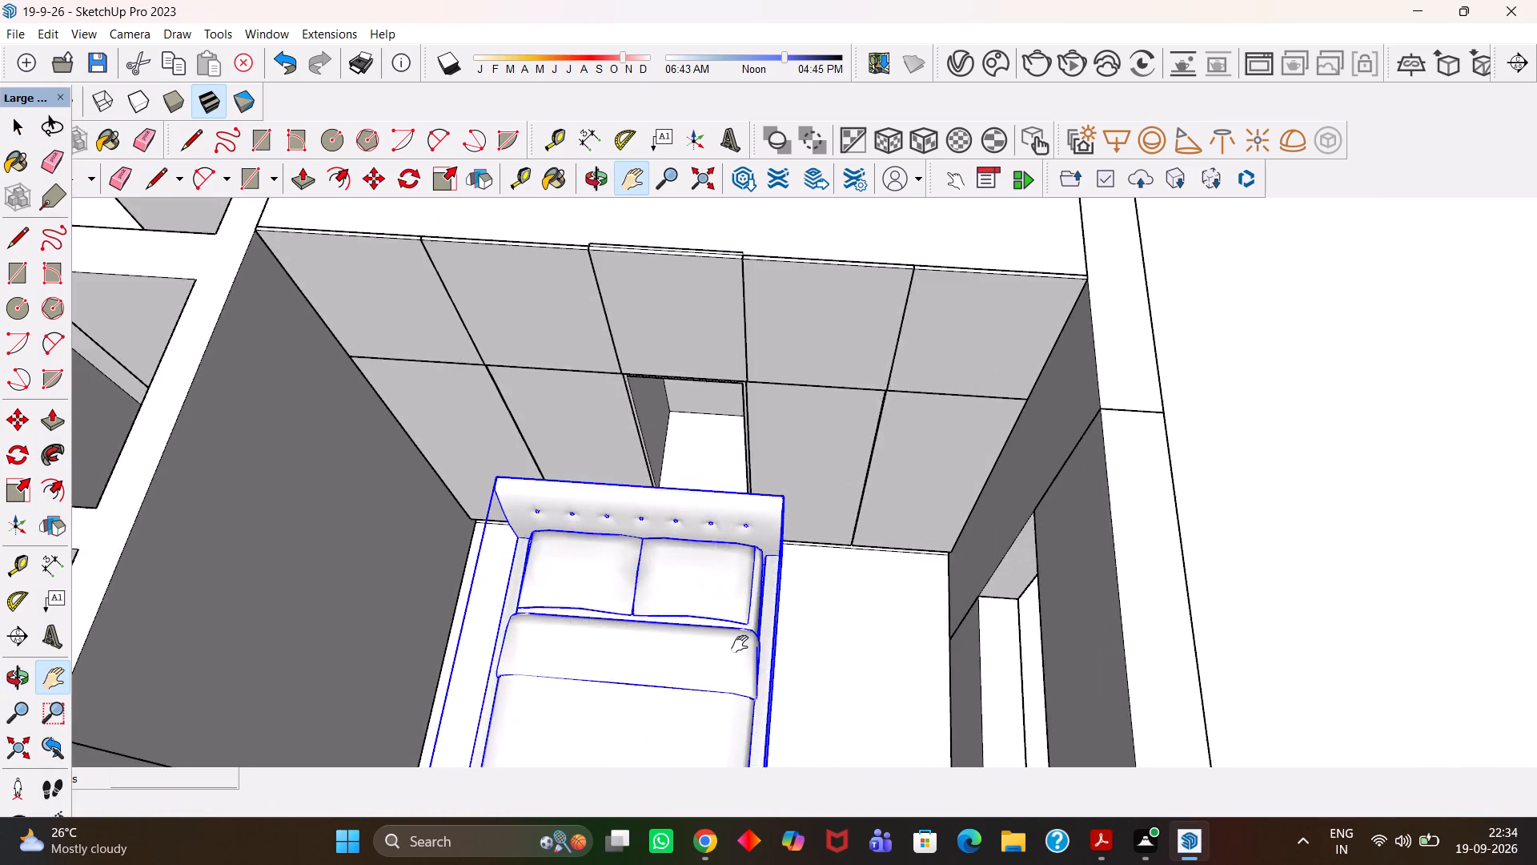
pyautogui.scroll(-3, 740, 644)
pyautogui.moveTo(705, 646); pyautogui.dragTo(723, 561)
pyautogui.moveTo(696, 551); pyautogui.dragTo(700, 608, button='middle')
pyautogui.scroll(3, 700, 608)
pyautogui.scroll(-4, 700, 608)
pyautogui.moveTo(750, 593); pyautogui.dragTo(629, 546)
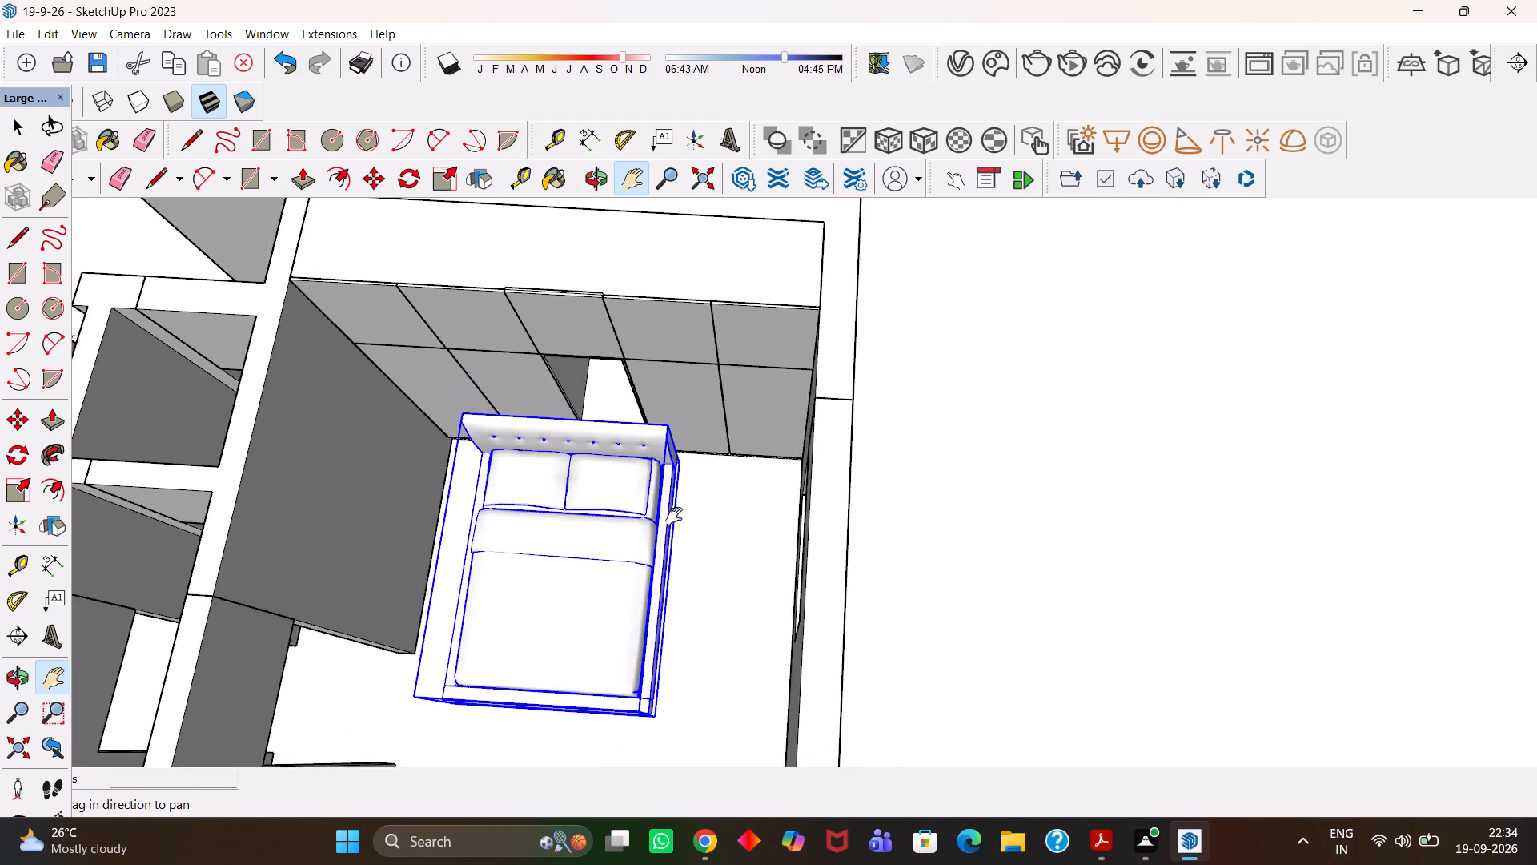
pyautogui.scroll(6, 681, 510)
pyautogui.moveTo(736, 516); pyautogui.dragTo(519, 541, button='middle')
pyautogui.scroll(-3, 531, 525)
pyautogui.moveTo(561, 450); pyautogui.dragTo(700, 538)
pyautogui.moveTo(748, 555); pyautogui.dragTo(701, 537, button='middle')
pyautogui.scroll(2, 701, 537)
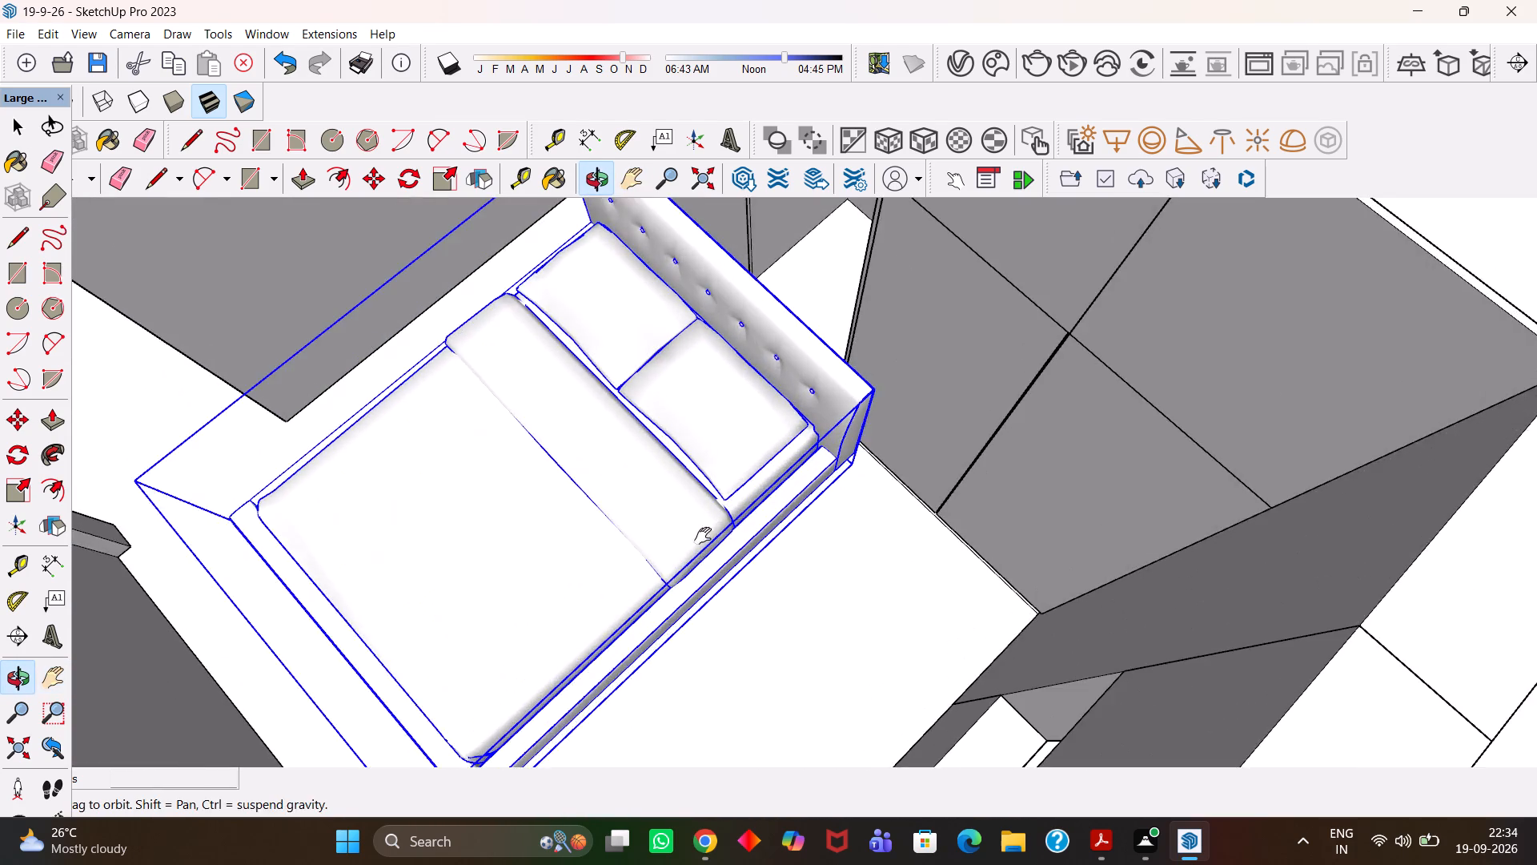
pyautogui.scroll(4, 703, 536)
pyautogui.scroll(-13, 739, 517)
pyautogui.moveTo(760, 545); pyautogui.dragTo(605, 532, button='middle')
pyautogui.scroll(3, 605, 532)
pyautogui.scroll(-4, 611, 532)
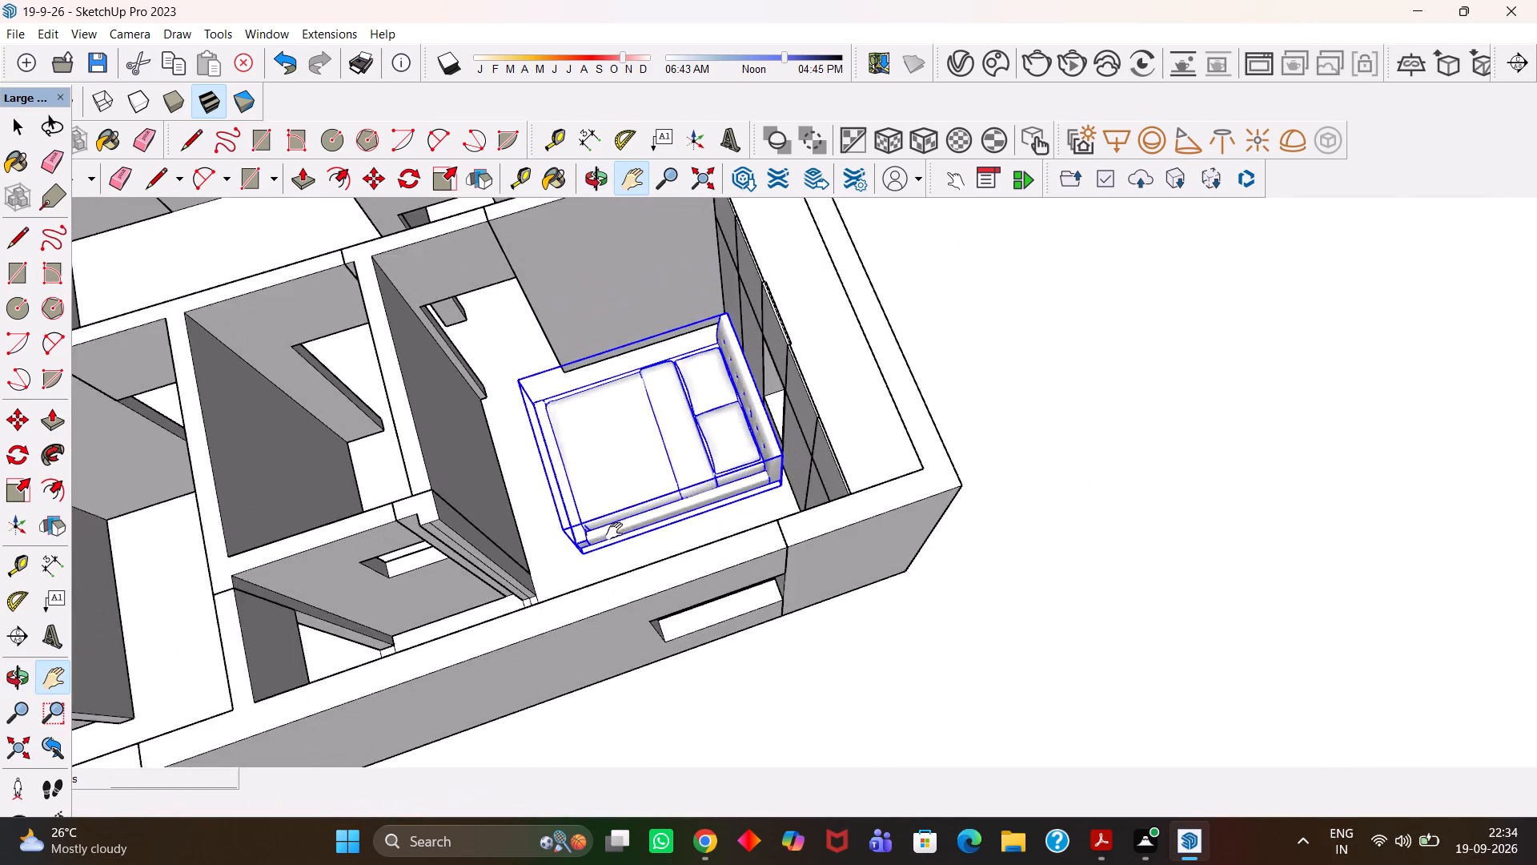
pyautogui.moveTo(606, 458); pyautogui.dragTo(716, 534)
pyautogui.scroll(-3, 727, 537)
pyautogui.scroll(7, 753, 530)
pyautogui.scroll(-4, 773, 532)
pyautogui.moveTo(807, 584); pyautogui.dragTo(774, 557, button='middle')
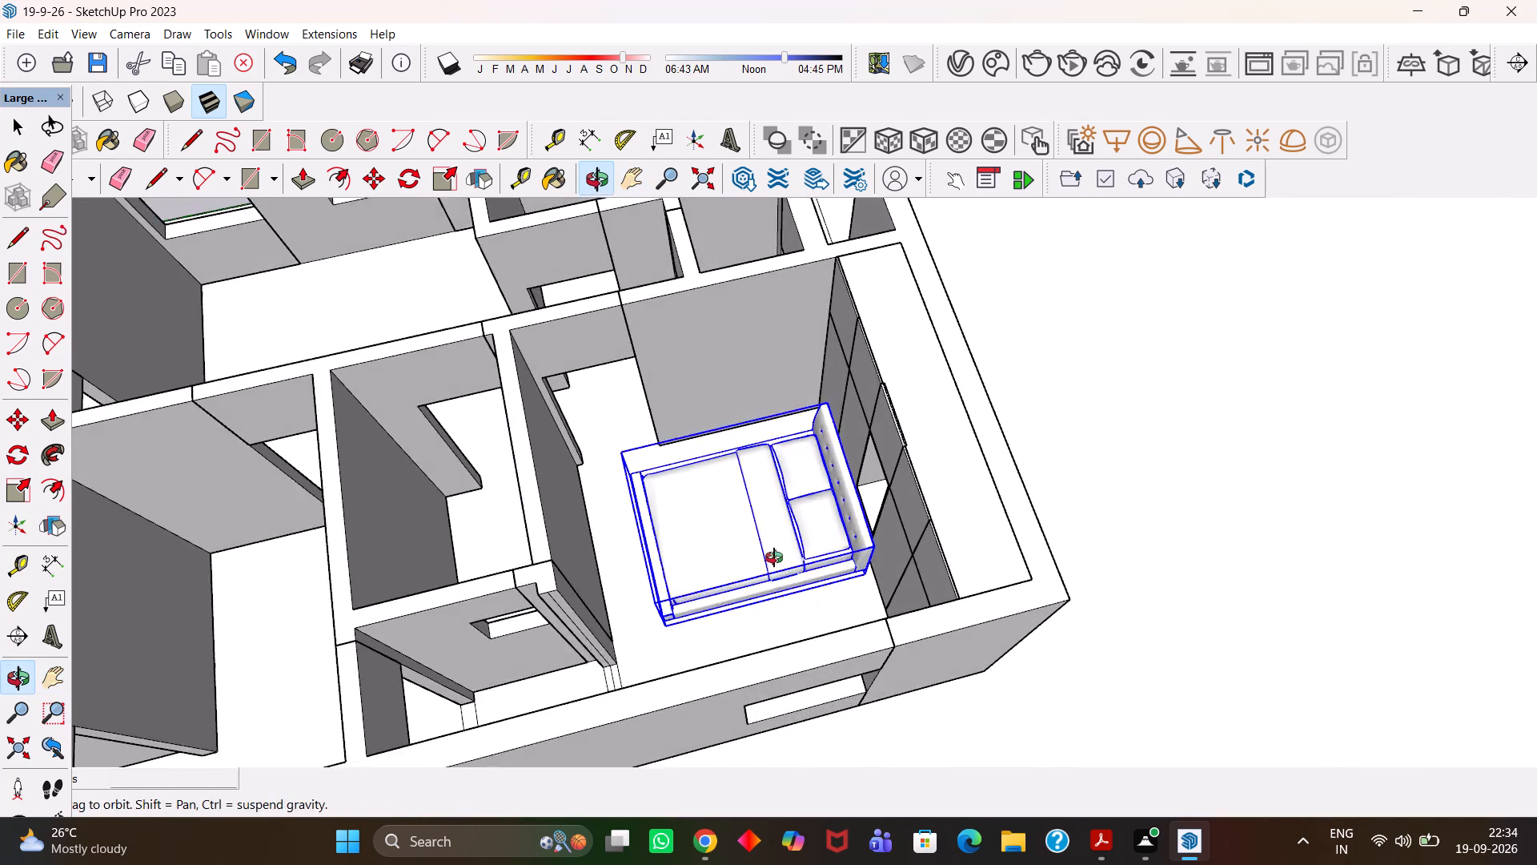
pyautogui.moveTo(774, 557); pyautogui.dragTo(793, 557, button='middle')
pyautogui.scroll(3, 789, 557)
pyautogui.scroll(-2, 793, 557)
pyautogui.scroll(6, 793, 557)
pyautogui.moveTo(785, 552); pyautogui.dragTo(819, 571)
pyautogui.scroll(1, 810, 584)
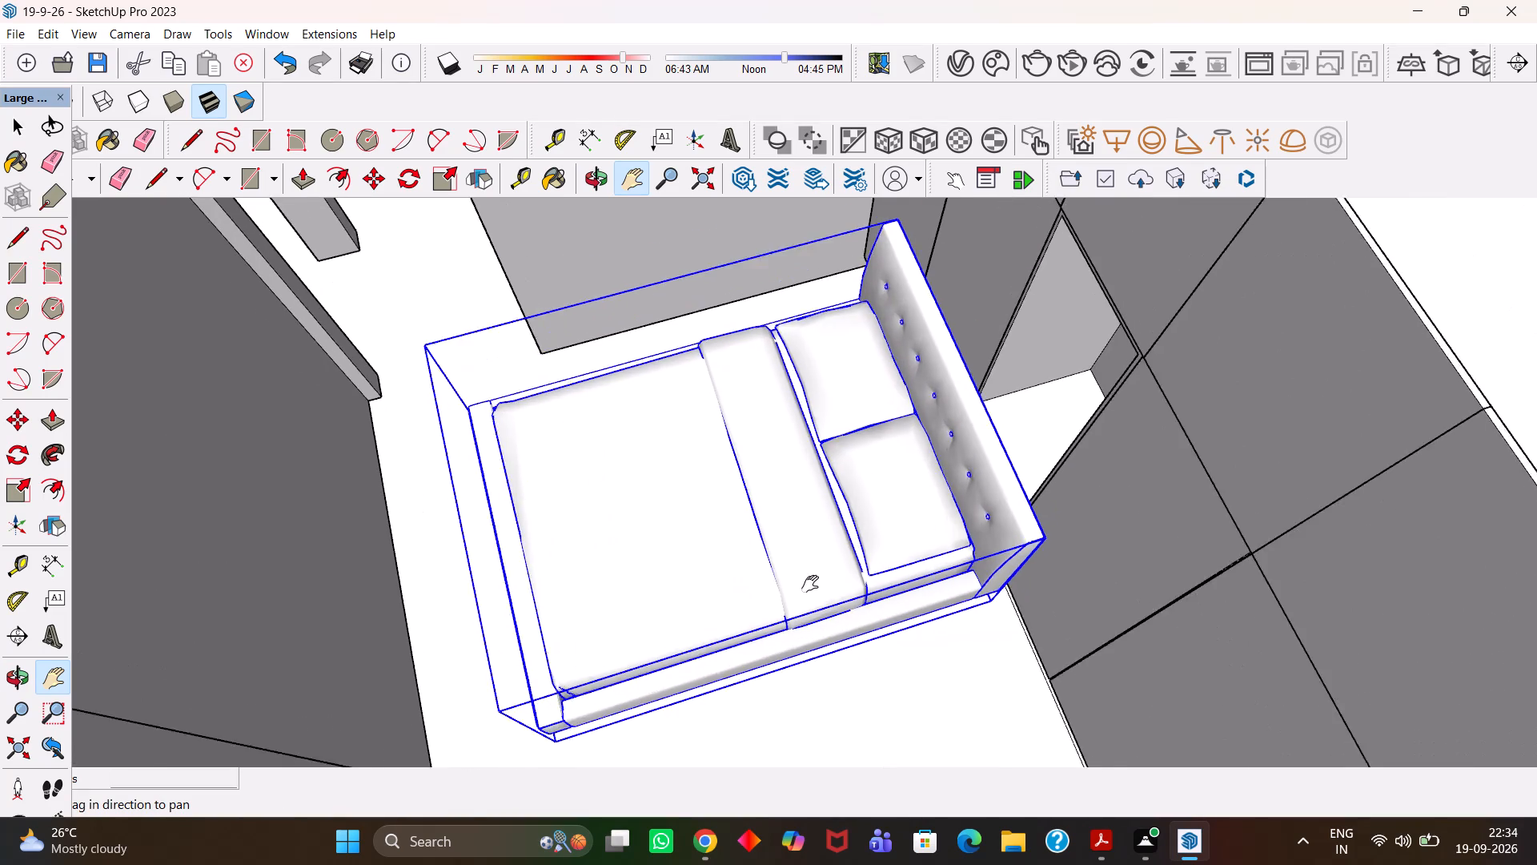
pyautogui.scroll(1, 810, 584)
pyautogui.scroll(-4, 810, 584)
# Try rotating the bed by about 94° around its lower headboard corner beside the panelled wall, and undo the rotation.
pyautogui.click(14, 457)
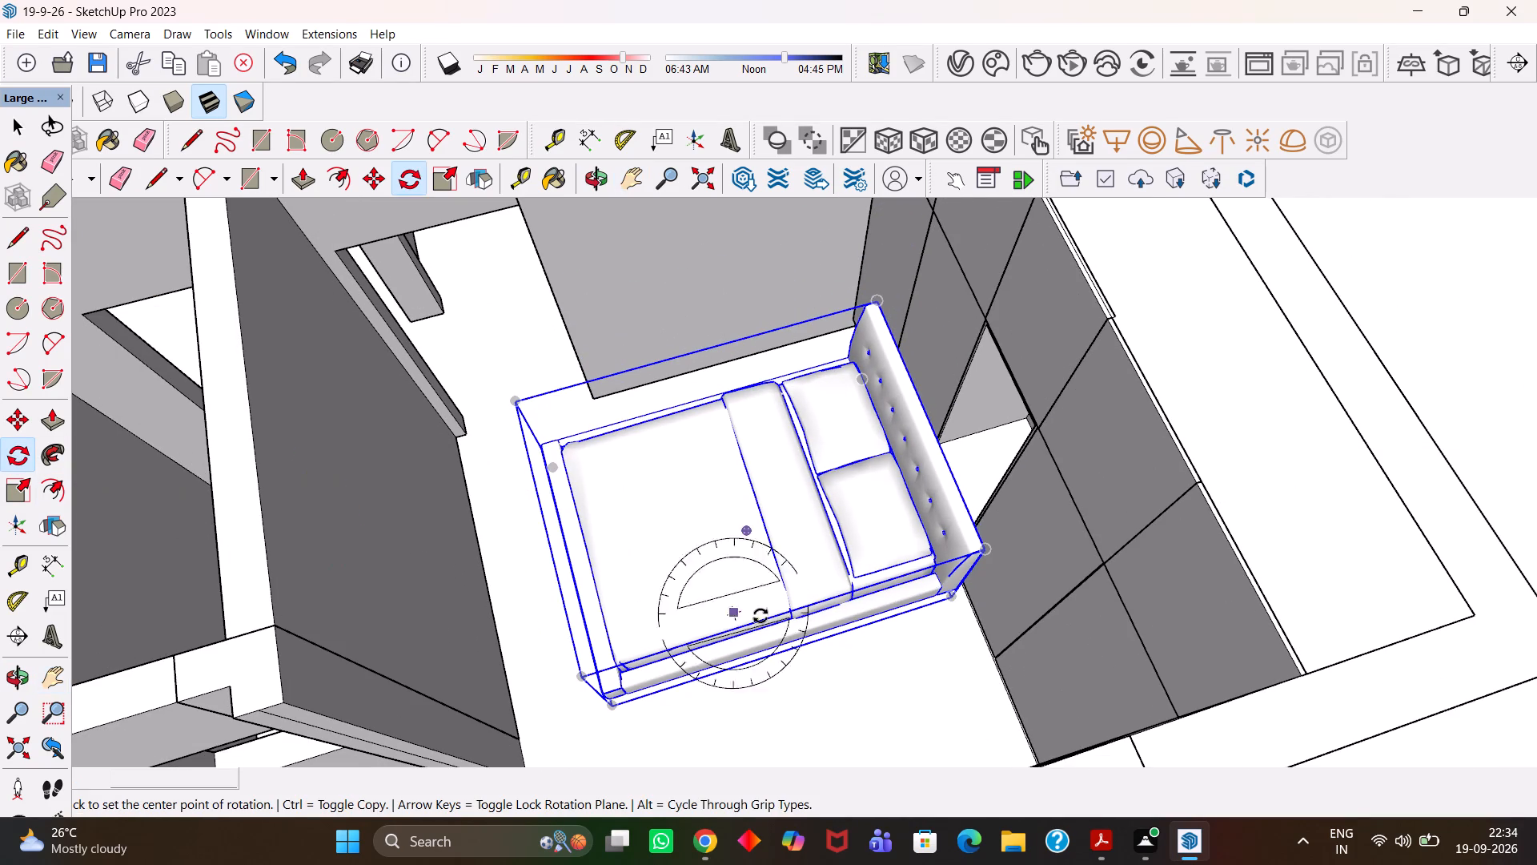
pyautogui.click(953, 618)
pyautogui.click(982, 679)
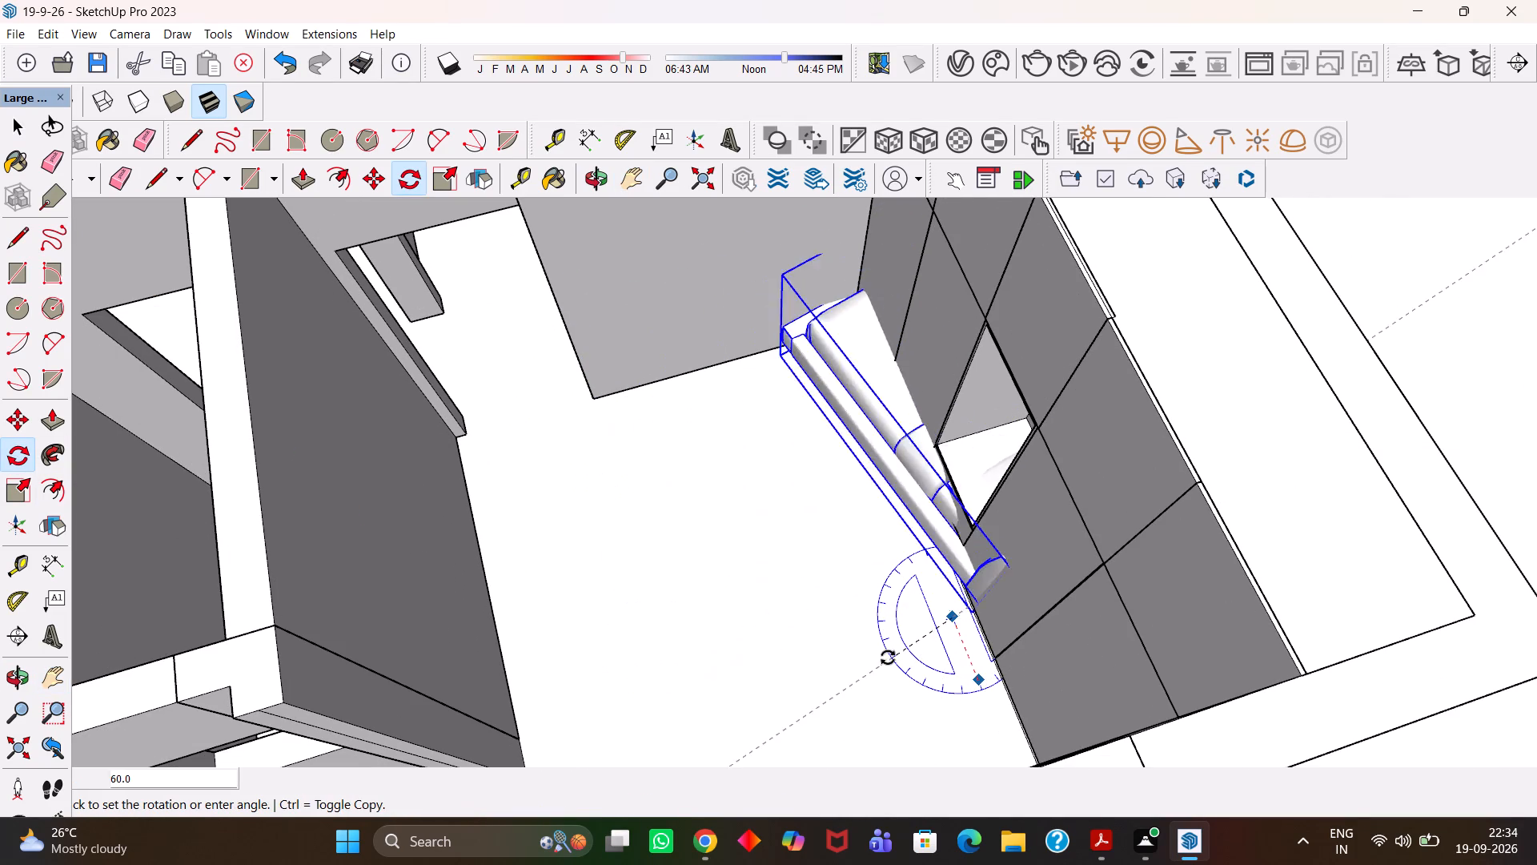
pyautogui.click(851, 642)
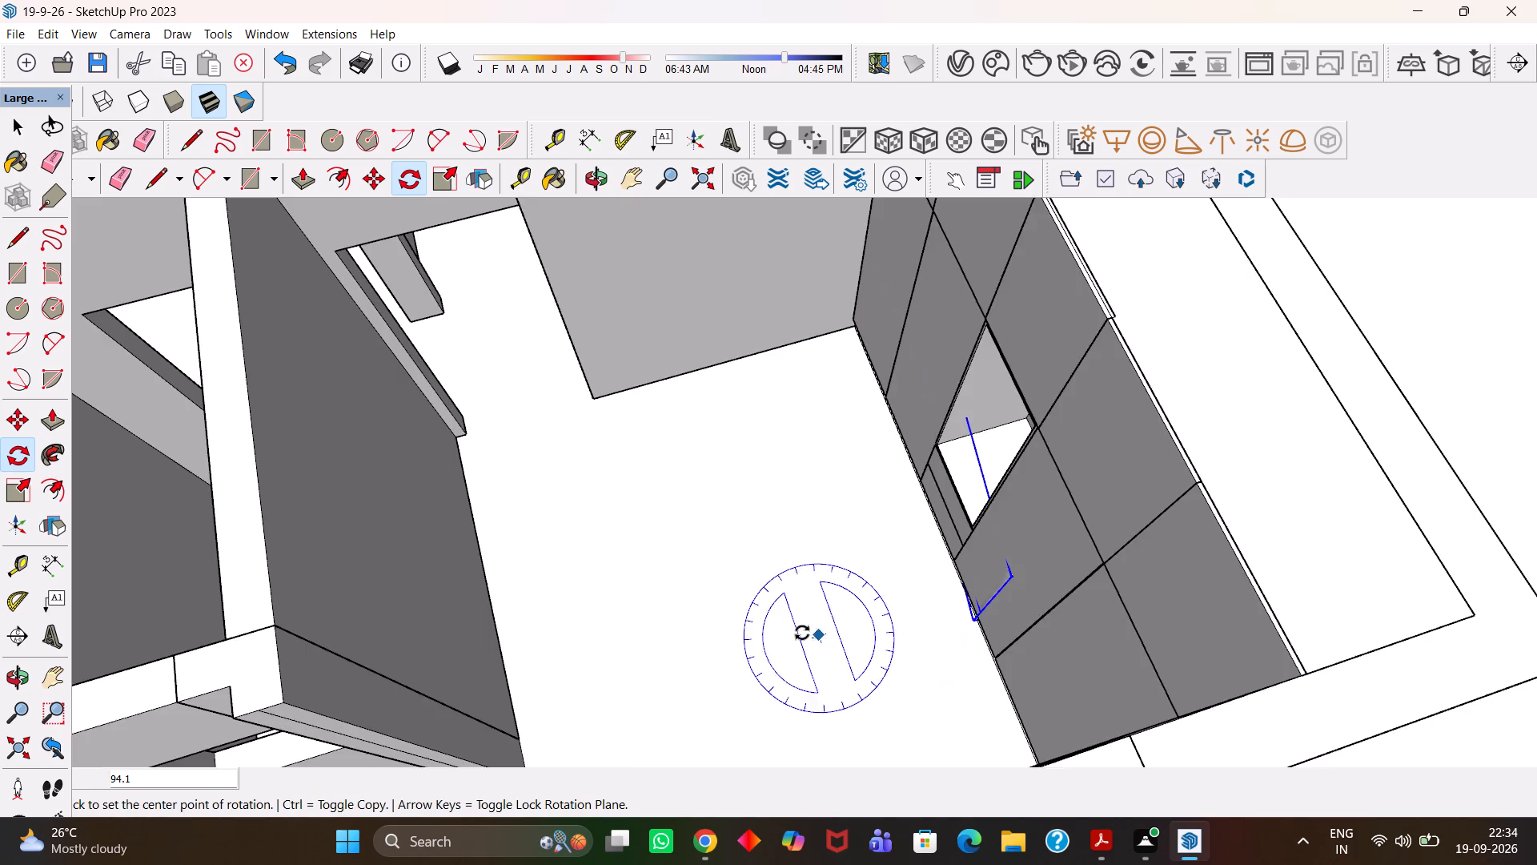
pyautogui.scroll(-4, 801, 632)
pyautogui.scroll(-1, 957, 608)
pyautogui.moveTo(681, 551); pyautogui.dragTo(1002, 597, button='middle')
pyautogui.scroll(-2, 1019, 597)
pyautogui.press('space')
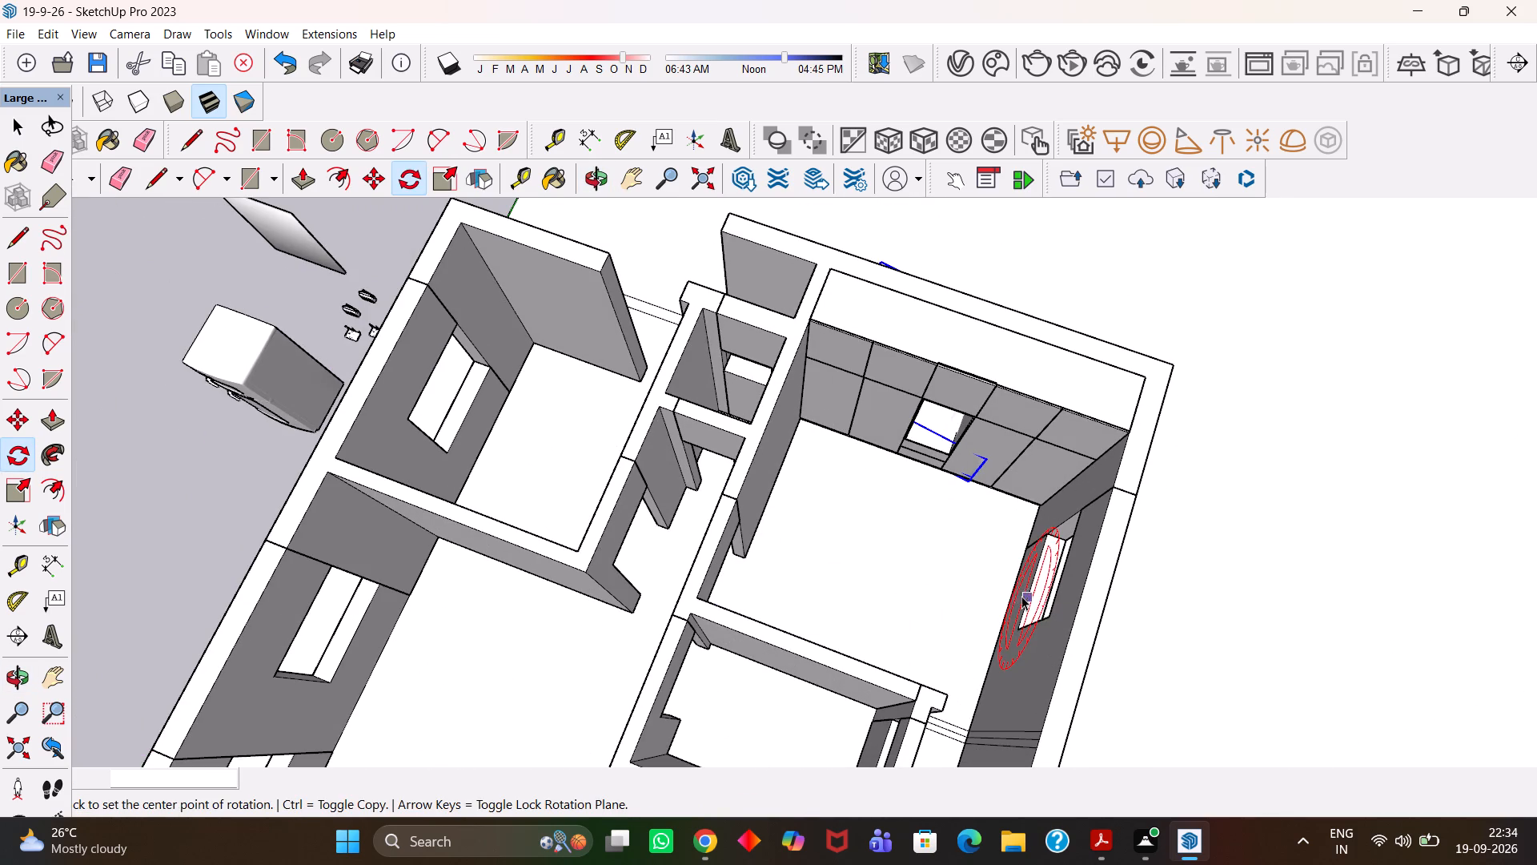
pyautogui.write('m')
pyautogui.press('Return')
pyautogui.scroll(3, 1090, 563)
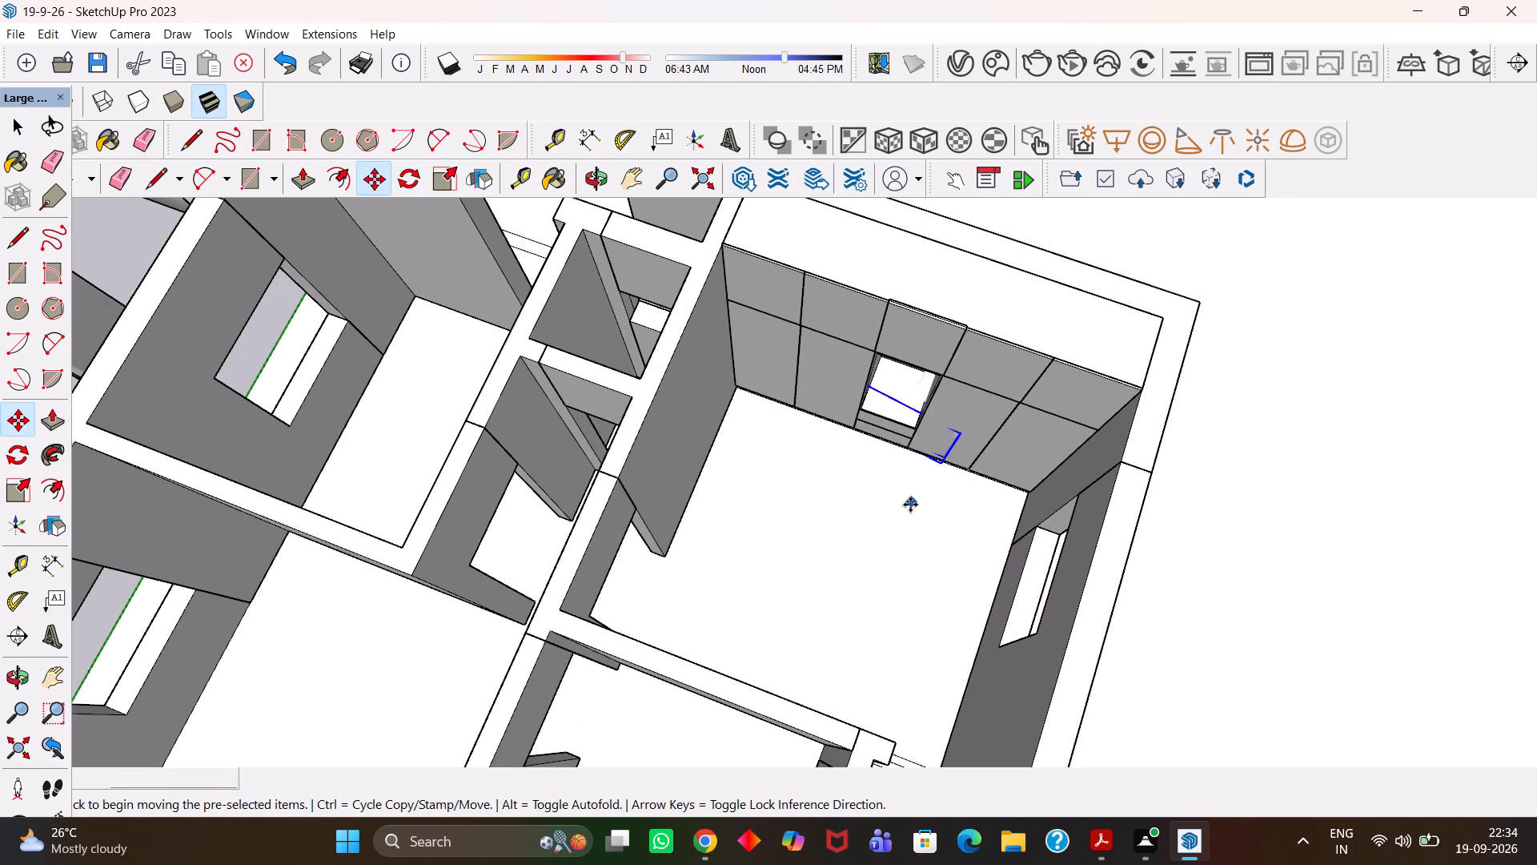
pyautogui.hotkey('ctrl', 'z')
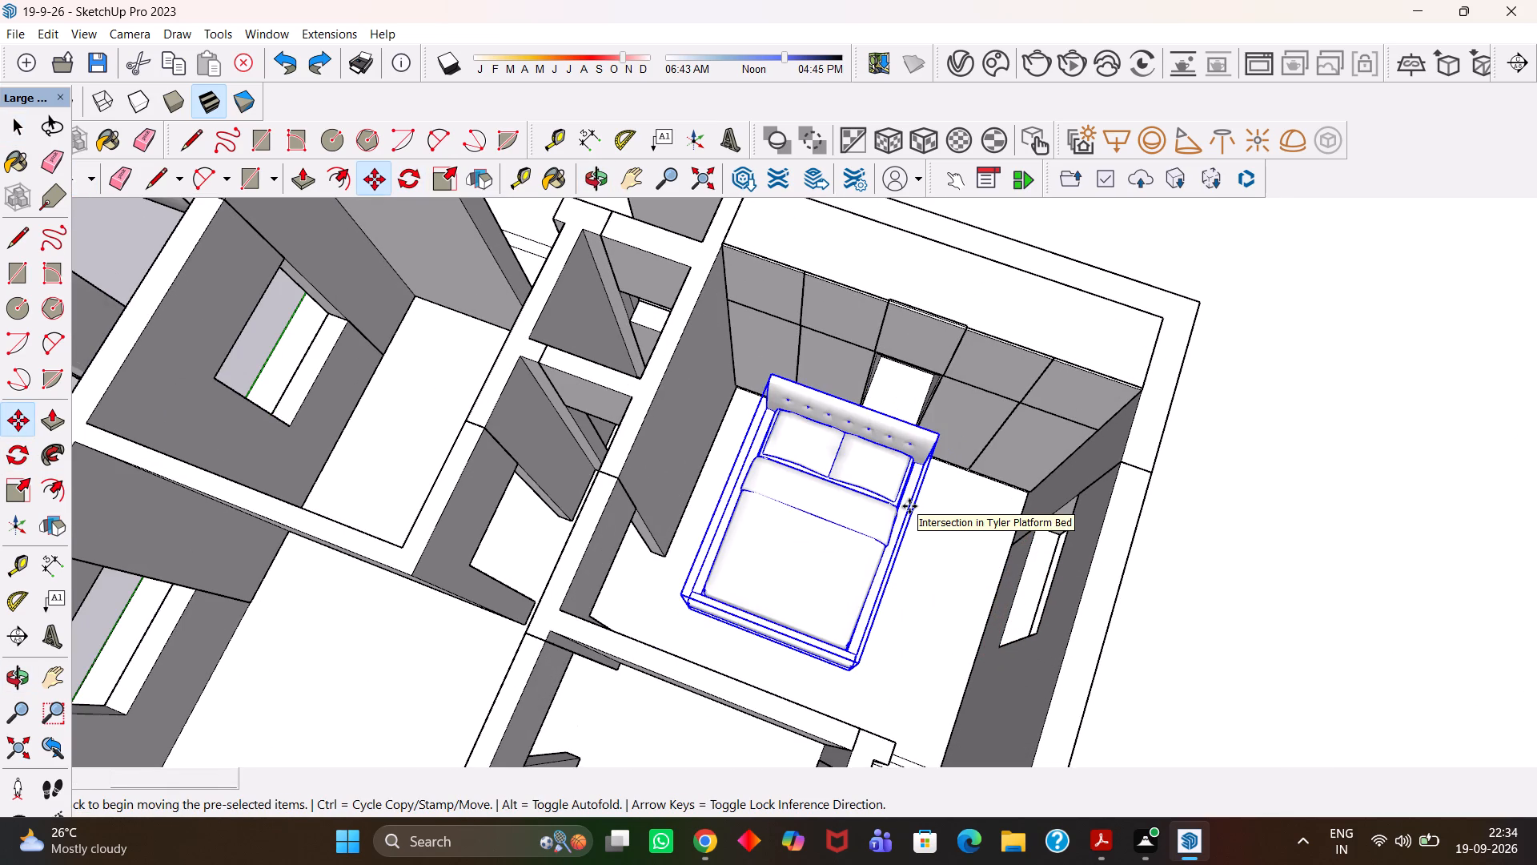
# Rotate the bed a quarter turn around its lower headboard corner so the headboard faces the side wall with the window.
pyautogui.press('h')
pyautogui.scroll(8, 909, 506)
pyautogui.moveTo(930, 542); pyautogui.dragTo(826, 545, button='middle')
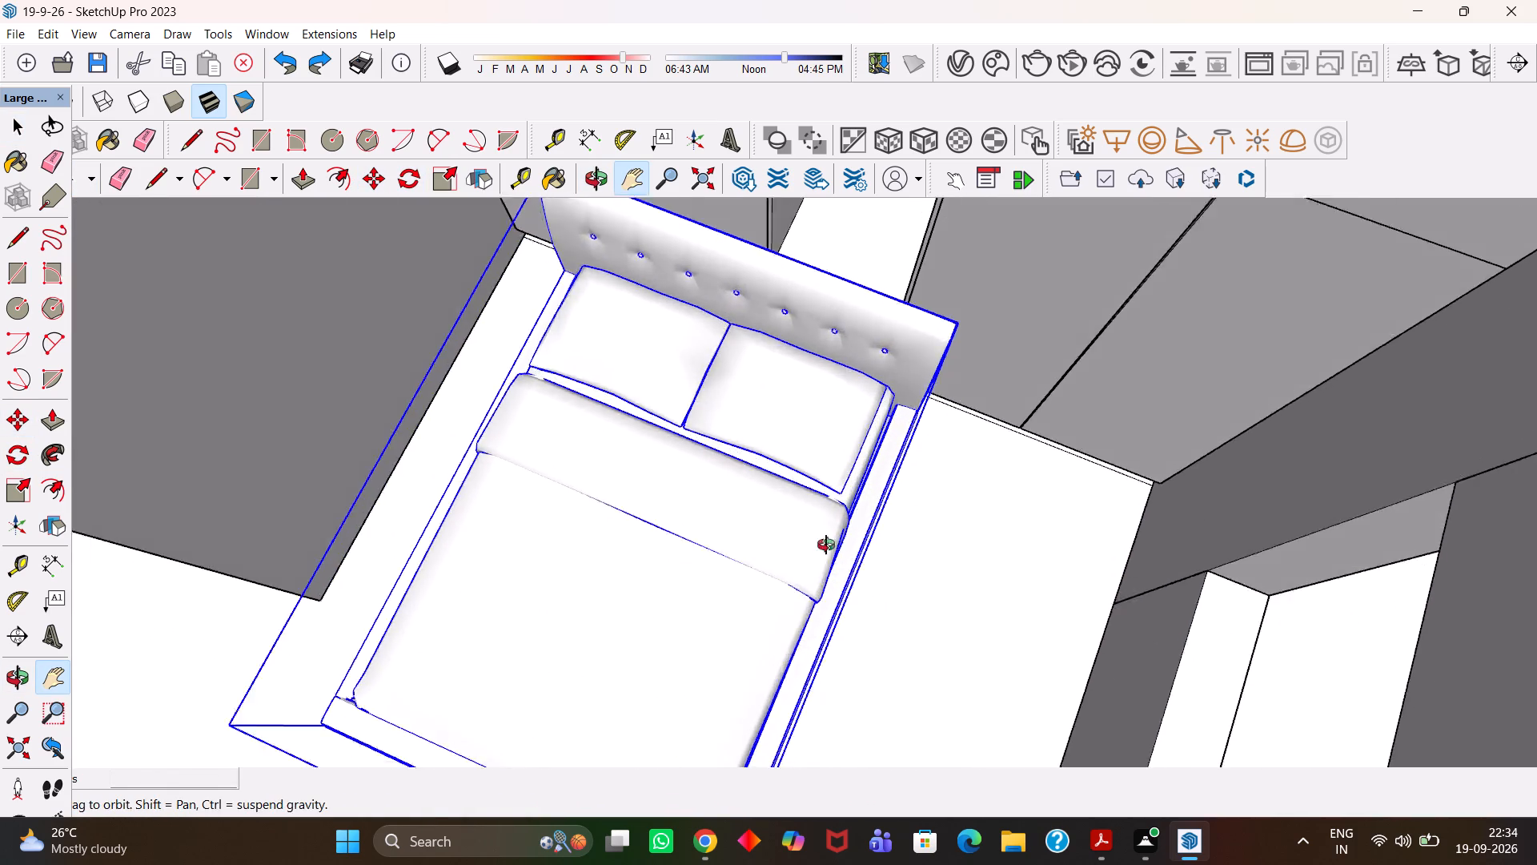
pyautogui.moveTo(826, 545); pyautogui.dragTo(784, 545, button='middle')
pyautogui.scroll(2, 784, 545)
pyautogui.scroll(-8, 773, 543)
pyautogui.moveTo(721, 509); pyautogui.dragTo(827, 469)
pyautogui.scroll(3, 868, 473)
pyautogui.moveTo(980, 489); pyautogui.dragTo(760, 453, button='middle')
pyautogui.scroll(1, 760, 455)
pyautogui.scroll(-3, 760, 453)
pyautogui.moveTo(898, 541); pyautogui.dragTo(854, 561, button='middle')
pyautogui.scroll(4, 854, 561)
pyautogui.scroll(-3, 889, 563)
pyautogui.moveTo(931, 589); pyautogui.dragTo(959, 547, button='middle')
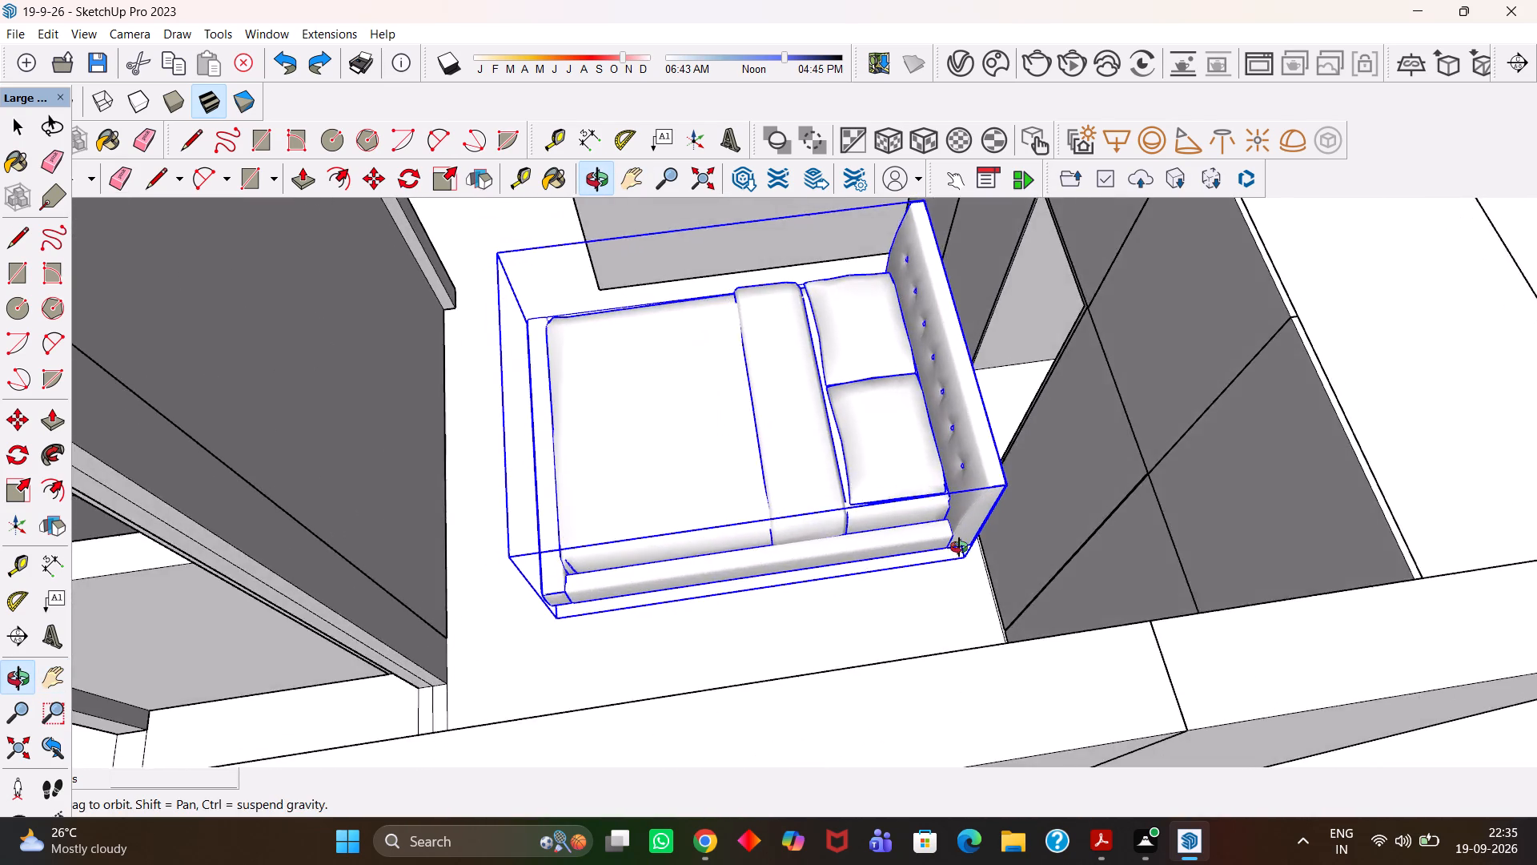
pyautogui.scroll(3, 963, 549)
pyautogui.moveTo(959, 547); pyautogui.dragTo(989, 567, button='middle')
pyautogui.scroll(-4, 992, 569)
pyautogui.moveTo(985, 568); pyautogui.dragTo(917, 600)
pyautogui.scroll(4, 899, 601)
pyautogui.scroll(-4, 899, 601)
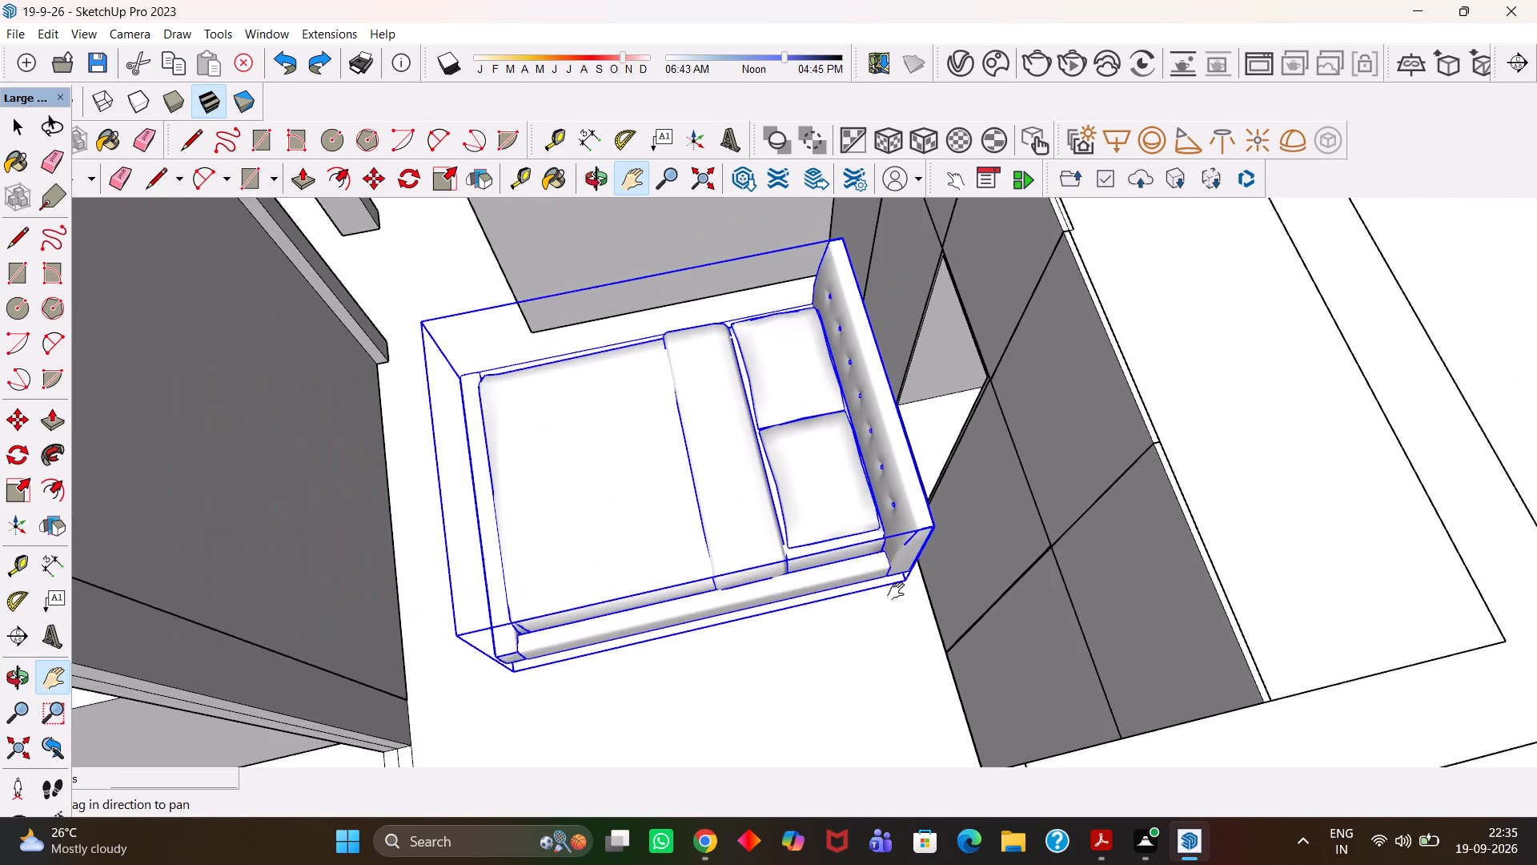
pyautogui.scroll(3, 909, 589)
pyautogui.moveTo(914, 584); pyautogui.dragTo(820, 626)
pyautogui.moveTo(802, 626); pyautogui.dragTo(837, 607, button='middle')
pyautogui.scroll(1, 837, 607)
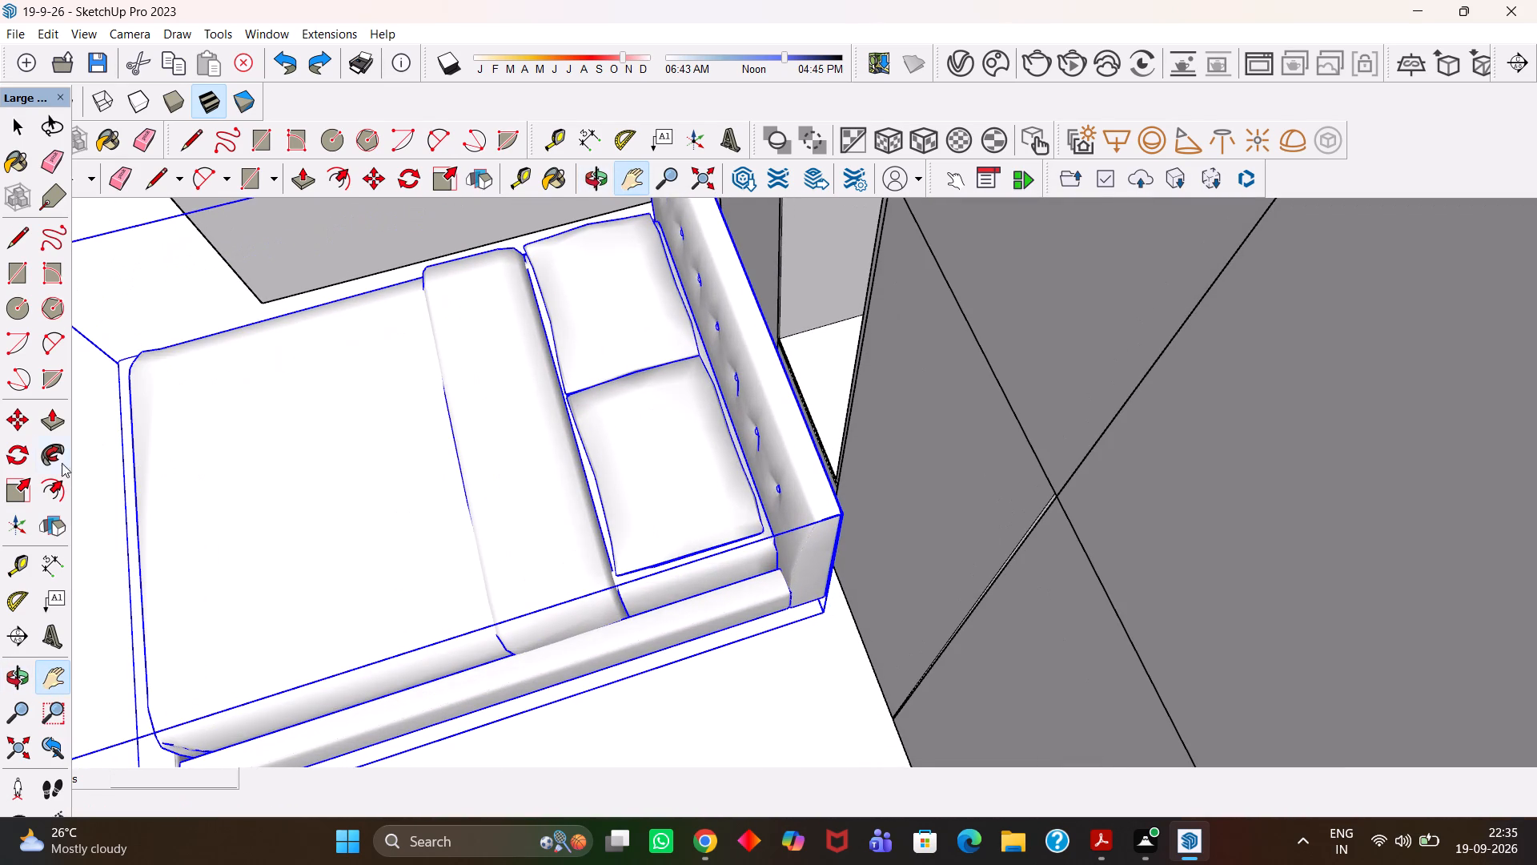
pyautogui.click(10, 458)
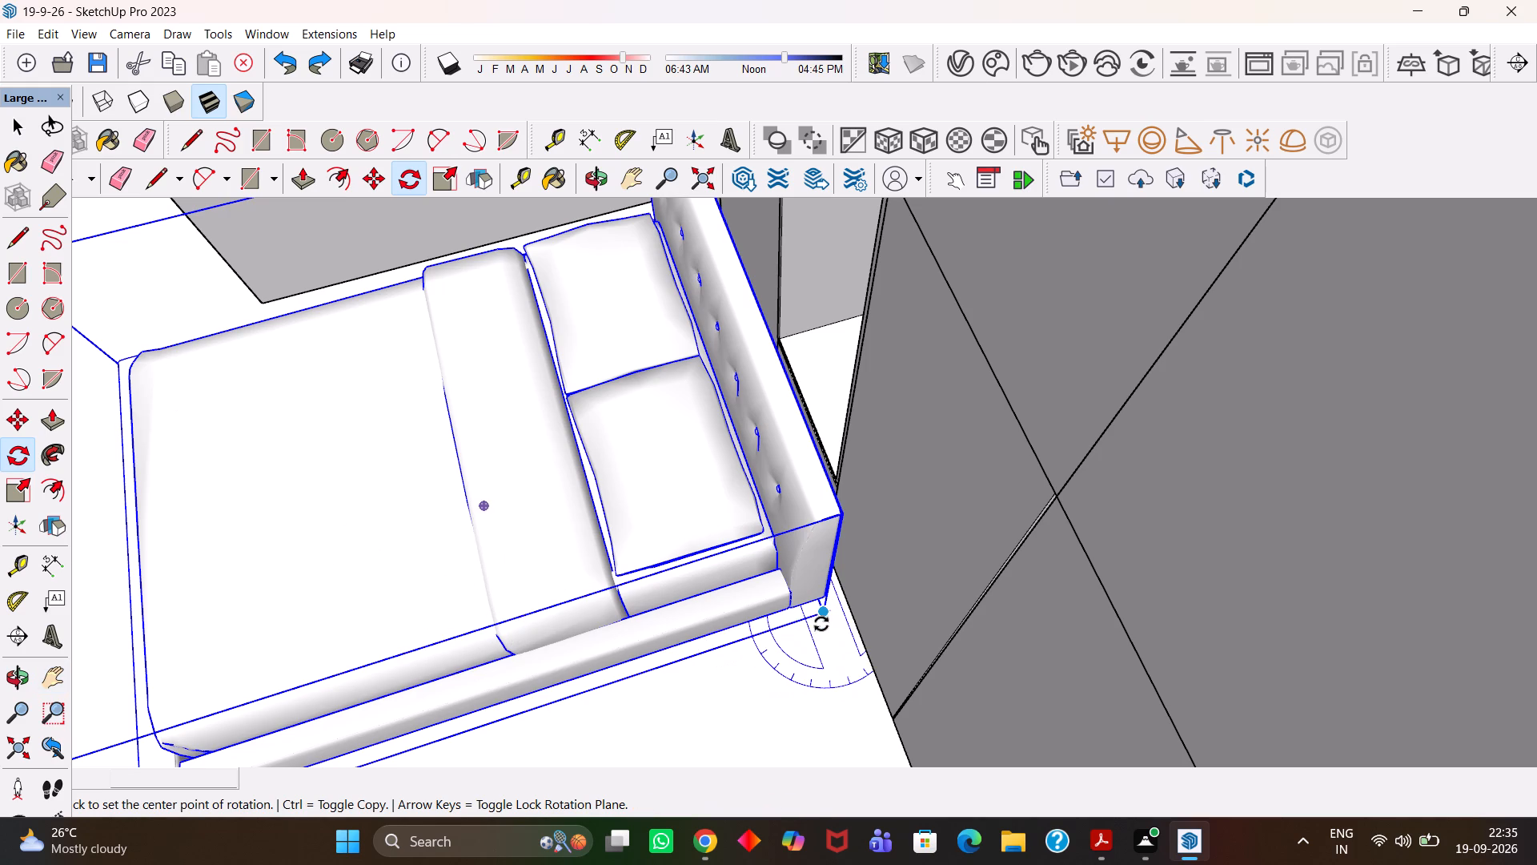
pyautogui.click(822, 623)
pyautogui.click(848, 678)
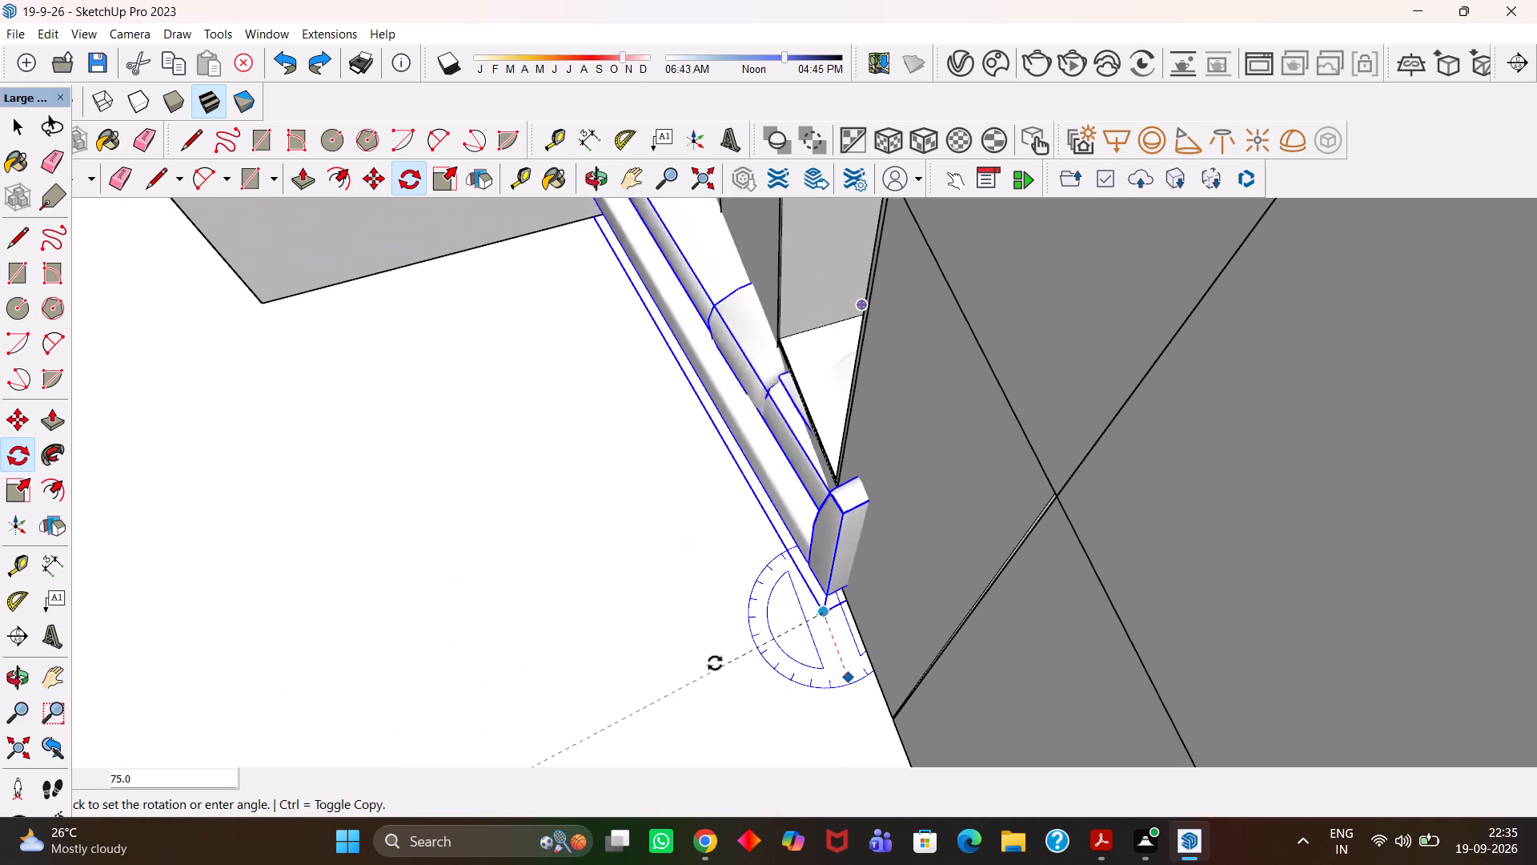
pyautogui.click(680, 657)
# Move the rotated bed about 7' 11" out of the panelled wall, setting its headboard against the windowed side wall, and deselect it.
pyautogui.scroll(-4, 617, 606)
pyautogui.moveTo(474, 567); pyautogui.dragTo(690, 575, button='middle')
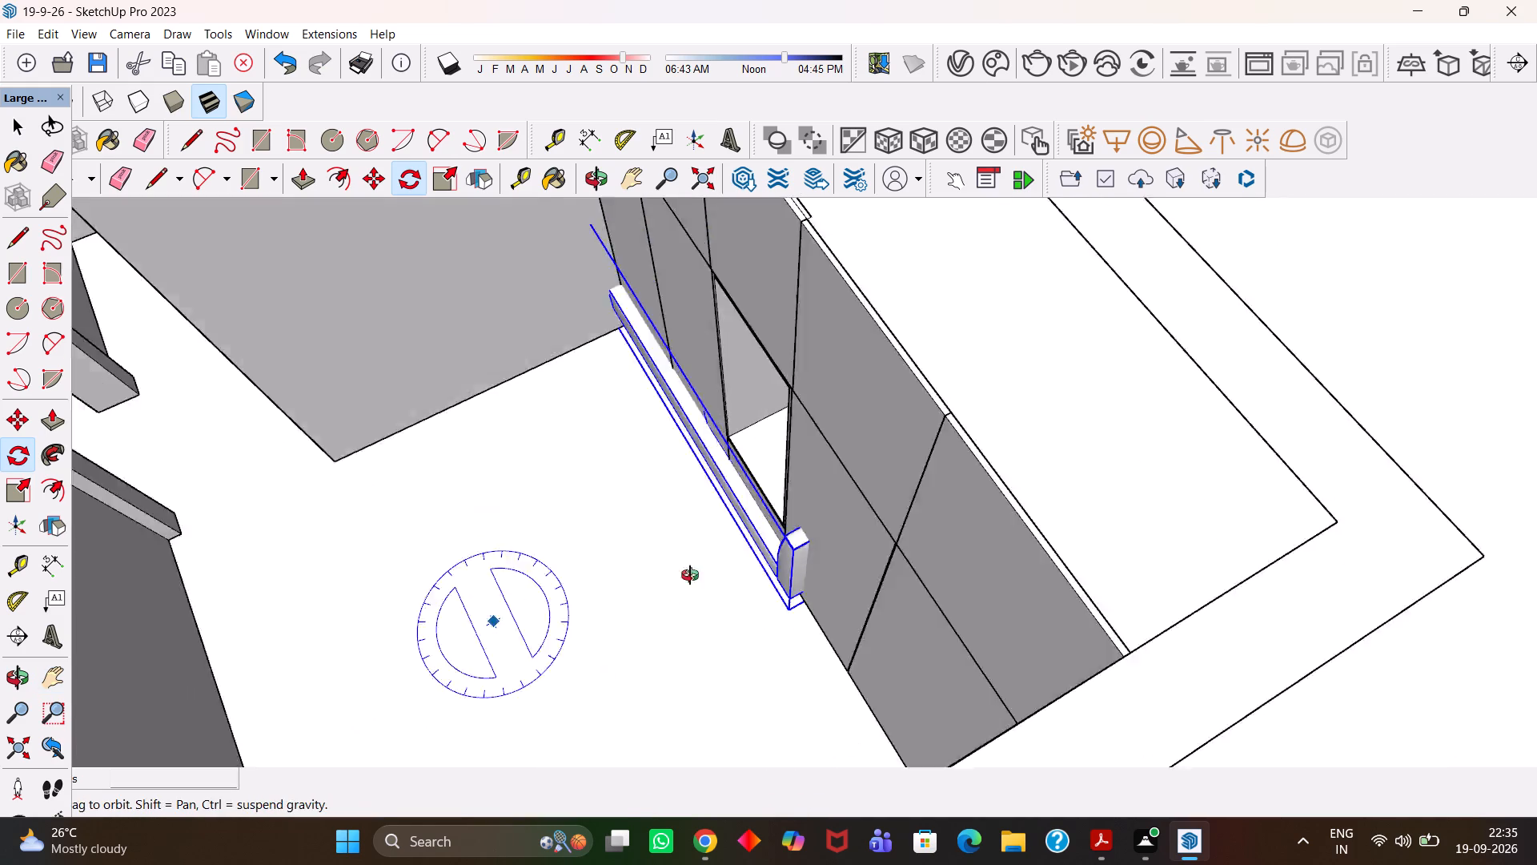
pyautogui.moveTo(690, 575); pyautogui.dragTo(764, 581, button='middle')
pyautogui.scroll(-7, 768, 583)
pyautogui.scroll(1, 697, 556)
pyautogui.moveTo(694, 557); pyautogui.dragTo(780, 598, button='middle')
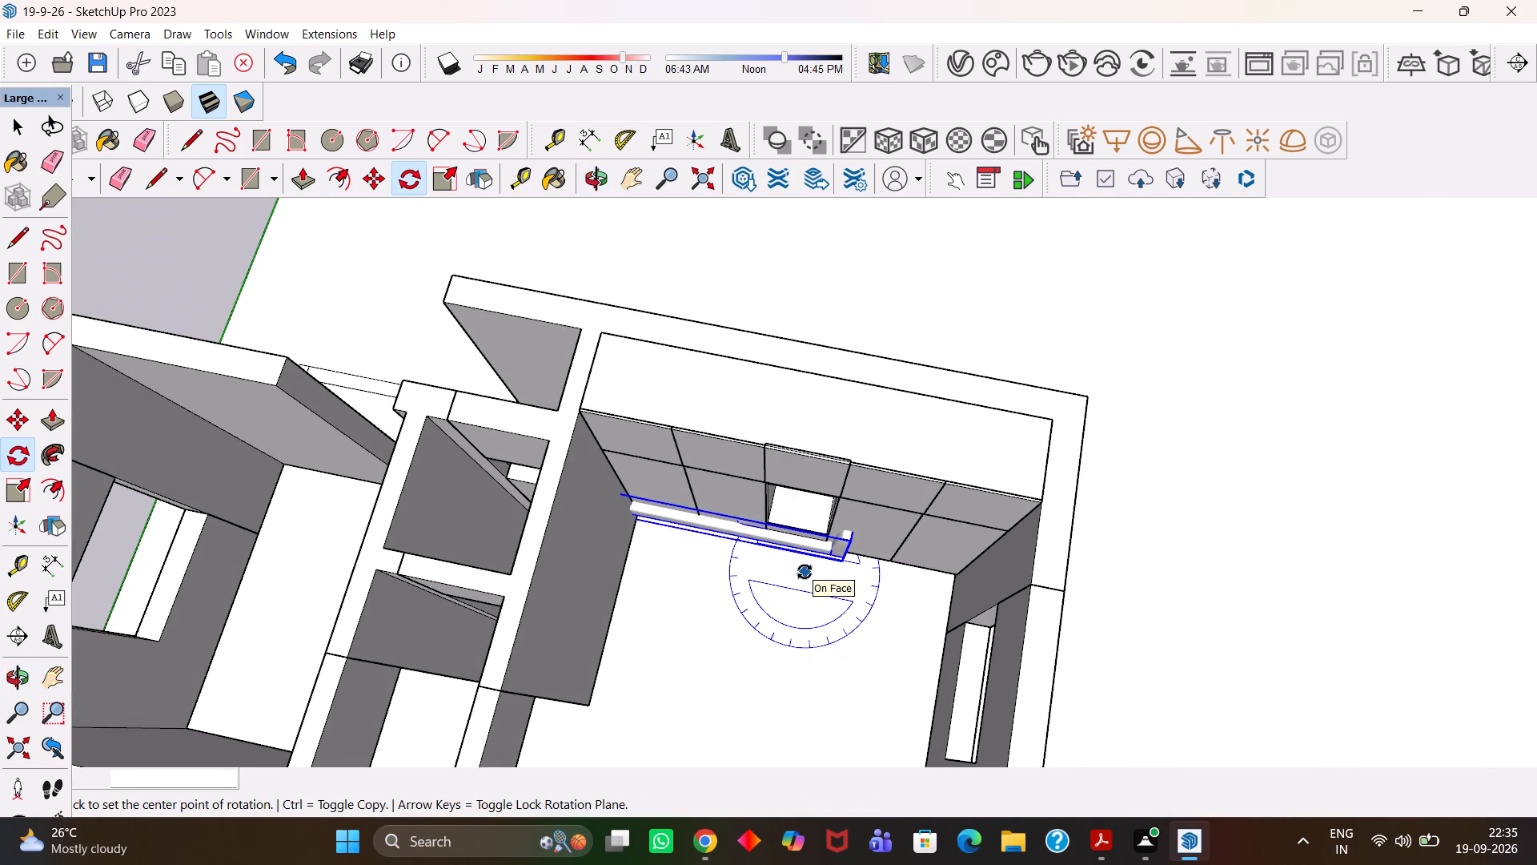
pyautogui.press('space')
pyautogui.write('m')
pyautogui.press('Return')
pyautogui.scroll(-5, 797, 581)
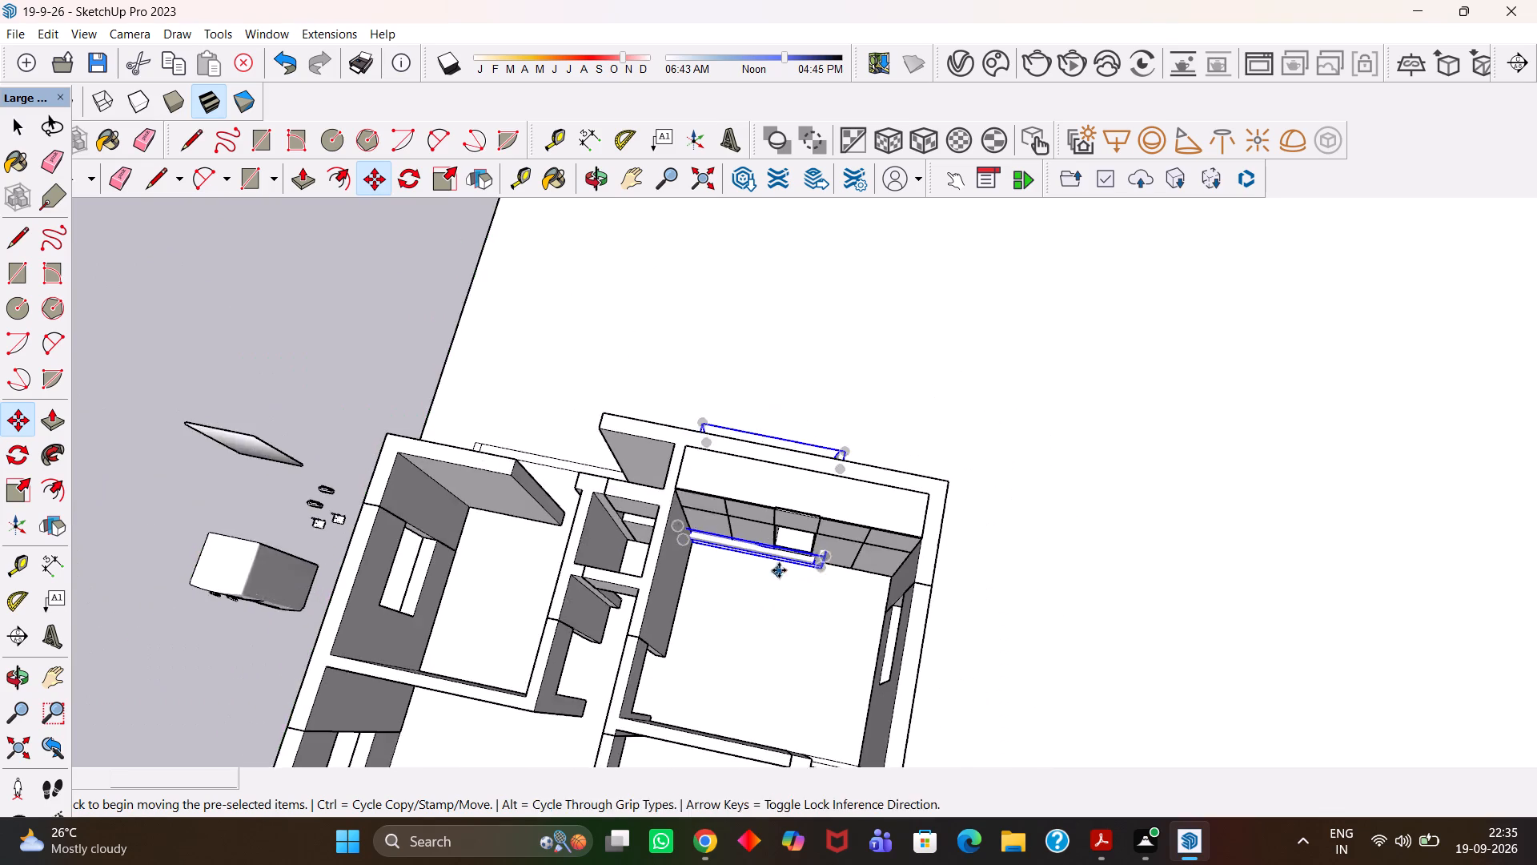
pyautogui.scroll(-3, 779, 570)
pyautogui.scroll(5, 776, 572)
pyautogui.moveTo(782, 573); pyautogui.dragTo(865, 583, button='middle')
pyautogui.click(821, 545)
pyautogui.scroll(-3, 866, 655)
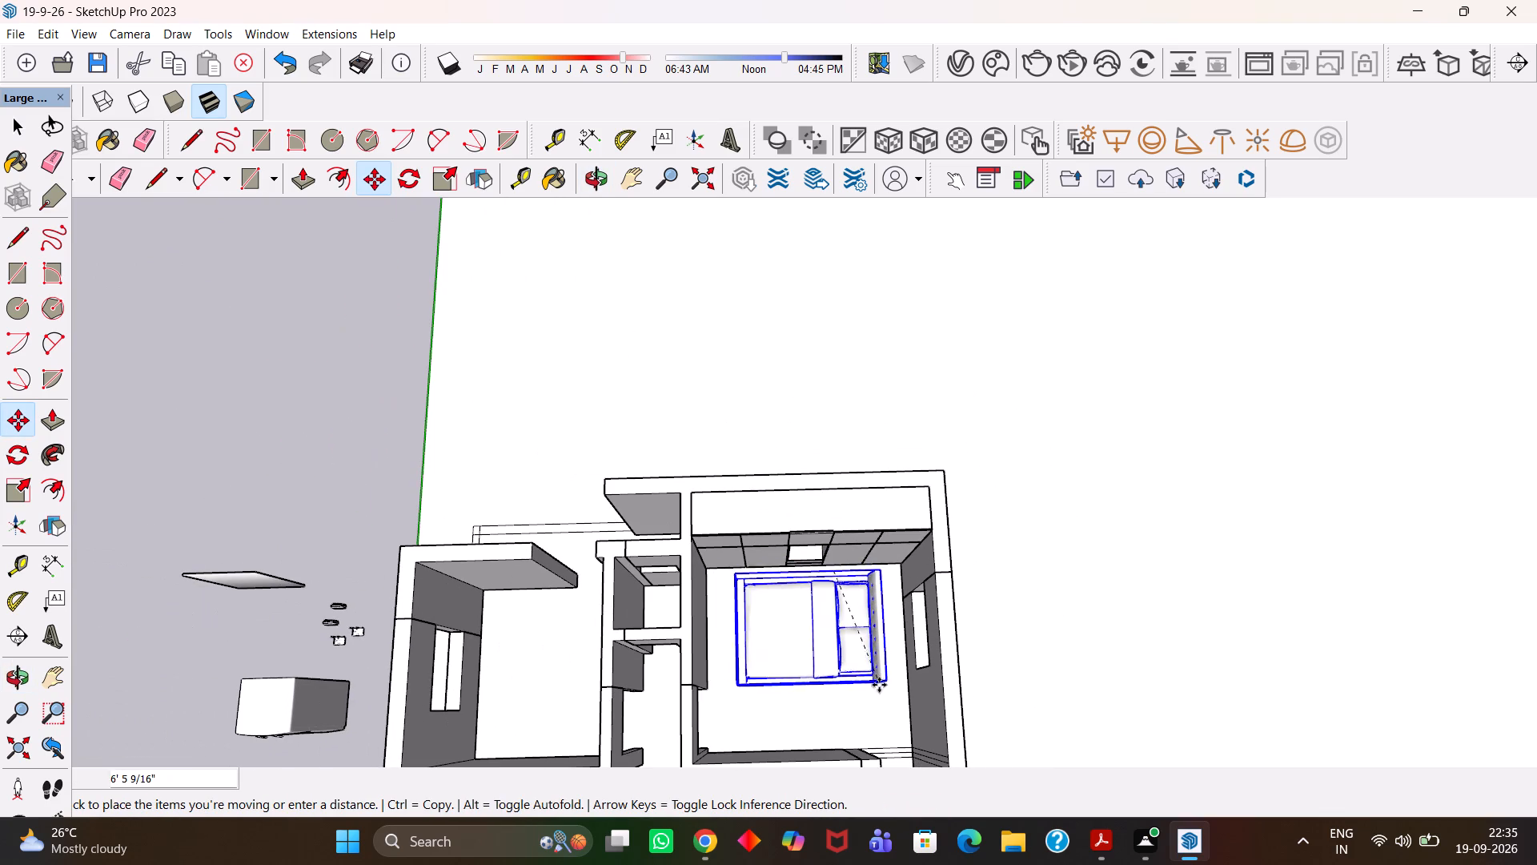
pyautogui.click(897, 702)
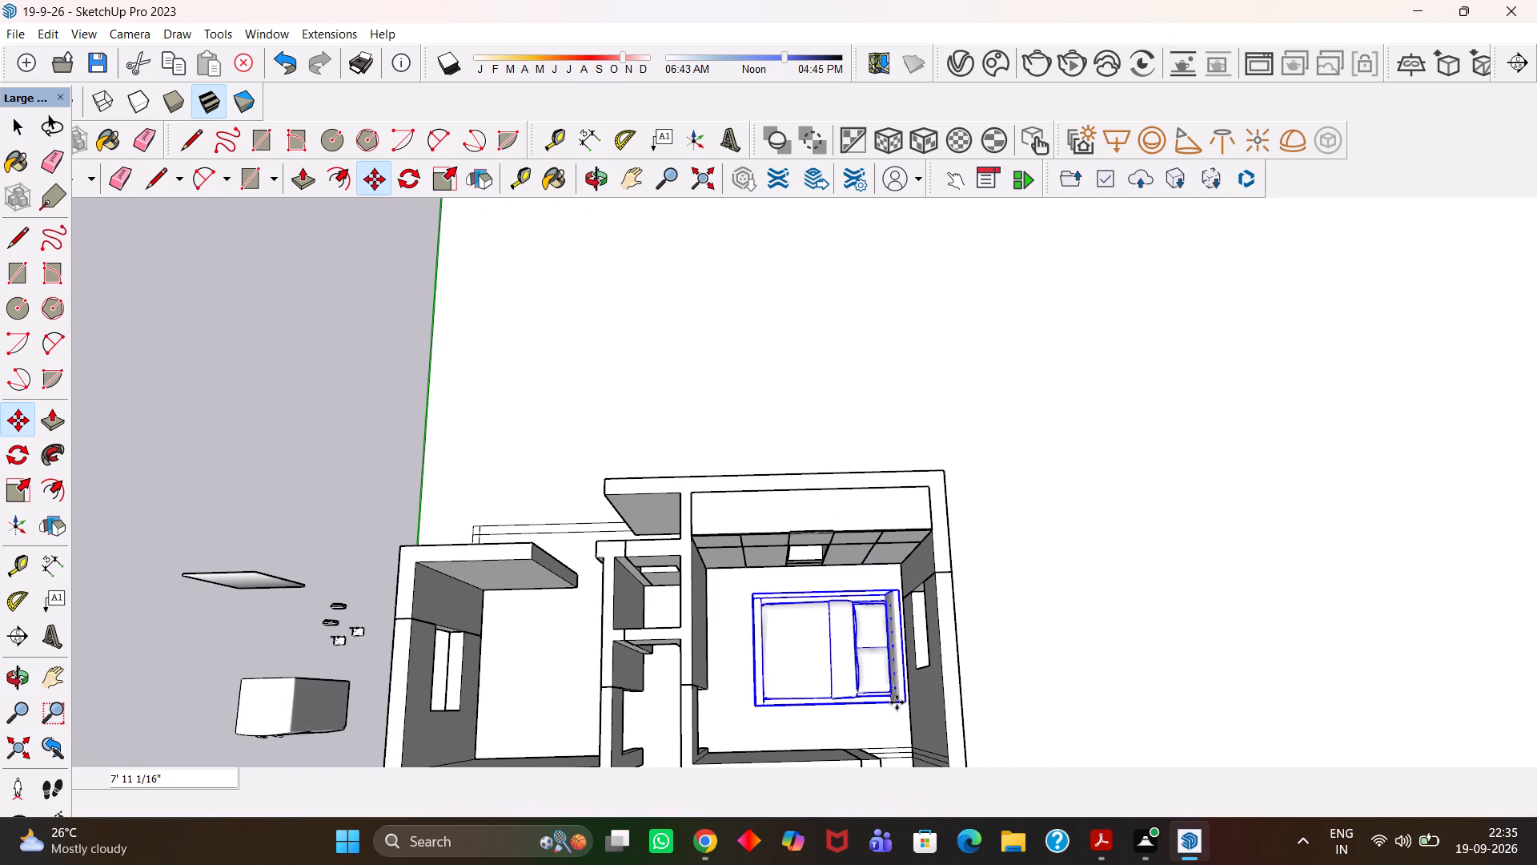
pyautogui.scroll(5, 849, 710)
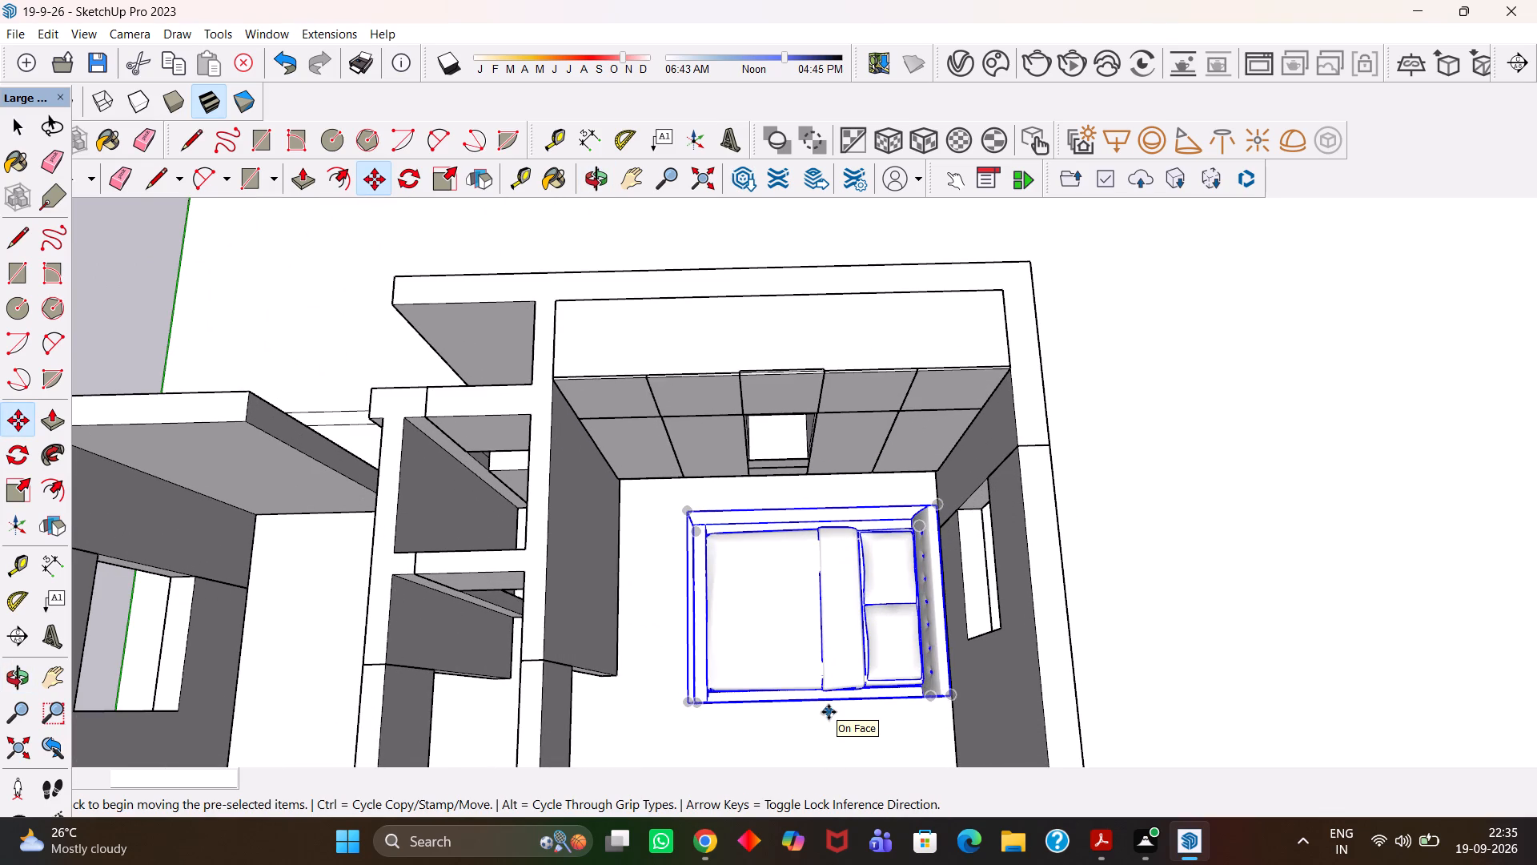
pyautogui.press('space')
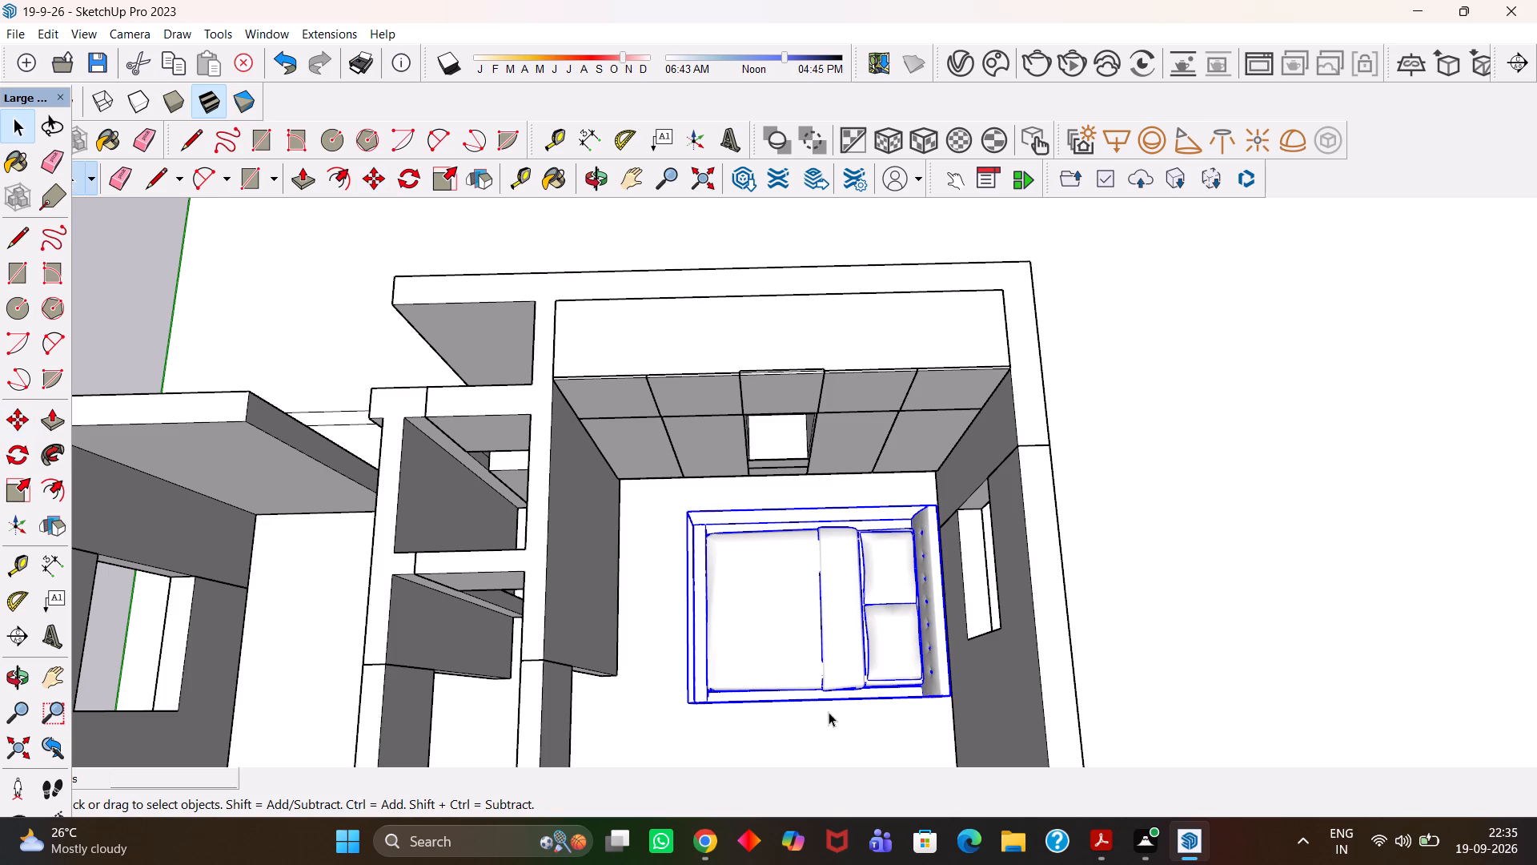
pyautogui.scroll(-10, 704, 601)
pyautogui.click(408, 413)
# Examine the bed's placement against the windowed side wall, both close up and within the whole apartment layout.
pyautogui.scroll(2, 663, 650)
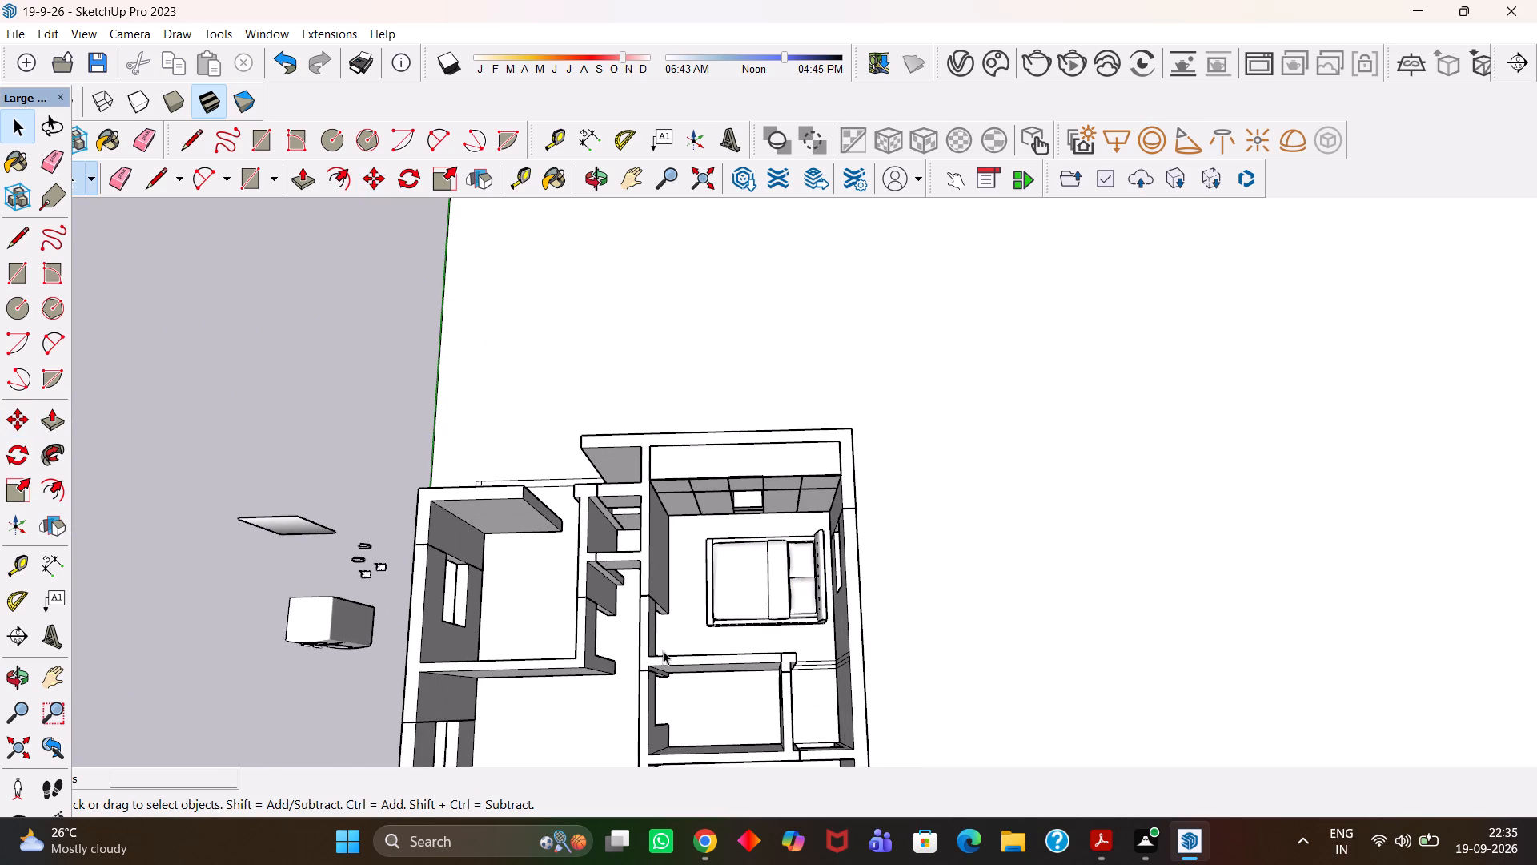
pyautogui.press('h')
pyautogui.press('Return')
pyautogui.scroll(-8, 683, 586)
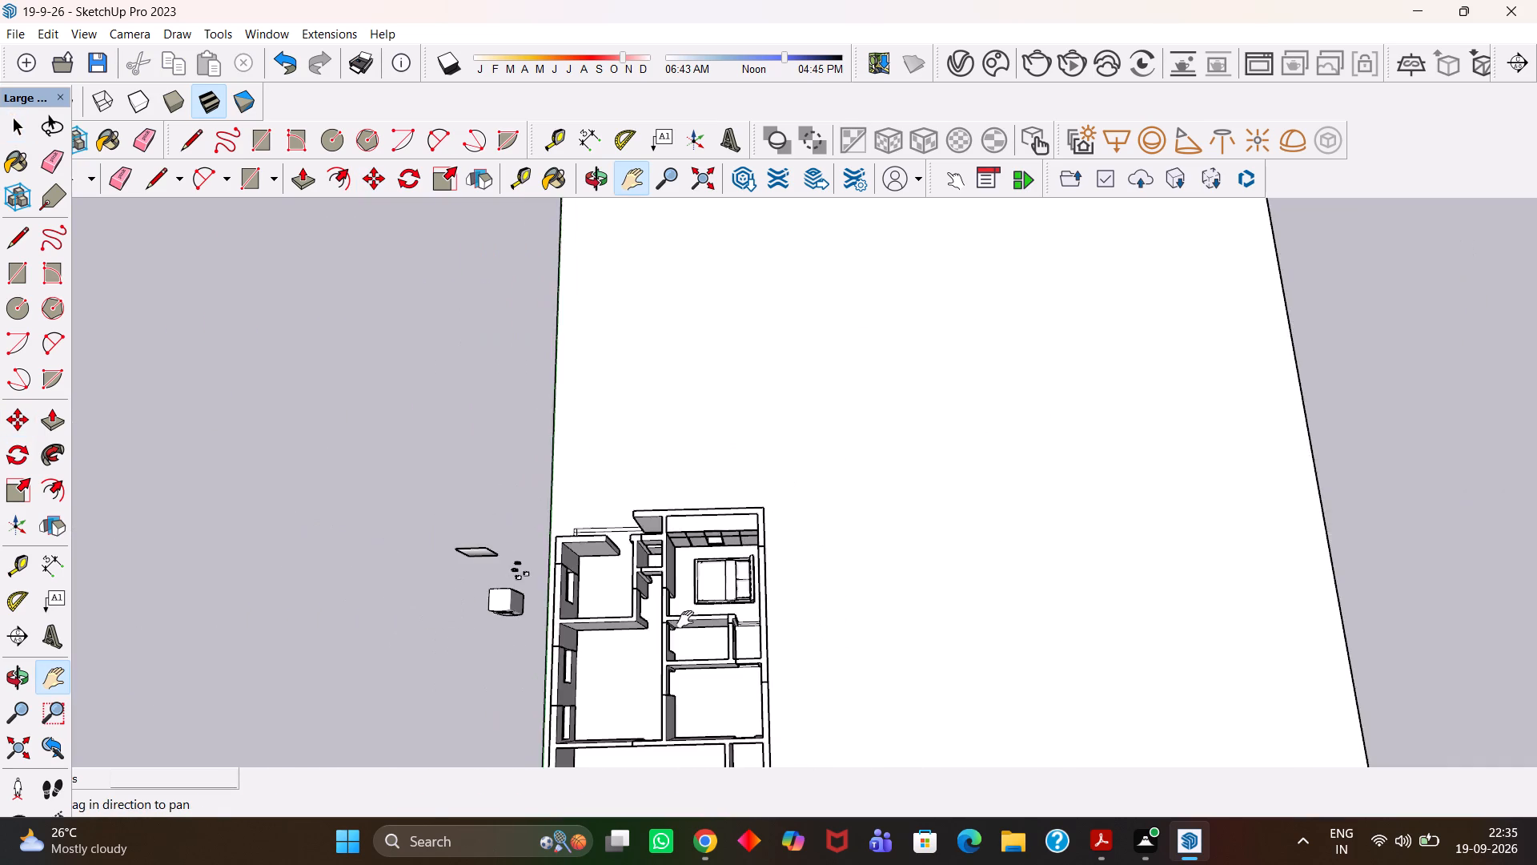
pyautogui.moveTo(685, 595); pyautogui.dragTo(693, 474)
pyautogui.scroll(-4, 696, 468)
pyautogui.scroll(6, 690, 538)
pyautogui.moveTo(690, 585); pyautogui.dragTo(690, 488, button='middle')
pyautogui.scroll(4, 690, 488)
pyautogui.scroll(-4, 690, 488)
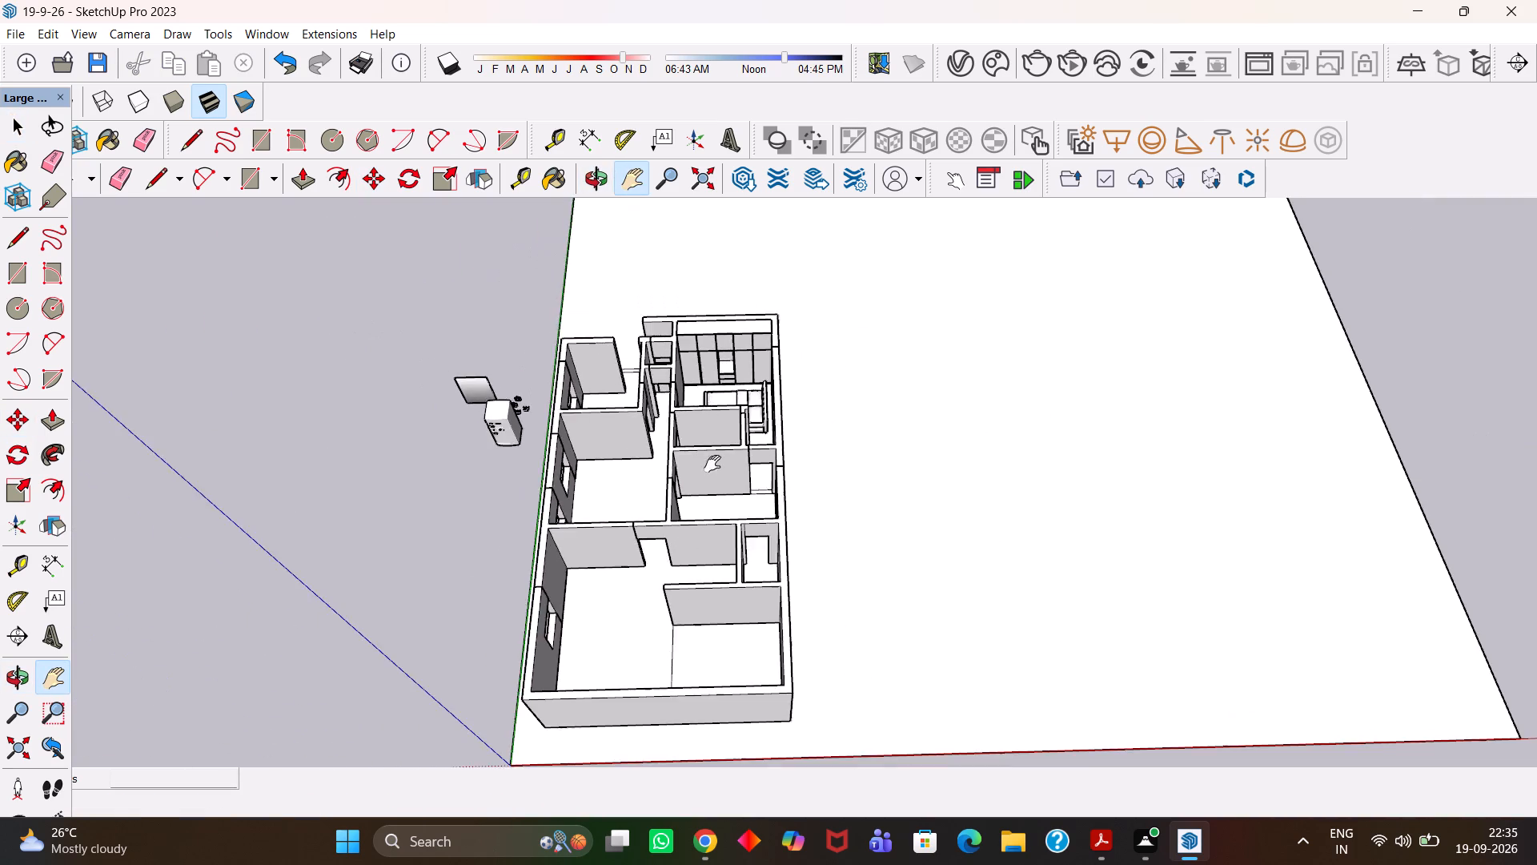
pyautogui.scroll(-1, 712, 464)
pyautogui.moveTo(705, 409); pyautogui.dragTo(728, 505, button='middle')
pyautogui.scroll(5, 720, 488)
pyautogui.moveTo(717, 372); pyautogui.dragTo(739, 528)
pyautogui.scroll(10, 711, 445)
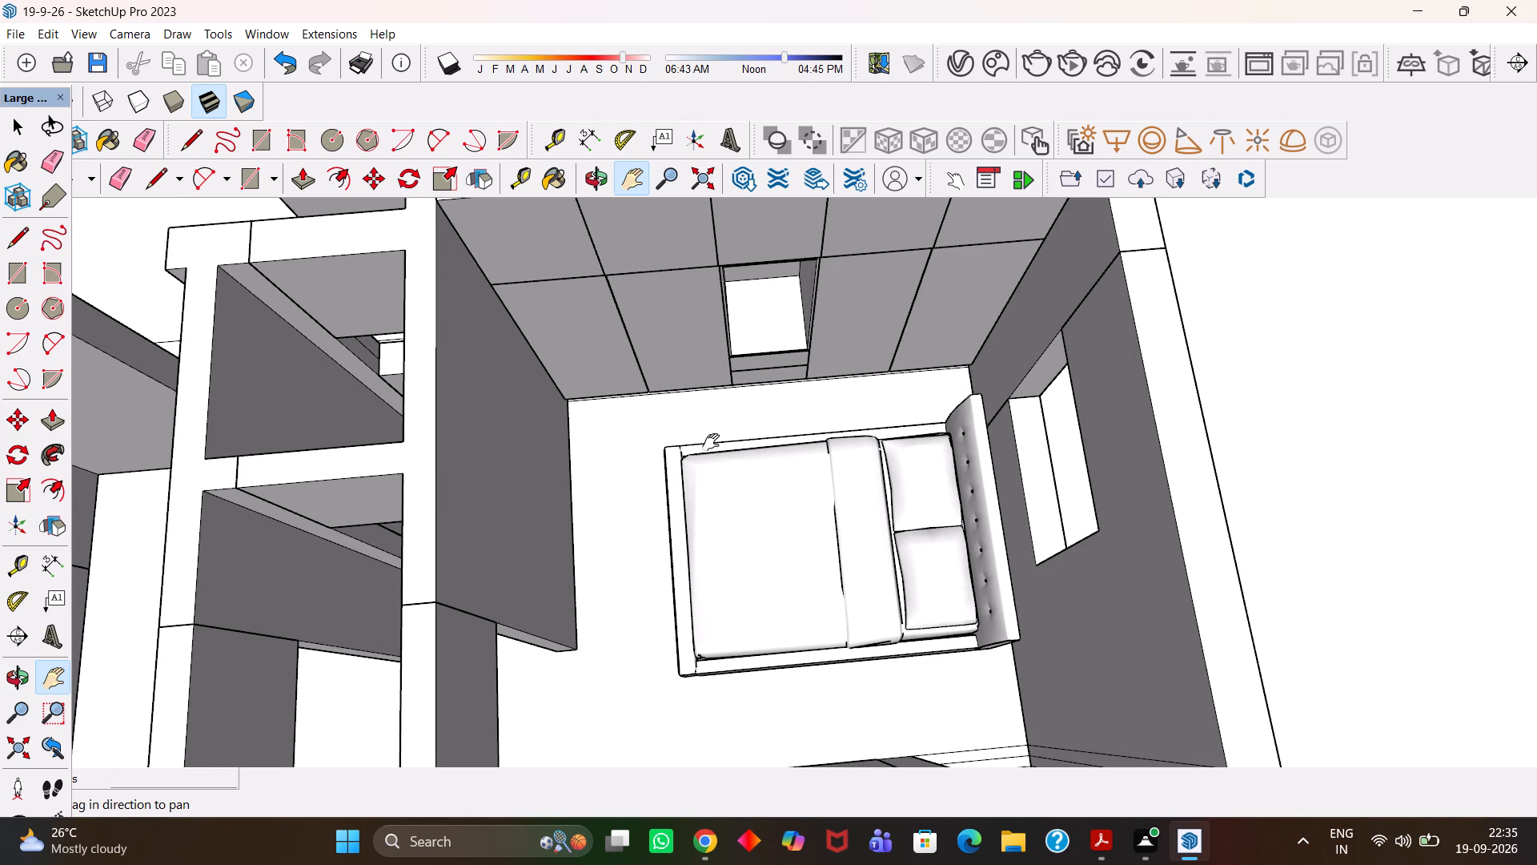
pyautogui.scroll(-8, 711, 441)
pyautogui.moveTo(777, 516); pyautogui.dragTo(758, 425, button='middle')
pyautogui.scroll(-4, 756, 424)
pyautogui.moveTo(737, 447); pyautogui.dragTo(732, 487, button='middle')
pyautogui.scroll(4, 732, 486)
pyautogui.moveTo(729, 430); pyautogui.dragTo(735, 465)
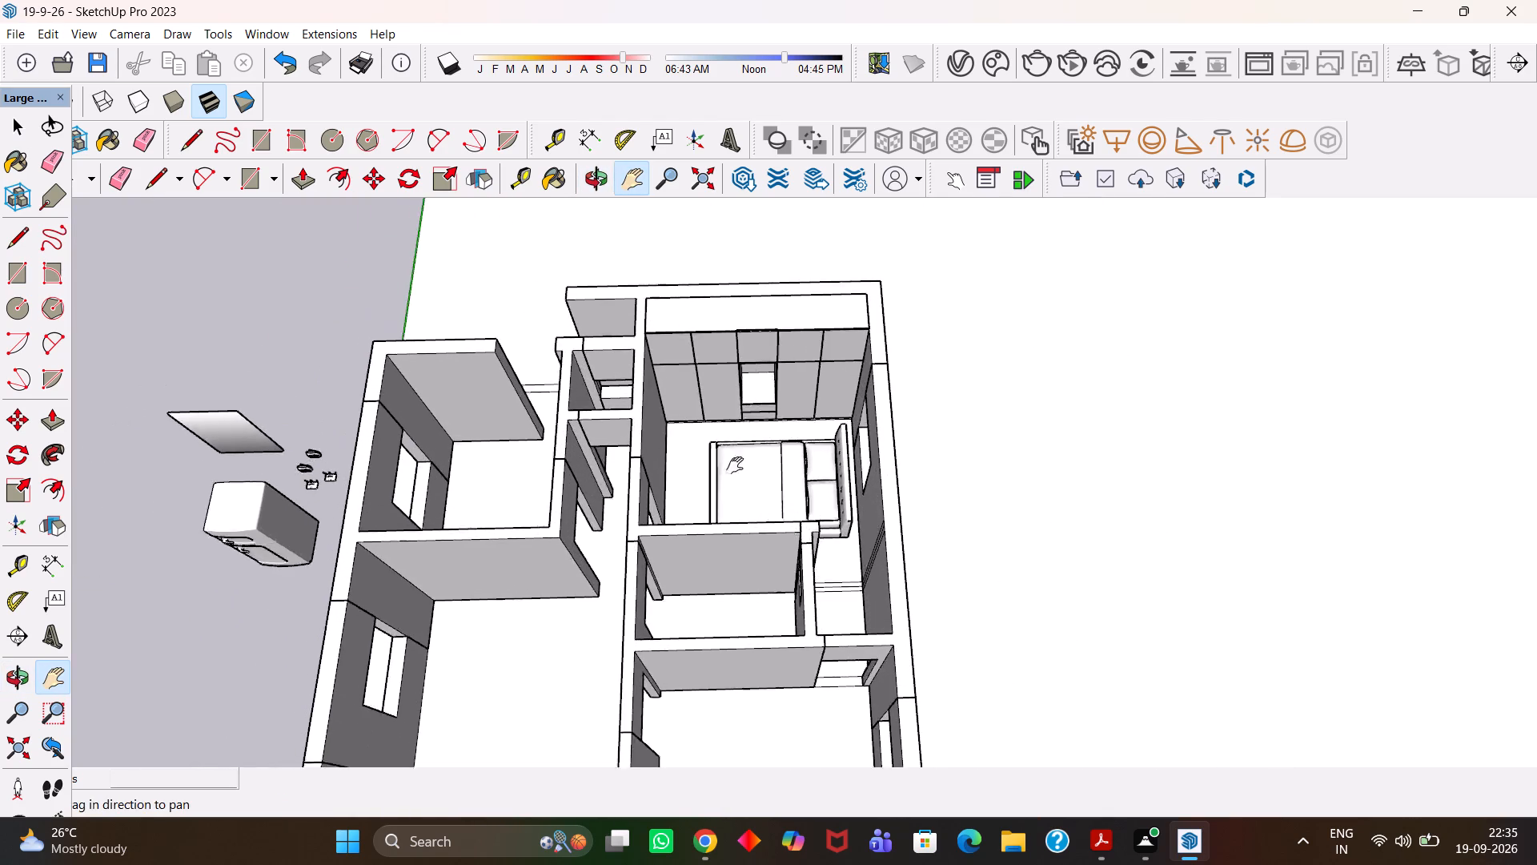
pyautogui.moveTo(735, 465); pyautogui.dragTo(754, 533)
pyautogui.moveTo(752, 501); pyautogui.dragTo(761, 545, button='middle')
pyautogui.scroll(3, 761, 542)
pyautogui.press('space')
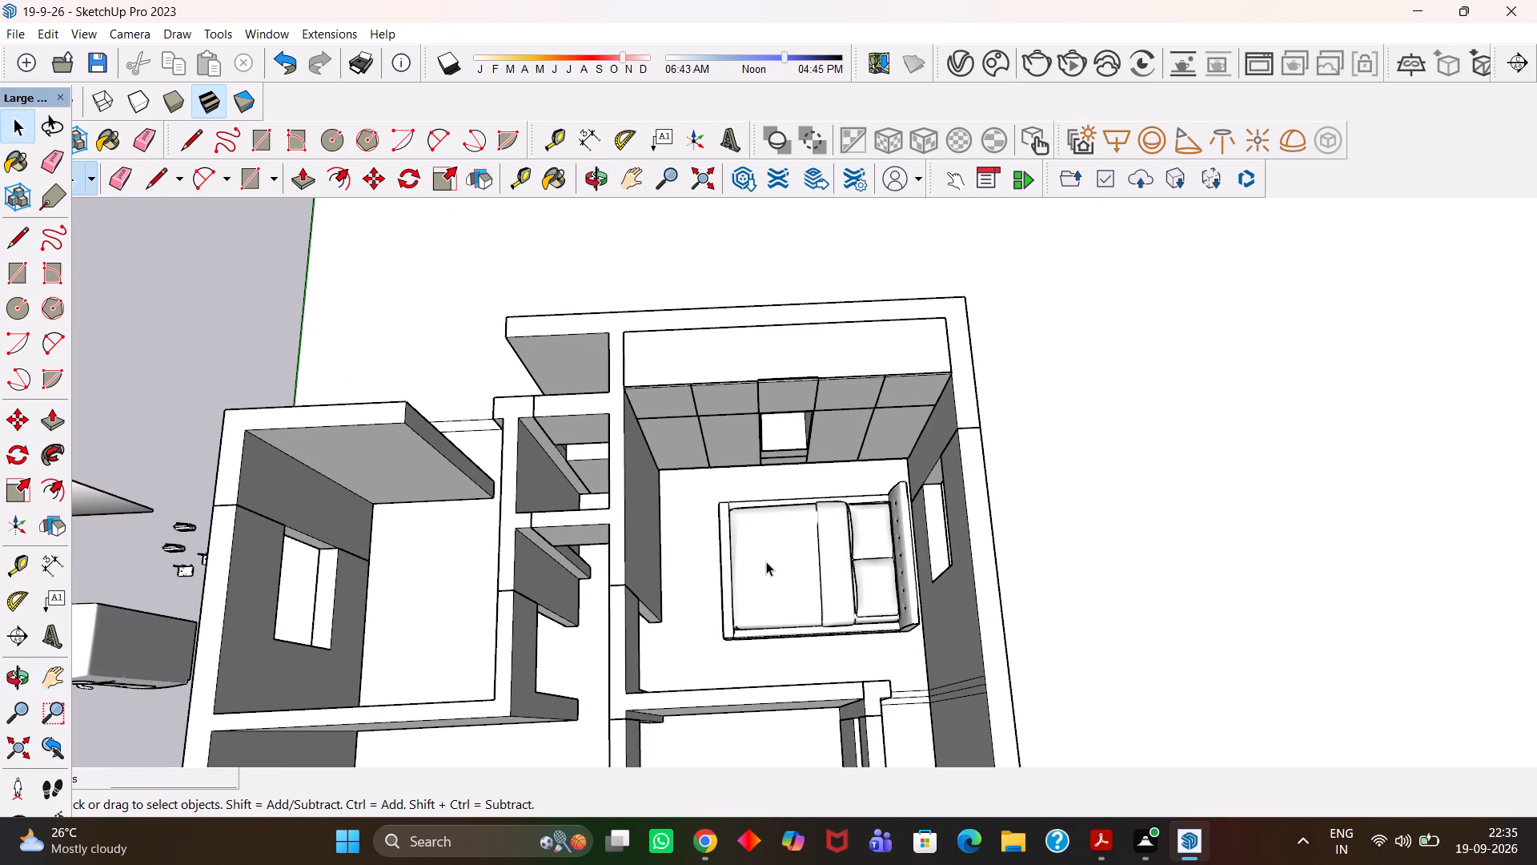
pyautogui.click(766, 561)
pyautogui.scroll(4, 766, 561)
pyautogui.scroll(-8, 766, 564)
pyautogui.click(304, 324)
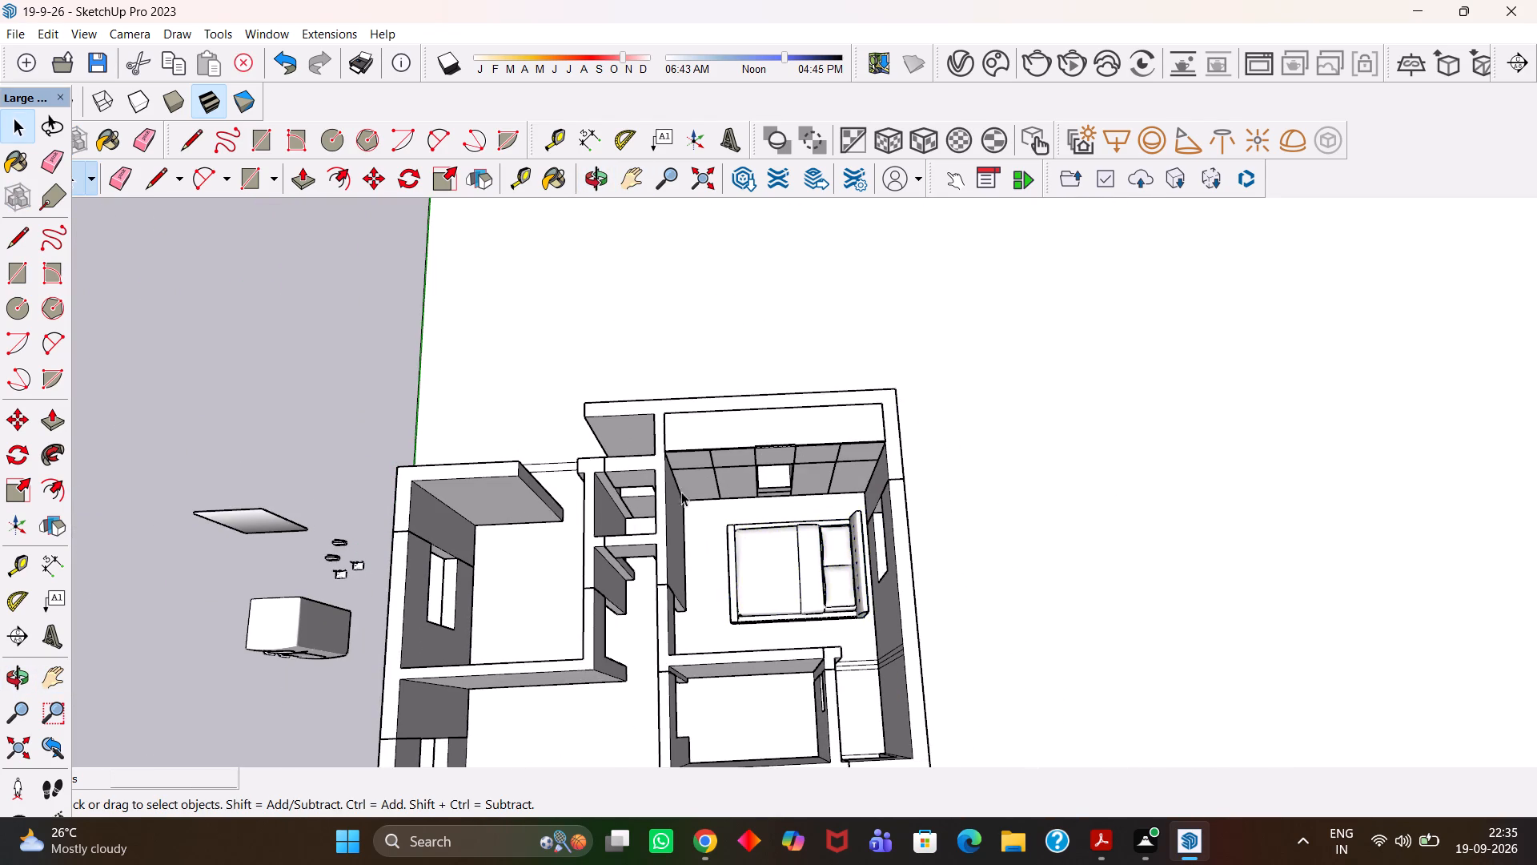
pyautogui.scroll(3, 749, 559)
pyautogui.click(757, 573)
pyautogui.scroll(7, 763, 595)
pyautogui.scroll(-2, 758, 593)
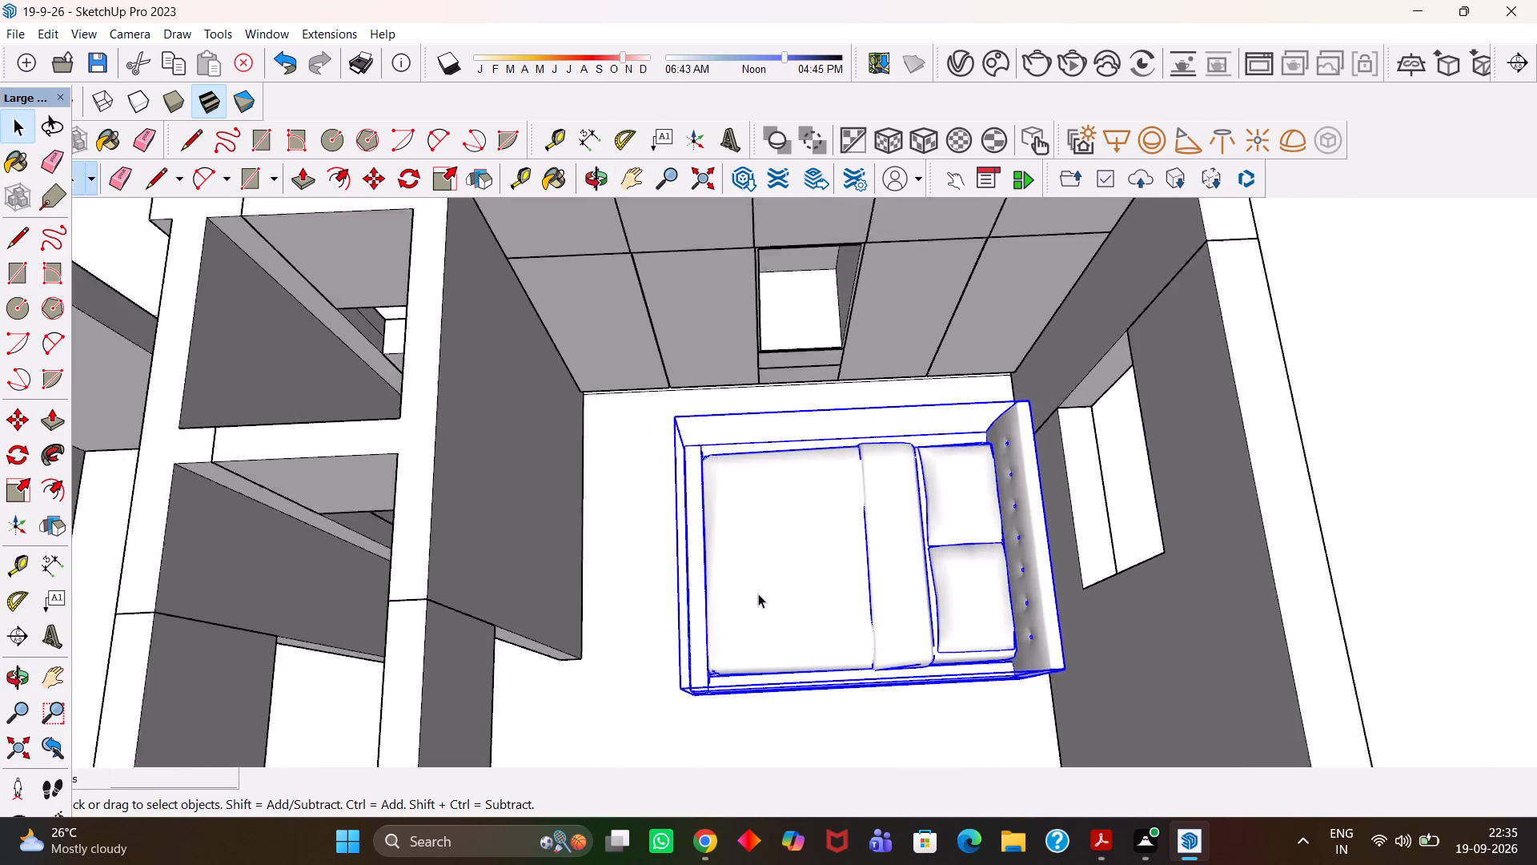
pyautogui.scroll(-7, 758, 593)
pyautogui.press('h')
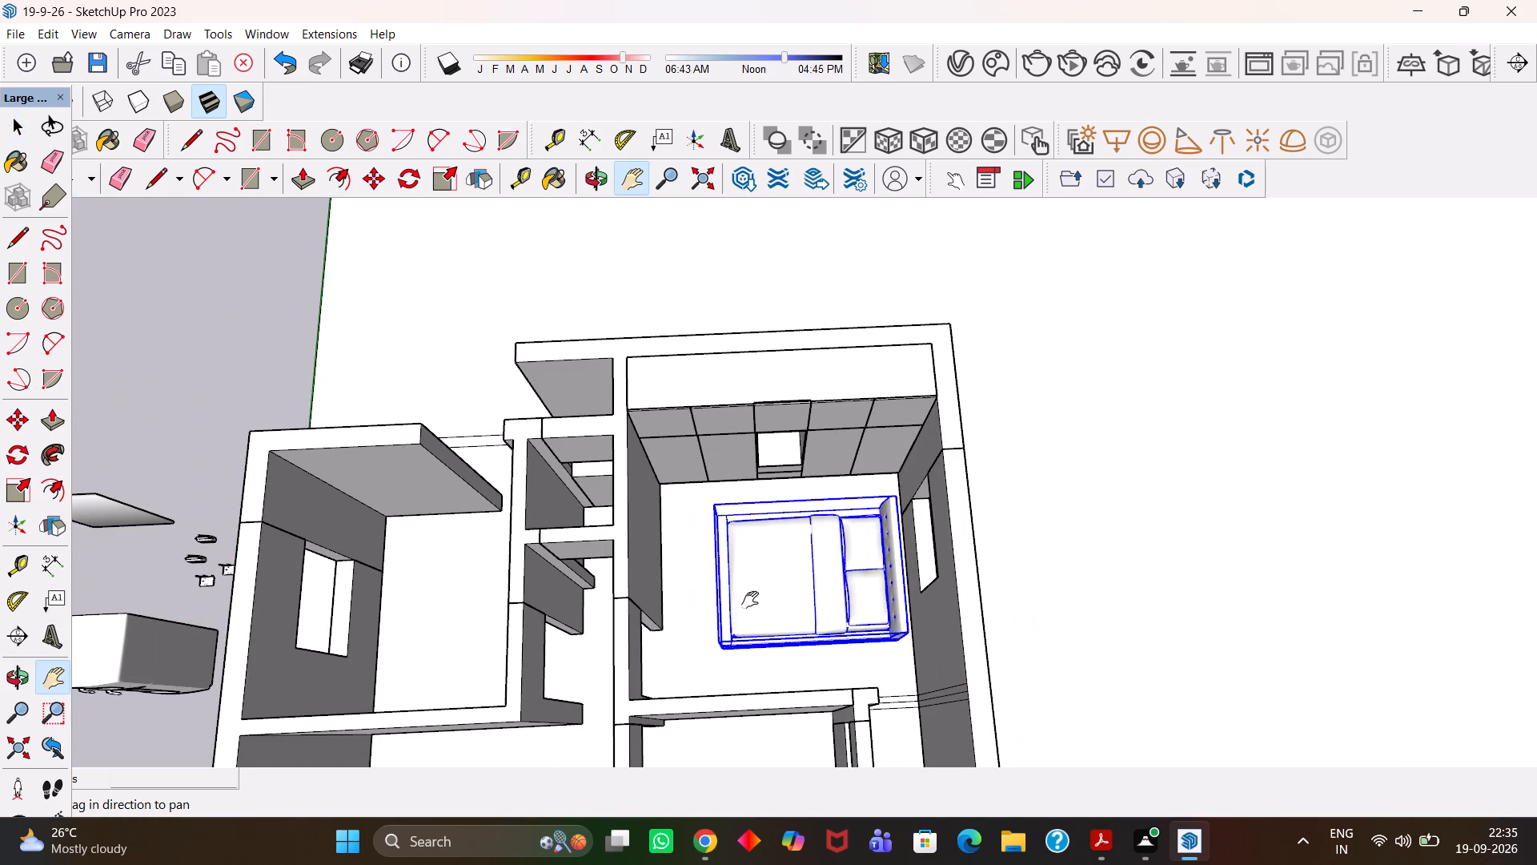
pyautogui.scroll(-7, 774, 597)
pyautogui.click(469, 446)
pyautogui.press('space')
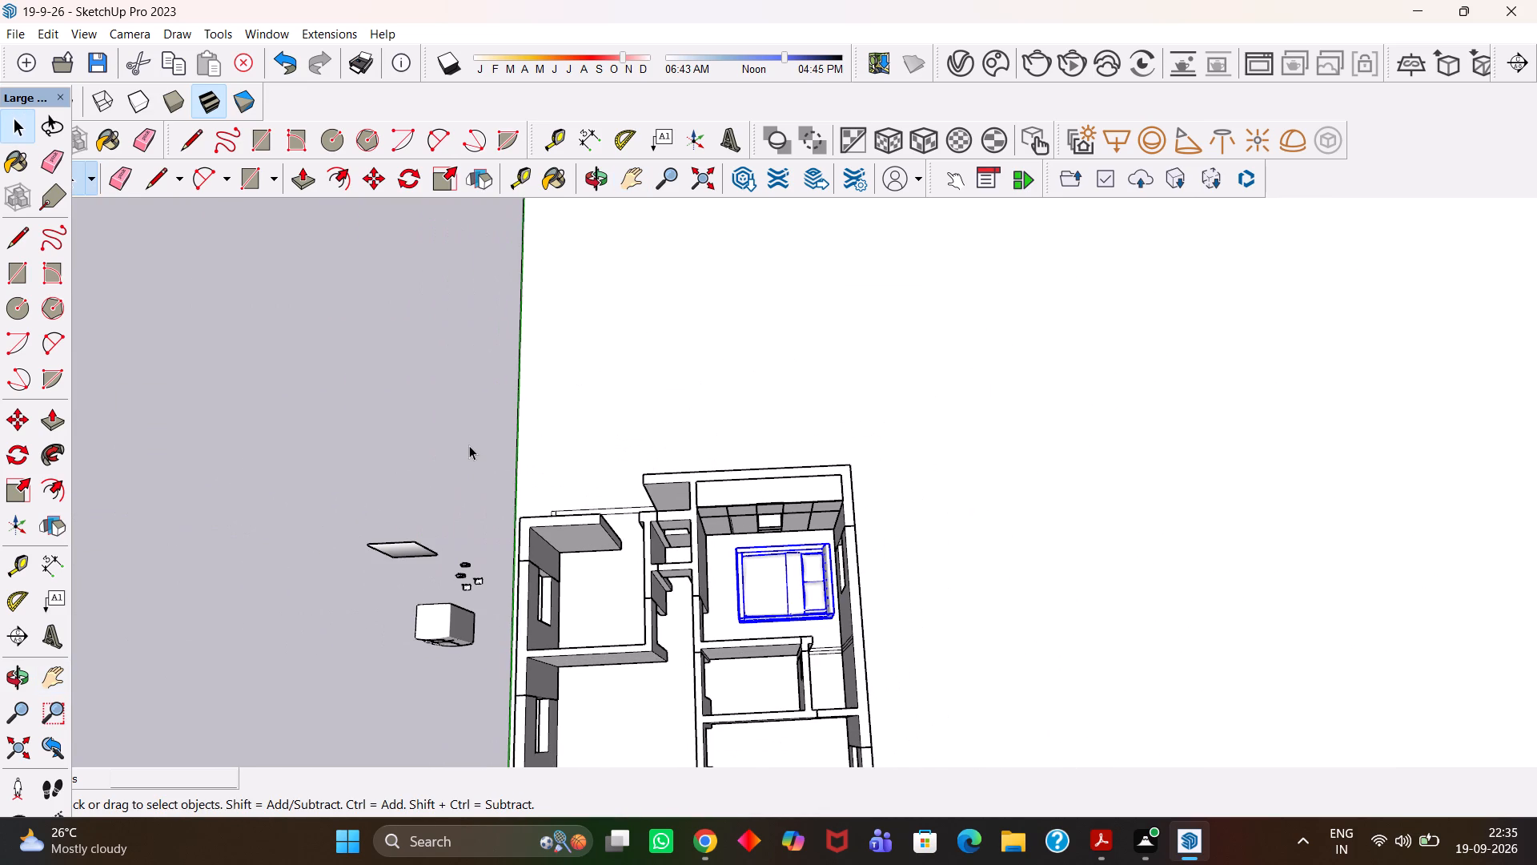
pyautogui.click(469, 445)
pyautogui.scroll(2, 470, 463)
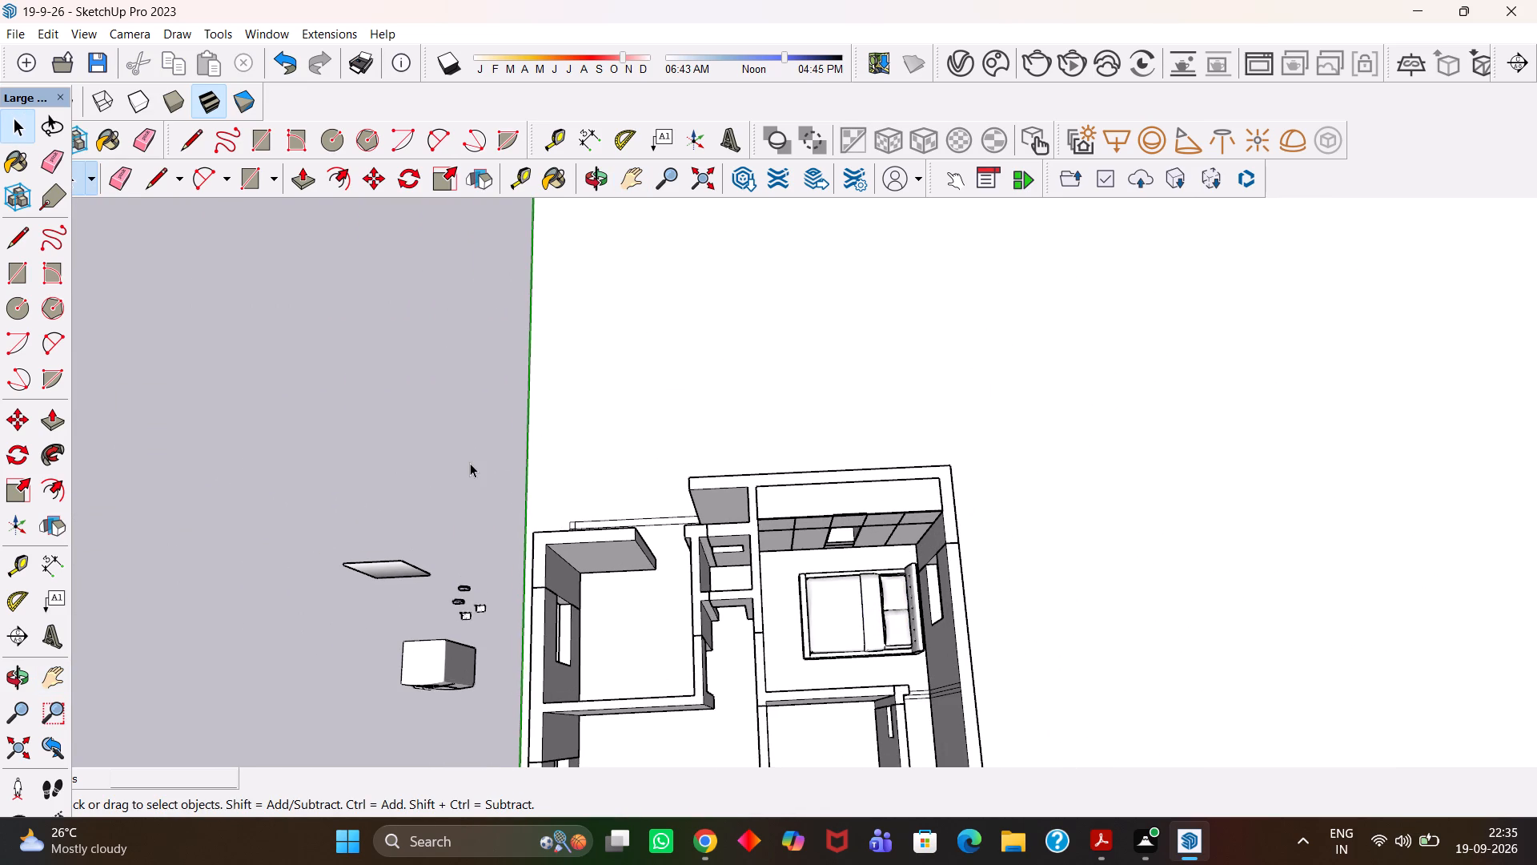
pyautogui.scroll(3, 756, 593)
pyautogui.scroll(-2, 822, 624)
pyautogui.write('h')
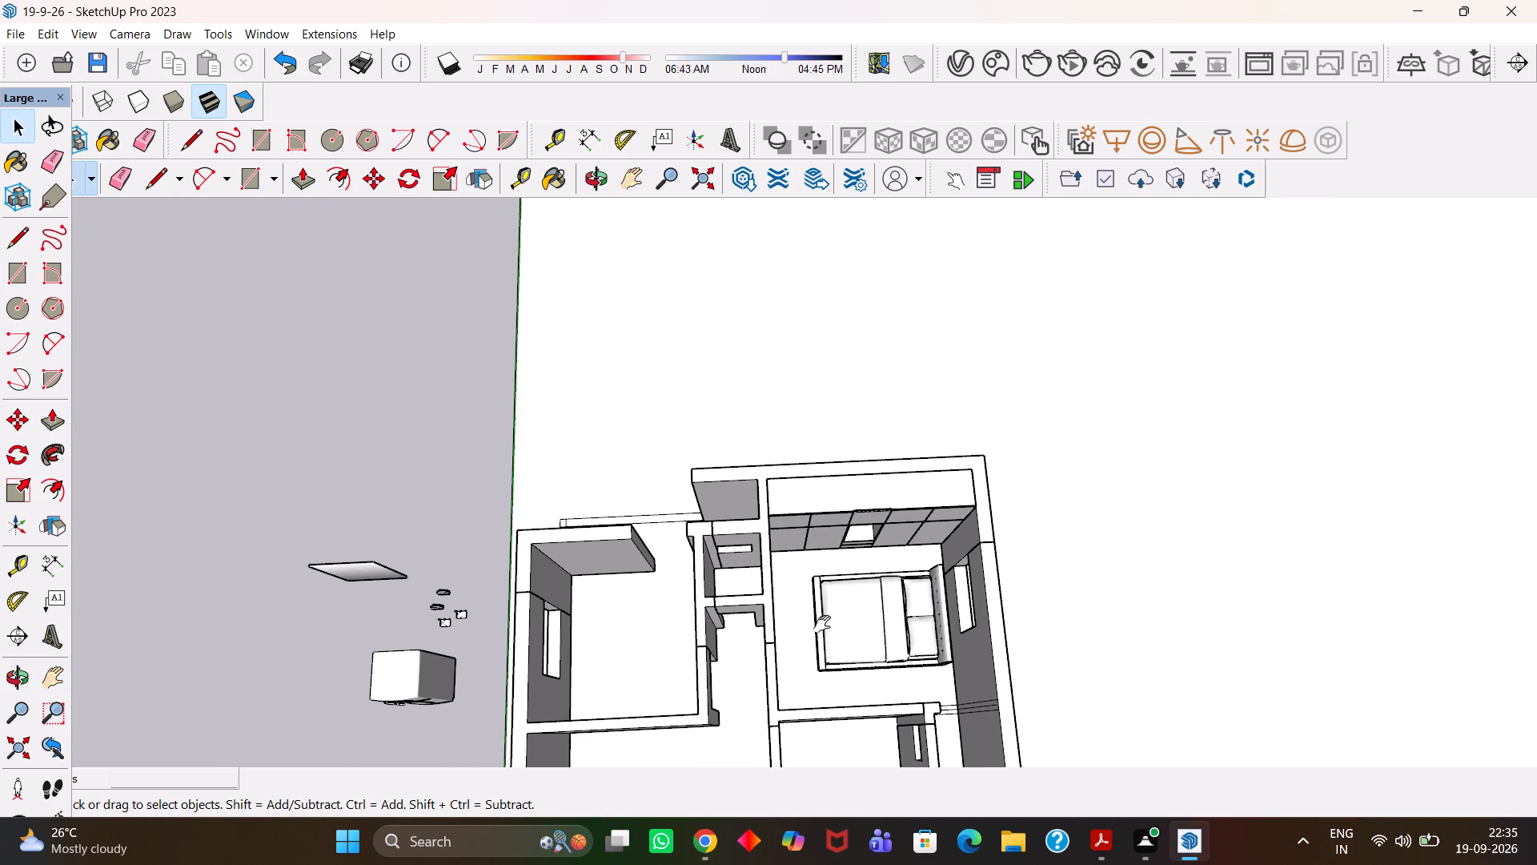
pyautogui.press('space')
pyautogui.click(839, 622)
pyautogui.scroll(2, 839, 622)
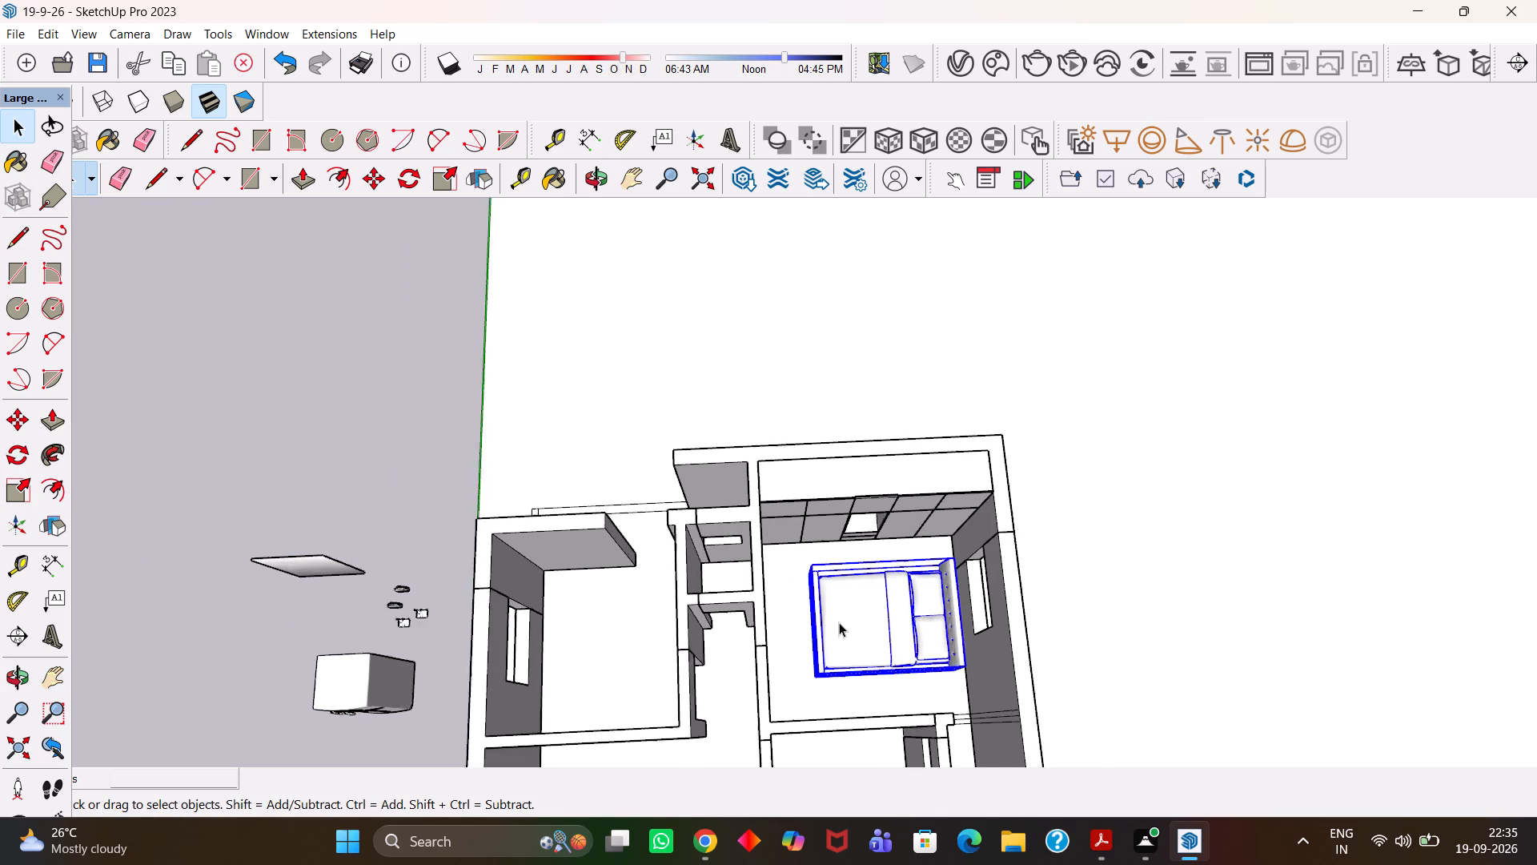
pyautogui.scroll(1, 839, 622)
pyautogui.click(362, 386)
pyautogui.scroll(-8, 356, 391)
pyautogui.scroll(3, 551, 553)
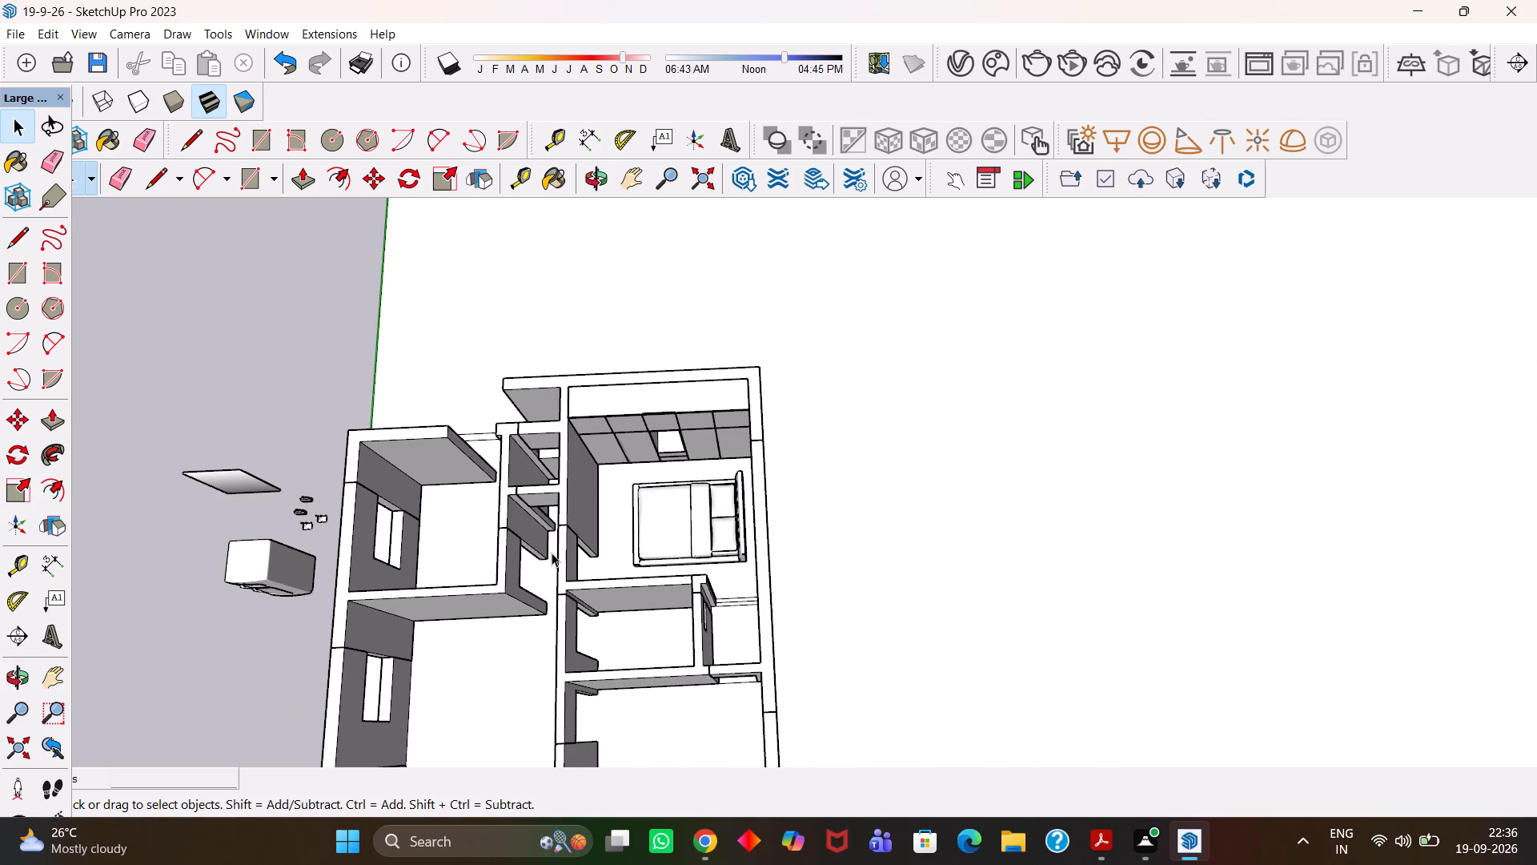
# Examine the bed's clearances to the panelled wall, side walls and neighbouring rooms from several angles.
pyautogui.press('h')
pyautogui.press('Return')
pyautogui.scroll(-4, 539, 531)
pyautogui.moveTo(532, 530); pyautogui.dragTo(627, 530)
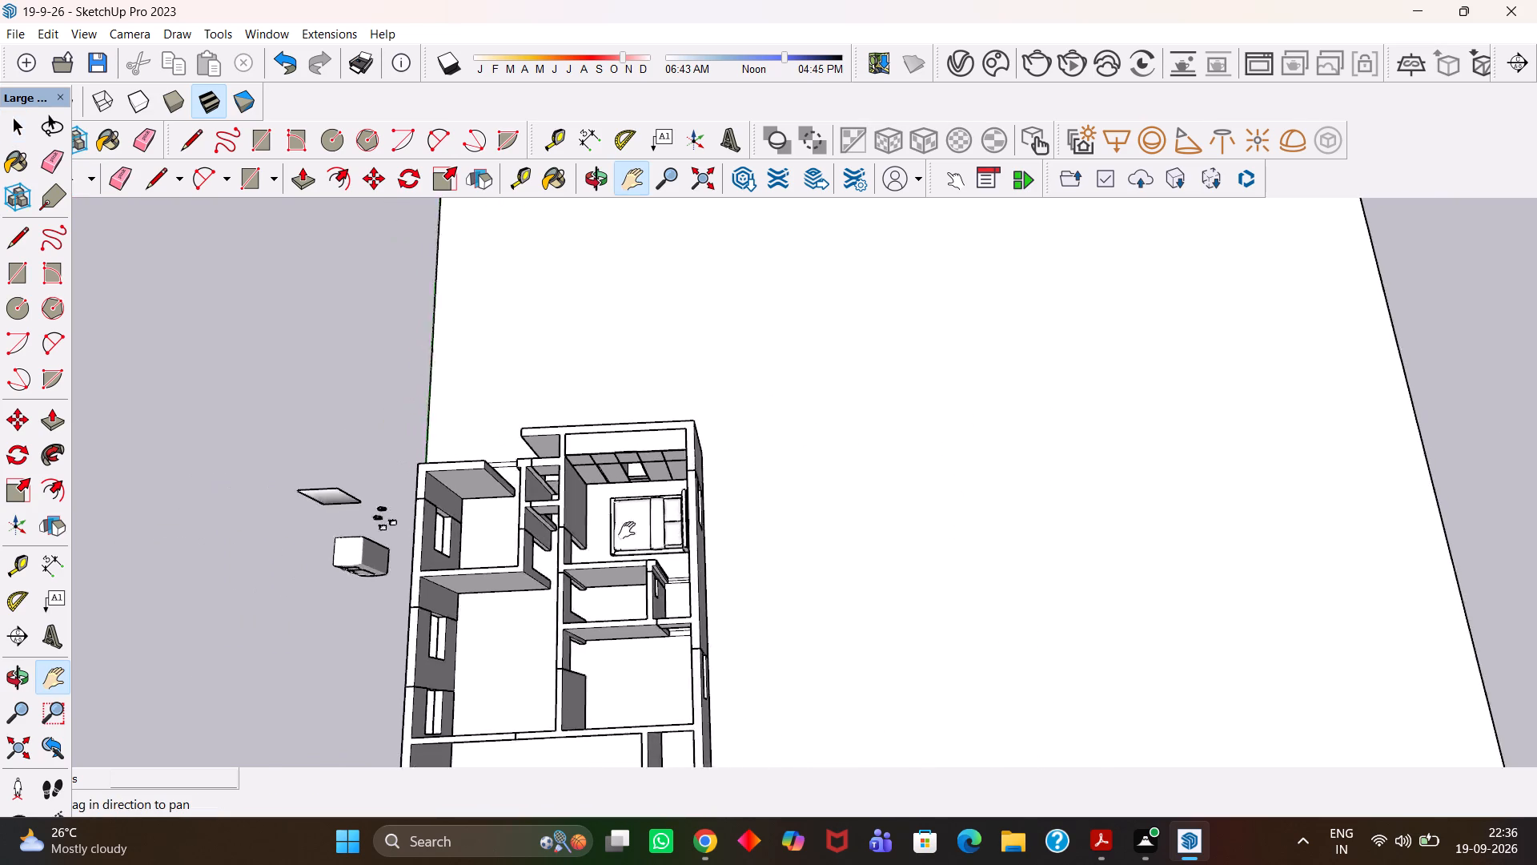
pyautogui.moveTo(627, 530); pyautogui.dragTo(683, 530)
pyautogui.scroll(5, 696, 541)
pyautogui.scroll(-4, 697, 548)
pyautogui.moveTo(720, 569); pyautogui.dragTo(704, 509, button='middle')
pyautogui.scroll(4, 704, 509)
pyautogui.moveTo(714, 513); pyautogui.dragTo(779, 570, button='middle')
pyautogui.scroll(3, 779, 570)
pyautogui.moveTo(834, 558); pyautogui.dragTo(775, 588)
pyautogui.moveTo(775, 588); pyautogui.dragTo(745, 563, button='middle')
pyautogui.scroll(1, 745, 563)
pyautogui.press('space')
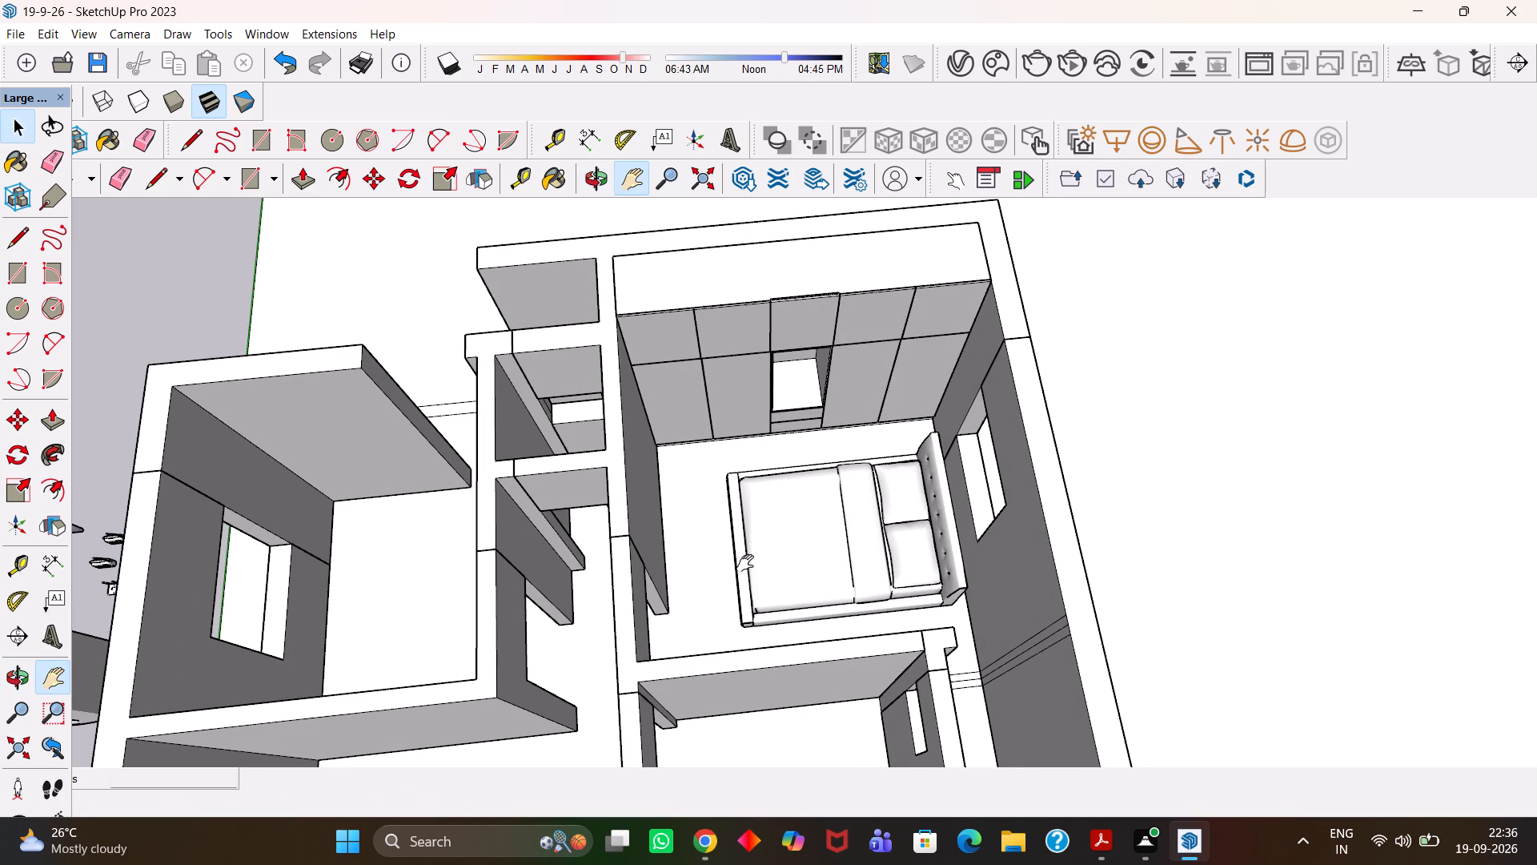
# Examine the bed's placement beside the windowed side wall within the surrounding rooms, leaving nothing selected.
pyautogui.click(782, 565)
pyautogui.scroll(4, 782, 565)
pyautogui.scroll(-8, 782, 566)
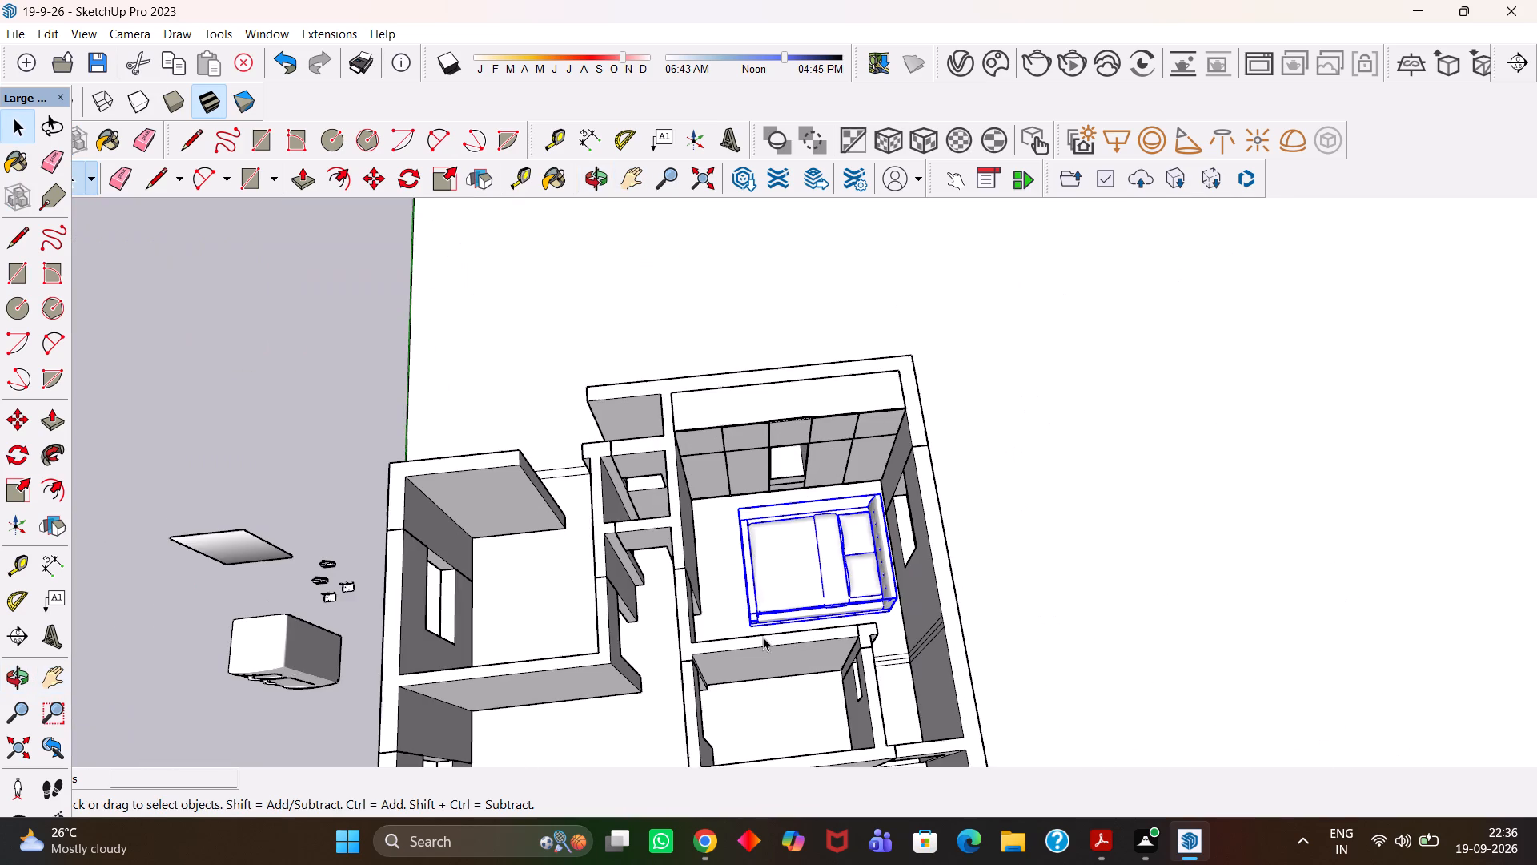
pyautogui.scroll(-1, 763, 637)
pyautogui.click(271, 392)
pyautogui.scroll(3, 833, 604)
pyautogui.scroll(-2, 791, 579)
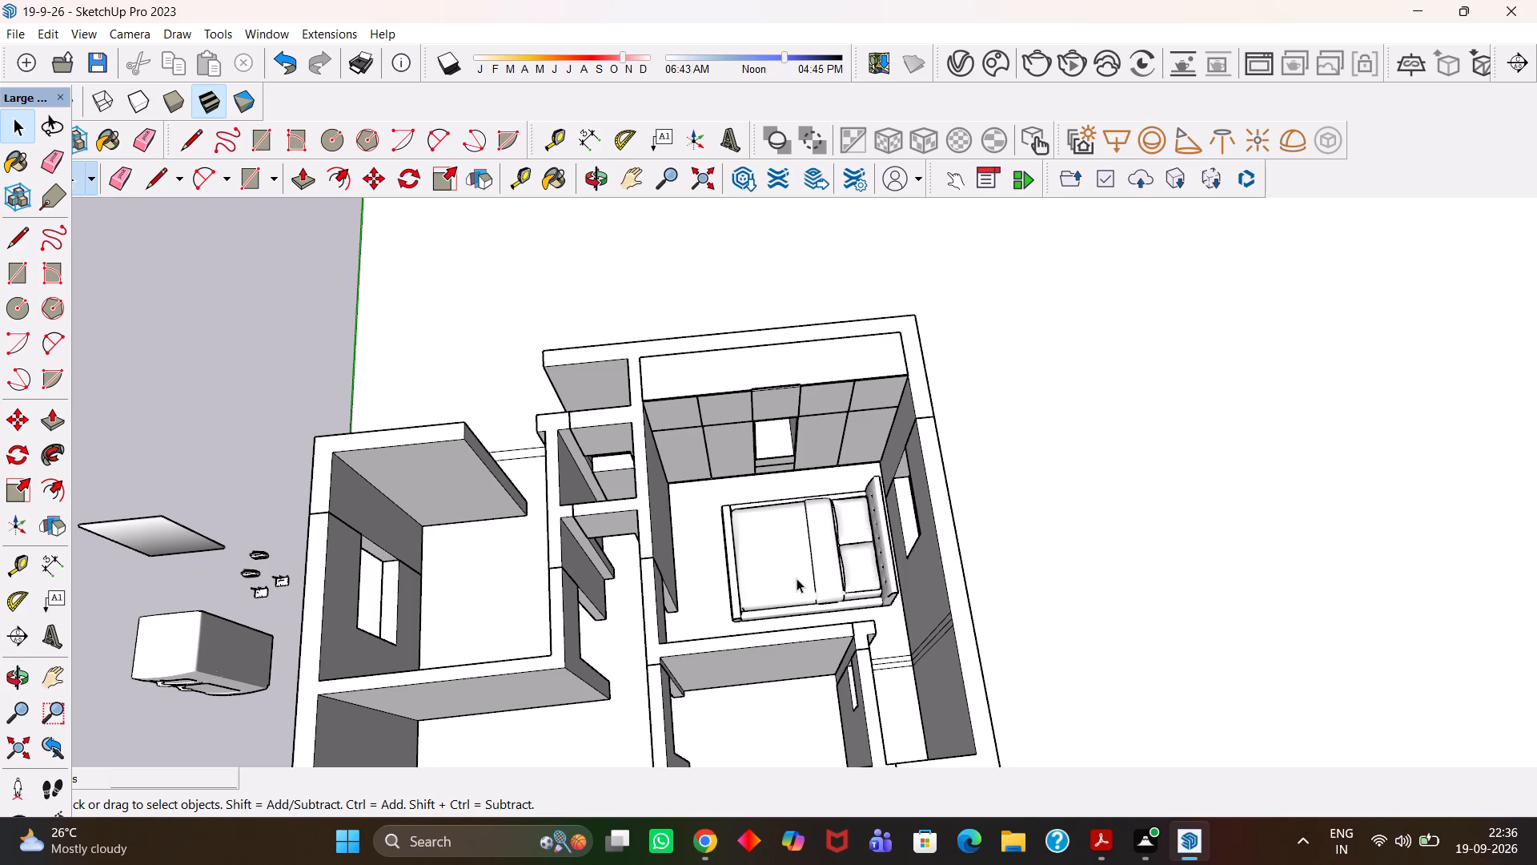
pyautogui.scroll(4, 758, 569)
pyautogui.scroll(-5, 758, 569)
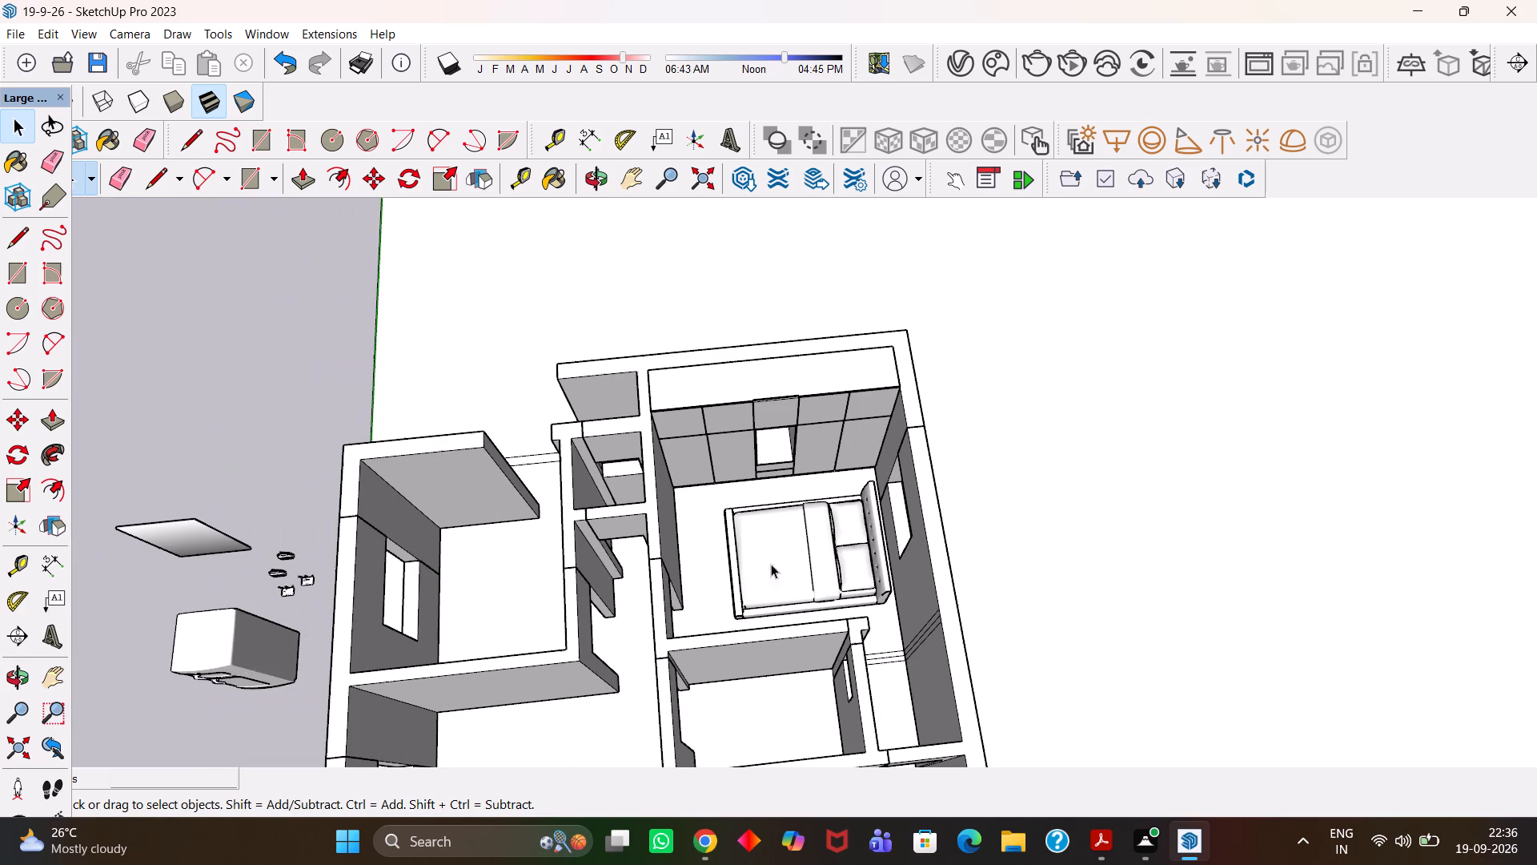
pyautogui.click(222, 369)
# Select the bed, examine it from above and from low angles through the room's doorway, and deselect it.
pyautogui.scroll(3, 644, 544)
pyautogui.click(801, 578)
pyautogui.scroll(4, 800, 593)
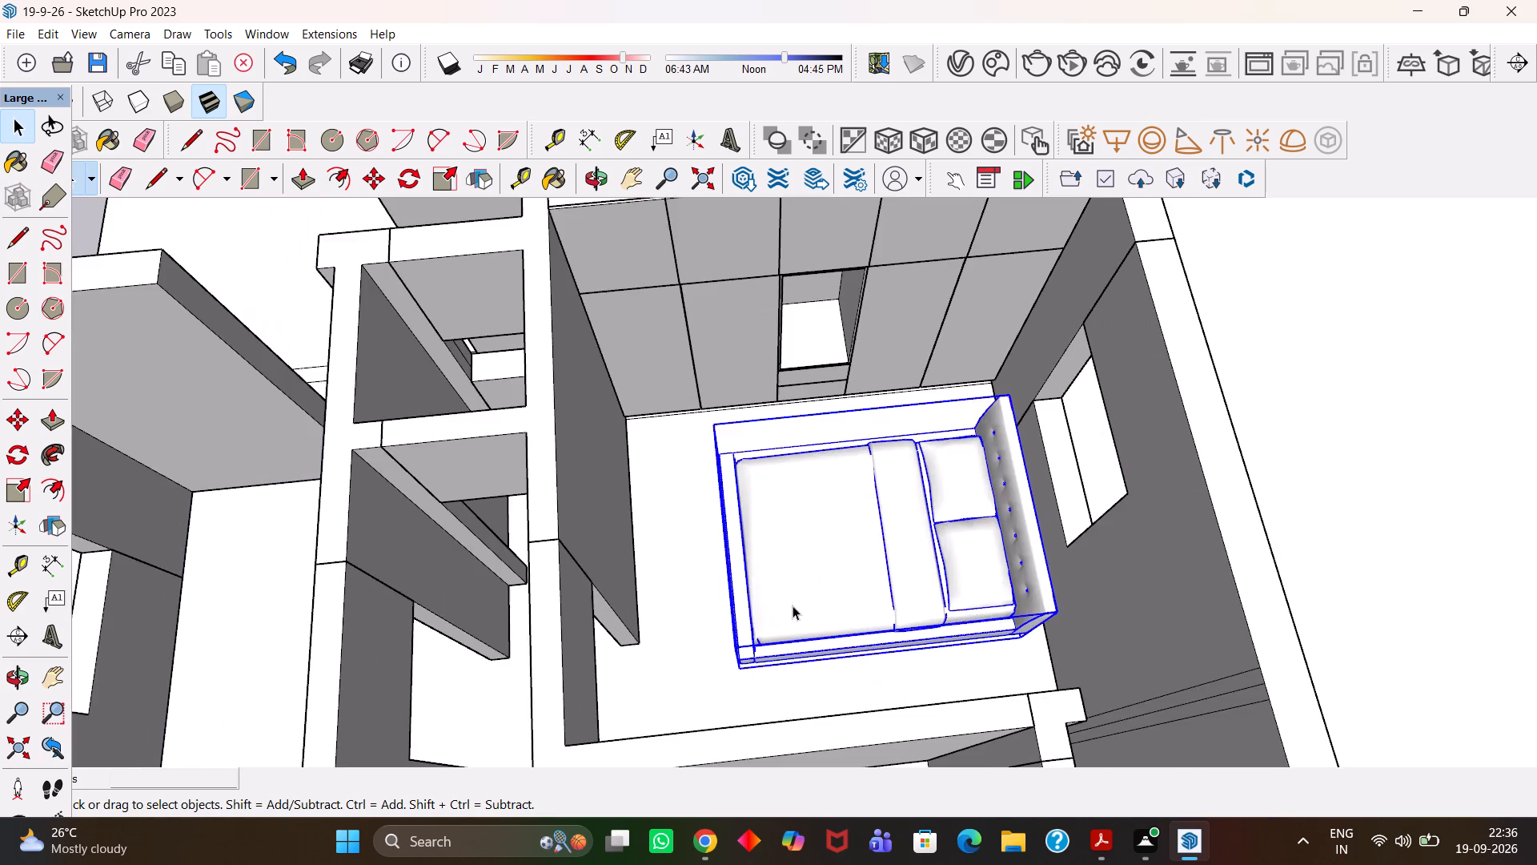
pyautogui.scroll(3, 793, 605)
pyautogui.moveTo(713, 654); pyautogui.dragTo(897, 610, button='middle')
pyautogui.scroll(4, 849, 608)
pyautogui.scroll(-11, 905, 610)
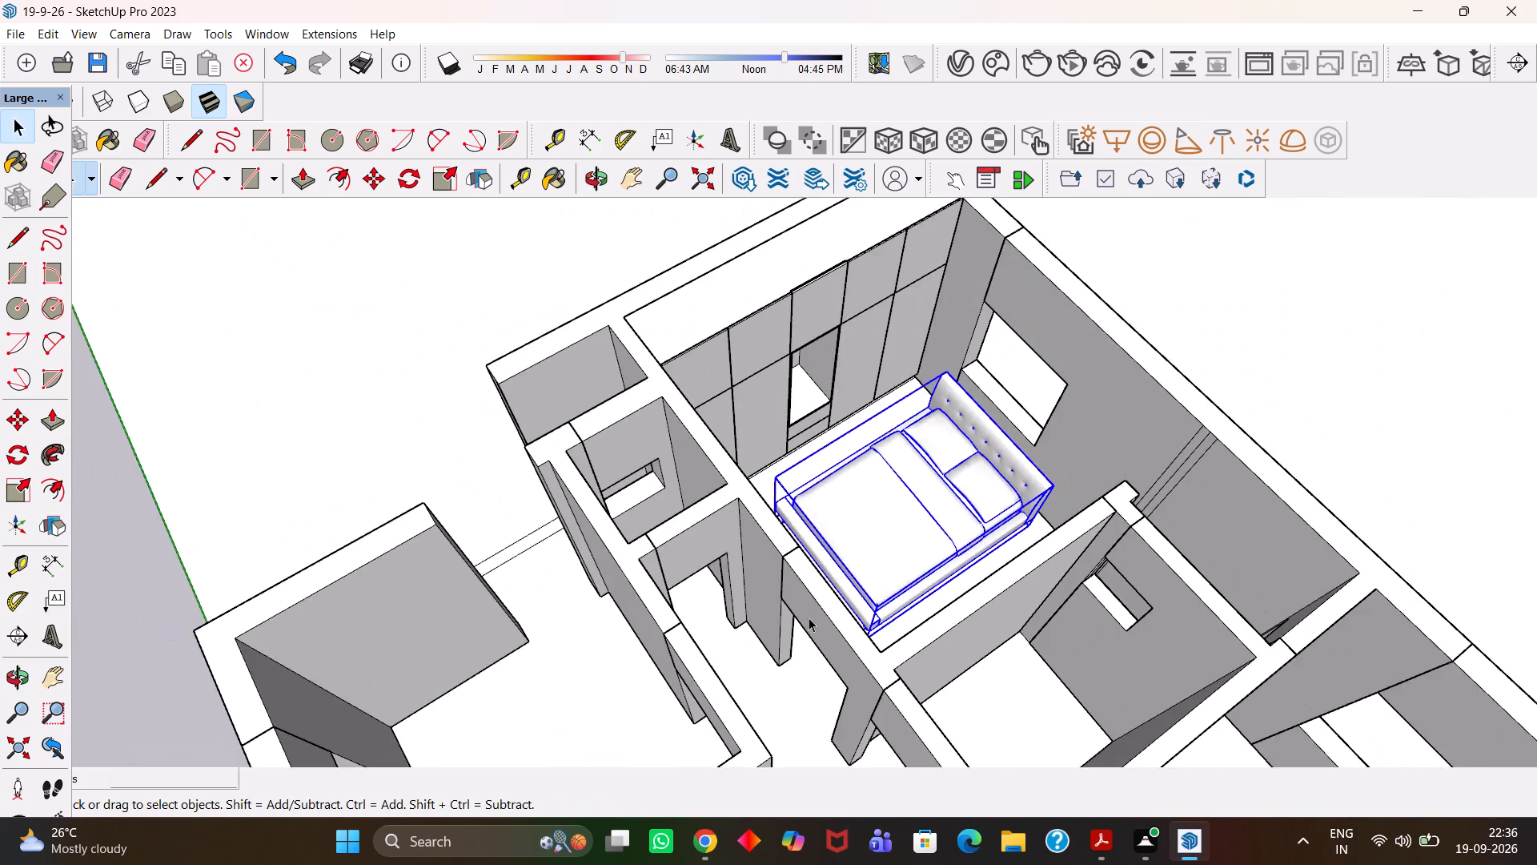
pyautogui.moveTo(803, 642); pyautogui.dragTo(857, 502, button='middle')
pyautogui.scroll(11, 857, 502)
pyautogui.moveTo(830, 644); pyautogui.dragTo(851, 639, button='middle')
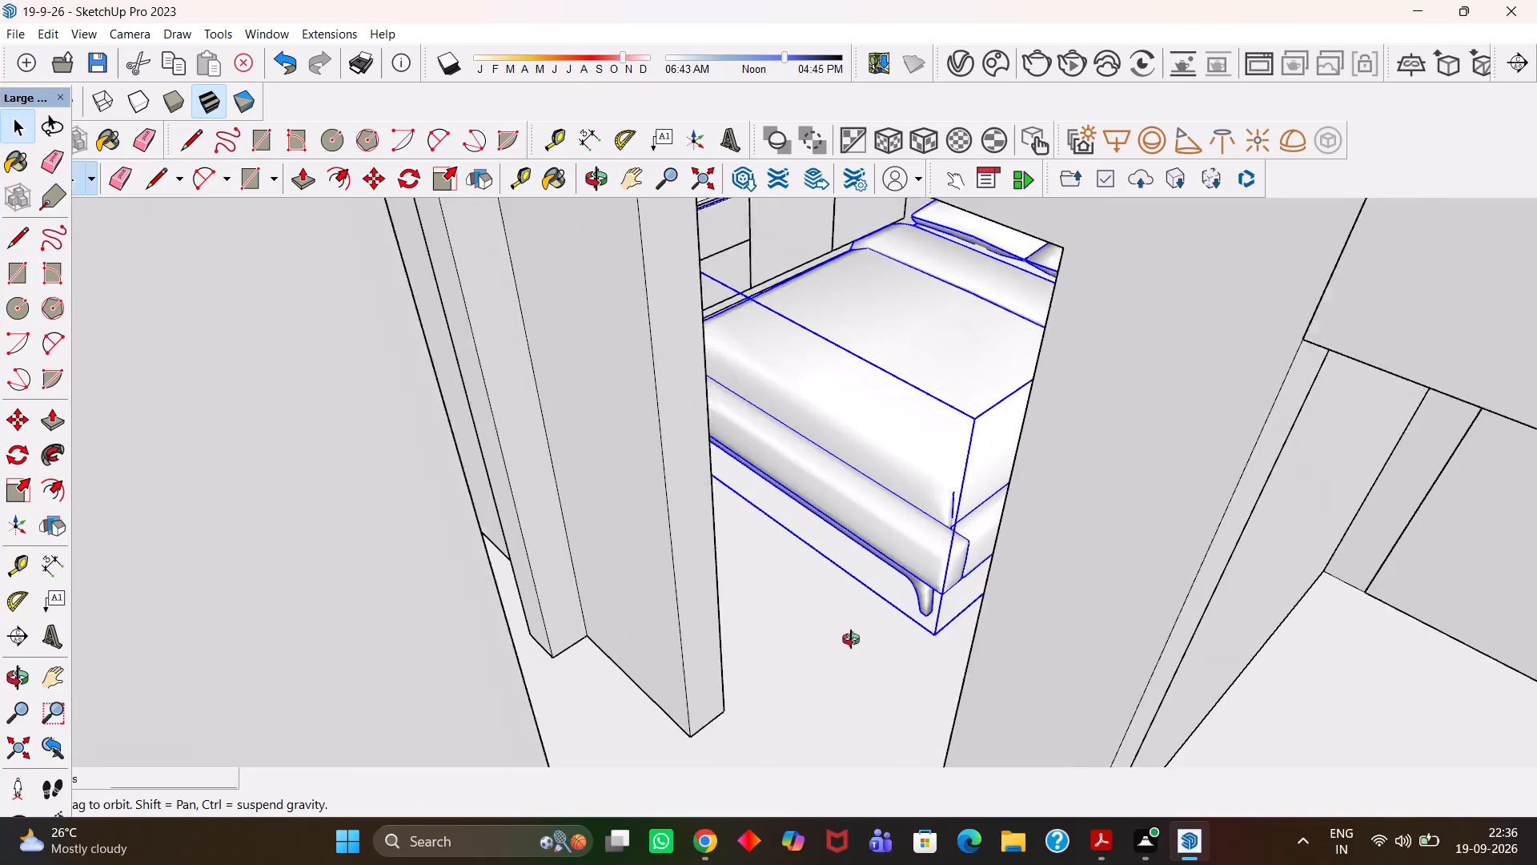
pyautogui.moveTo(851, 639); pyautogui.dragTo(734, 697, button='middle')
pyautogui.scroll(-17, 732, 699)
pyautogui.moveTo(895, 461); pyautogui.dragTo(788, 559, button='middle')
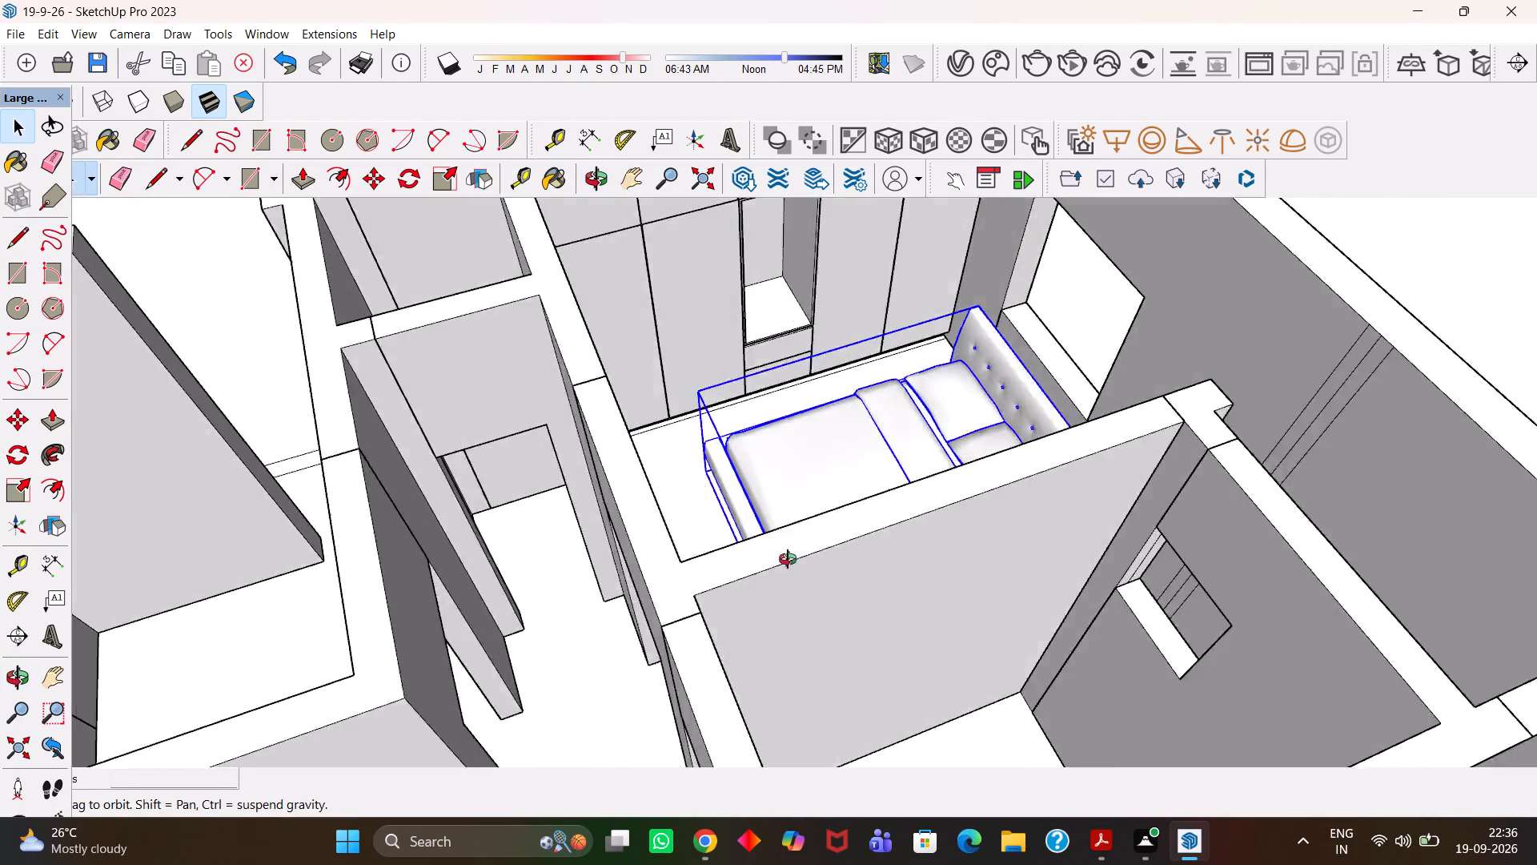
pyautogui.moveTo(788, 559); pyautogui.dragTo(773, 569, button='middle')
pyautogui.scroll(-11, 773, 569)
pyautogui.scroll(2, 757, 553)
pyautogui.middleClick(735, 569)
pyautogui.press('space')
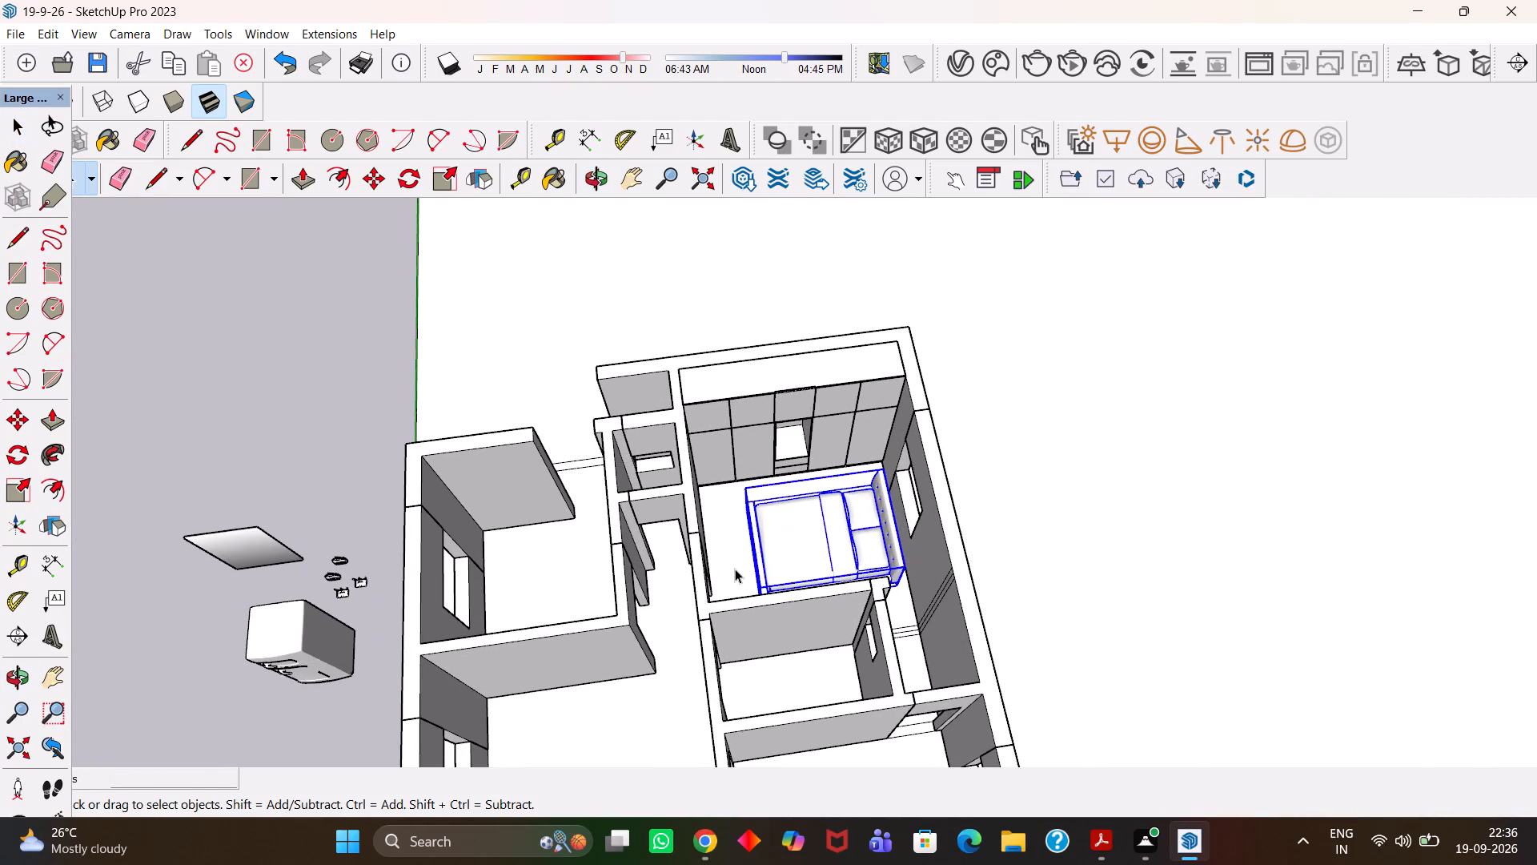
pyautogui.click(311, 391)
# Examine the free floor space around the bed in the panelled-wall room from above.
pyautogui.scroll(4, 632, 529)
pyautogui.moveTo(710, 549); pyautogui.dragTo(658, 596, button='middle')
pyautogui.scroll(1, 581, 603)
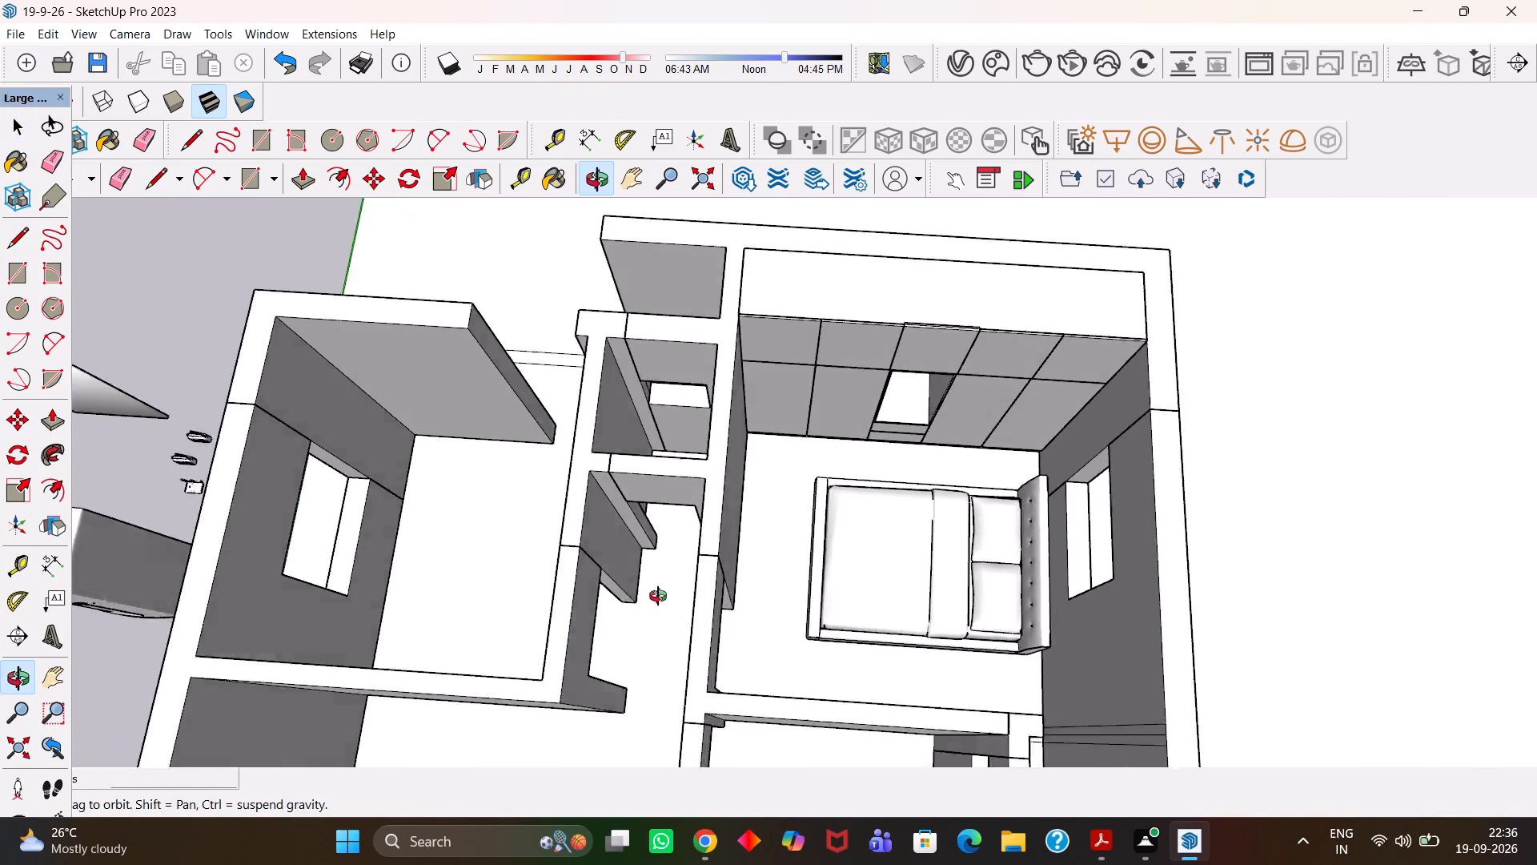
pyautogui.scroll(1, 658, 596)
pyautogui.moveTo(658, 596); pyautogui.dragTo(663, 595, button='middle')
pyautogui.scroll(3, 748, 591)
pyautogui.scroll(-5, 749, 590)
pyautogui.moveTo(760, 565); pyautogui.dragTo(782, 565, button='middle')
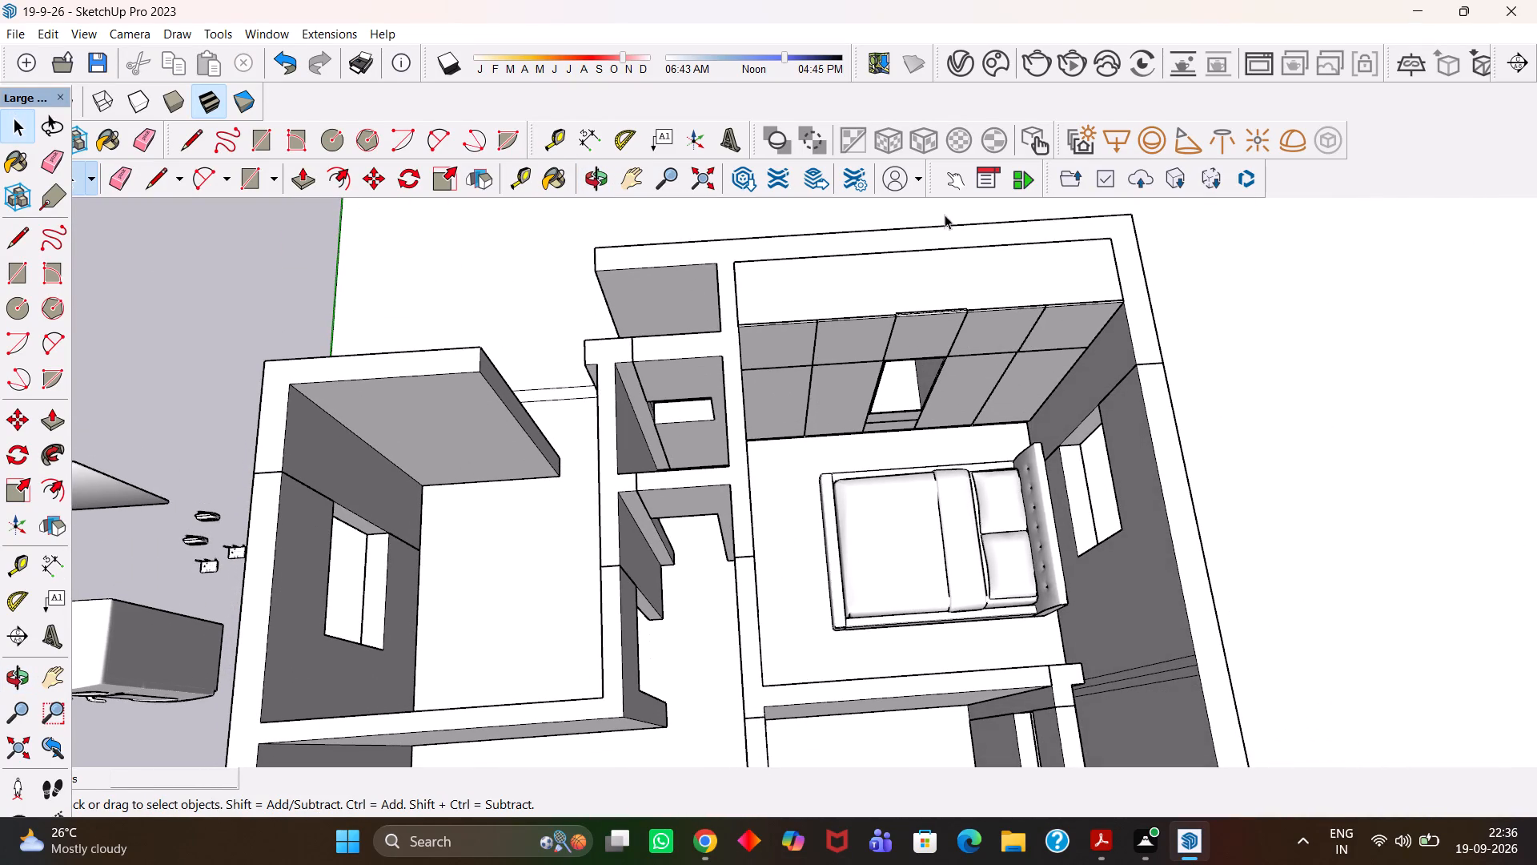
# Browse the bed models in the Chaos Cosmos asset library for alternatives, and minimize the library.
pyautogui.click(999, 66)
pyautogui.scroll(-3, 439, 227)
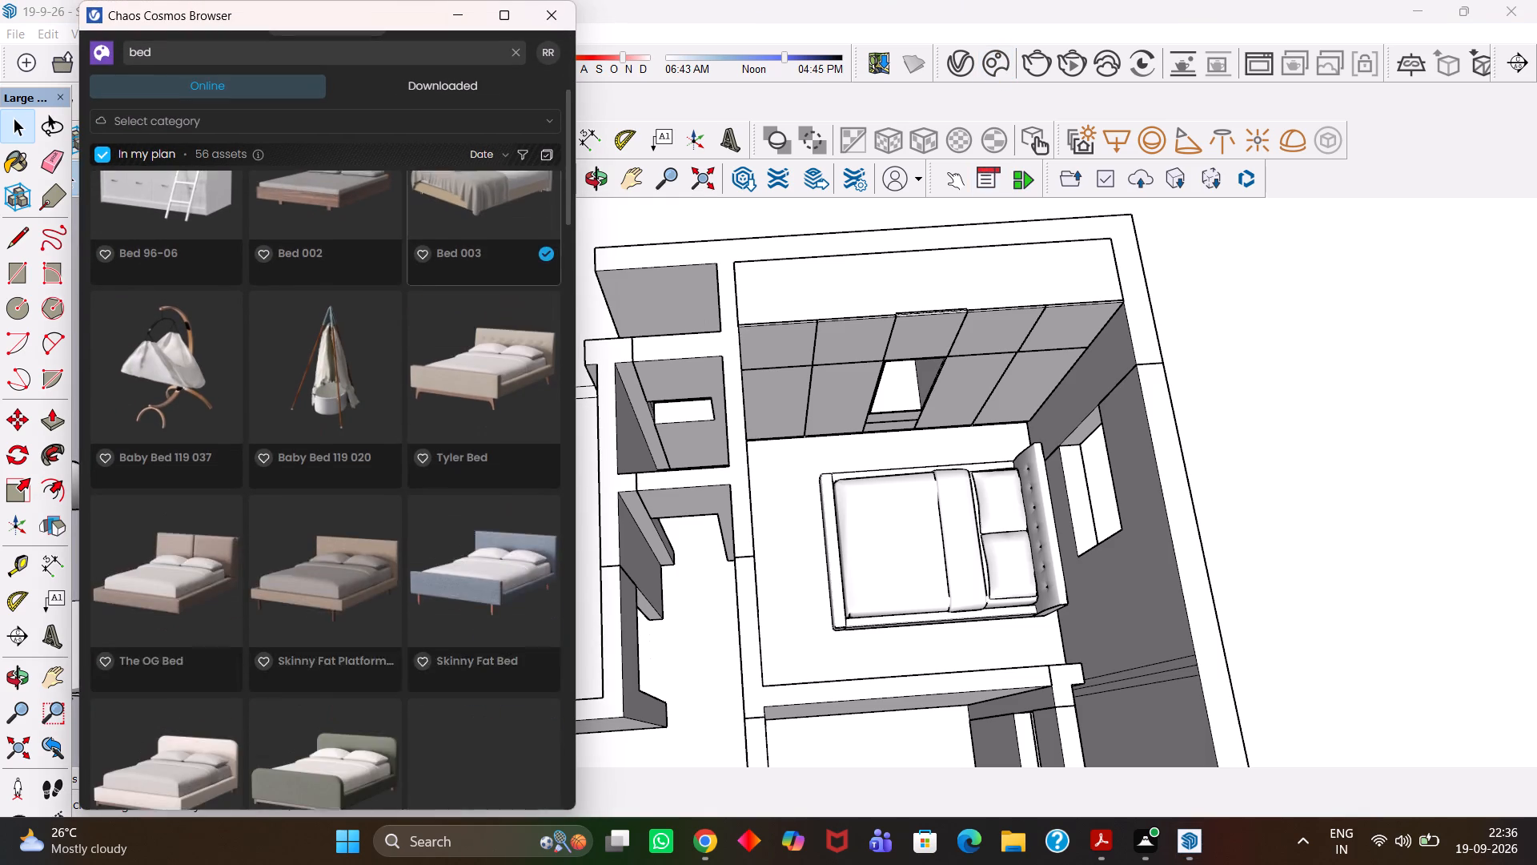
pyautogui.scroll(-11, 421, 242)
pyautogui.scroll(4, 407, 268)
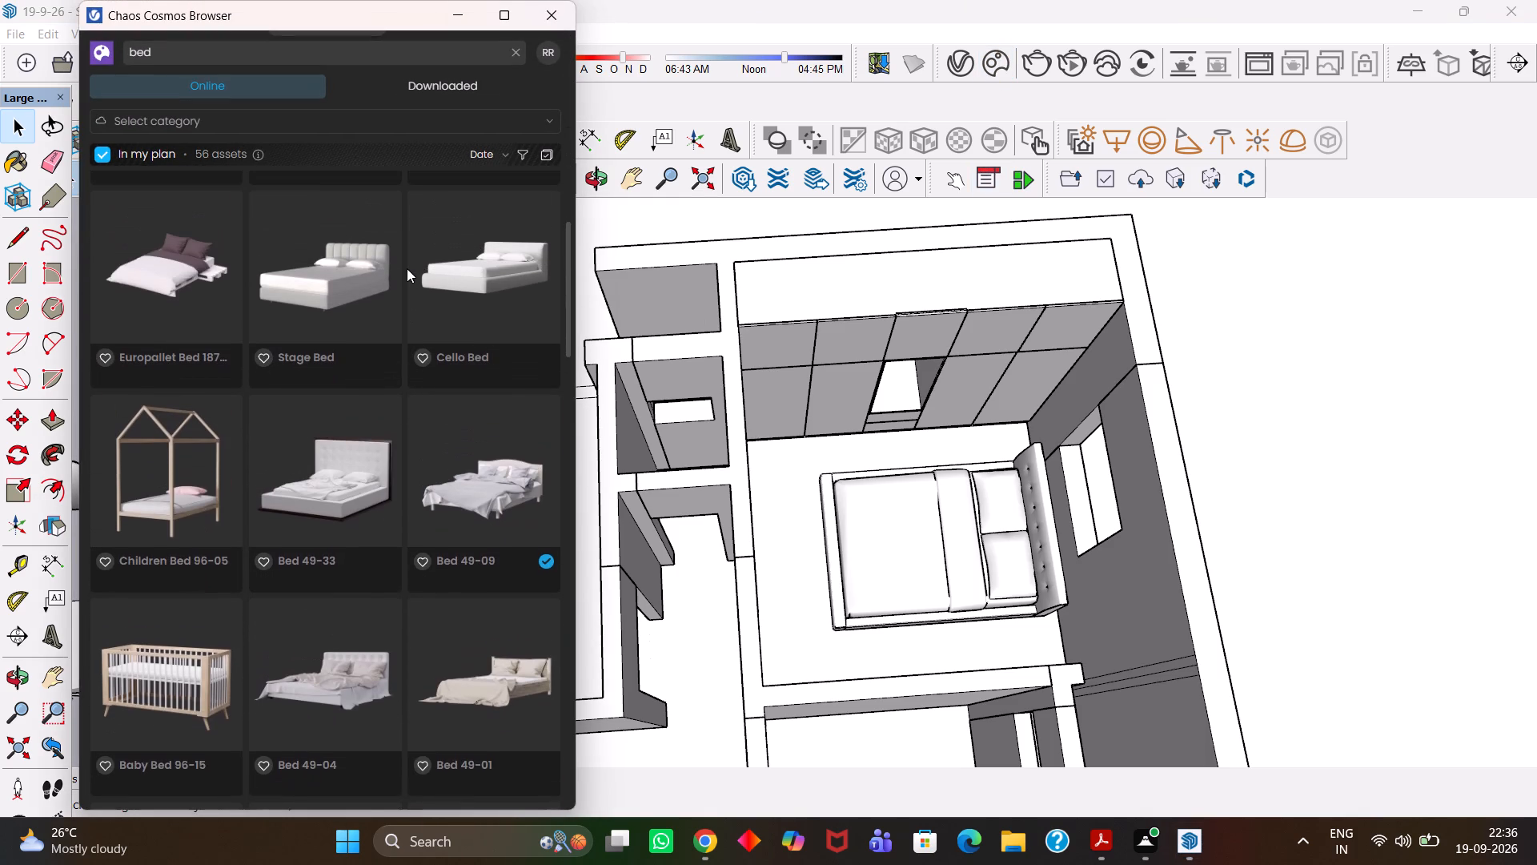
pyautogui.scroll(-3, 407, 268)
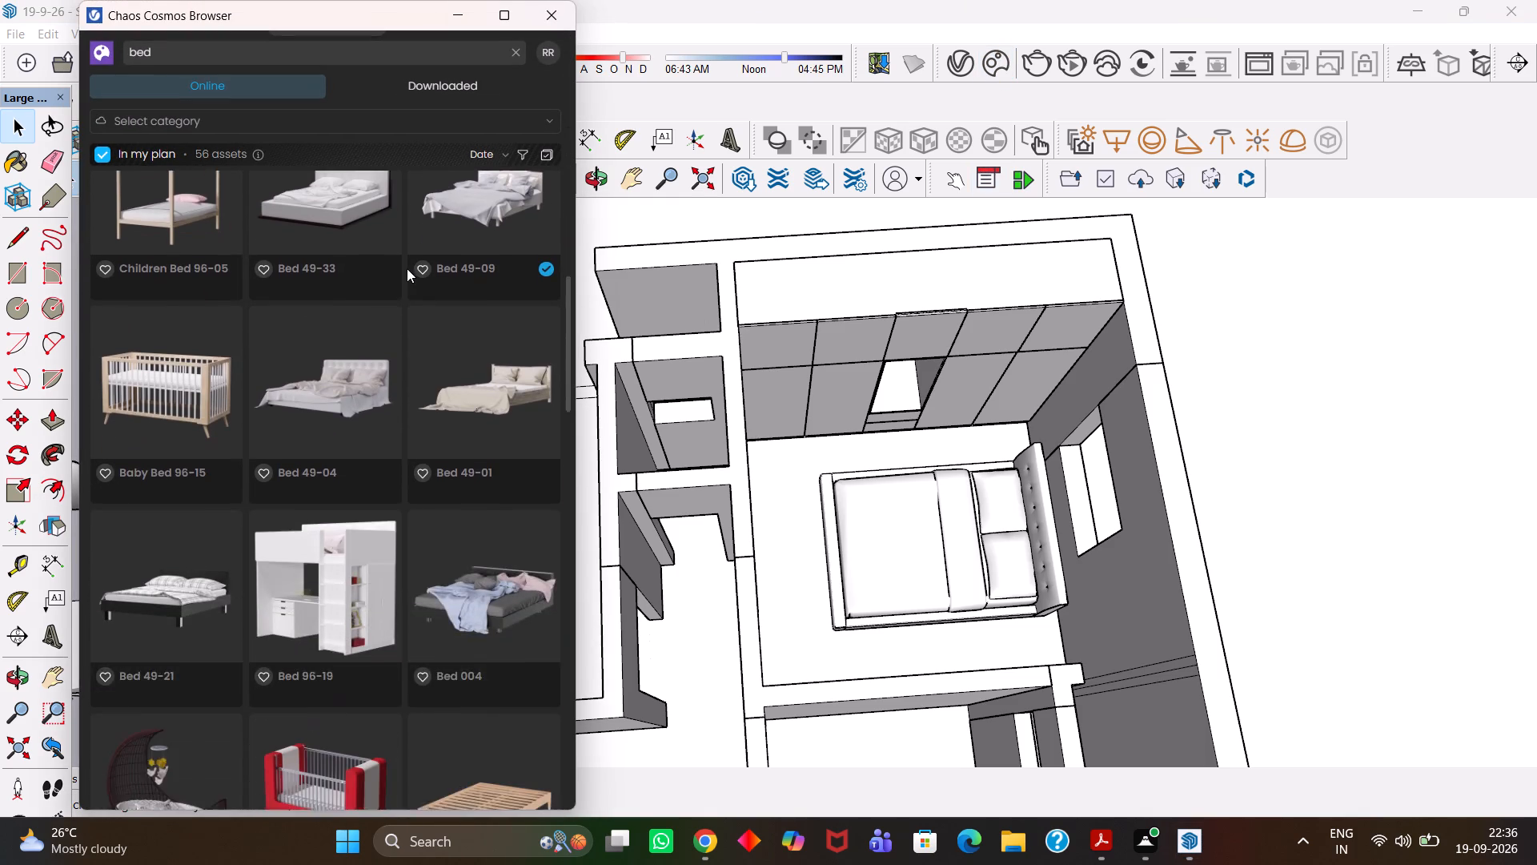
pyautogui.scroll(-4, 407, 268)
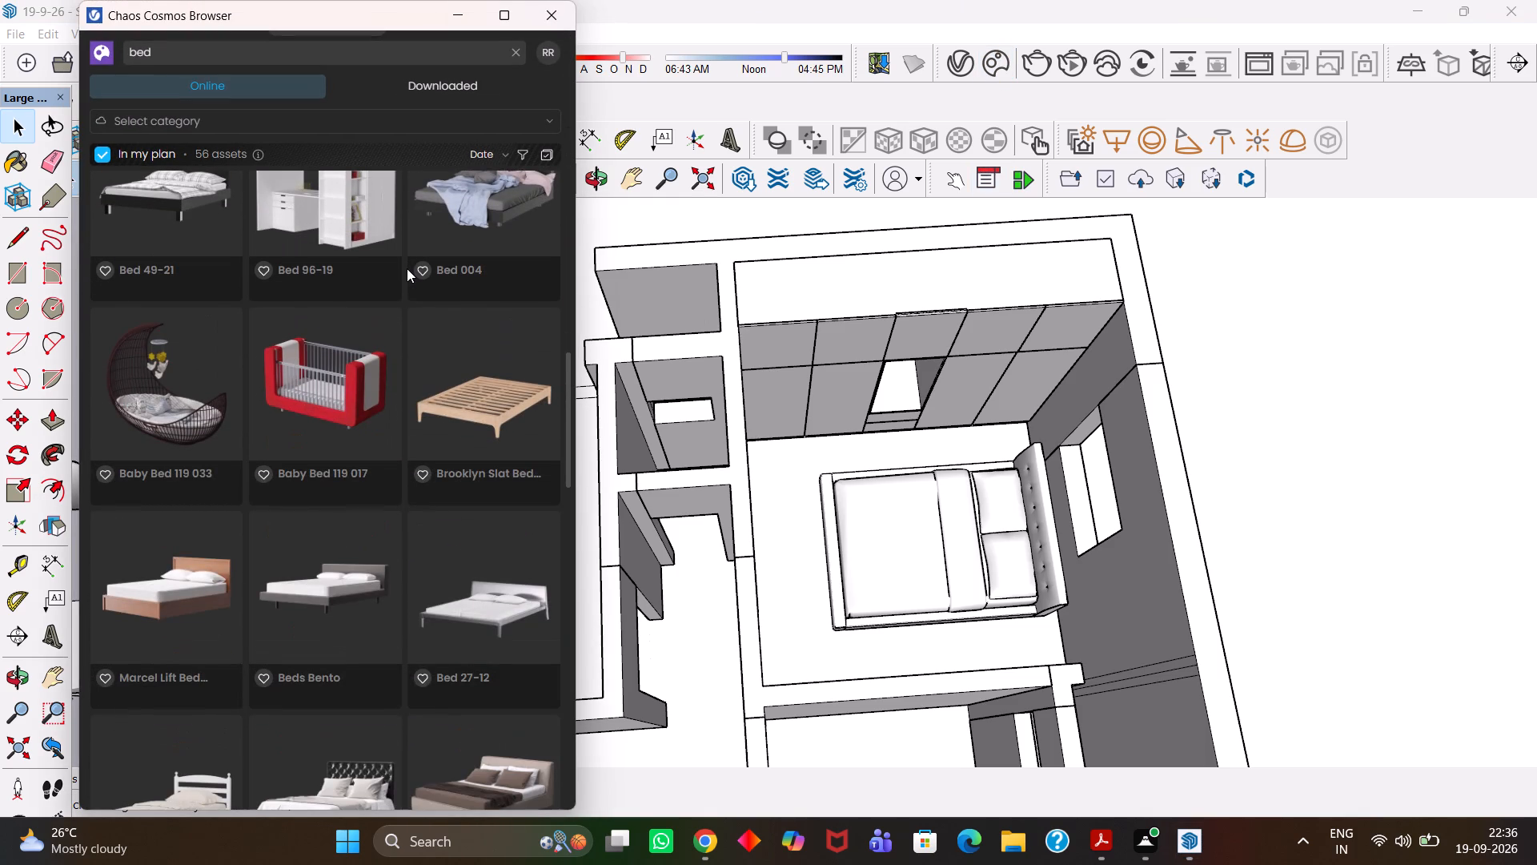
pyautogui.scroll(-10, 407, 268)
pyautogui.scroll(8, 395, 282)
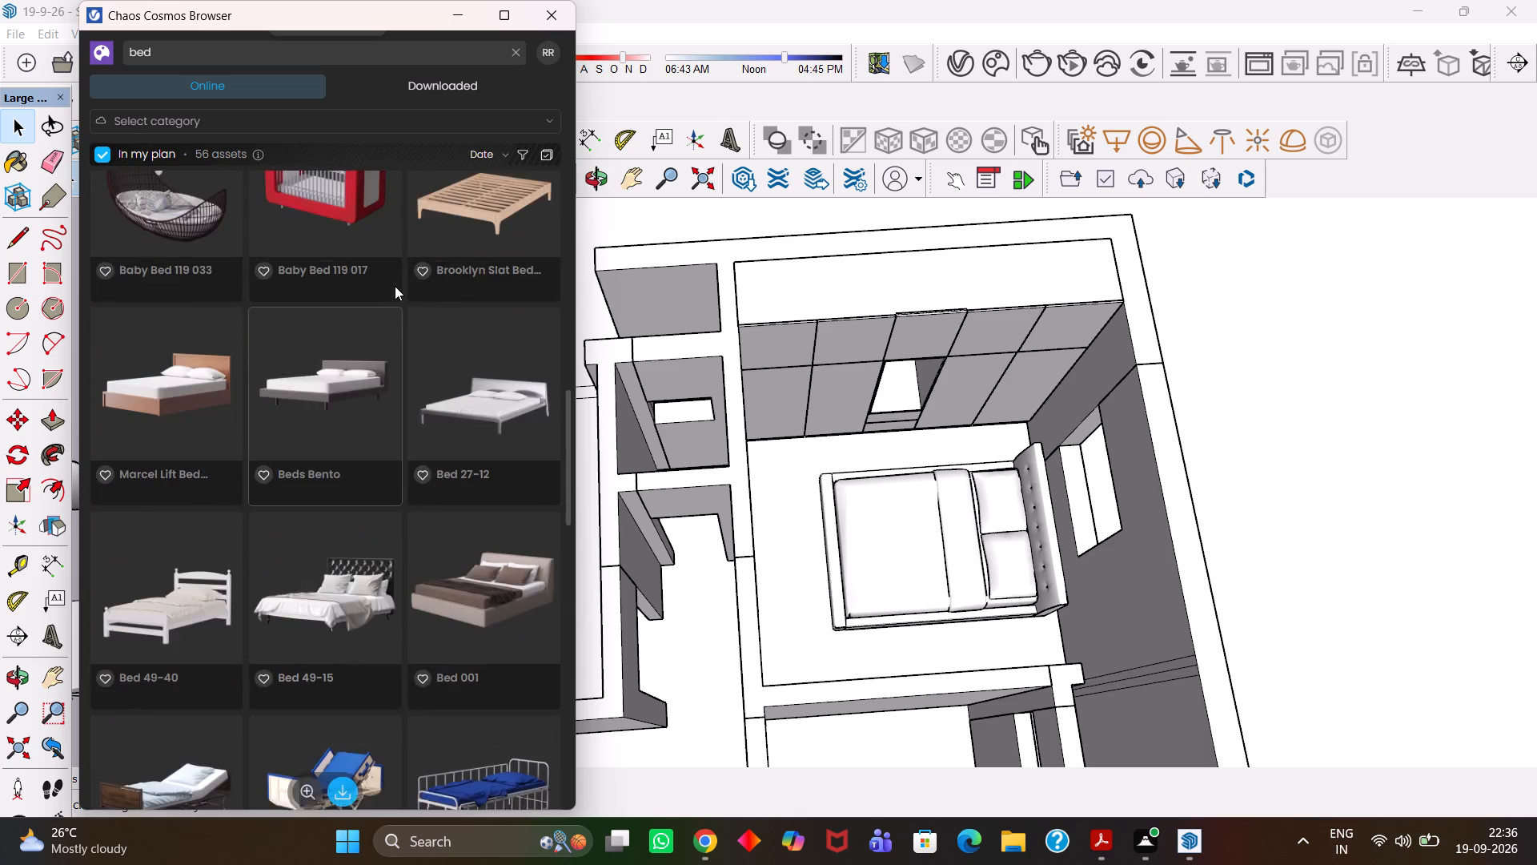
pyautogui.scroll(18, 395, 286)
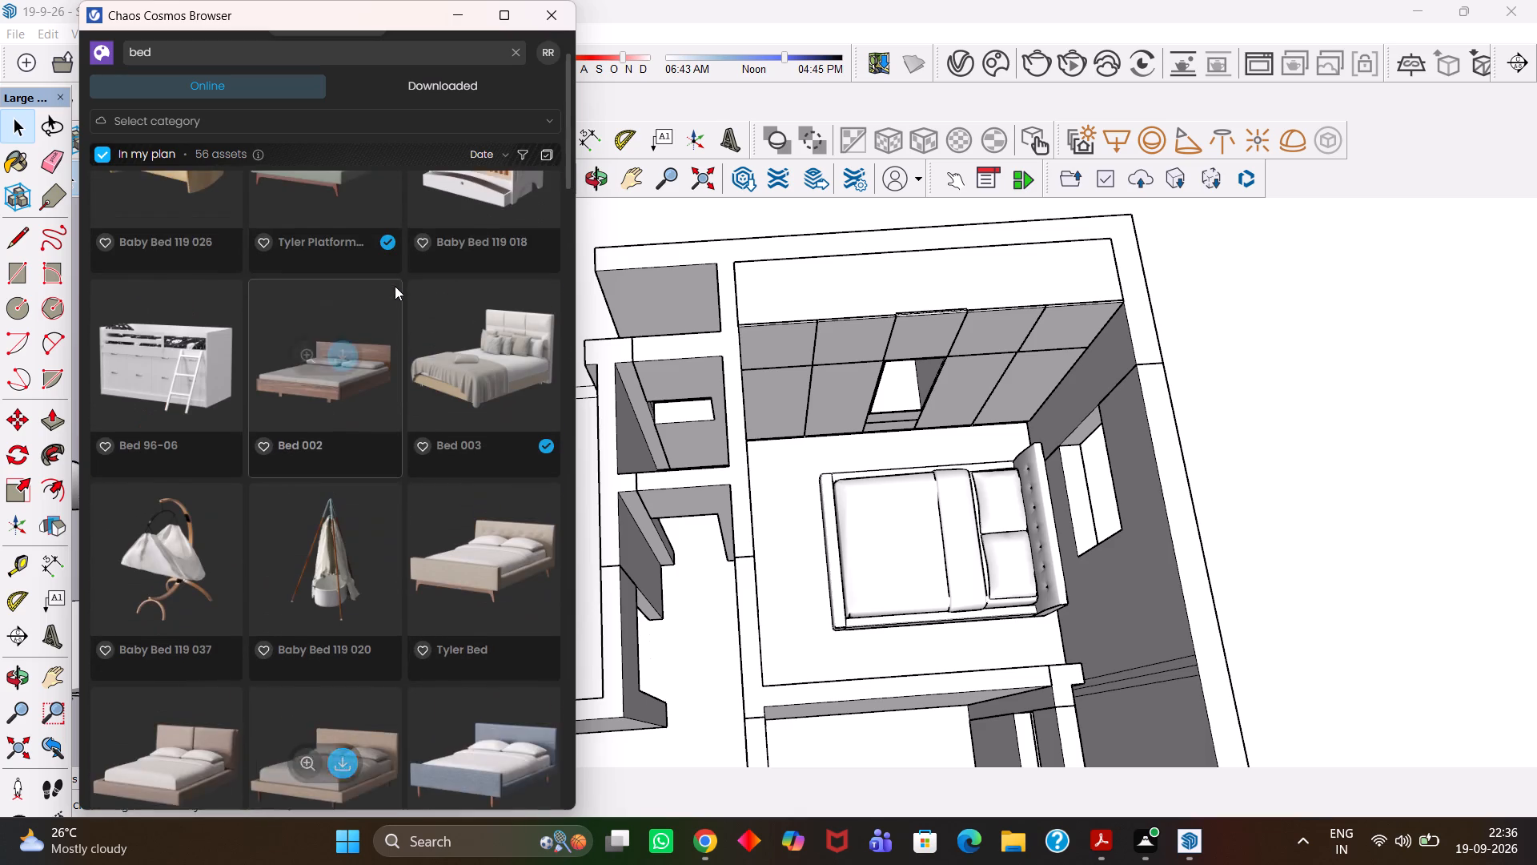
pyautogui.scroll(8, 395, 286)
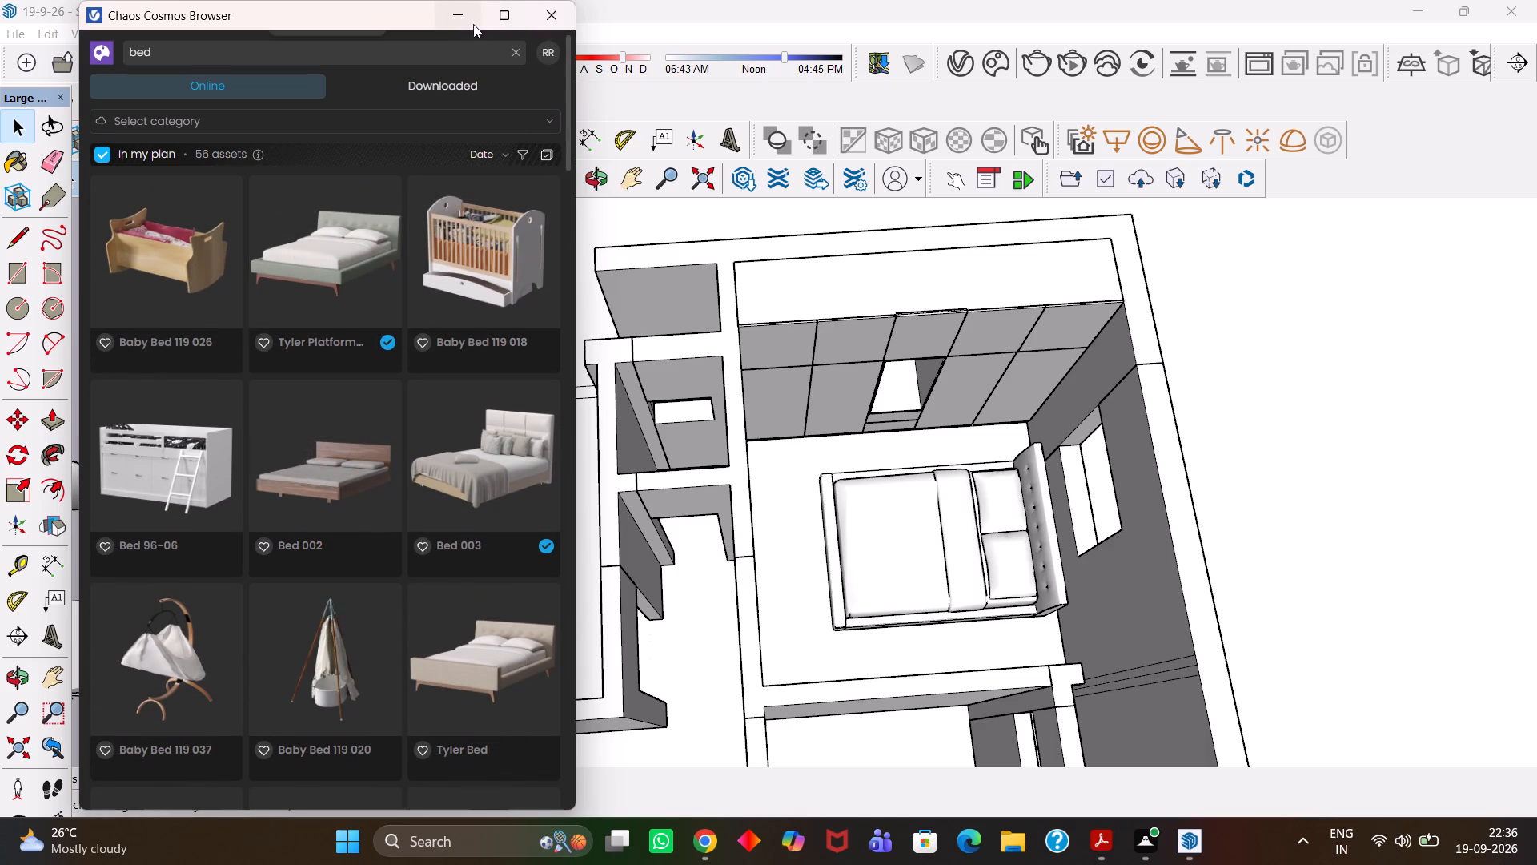
pyautogui.click(455, 13)
# Examine the furnished bedroom within the overall apartment layout from farther away.
pyautogui.scroll(-9, 299, 255)
pyautogui.scroll(9, 387, 395)
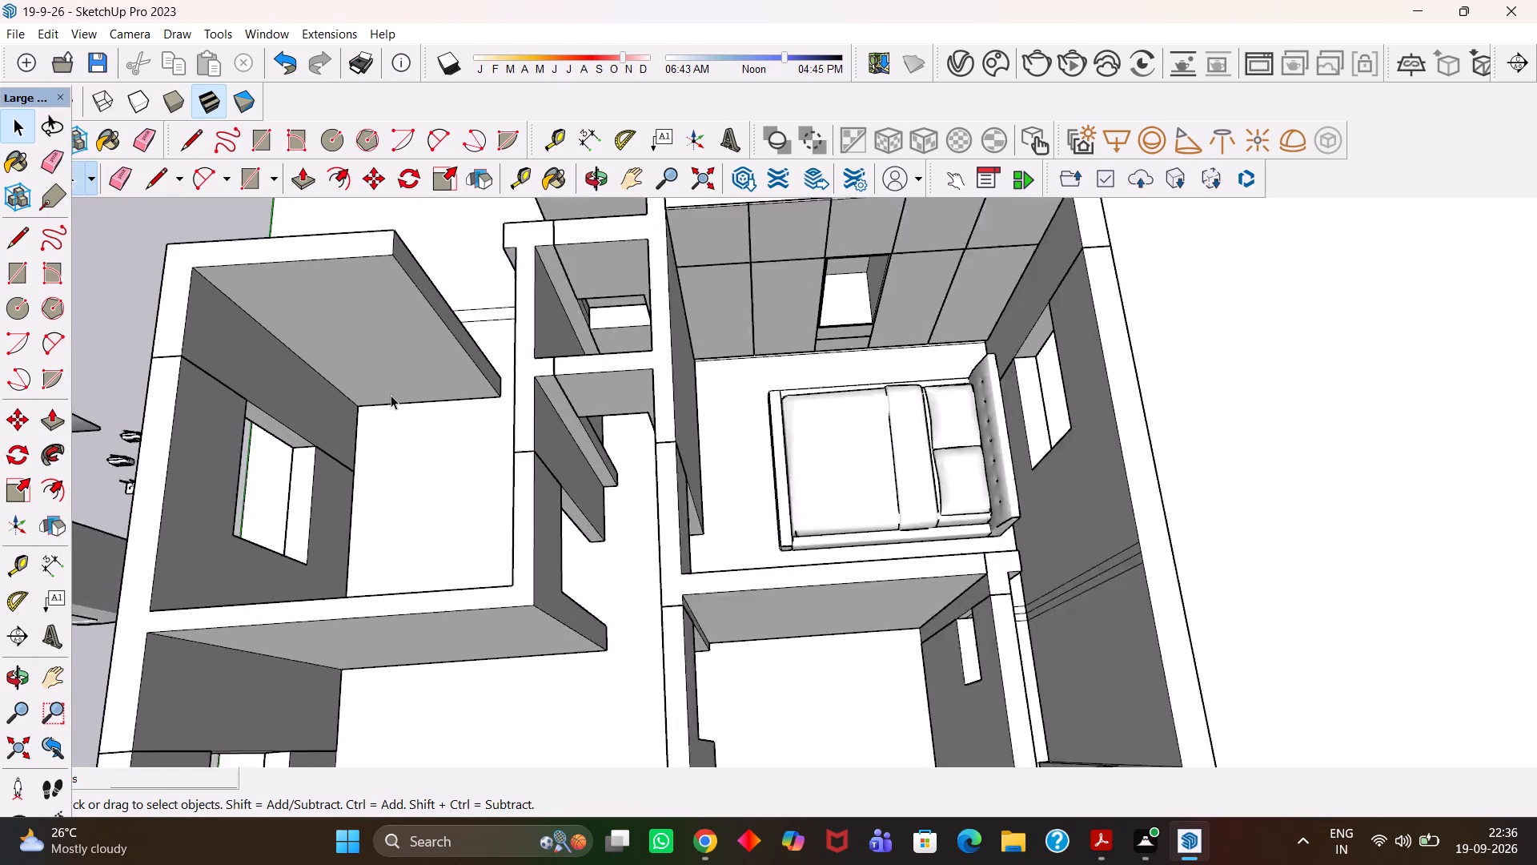
pyautogui.scroll(1, 391, 395)
pyautogui.press('h')
pyautogui.press('Return')
pyautogui.scroll(-2, 395, 374)
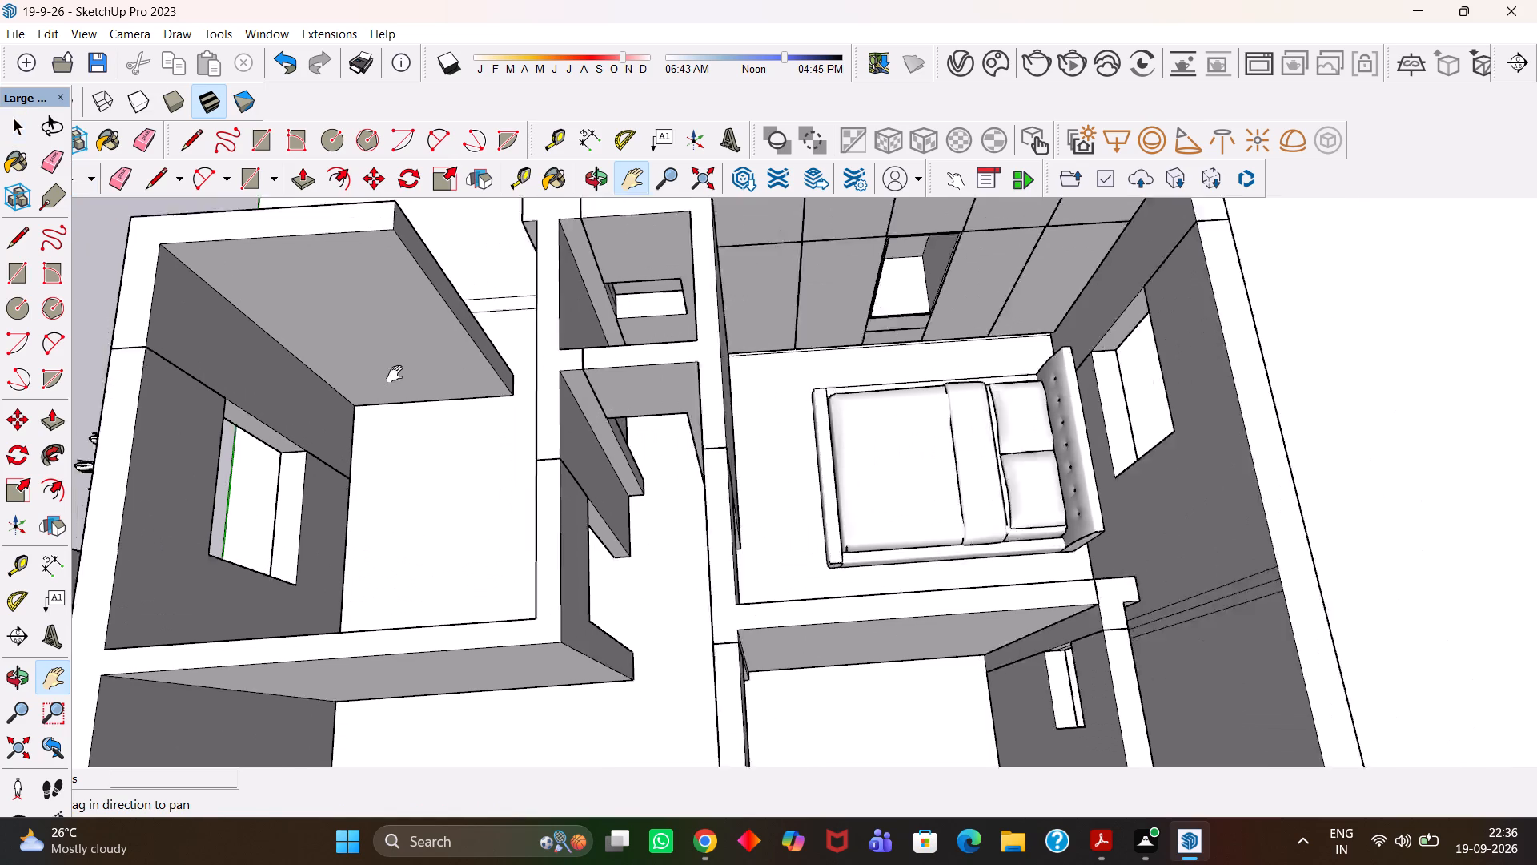
pyautogui.scroll(-10, 395, 374)
pyautogui.moveTo(379, 412); pyautogui.dragTo(599, 533)
pyautogui.scroll(-6, 596, 545)
pyautogui.moveTo(678, 611); pyautogui.dragTo(652, 552, button='middle')
pyautogui.scroll(3, 652, 552)
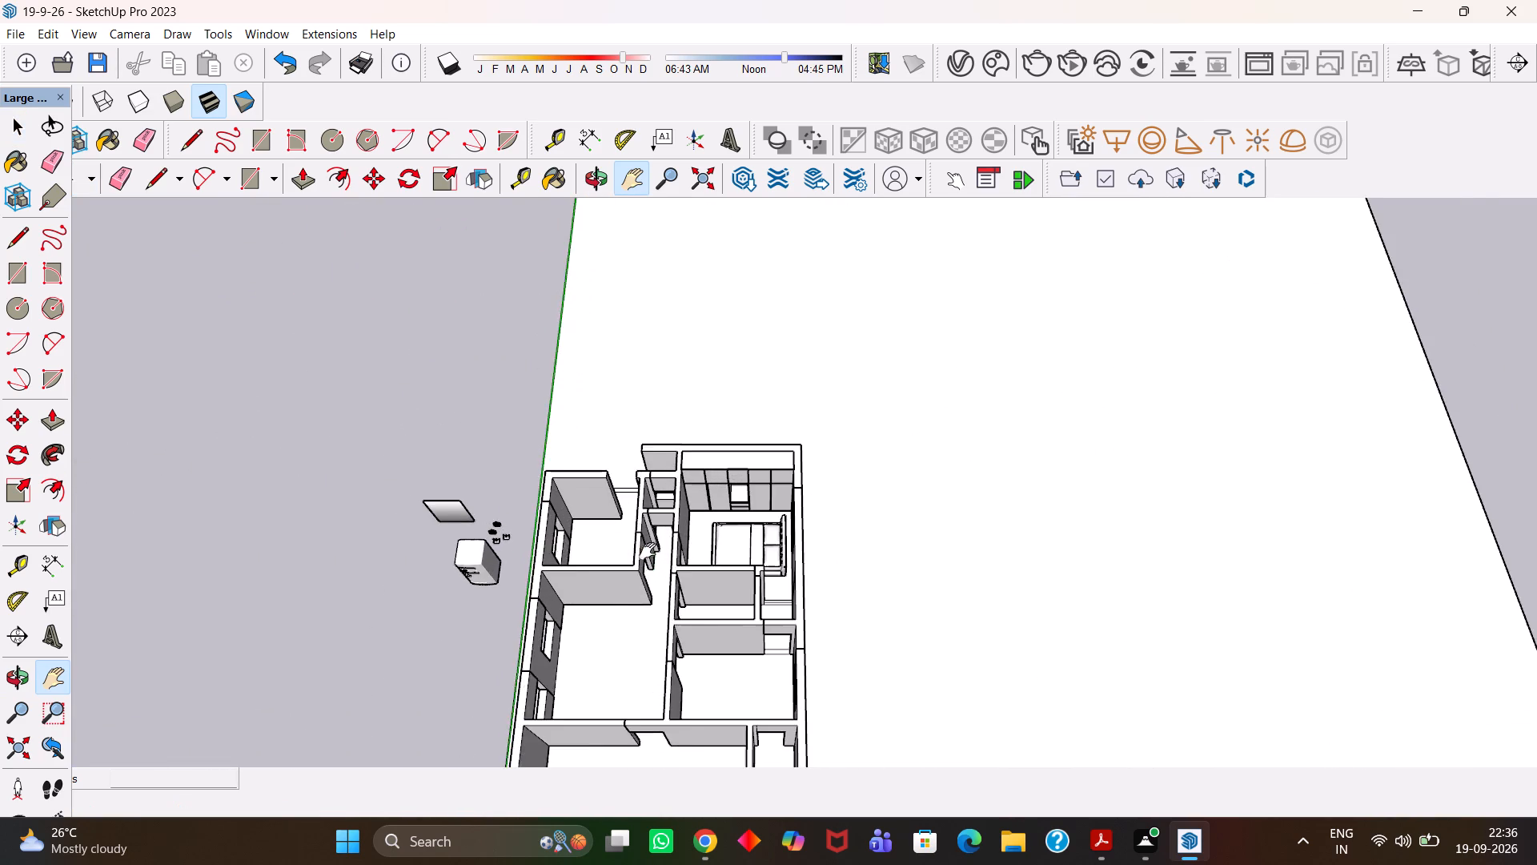
pyautogui.moveTo(554, 553); pyautogui.dragTo(587, 554, button='middle')
pyautogui.scroll(1, 587, 554)
pyautogui.press('space')
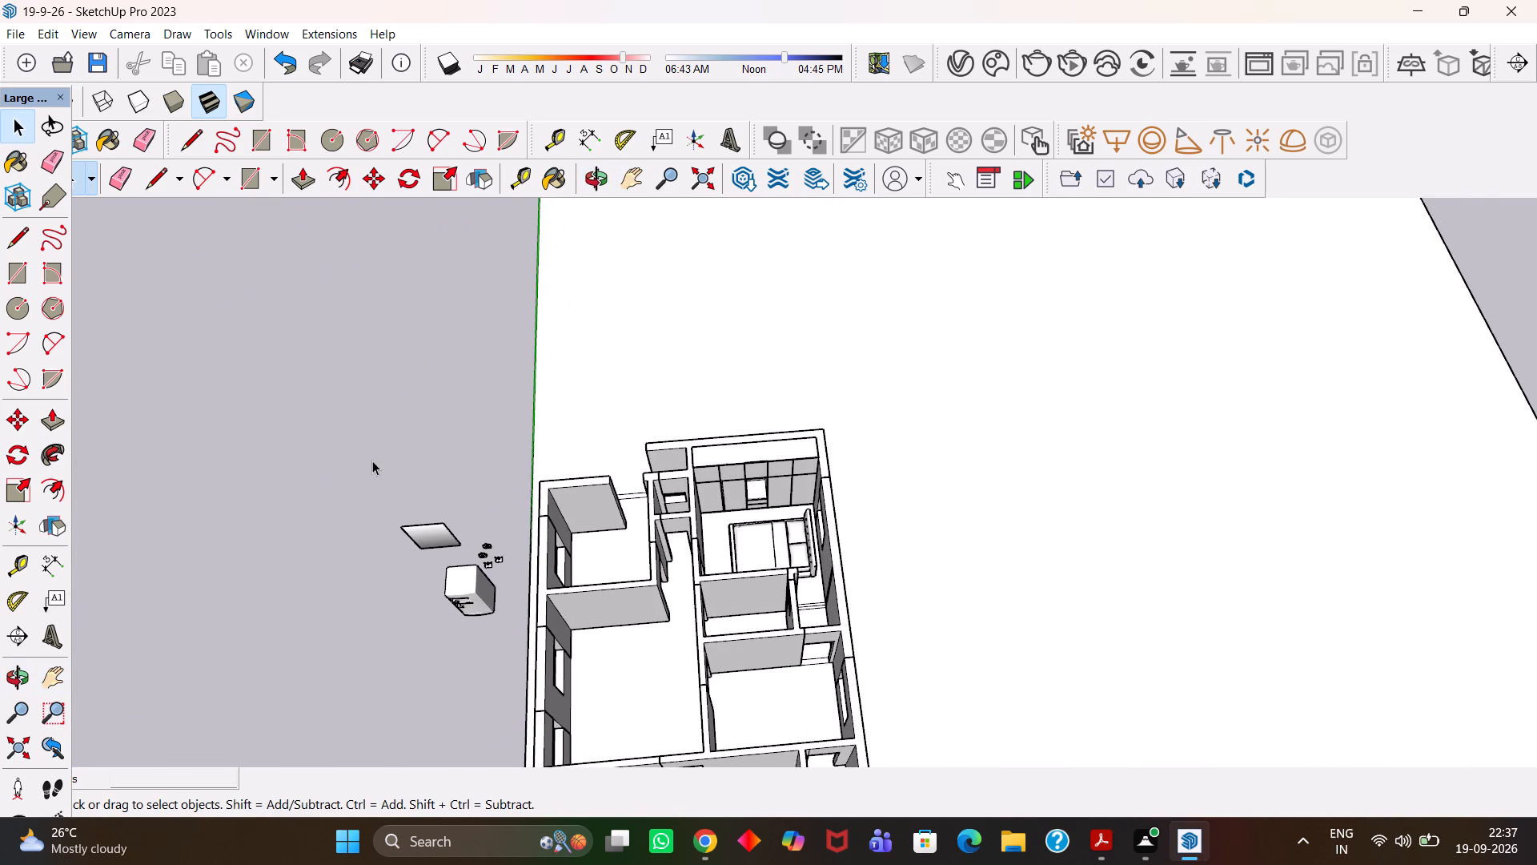
pyautogui.click(372, 461)
# Examine the panelled-wall room close up, checking the floor area between the bed and the walls.
pyautogui.scroll(9, 696, 574)
pyautogui.scroll(-5, 734, 550)
pyautogui.scroll(1, 707, 492)
pyautogui.middleClick(729, 556)
pyautogui.scroll(2, 729, 556)
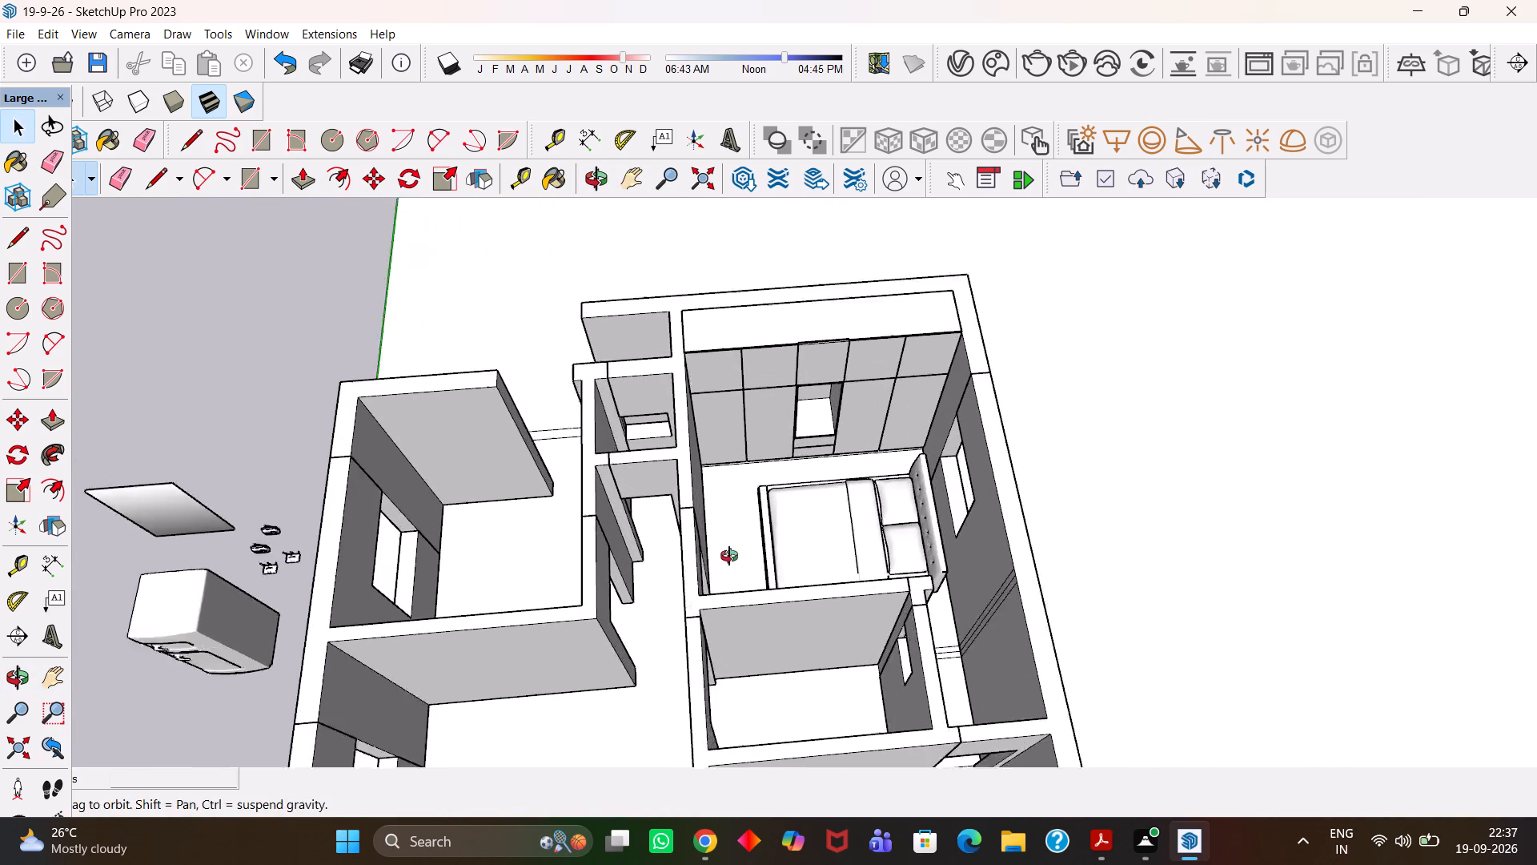
pyautogui.scroll(2, 729, 556)
pyautogui.moveTo(722, 549); pyautogui.dragTo(716, 574, button='middle')
pyautogui.scroll(5, 739, 555)
pyautogui.scroll(-6, 716, 574)
pyautogui.moveTo(716, 544); pyautogui.dragTo(732, 565, button='middle')
pyautogui.scroll(1, 732, 565)
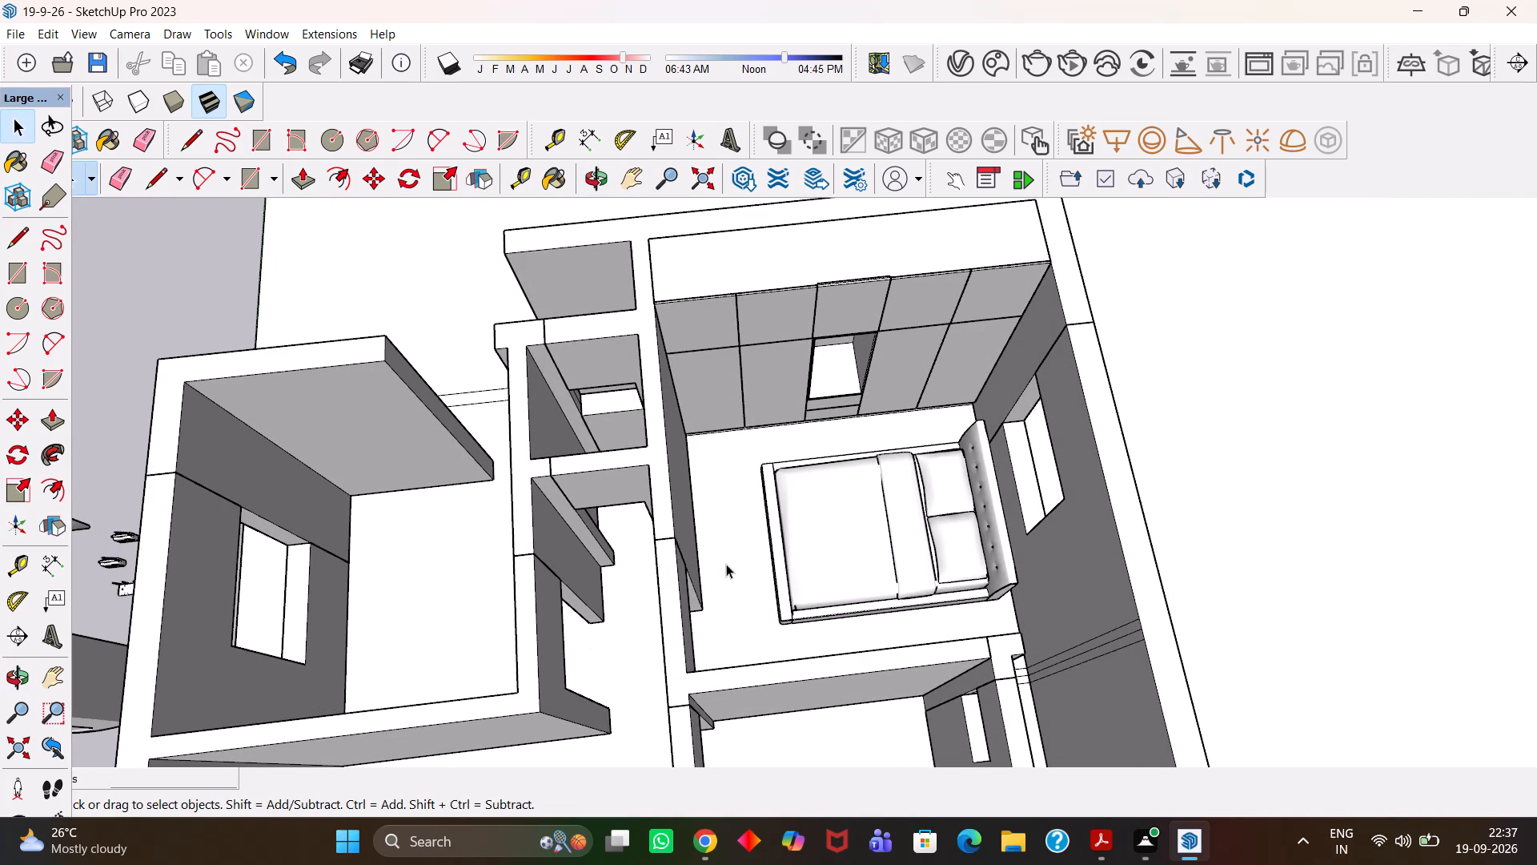
# Select the floor face beside the bed and inspect its extent across the apartment's rooms.
pyautogui.press('space')
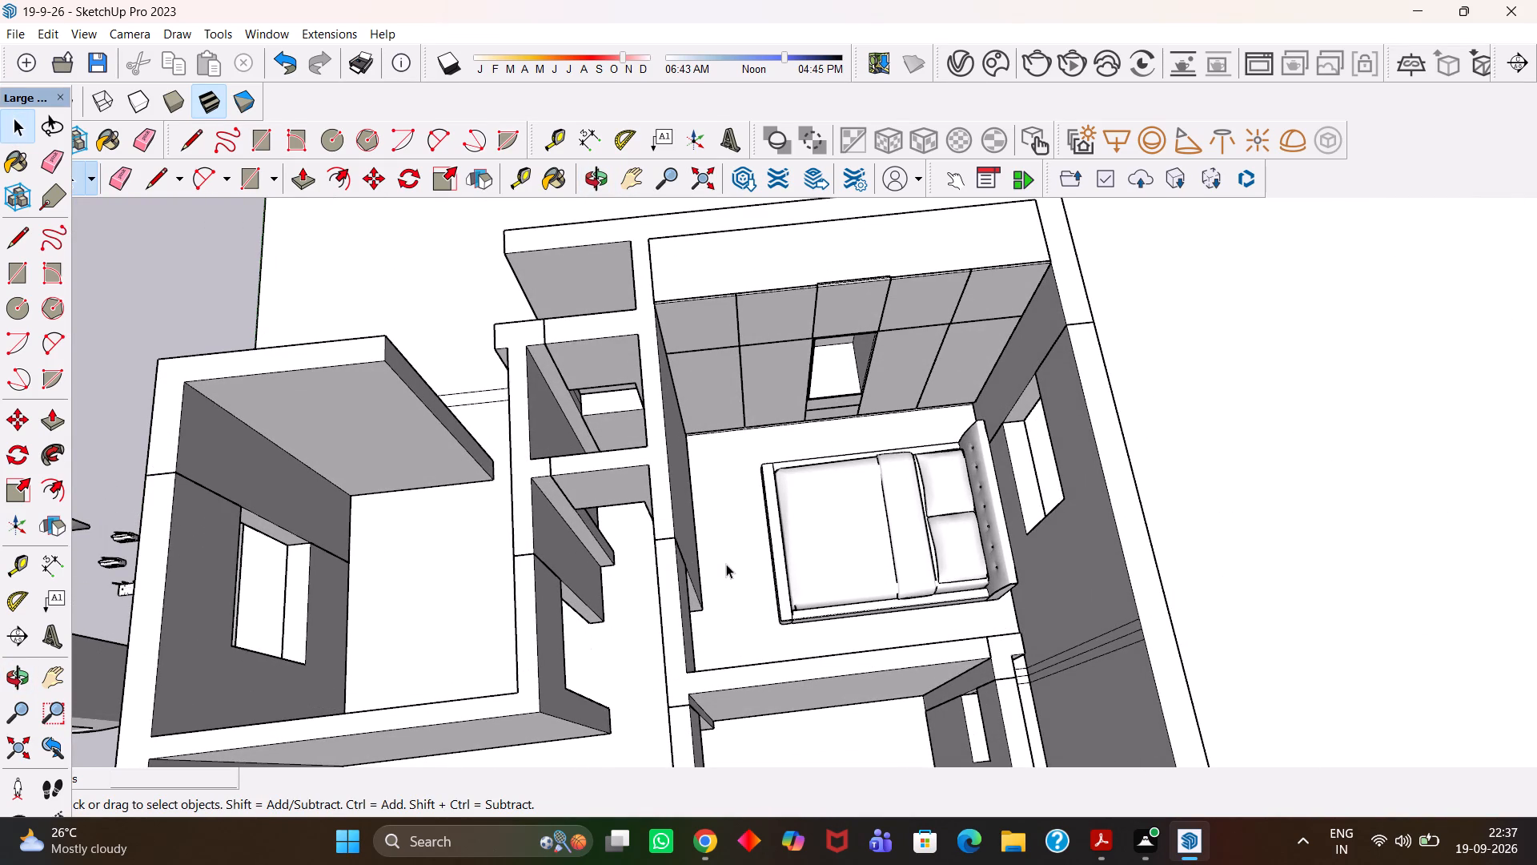
pyautogui.click(728, 561)
pyautogui.scroll(-8, 724, 561)
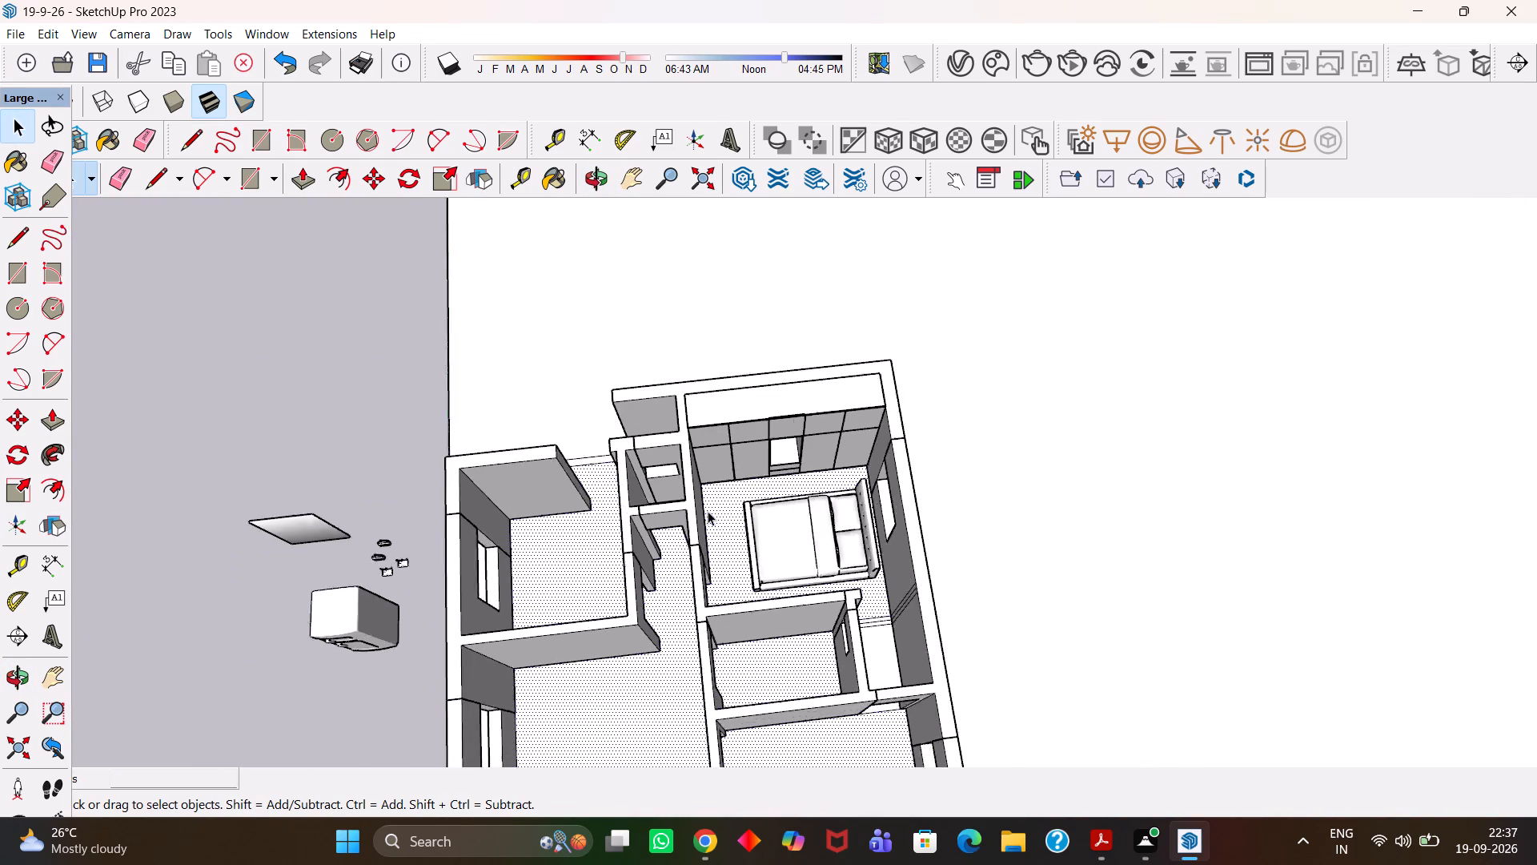
pyautogui.scroll(-1, 708, 511)
pyautogui.moveTo(708, 532); pyautogui.dragTo(696, 575, button='middle')
pyautogui.press('h')
pyautogui.press('Return')
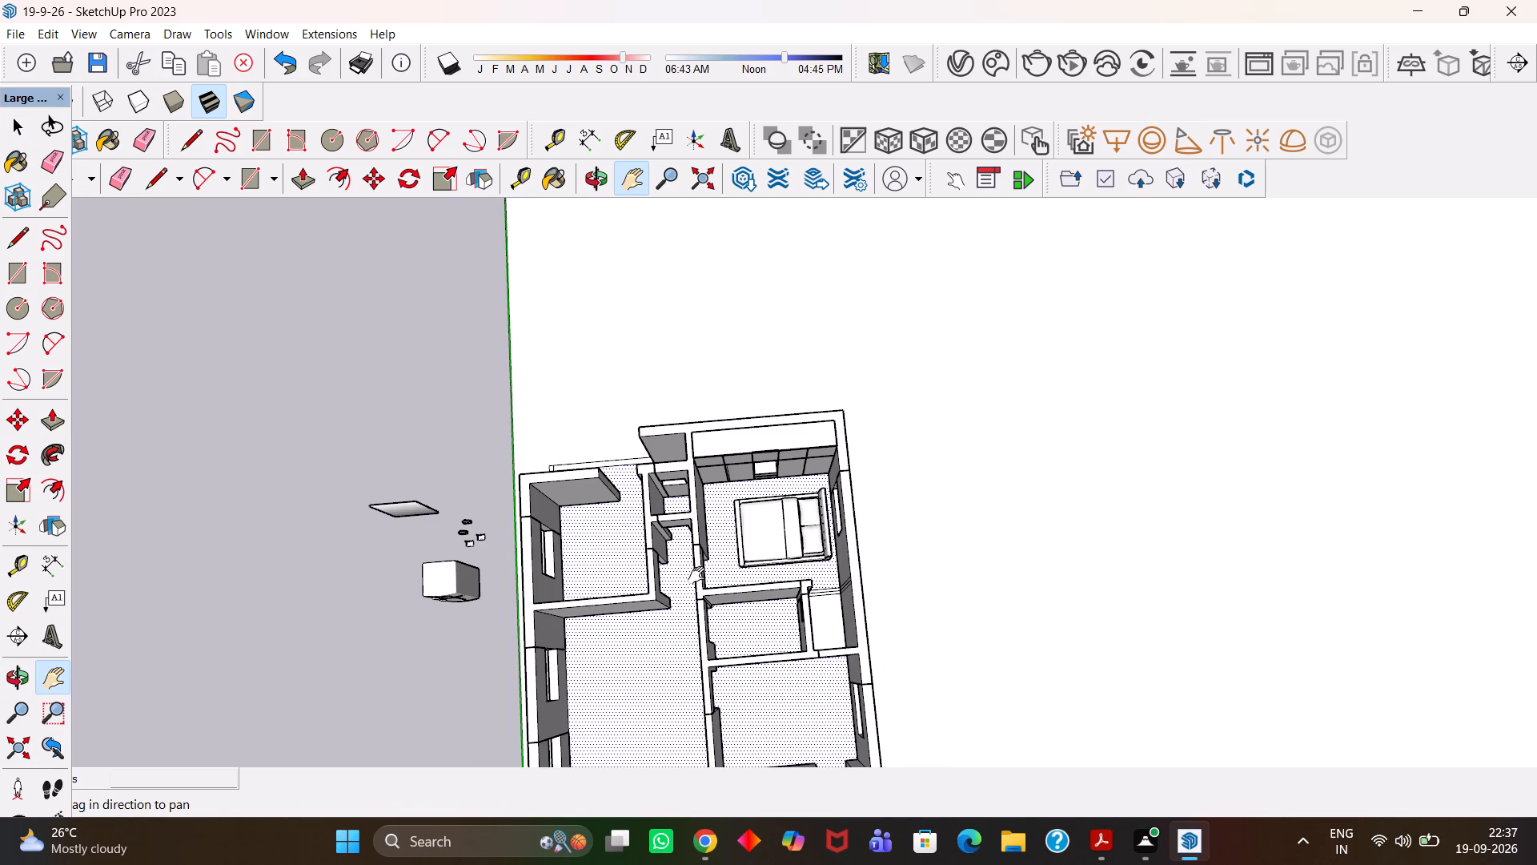
pyautogui.scroll(-8, 721, 569)
pyautogui.moveTo(716, 622); pyautogui.dragTo(712, 479)
pyautogui.scroll(7, 711, 492)
pyautogui.scroll(-7, 709, 473)
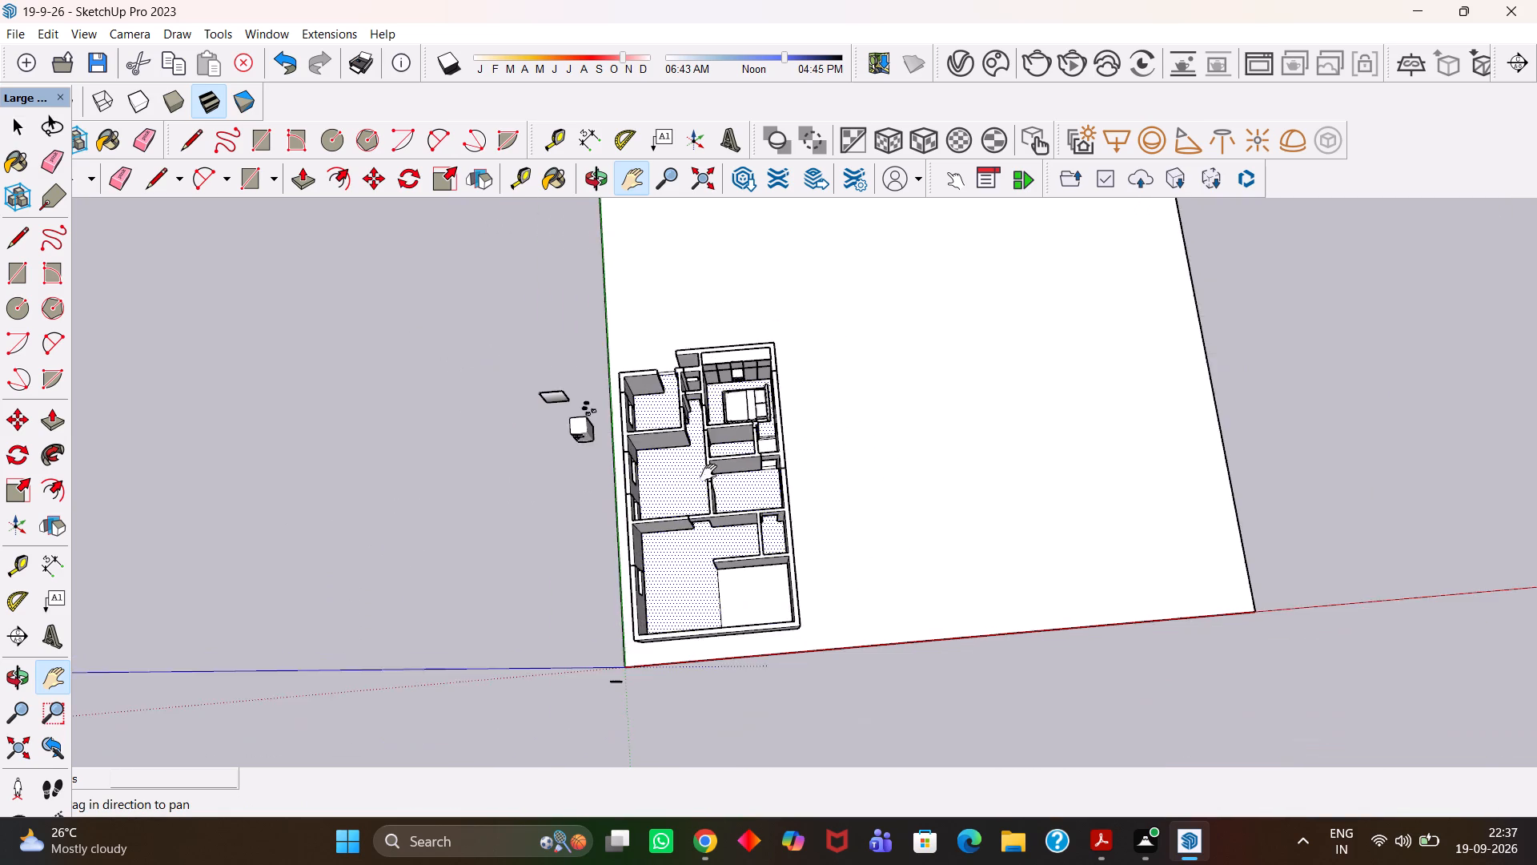
pyautogui.moveTo(705, 479); pyautogui.dragTo(709, 416, button='middle')
pyautogui.scroll(9, 705, 419)
pyautogui.moveTo(739, 390); pyautogui.dragTo(730, 491)
pyautogui.scroll(8, 718, 502)
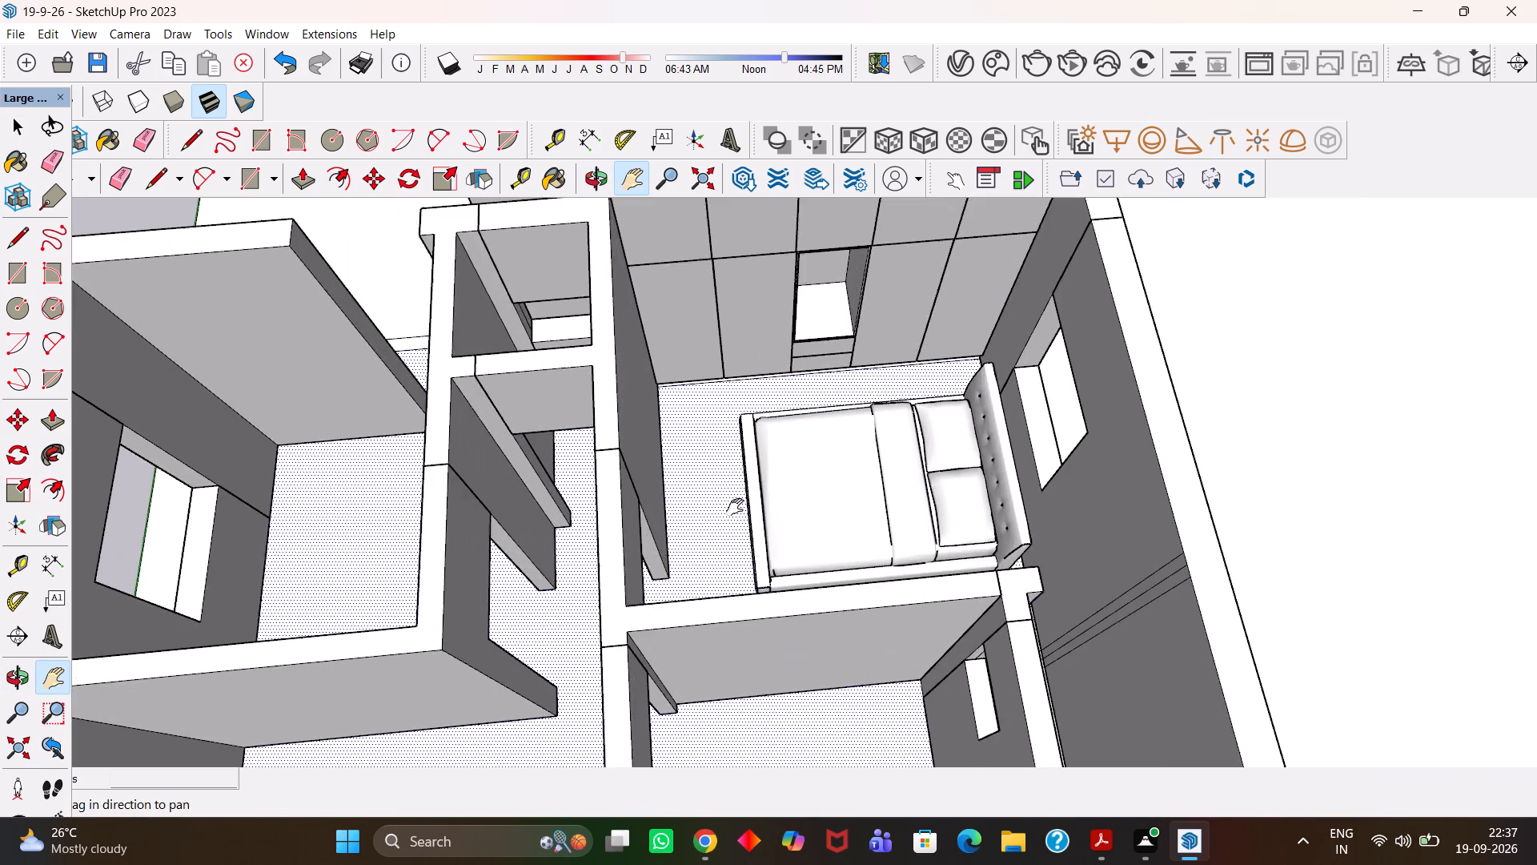
pyautogui.scroll(-4, 735, 507)
pyautogui.moveTo(732, 512); pyautogui.dragTo(710, 517, button='middle')
pyautogui.scroll(7, 750, 513)
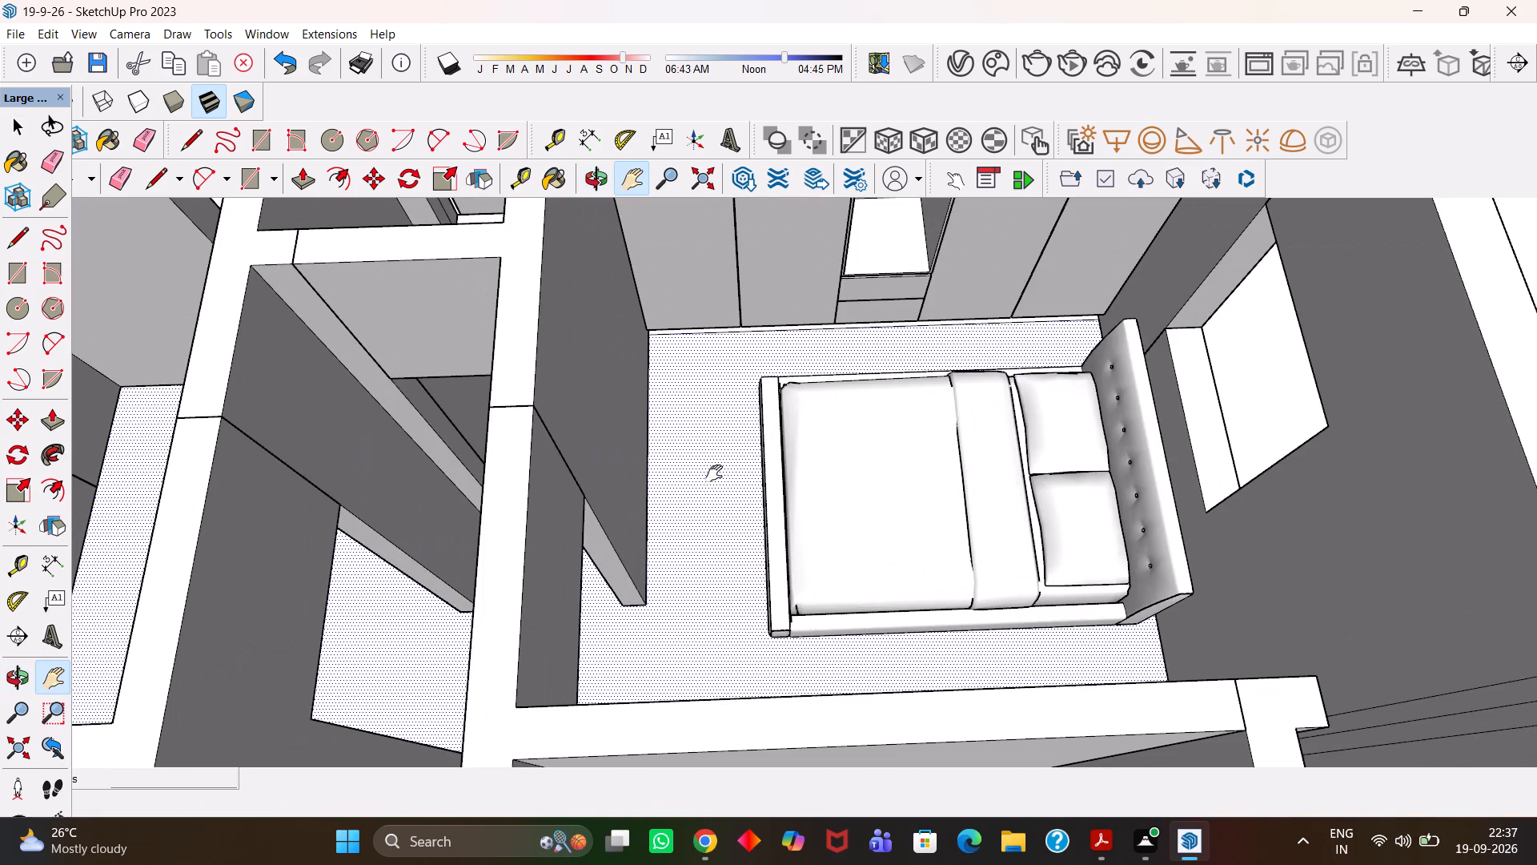
pyautogui.scroll(-1, 751, 375)
# Paint the apartment's connected floor face with Carrera Marble from the Stone materials collection.
pyautogui.press('b')
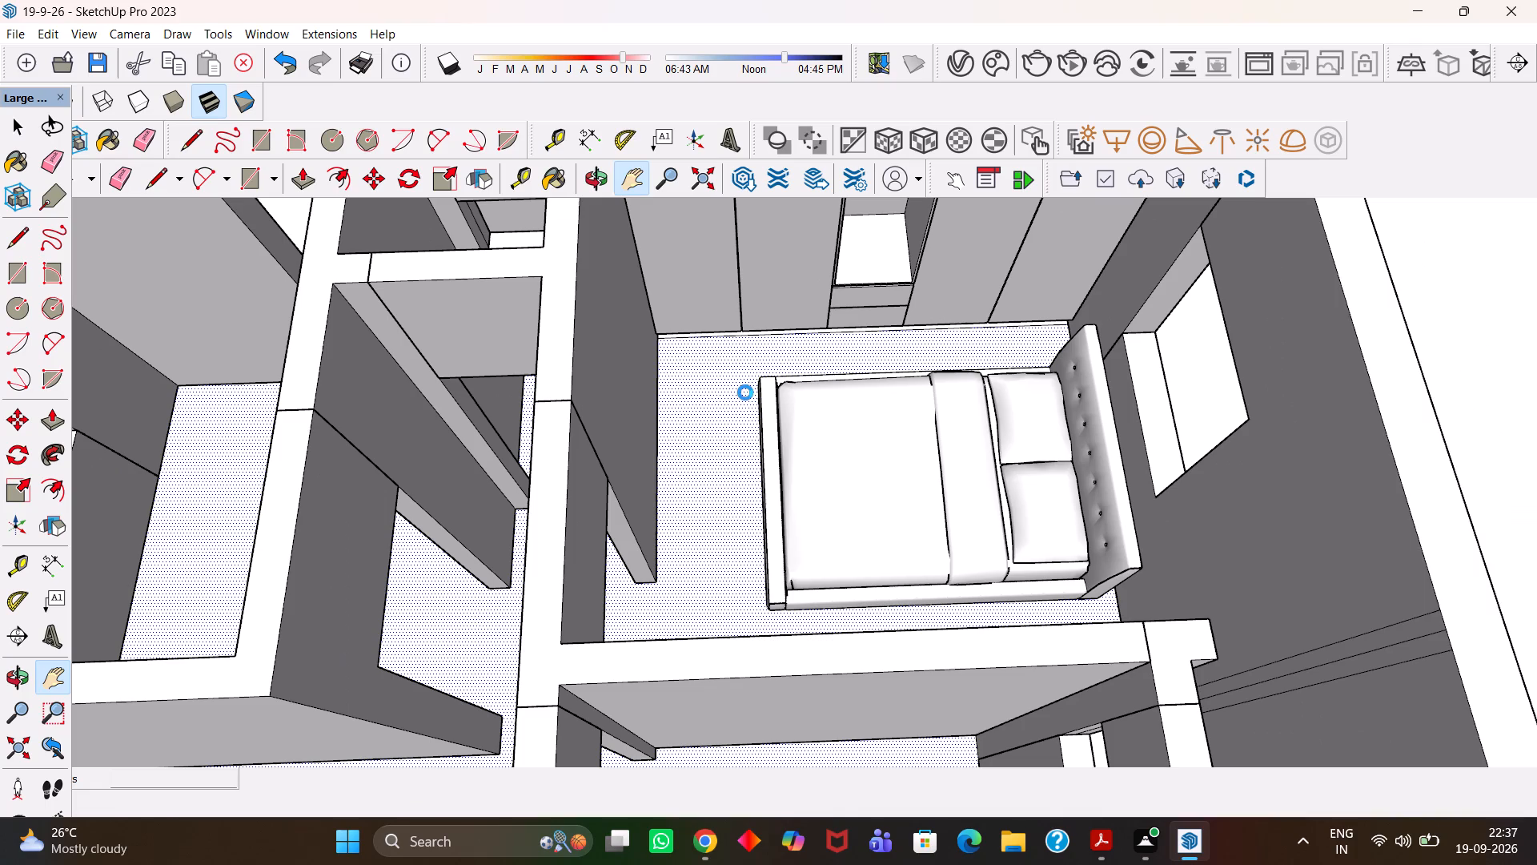
pyautogui.scroll(-6, 1366, 497)
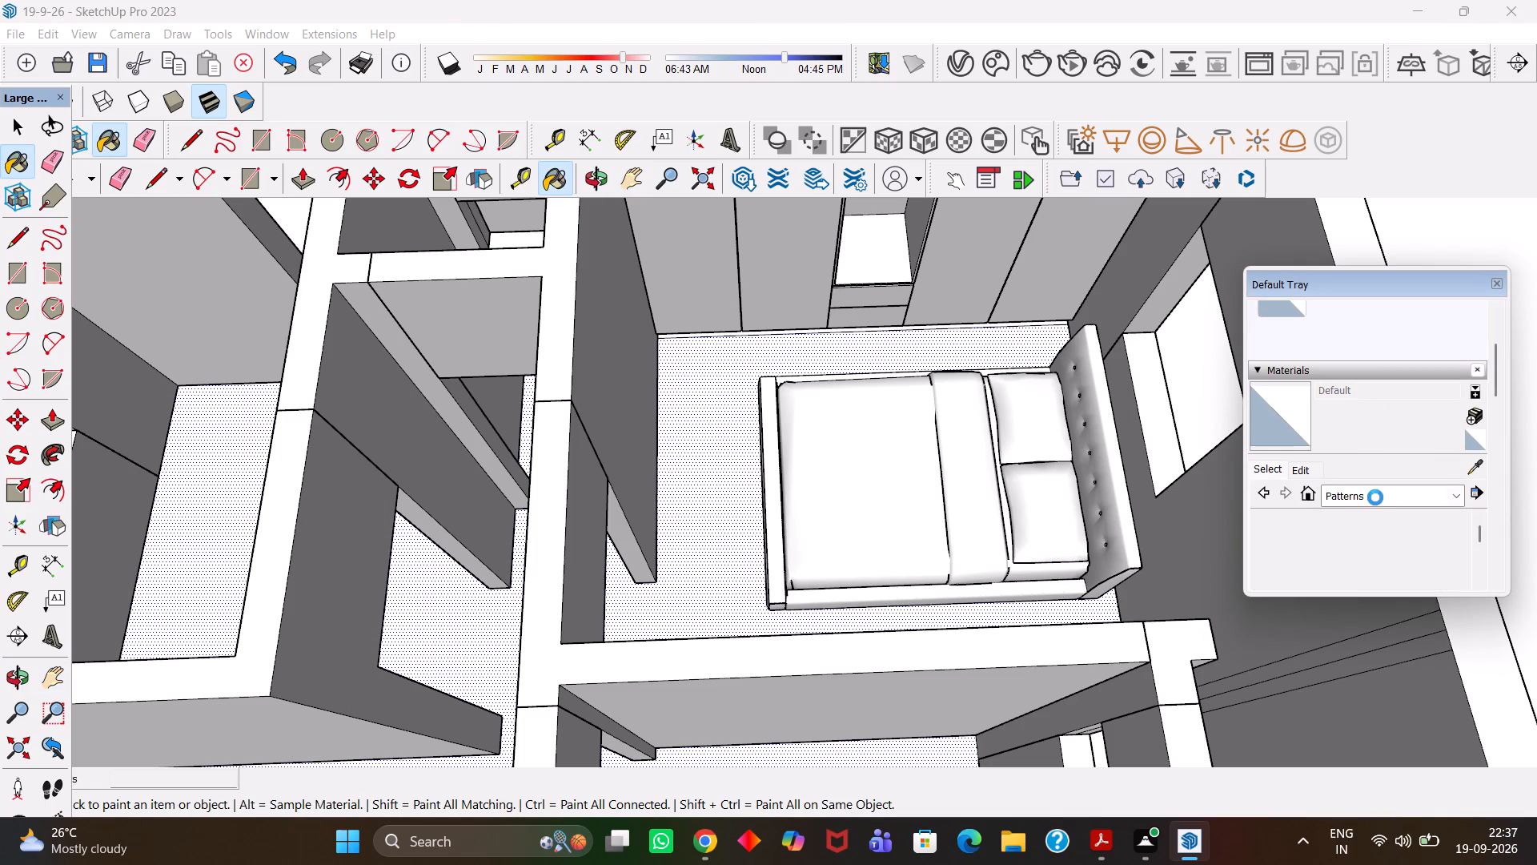
pyautogui.click(1391, 498)
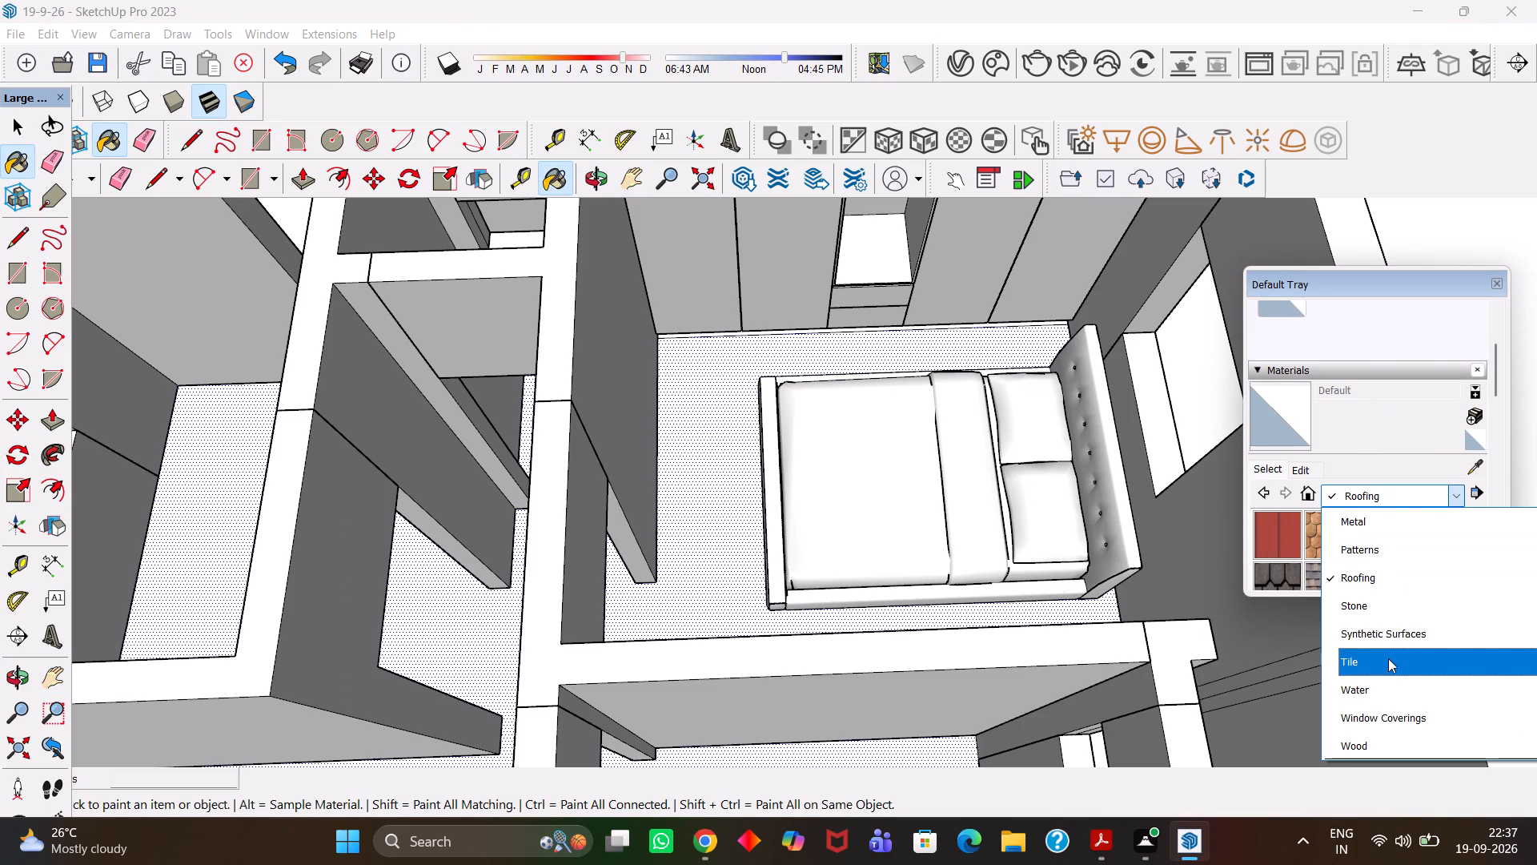
pyautogui.click(1387, 661)
pyautogui.scroll(-3, 1361, 533)
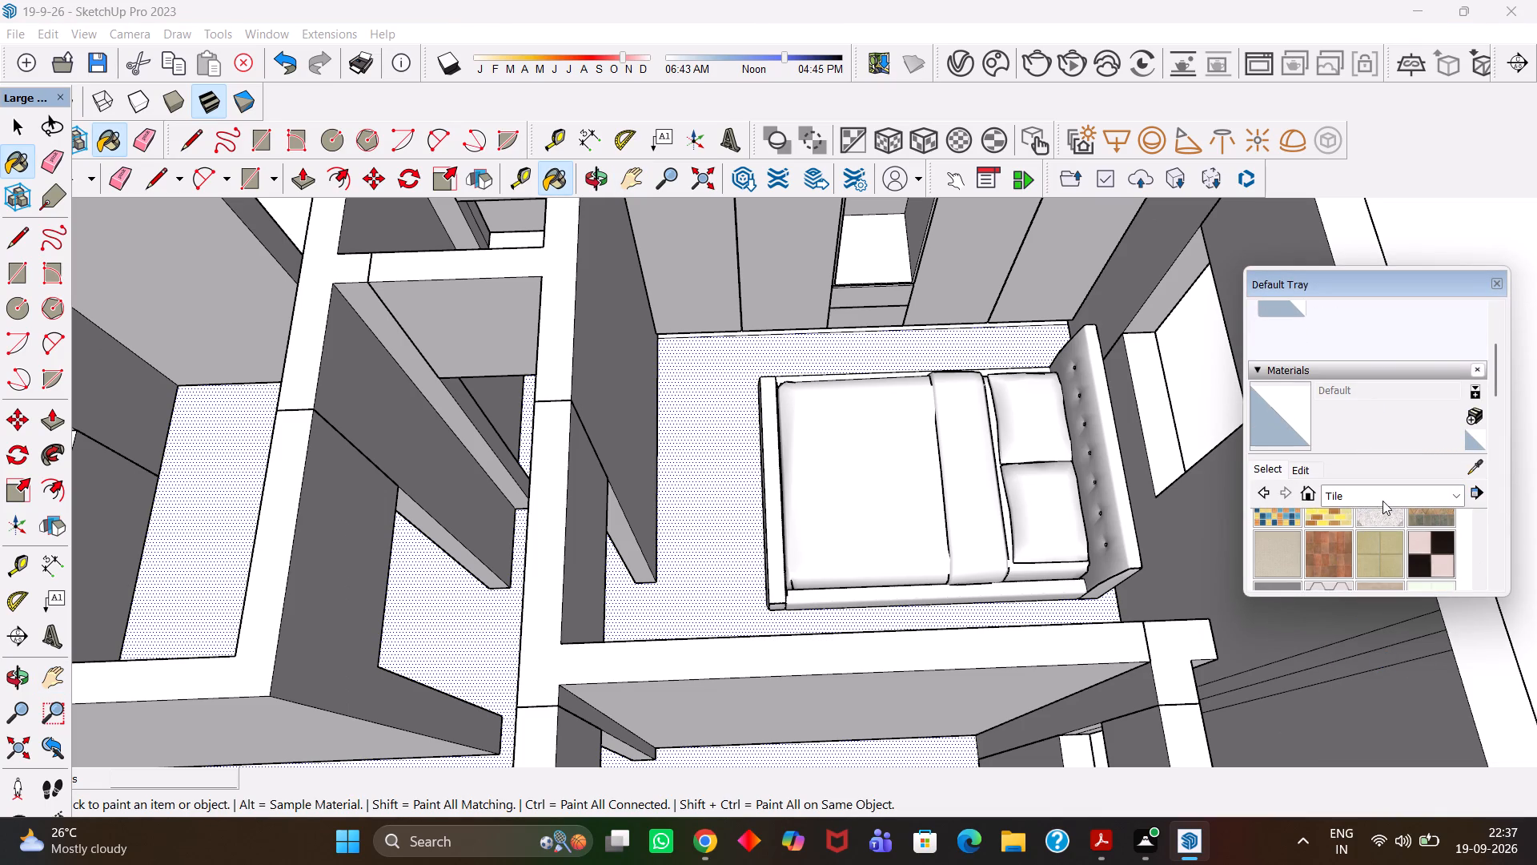
pyautogui.scroll(-3, 1382, 501)
pyautogui.click(1382, 501)
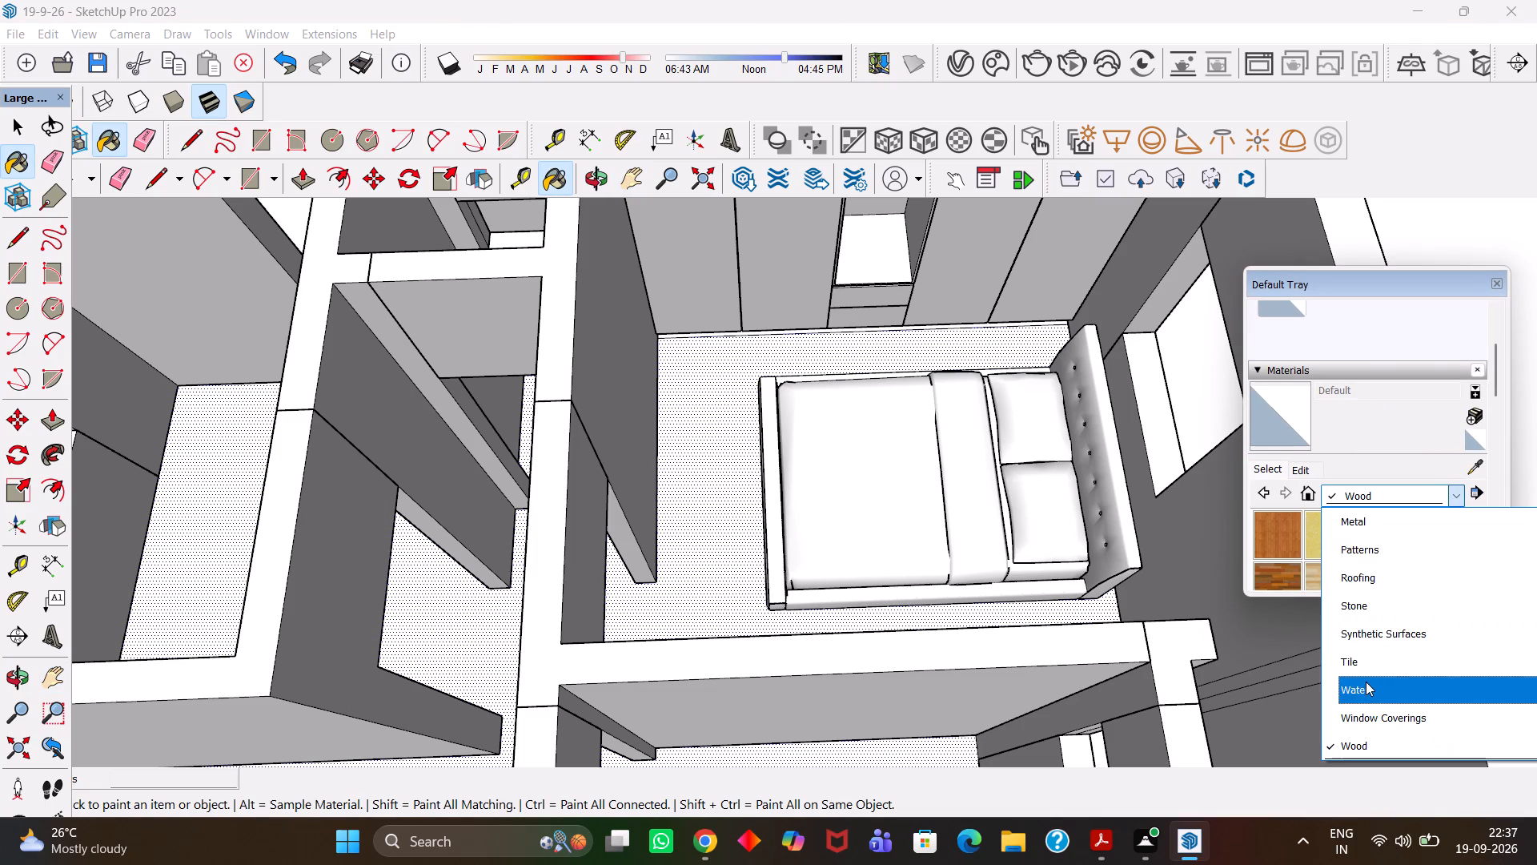
pyautogui.scroll(-1, 1366, 682)
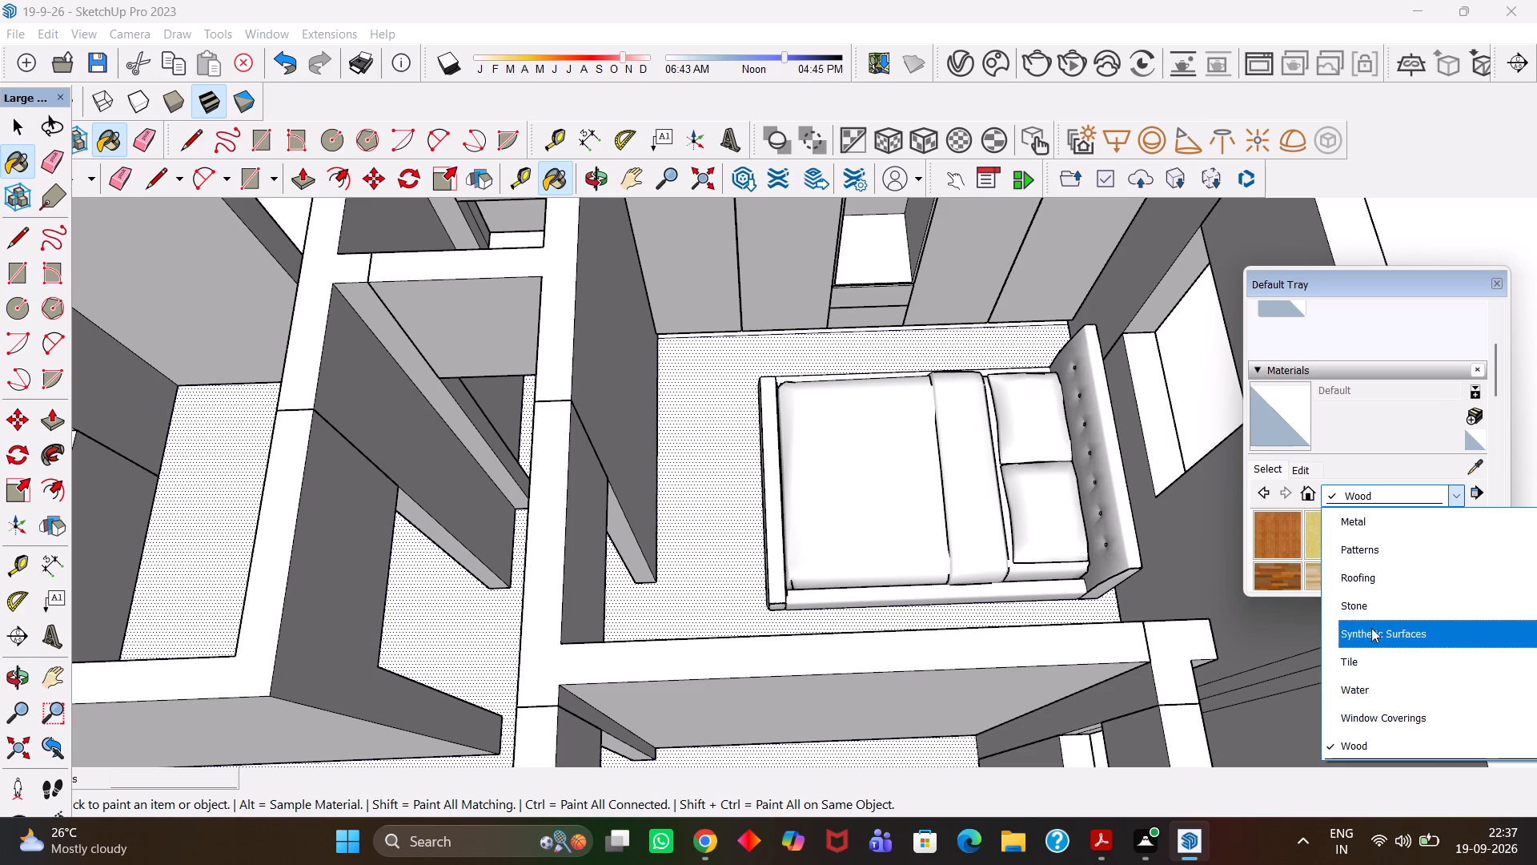
pyautogui.click(1366, 603)
pyautogui.click(1280, 534)
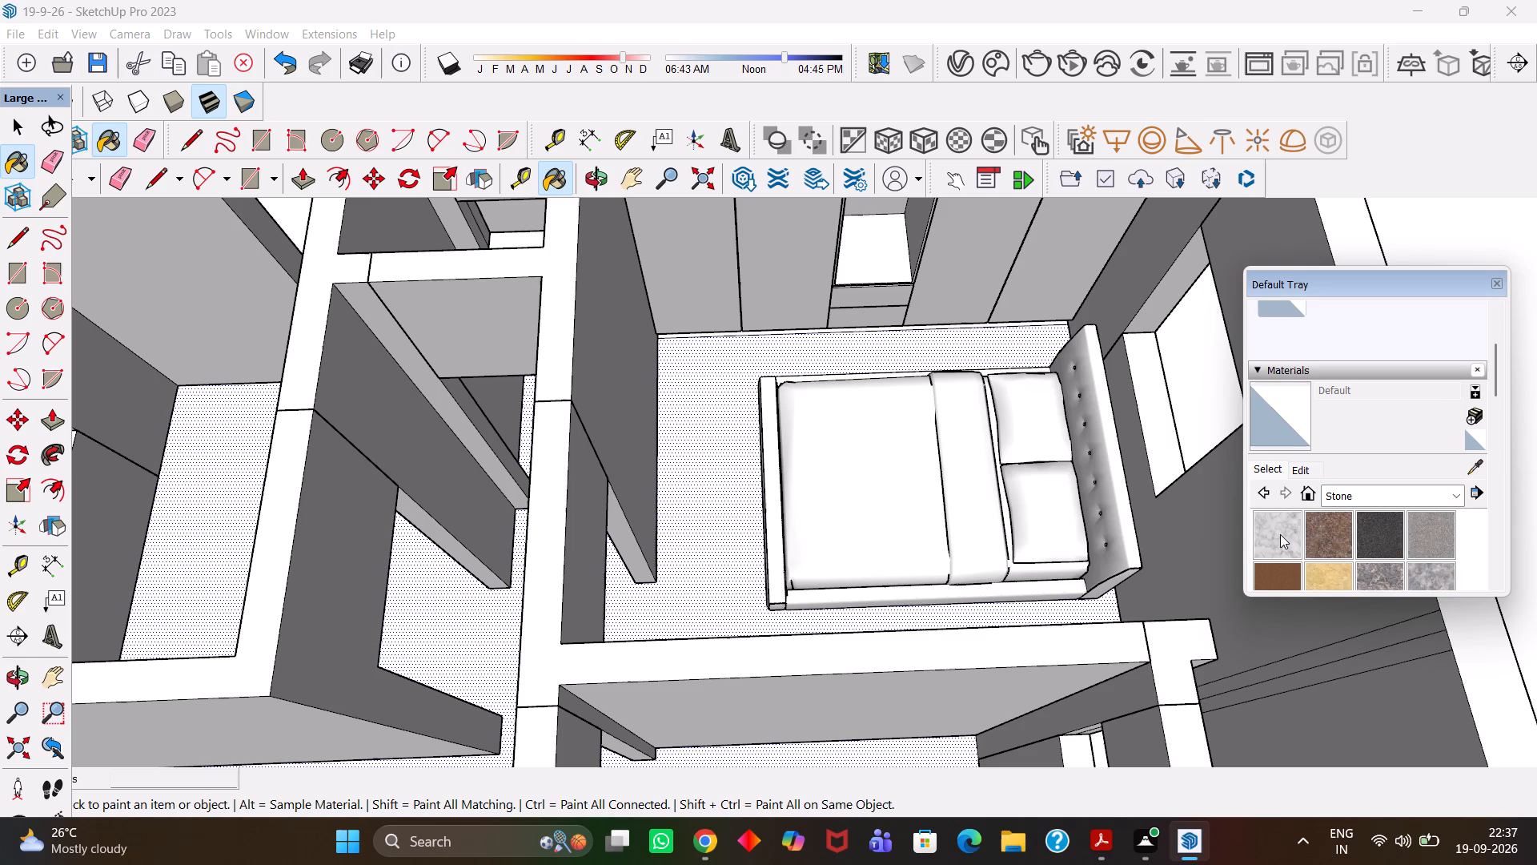
pyautogui.click(726, 546)
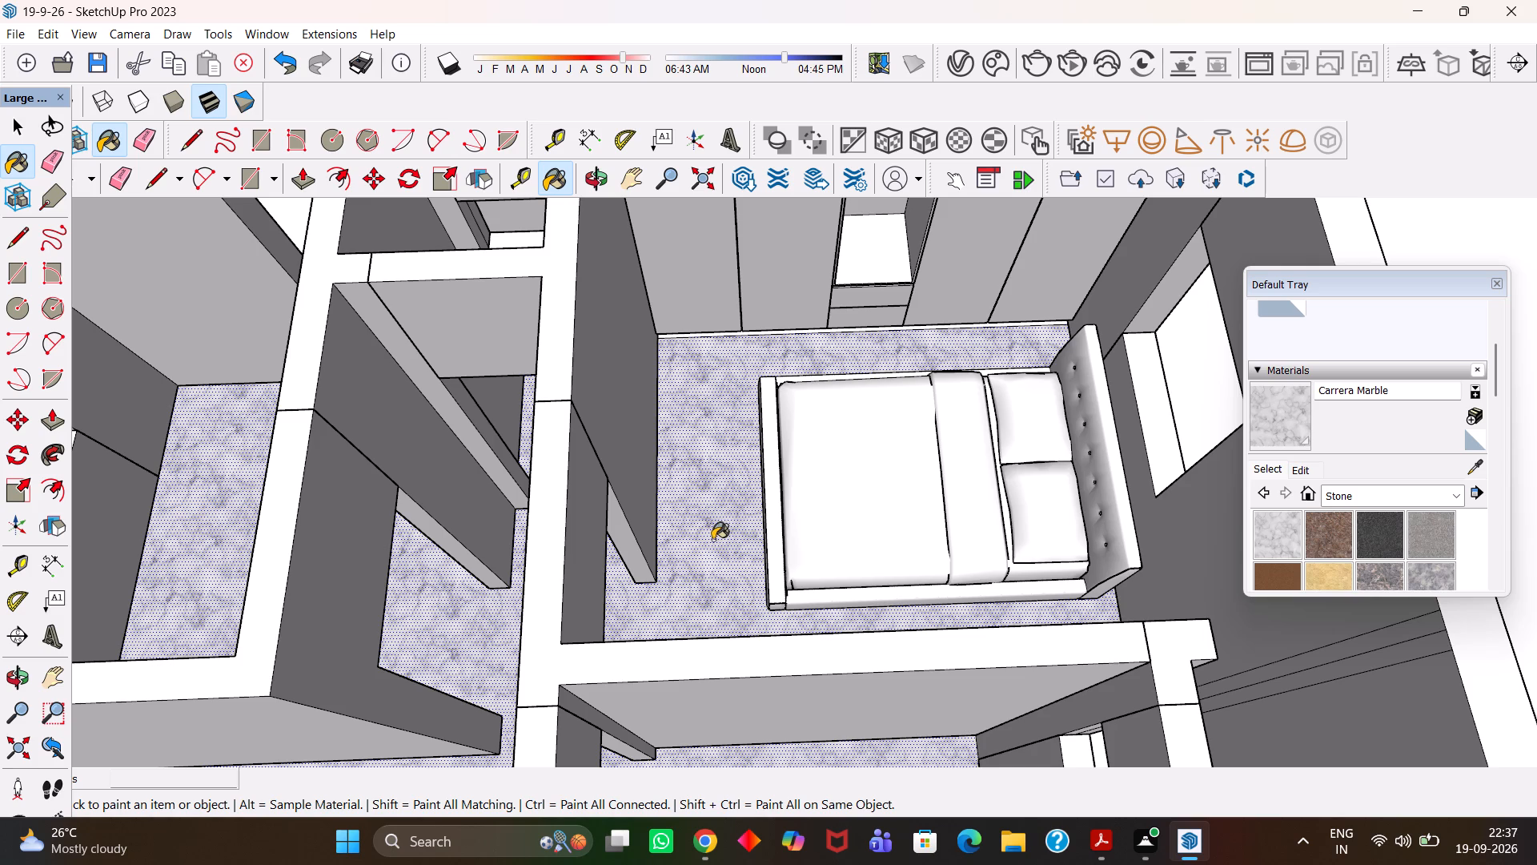
pyautogui.scroll(12, 696, 274)
pyautogui.click(676, 372)
pyautogui.scroll(-6, 676, 372)
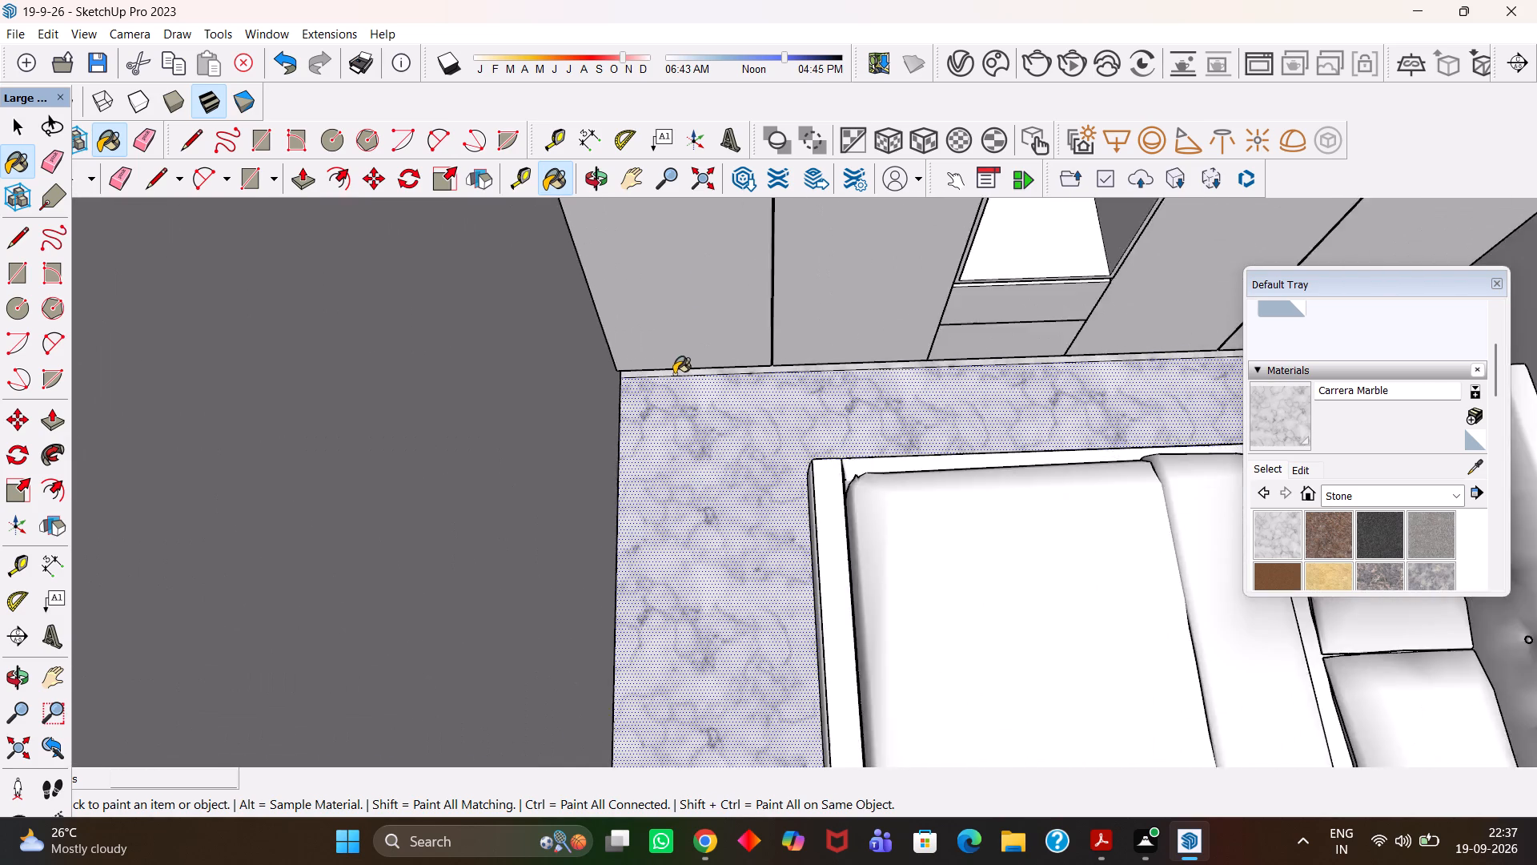
pyautogui.scroll(-12, 674, 374)
# Examine the marble floor coverage across the apartment's rooms and corridor.
pyautogui.press('h')
pyautogui.press('Return')
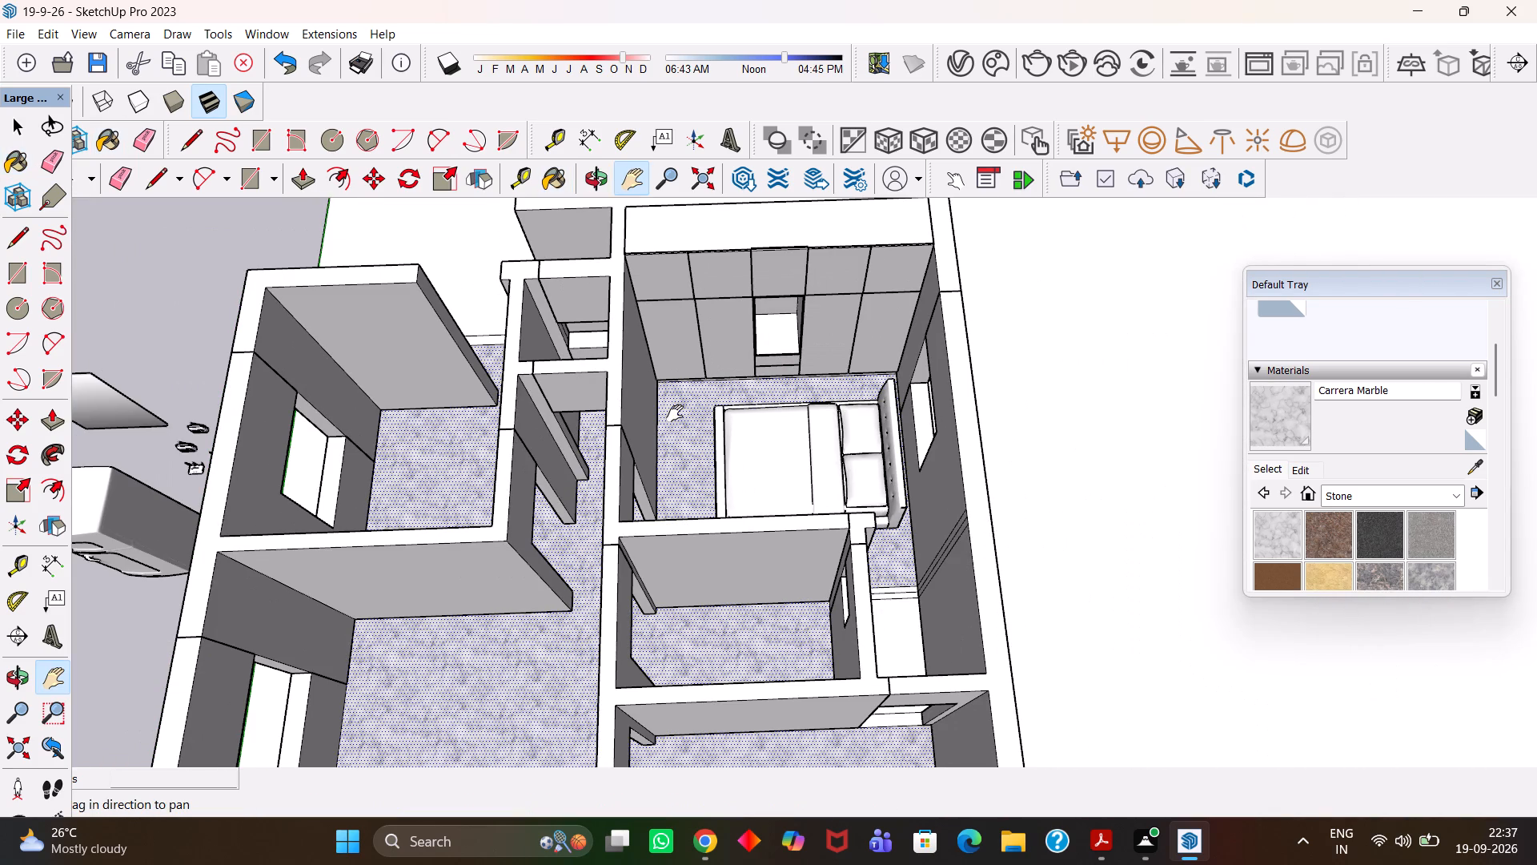
pyautogui.scroll(-5, 672, 416)
pyautogui.moveTo(547, 480); pyautogui.dragTo(658, 376)
pyautogui.scroll(-5, 603, 374)
pyautogui.scroll(6, 636, 507)
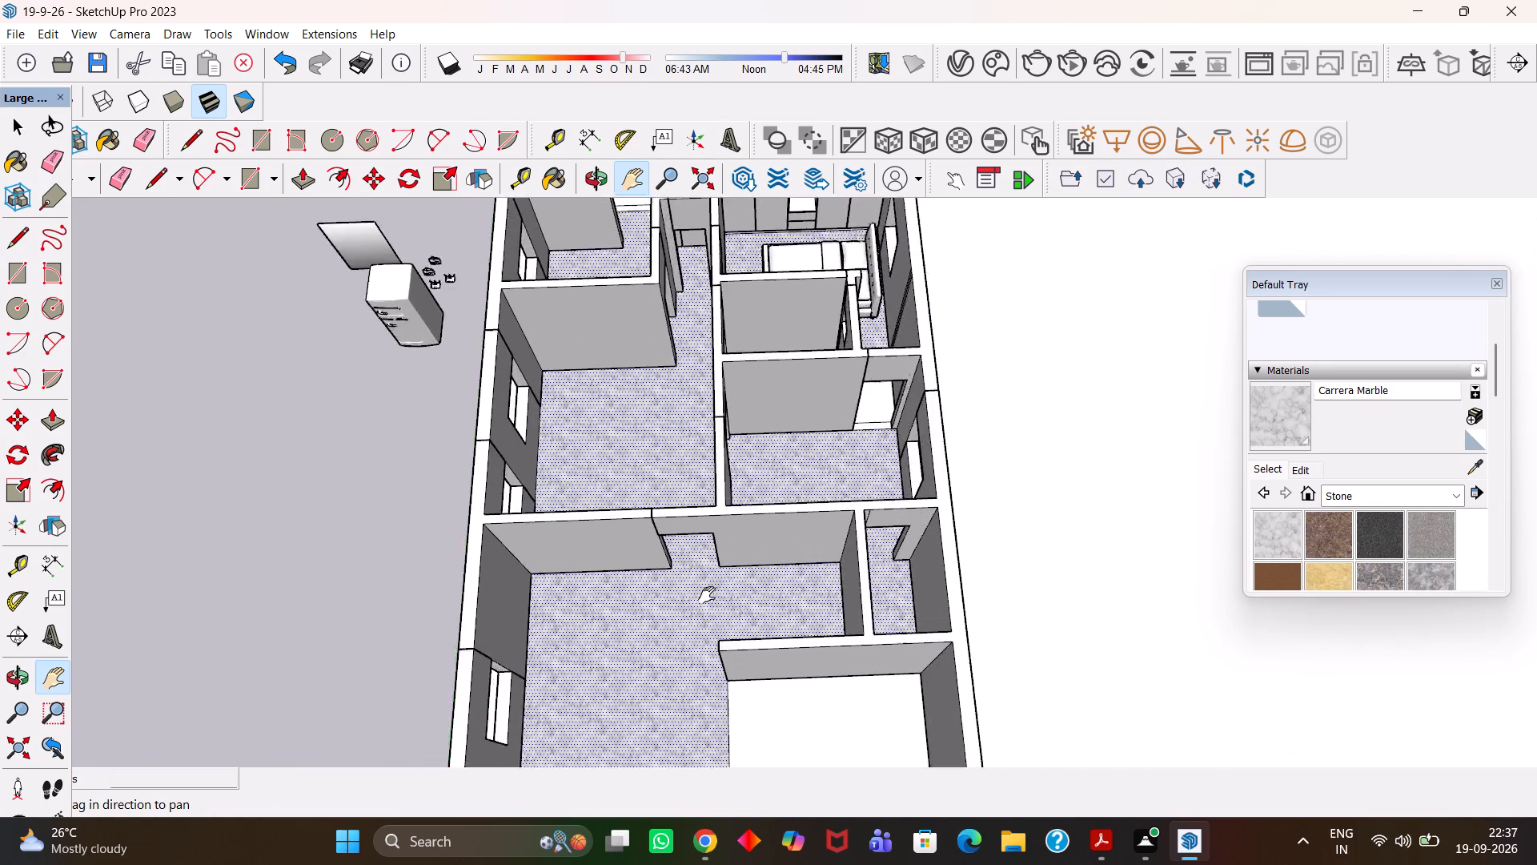
pyautogui.scroll(2, 707, 595)
pyautogui.moveTo(748, 635); pyautogui.dragTo(607, 378)
pyautogui.scroll(-5, 608, 378)
pyautogui.moveTo(551, 376); pyautogui.dragTo(698, 604)
pyautogui.scroll(12, 698, 426)
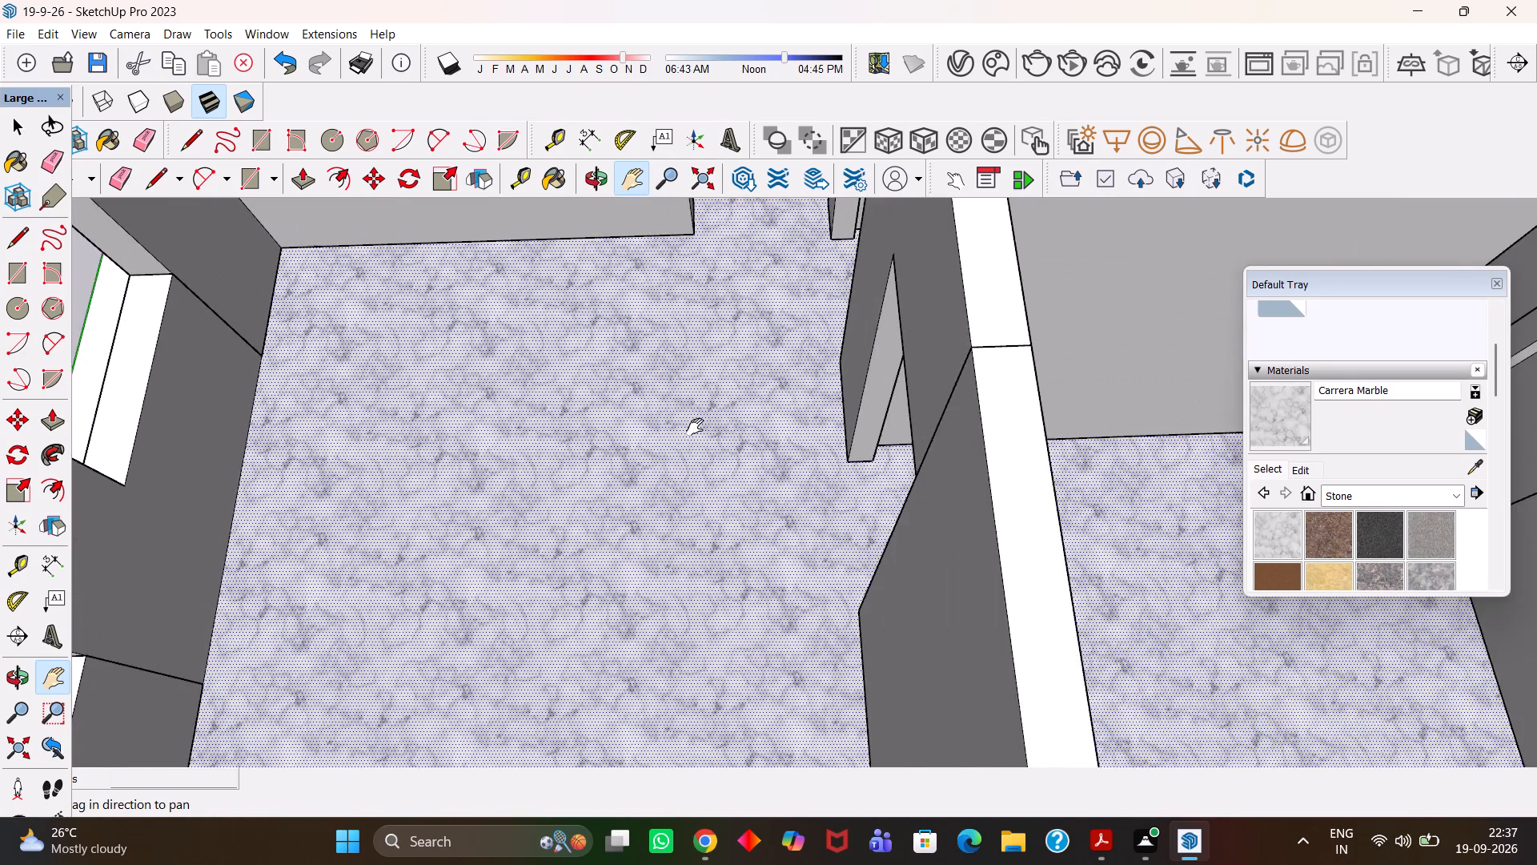
pyautogui.scroll(10, 695, 427)
pyautogui.scroll(-11, 695, 427)
pyautogui.moveTo(784, 290); pyautogui.dragTo(699, 576)
pyautogui.scroll(-6, 694, 533)
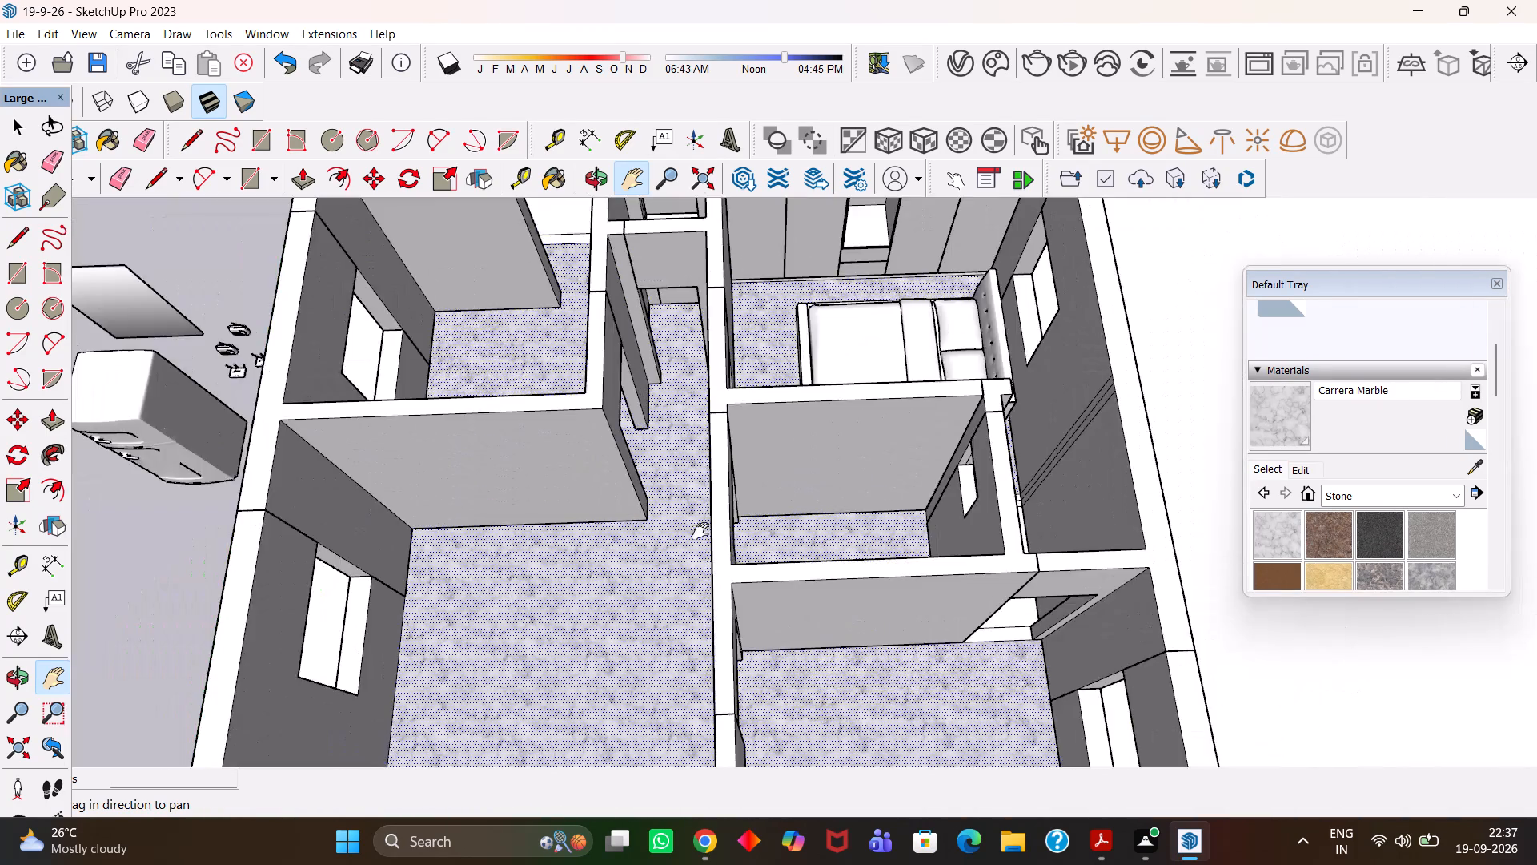
# Examine the room areas near the narrow side passage for floor faces without marble.
pyautogui.moveTo(793, 537); pyautogui.dragTo(761, 456, button='middle')
pyautogui.scroll(4, 759, 458)
pyautogui.scroll(-4, 764, 456)
pyautogui.moveTo(939, 579); pyautogui.dragTo(628, 555)
pyautogui.scroll(-1, 641, 516)
pyautogui.moveTo(657, 576); pyautogui.dragTo(669, 669, button='middle')
pyautogui.moveTo(592, 516); pyautogui.dragTo(659, 589, button='middle')
pyautogui.scroll(5, 658, 588)
pyautogui.moveTo(781, 597); pyautogui.dragTo(718, 516, button='middle')
pyautogui.scroll(3, 718, 516)
pyautogui.scroll(-4, 723, 520)
pyautogui.moveTo(764, 576); pyautogui.dragTo(749, 394)
# Paint the narrow side passage floor and its near doorway threshold with Carrera Marble.
pyautogui.scroll(2, 744, 480)
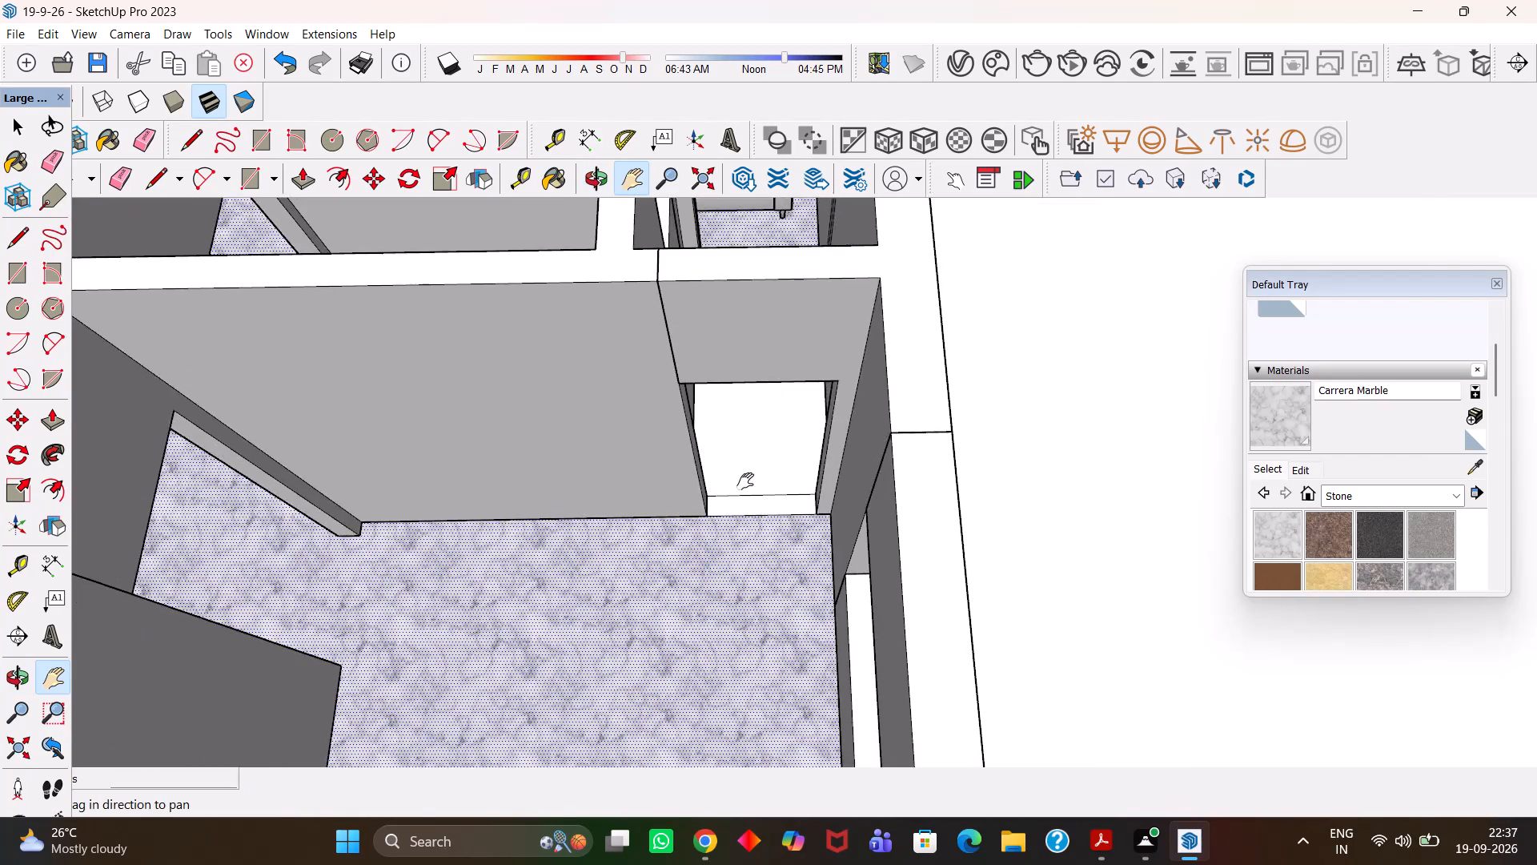
pyautogui.scroll(3, 745, 481)
pyautogui.moveTo(766, 515); pyautogui.dragTo(758, 419, button='middle')
pyautogui.scroll(2, 766, 480)
pyautogui.moveTo(756, 401); pyautogui.dragTo(754, 485)
pyautogui.middleClick(788, 513)
pyautogui.scroll(1, 794, 512)
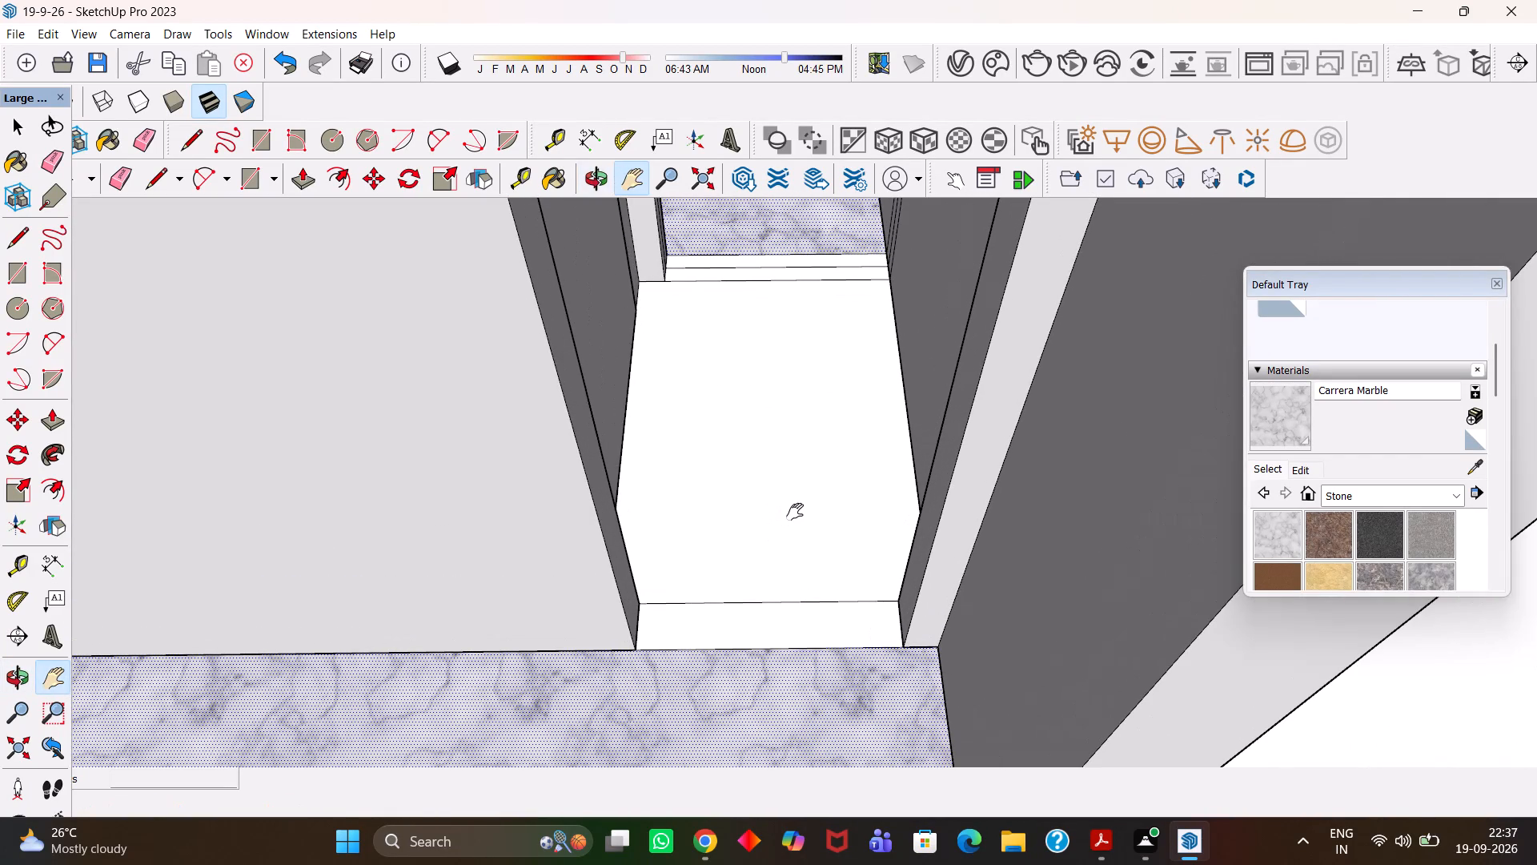
pyautogui.press('b')
pyautogui.press('Return')
pyautogui.click(801, 522)
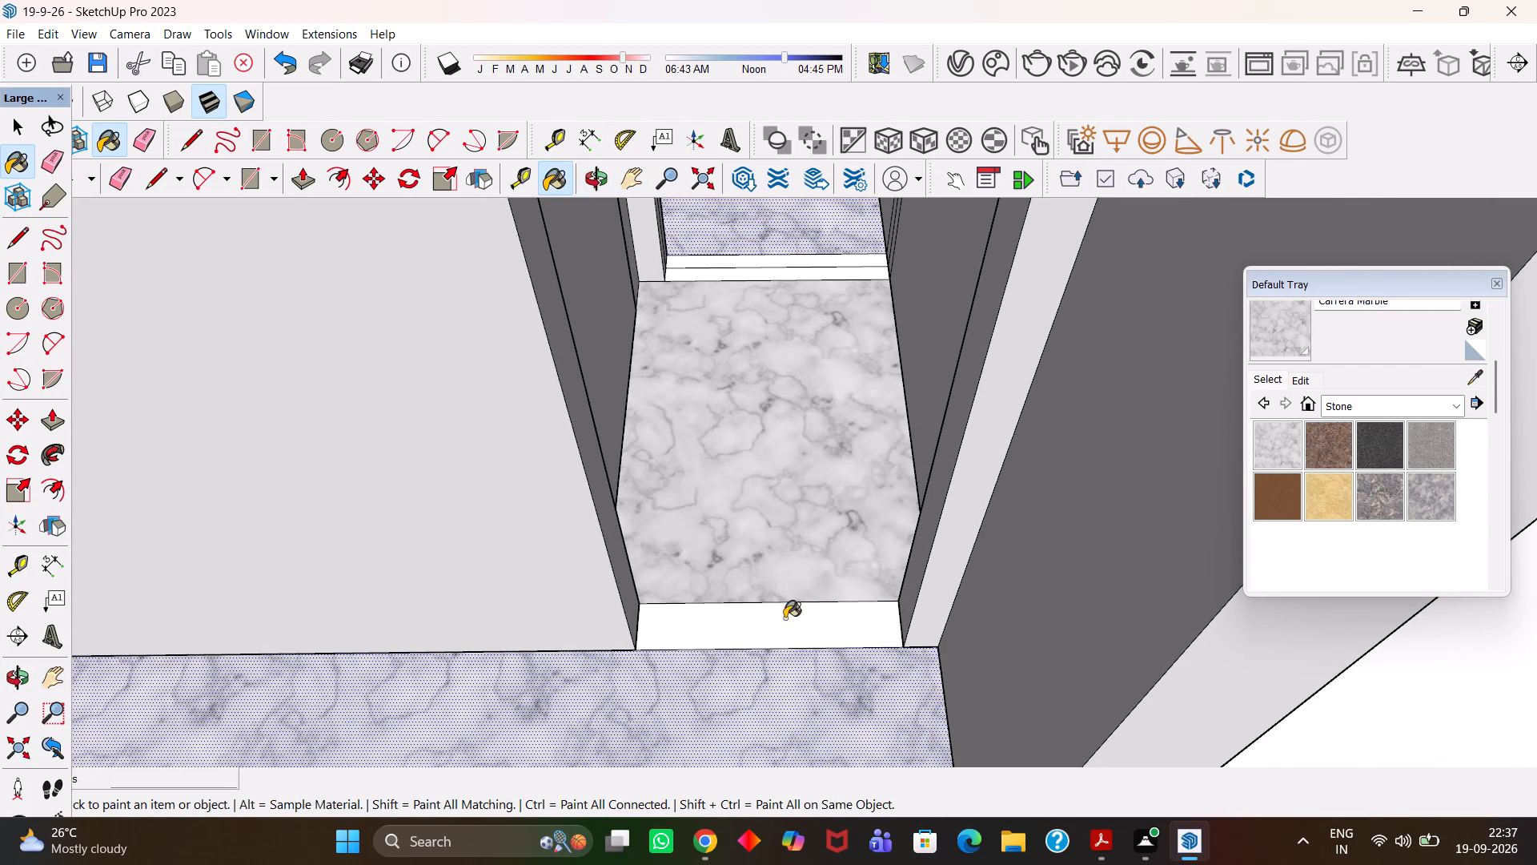
pyautogui.click(785, 618)
# Paint the threshold strips at the passage's far end, toward the bedroom, with Carrera Marble.
pyautogui.scroll(6, 764, 501)
pyautogui.scroll(-8, 785, 453)
pyautogui.moveTo(773, 489); pyautogui.dragTo(780, 409, button='middle')
pyautogui.scroll(2, 773, 305)
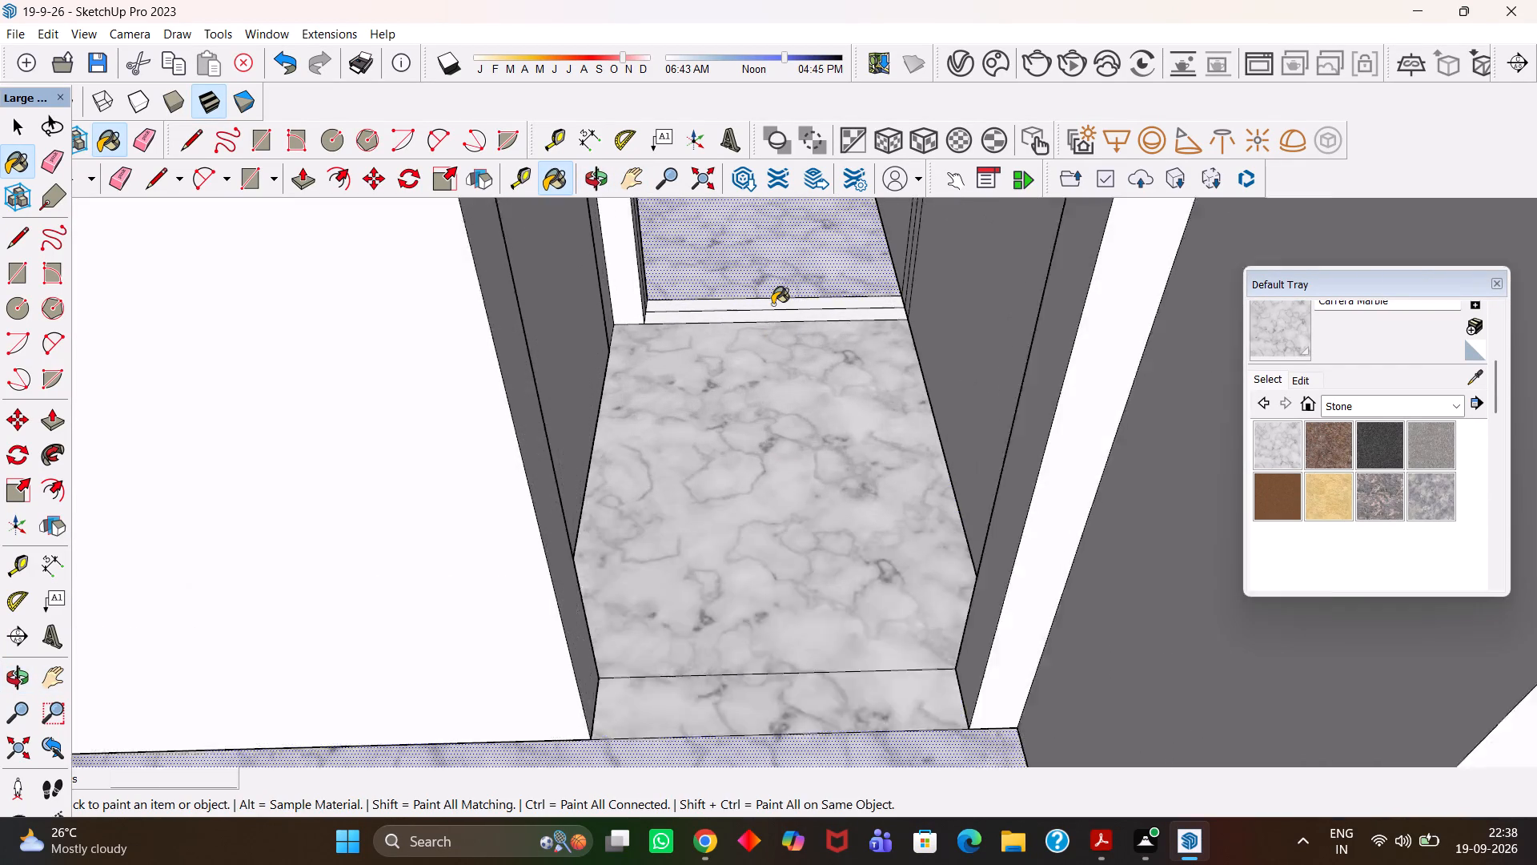
pyautogui.scroll(4, 773, 304)
pyautogui.click(771, 304)
pyautogui.click(773, 323)
# Bring the whole apartment back into view from outside to inspect its overall layout.
pyautogui.scroll(-10, 772, 334)
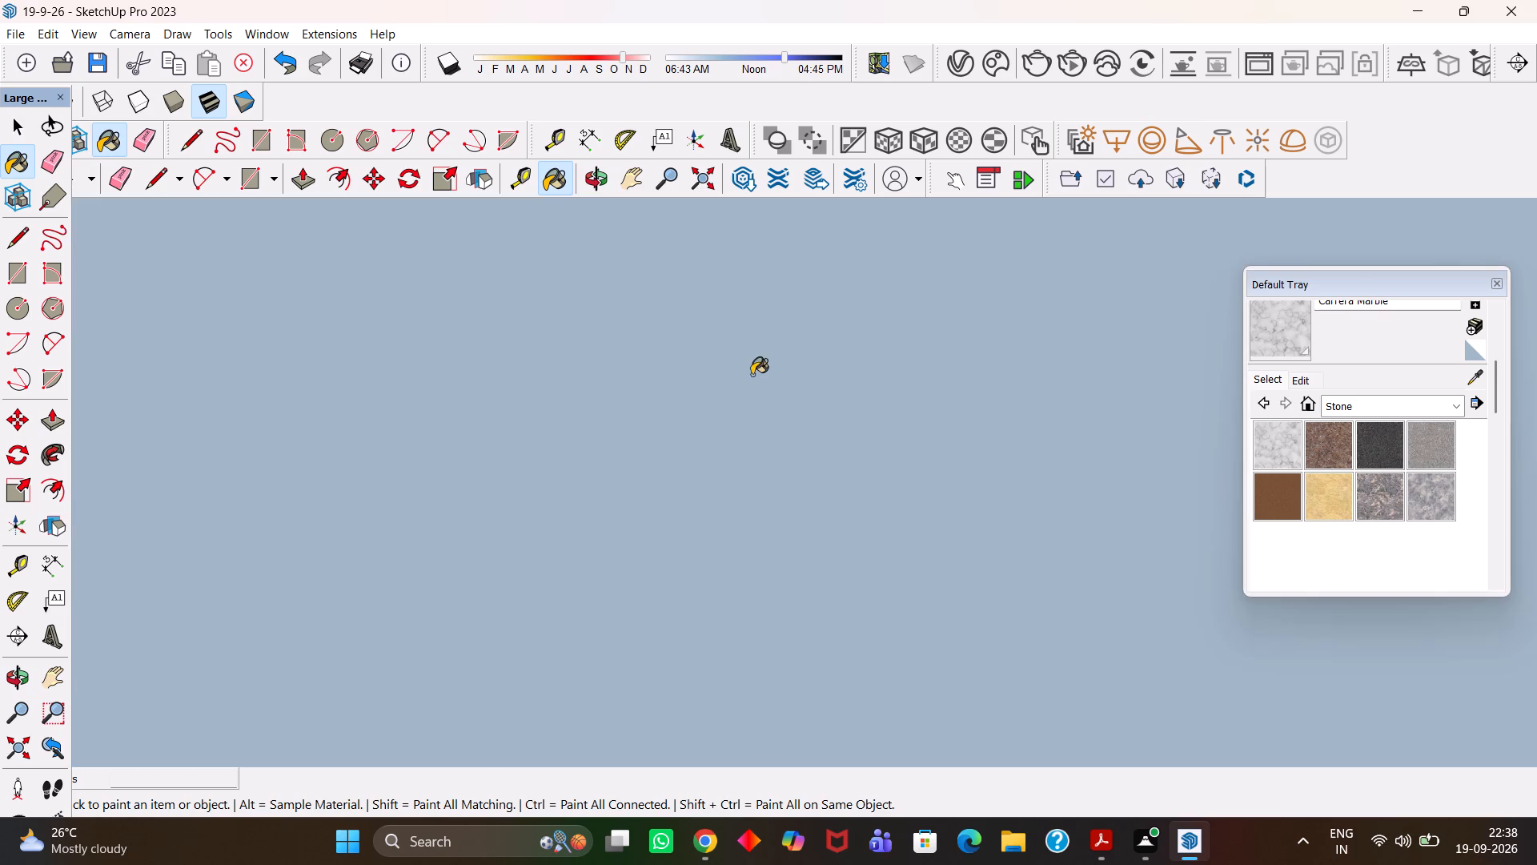
pyautogui.moveTo(746, 445); pyautogui.dragTo(748, 477, button='middle')
pyautogui.scroll(-3, 750, 484)
pyautogui.moveTo(732, 442); pyautogui.dragTo(744, 517, button='middle')
pyautogui.scroll(-3, 744, 517)
pyautogui.press('h')
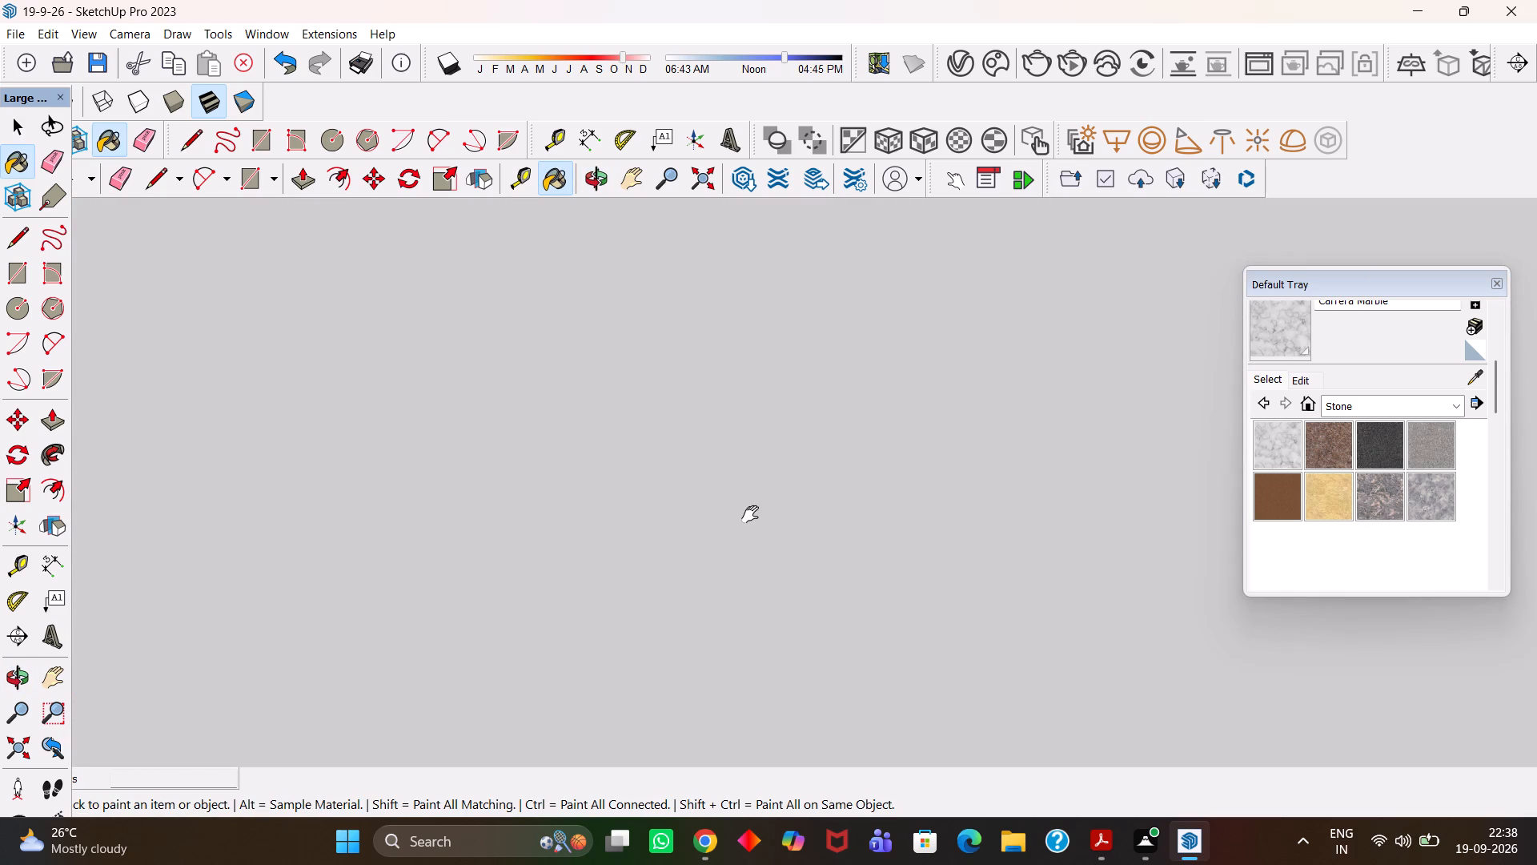
pyautogui.press('Return')
pyautogui.scroll(-15, 885, 443)
pyautogui.moveTo(857, 379); pyautogui.dragTo(842, 442, button='middle')
pyautogui.scroll(-20, 842, 445)
pyautogui.scroll(-7, 842, 445)
pyautogui.moveTo(580, 458); pyautogui.dragTo(840, 461)
pyautogui.scroll(-11, 855, 461)
pyautogui.moveTo(731, 460); pyautogui.dragTo(929, 481)
pyautogui.scroll(-10, 931, 481)
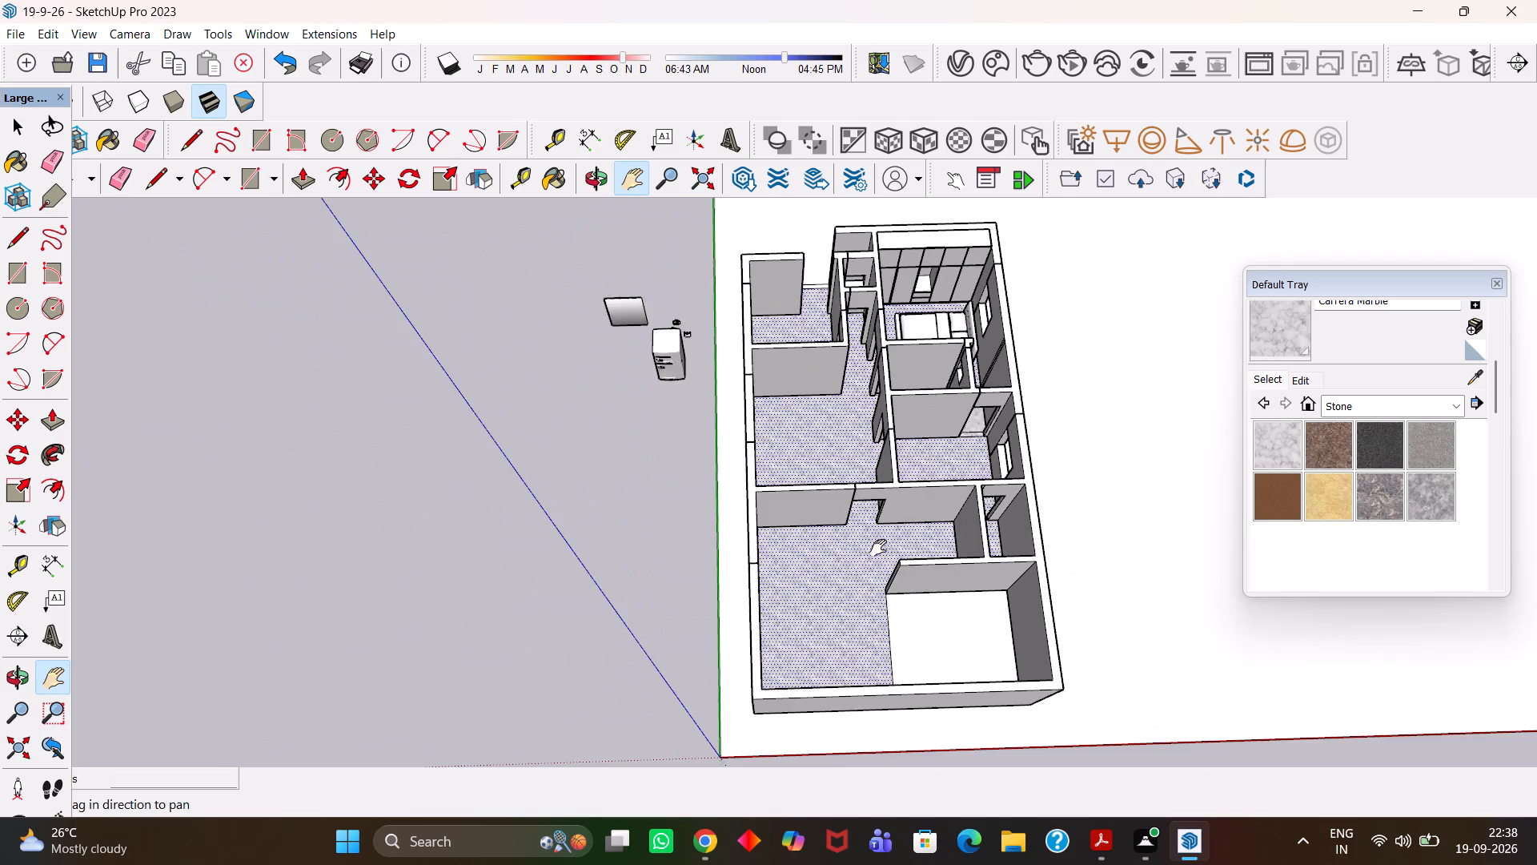
# Examine the bedroom end of the apartment and the adjoining rooms' floors from above.
pyautogui.moveTo(878, 548); pyautogui.dragTo(866, 501, button='middle')
pyautogui.scroll(4, 866, 503)
pyautogui.moveTo(882, 531); pyautogui.dragTo(777, 381)
pyautogui.scroll(-4, 758, 384)
pyautogui.moveTo(863, 511); pyautogui.dragTo(851, 405, button='middle')
pyautogui.scroll(5, 851, 405)
pyautogui.scroll(-4, 849, 410)
pyautogui.moveTo(809, 371); pyautogui.dragTo(841, 511)
pyautogui.moveTo(785, 396); pyautogui.dragTo(813, 523, button='middle')
pyautogui.scroll(1, 813, 523)
pyautogui.moveTo(765, 336); pyautogui.dragTo(777, 536)
pyautogui.scroll(4, 715, 428)
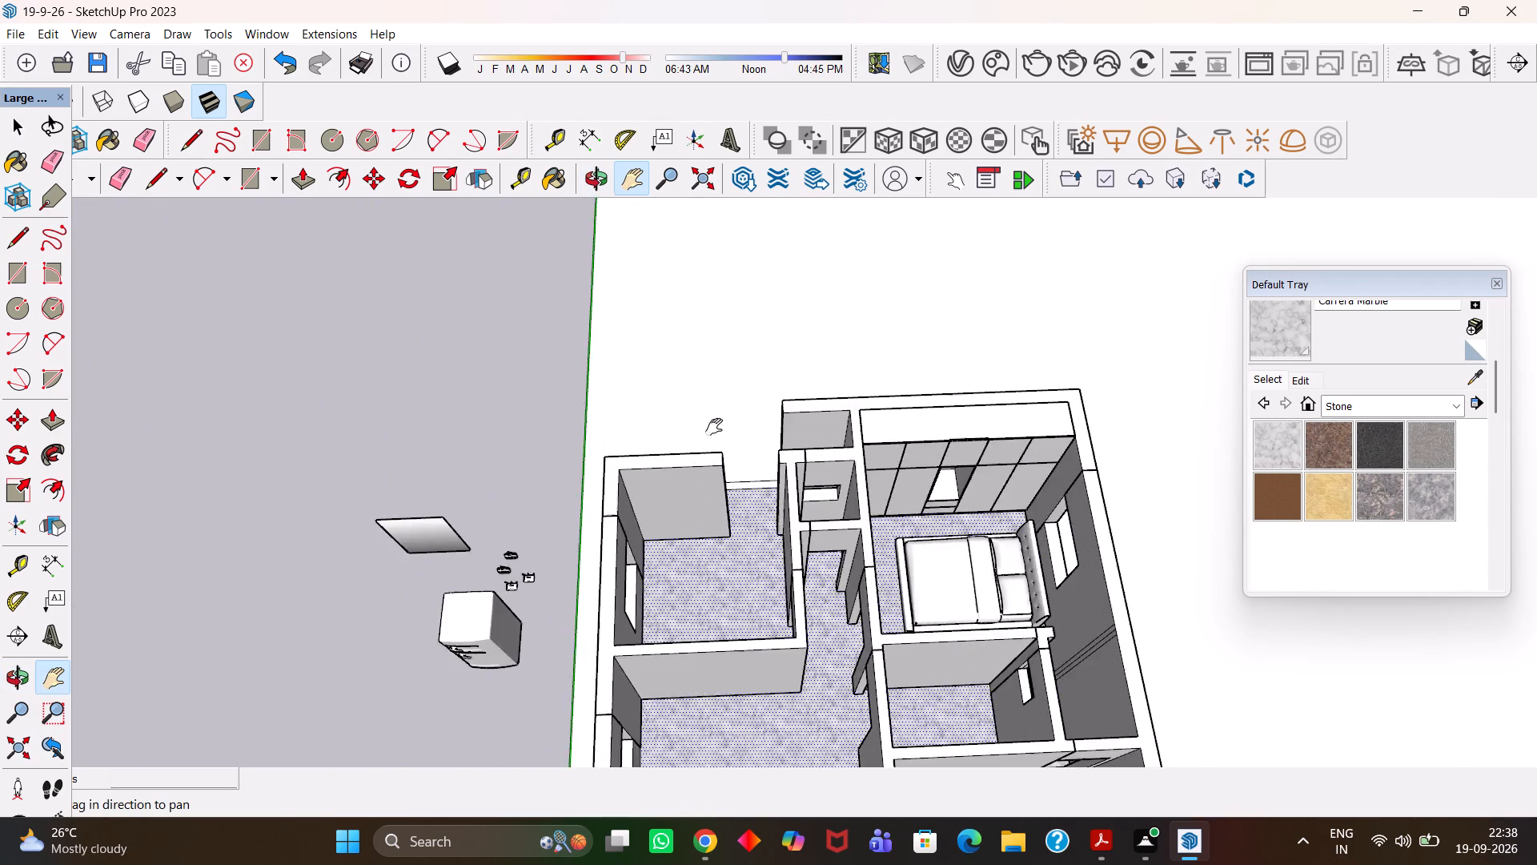
pyautogui.scroll(5, 714, 427)
pyautogui.moveTo(736, 472); pyautogui.dragTo(716, 565, button='middle')
pyautogui.scroll(4, 716, 565)
pyautogui.scroll(-6, 716, 565)
pyautogui.moveTo(709, 603); pyautogui.dragTo(573, 377)
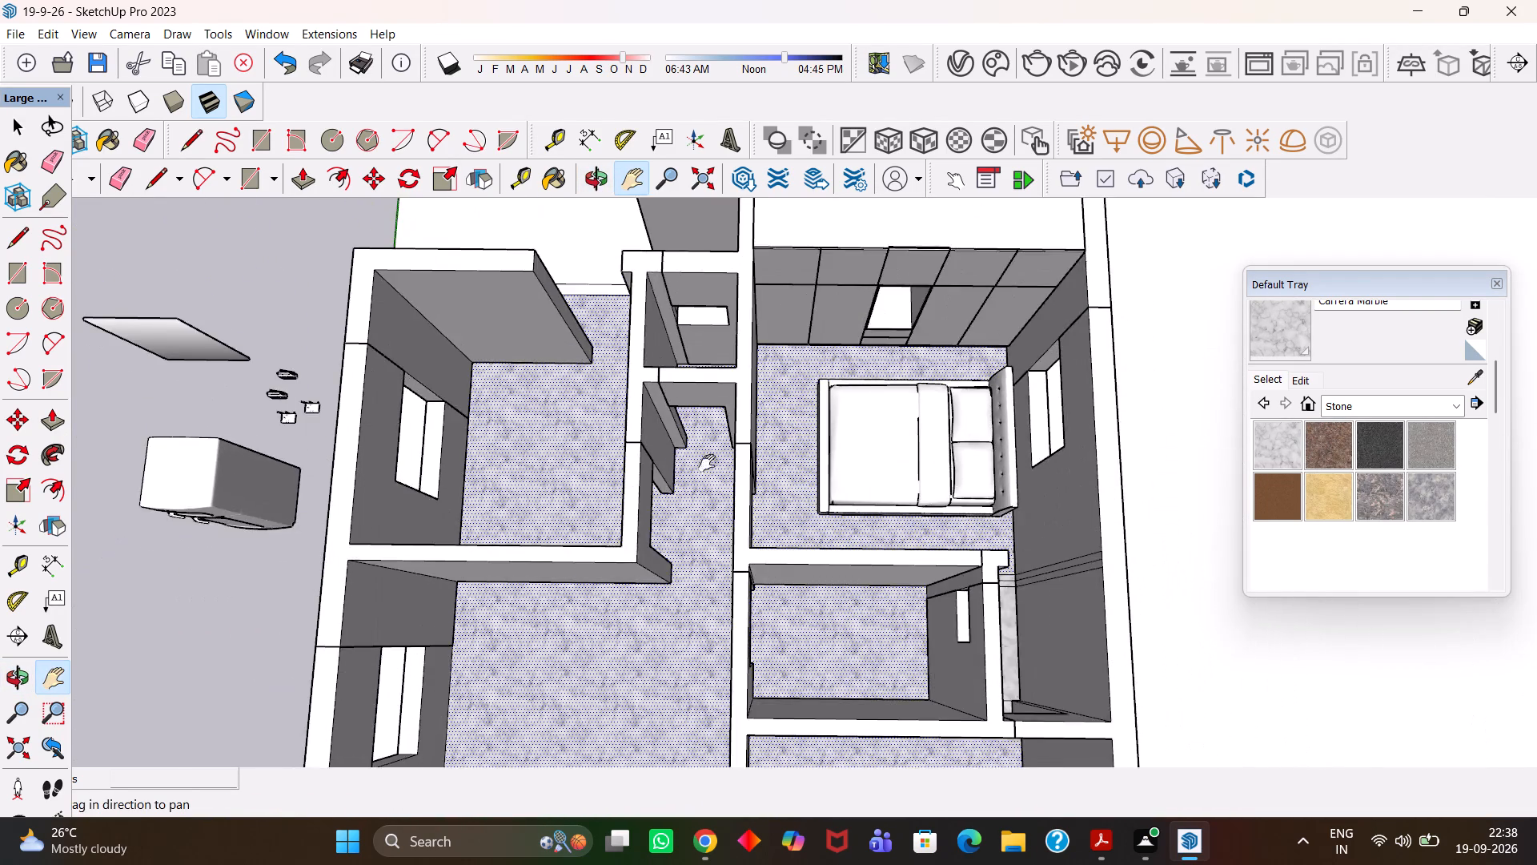
# Examine the apartment's room layout and the loose objects standing outside its walls.
pyautogui.scroll(-4, 714, 473)
pyautogui.scroll(1, 768, 535)
pyautogui.moveTo(765, 493); pyautogui.dragTo(795, 312, button='middle')
pyautogui.scroll(-6, 789, 332)
pyautogui.moveTo(806, 509); pyautogui.dragTo(755, 513, button='middle')
pyautogui.scroll(3, 741, 513)
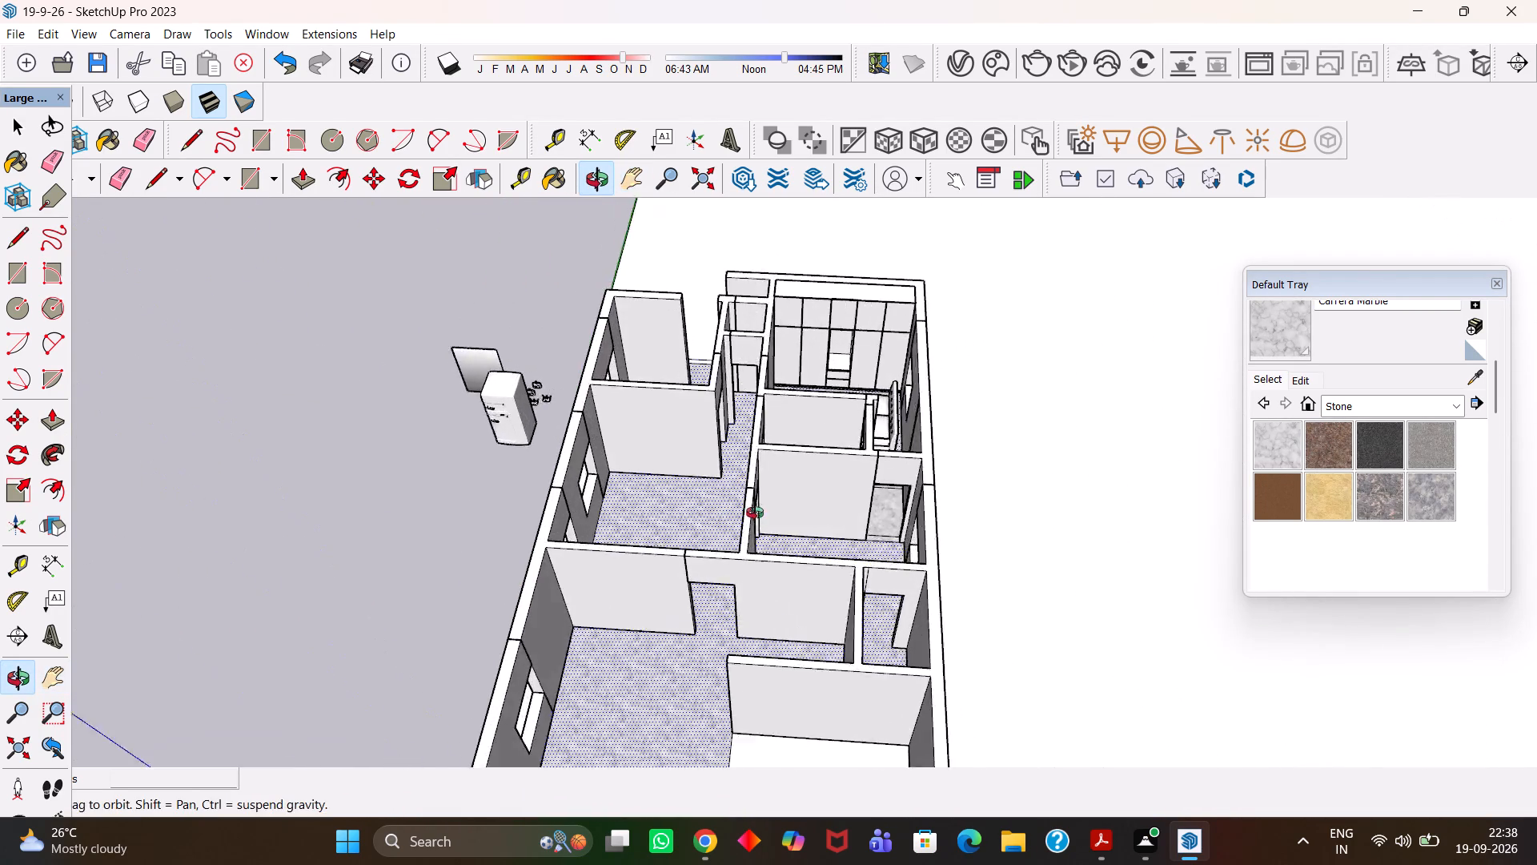
pyautogui.moveTo(755, 513); pyautogui.dragTo(769, 513, button='middle')
pyautogui.scroll(3, 755, 513)
pyautogui.scroll(-6, 777, 513)
pyautogui.moveTo(756, 553); pyautogui.dragTo(781, 591, button='middle')
pyautogui.scroll(5, 789, 589)
pyautogui.scroll(-5, 760, 582)
pyautogui.moveTo(616, 505); pyautogui.dragTo(772, 558)
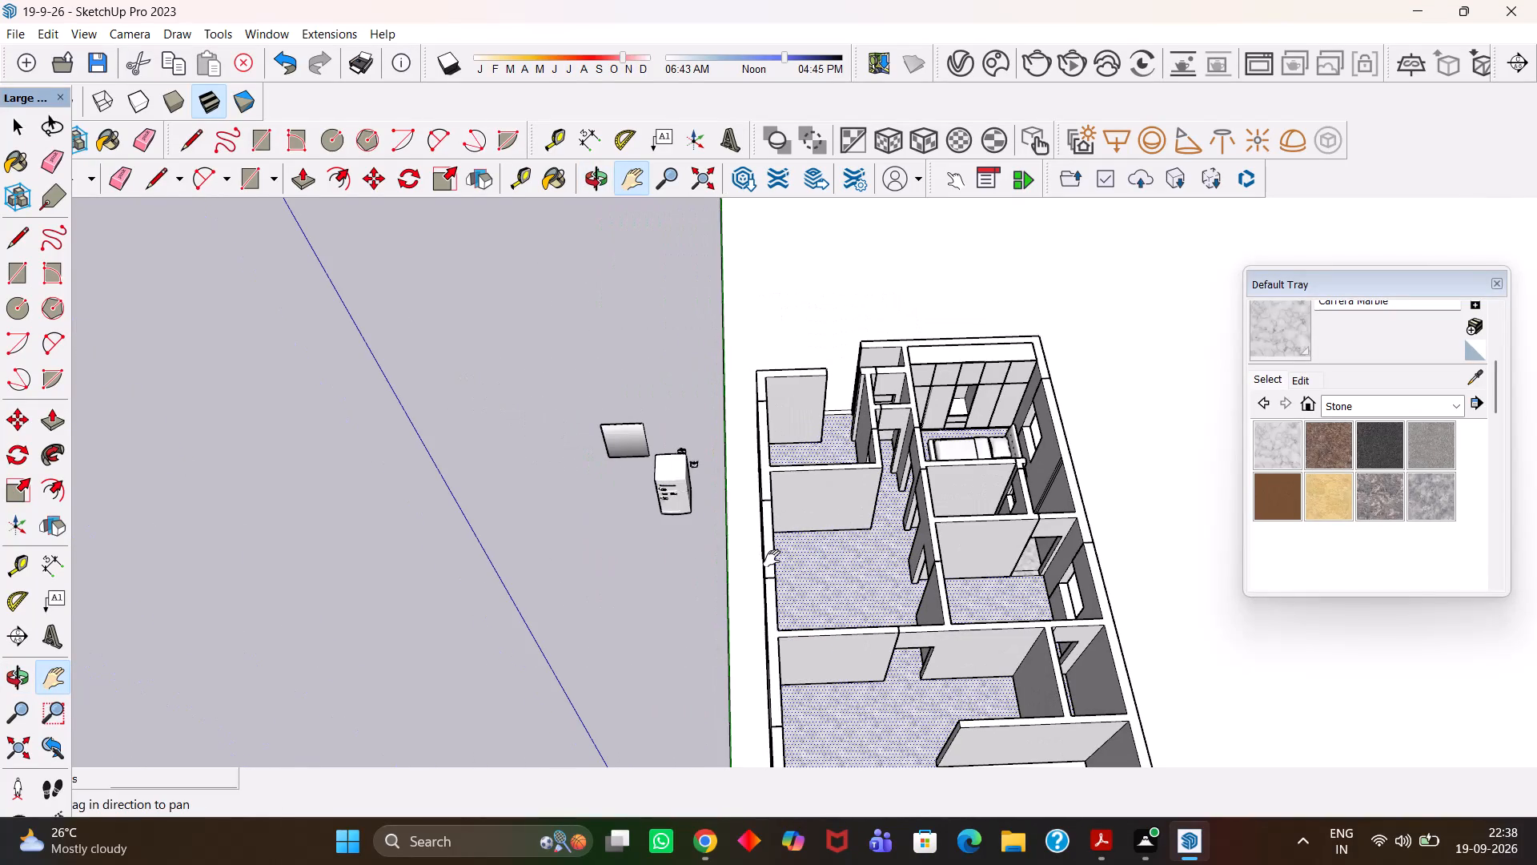
# Delete the boxy white object standing outside the apartment beside the flat panel.
pyautogui.press('space')
pyautogui.scroll(9, 648, 469)
pyautogui.moveTo(674, 494); pyautogui.dragTo(679, 547, button='middle')
pyautogui.scroll(-1, 676, 548)
pyautogui.click(710, 524)
pyautogui.press('Delete')
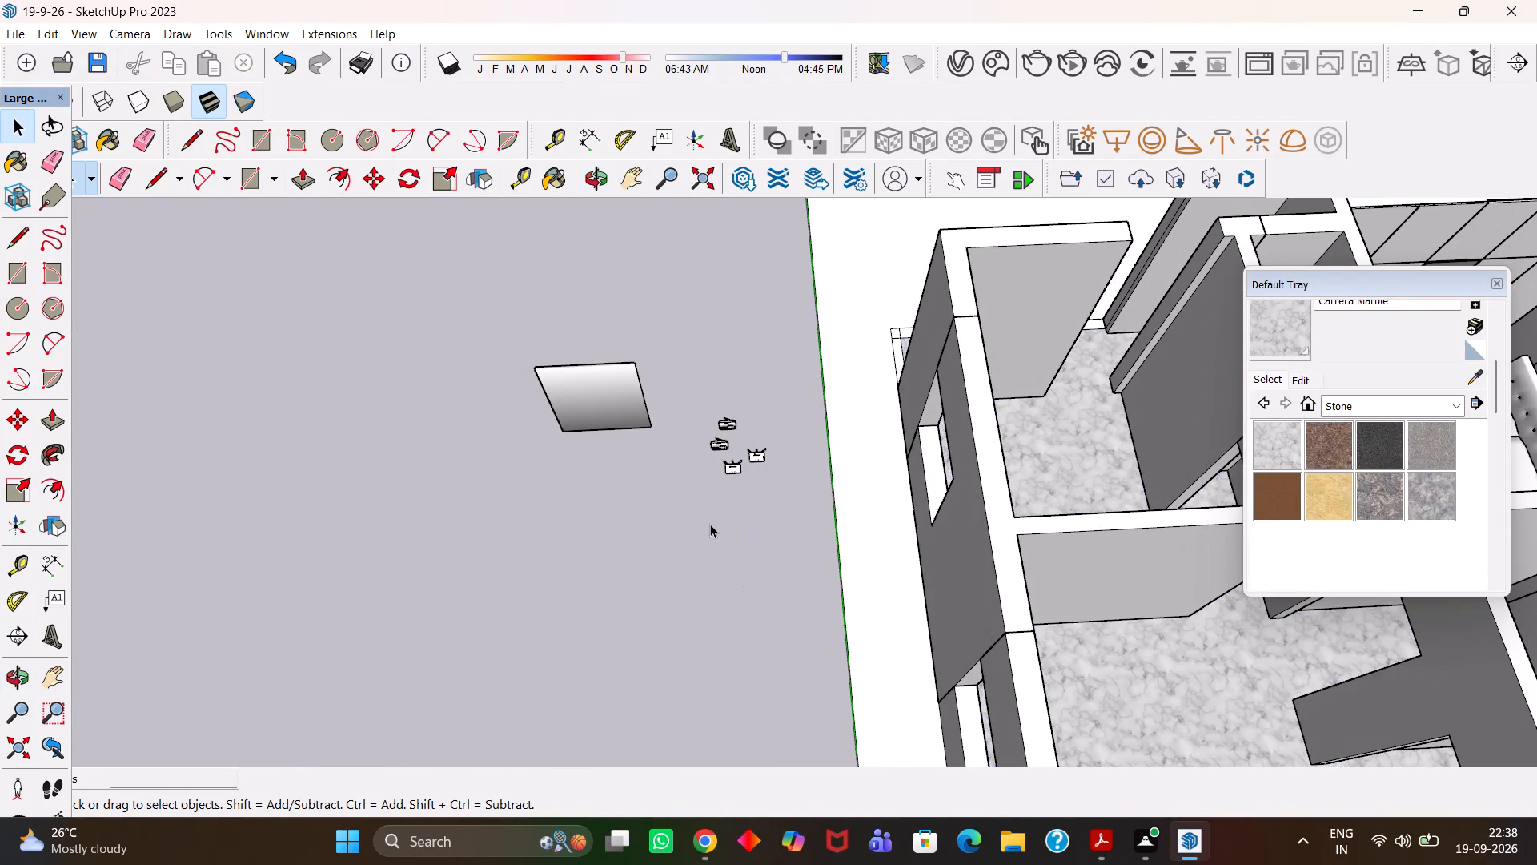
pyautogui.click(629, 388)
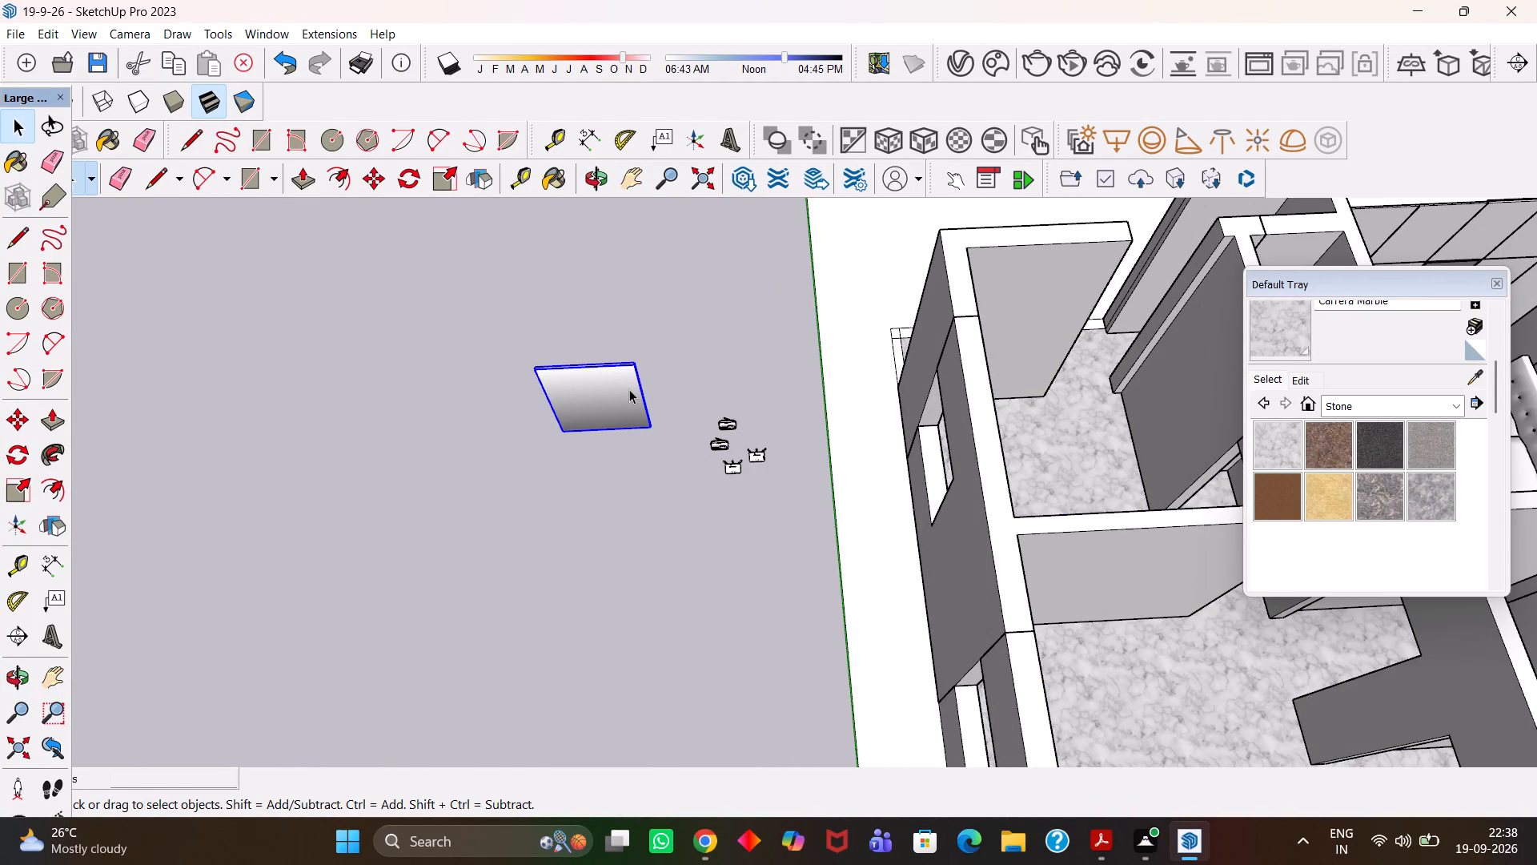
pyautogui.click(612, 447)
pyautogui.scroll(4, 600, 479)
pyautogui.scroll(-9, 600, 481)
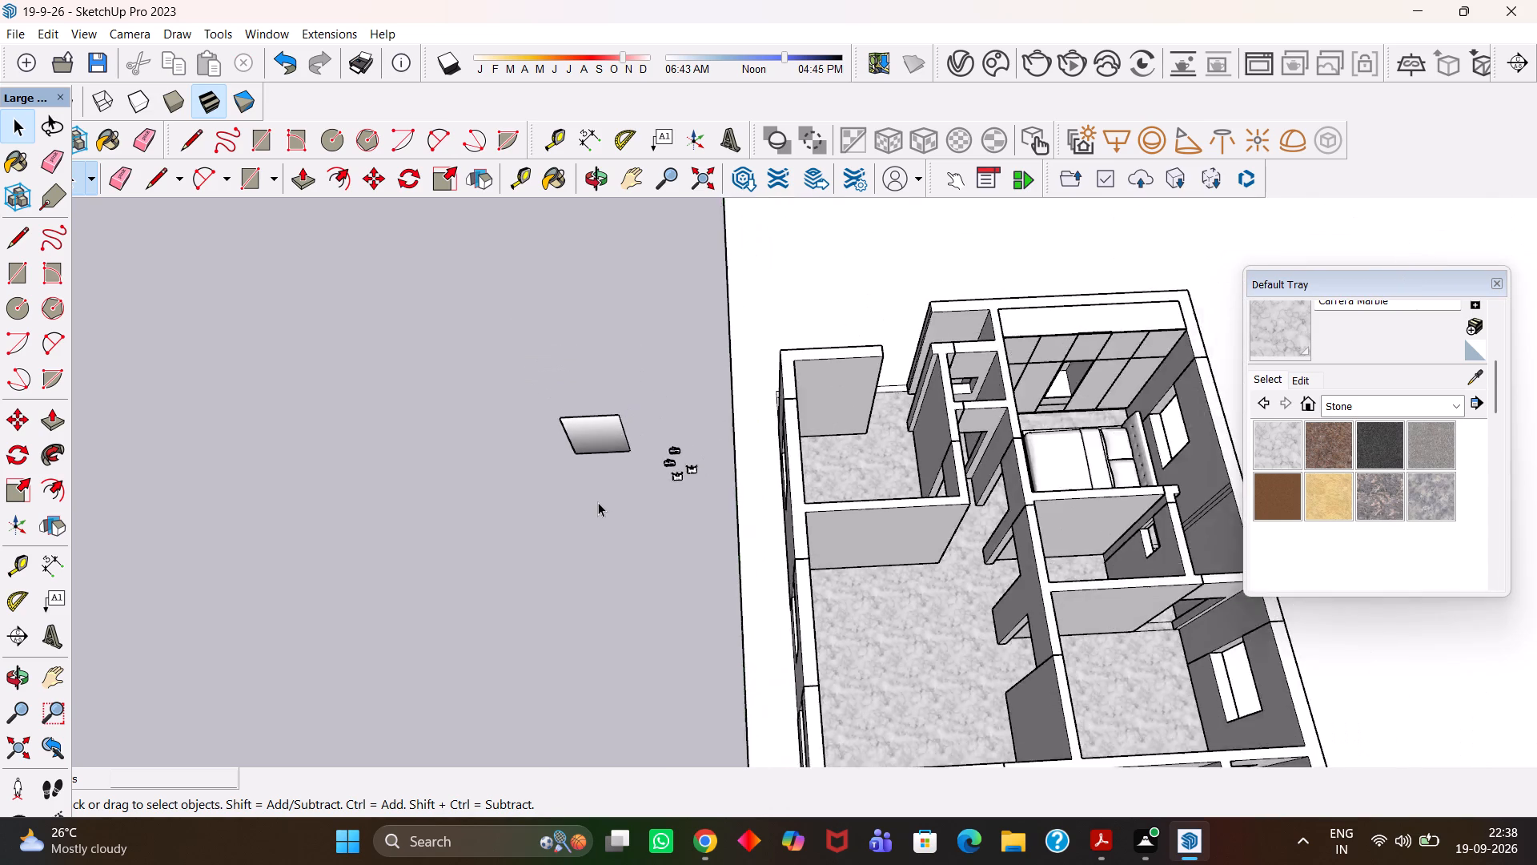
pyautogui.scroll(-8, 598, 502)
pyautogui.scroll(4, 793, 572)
# Examine the large room at the apartment's front end and the white floor area beside its partition.
pyautogui.press('h')
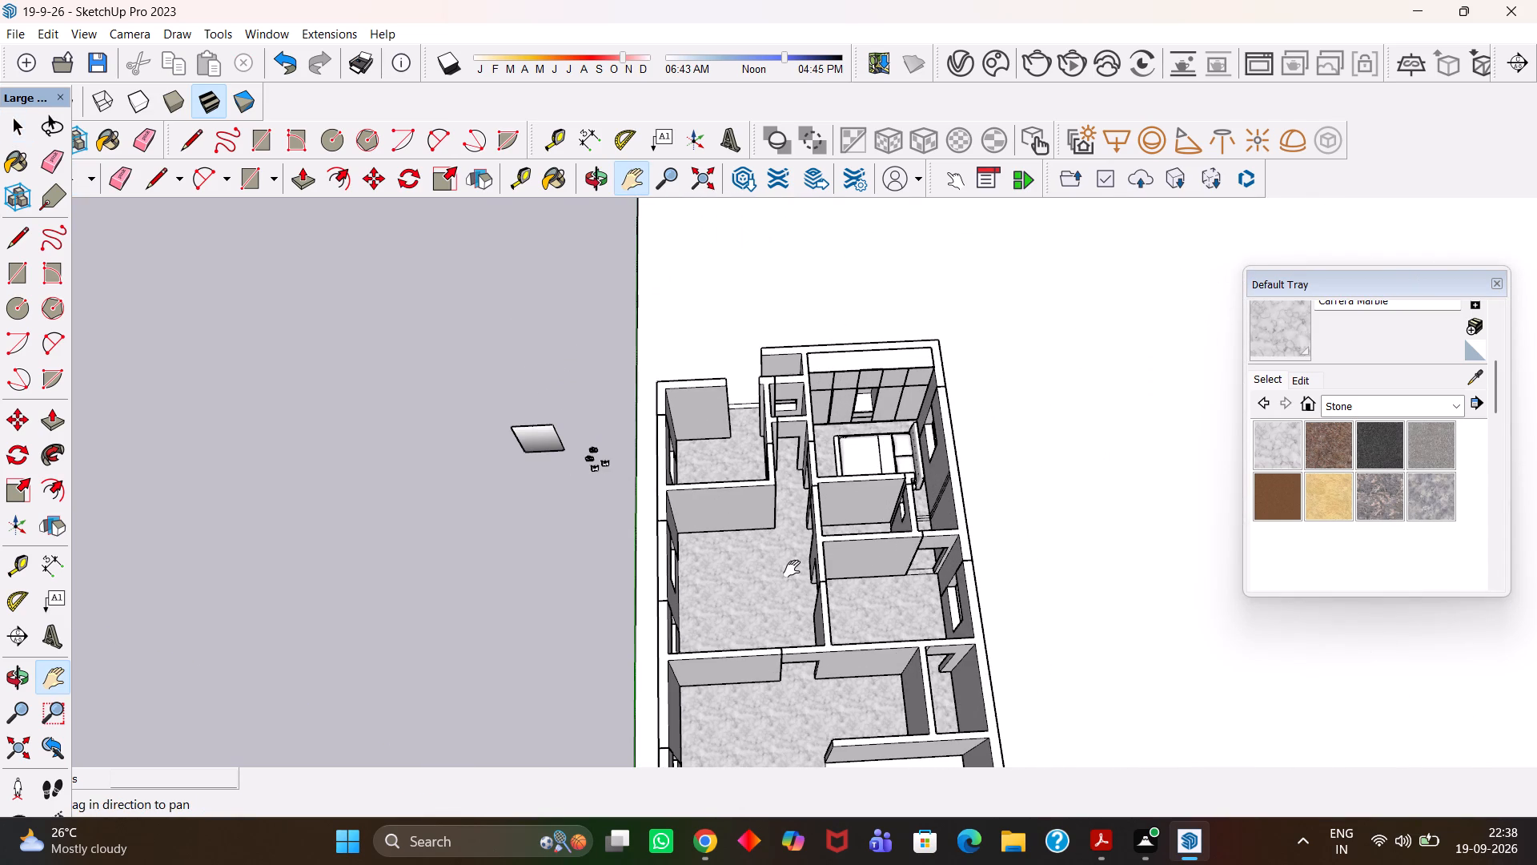
pyautogui.press('Return')
pyautogui.scroll(6, 792, 569)
pyautogui.scroll(-6, 788, 569)
pyautogui.moveTo(842, 554); pyautogui.dragTo(624, 501)
pyautogui.scroll(-5, 625, 492)
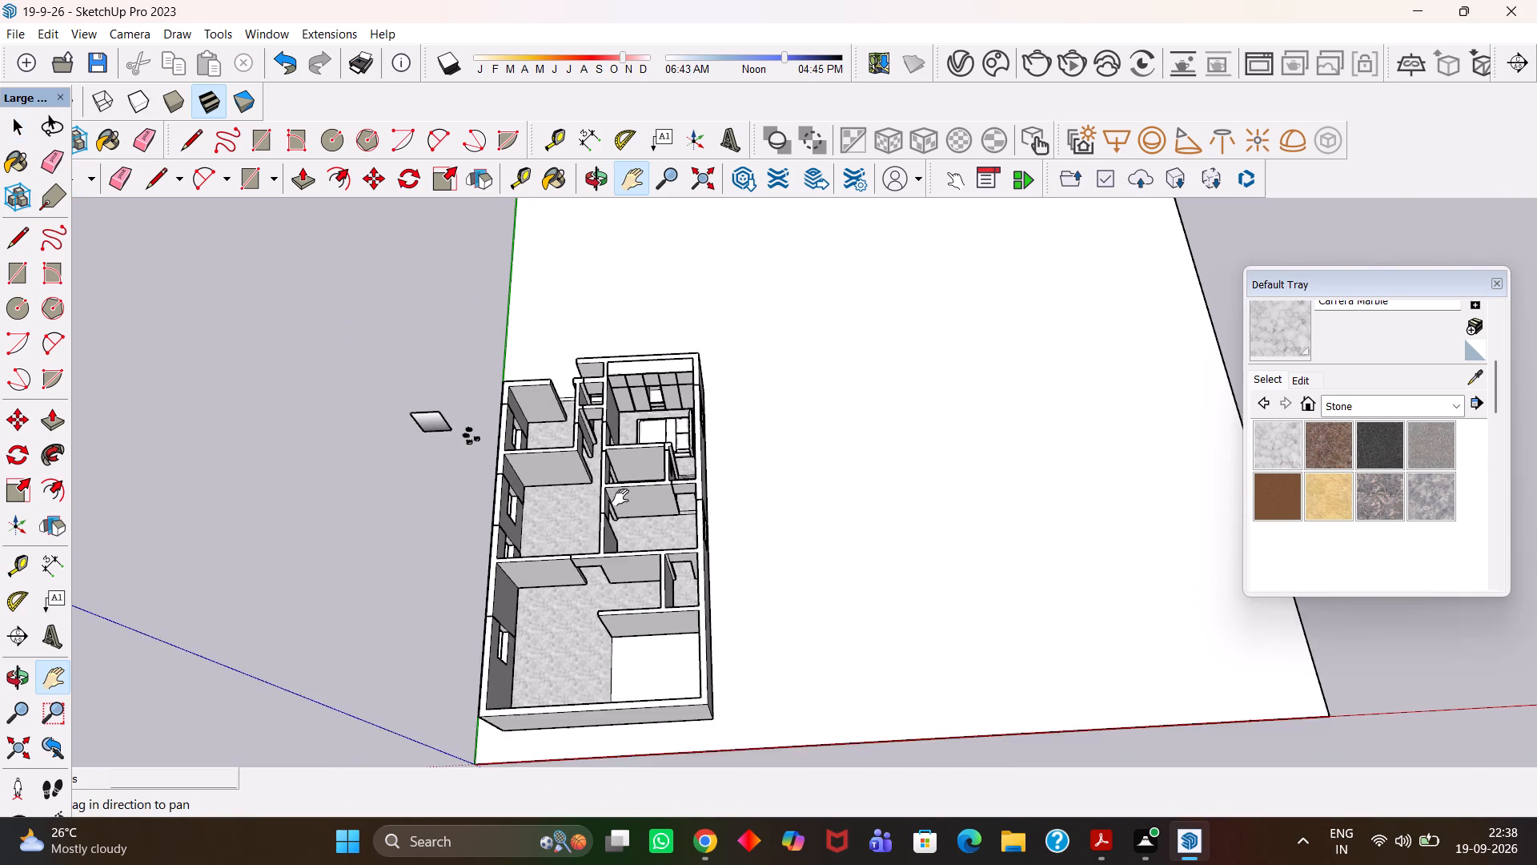
pyautogui.scroll(7, 615, 555)
pyautogui.moveTo(586, 594); pyautogui.dragTo(628, 465)
pyautogui.scroll(5, 630, 458)
pyautogui.scroll(-6, 630, 458)
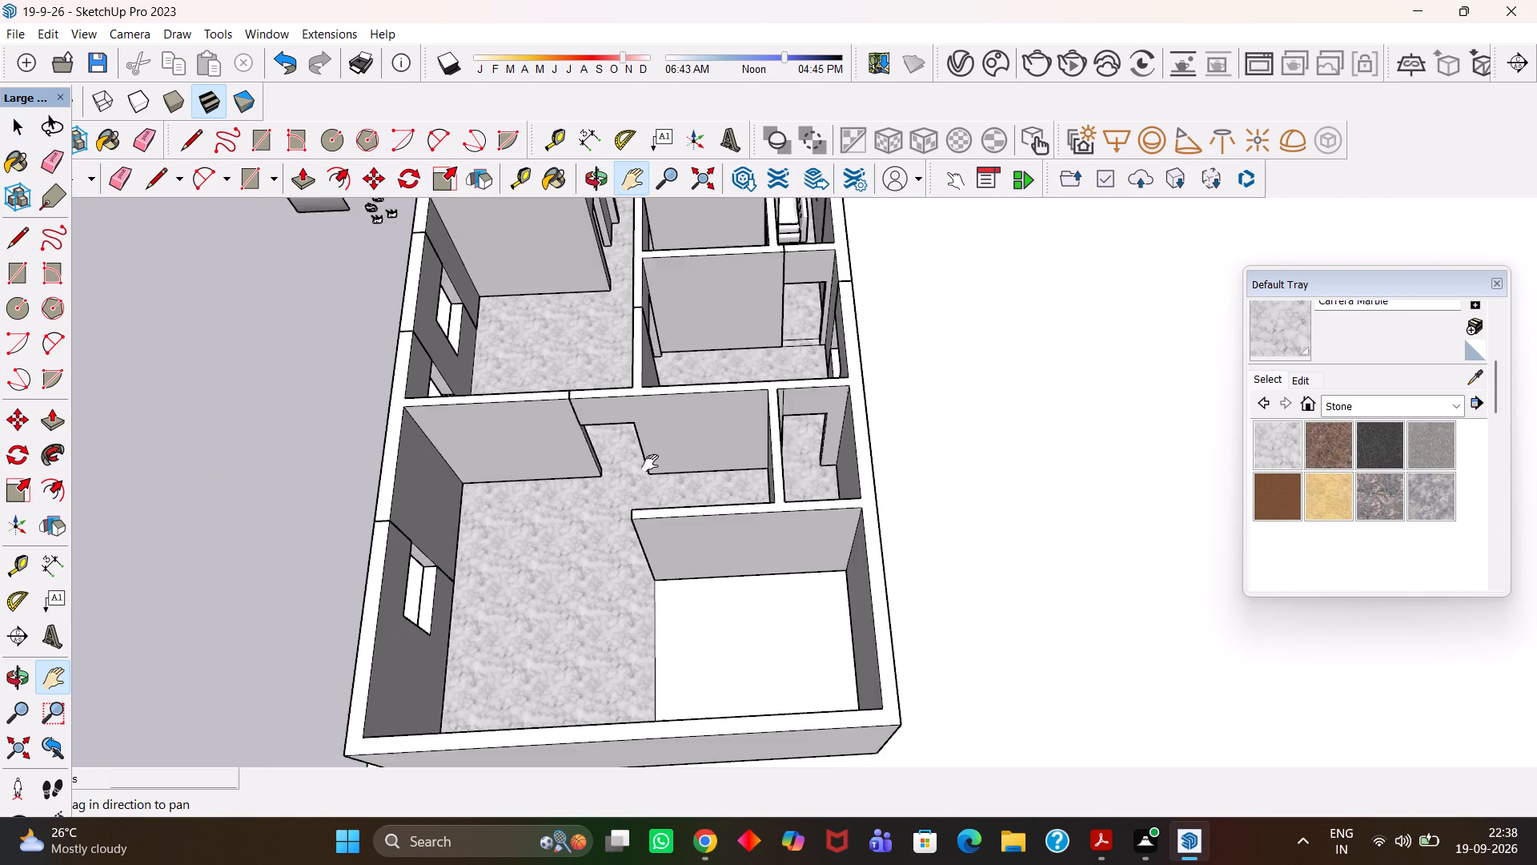
pyautogui.moveTo(708, 438); pyautogui.dragTo(691, 505, button='middle')
pyautogui.scroll(4, 691, 505)
pyautogui.scroll(-5, 691, 505)
pyautogui.moveTo(688, 549); pyautogui.dragTo(688, 494, button='middle')
pyautogui.scroll(3, 688, 494)
pyautogui.scroll(-5, 688, 494)
pyautogui.moveTo(696, 515); pyautogui.dragTo(742, 459)
pyautogui.scroll(4, 742, 459)
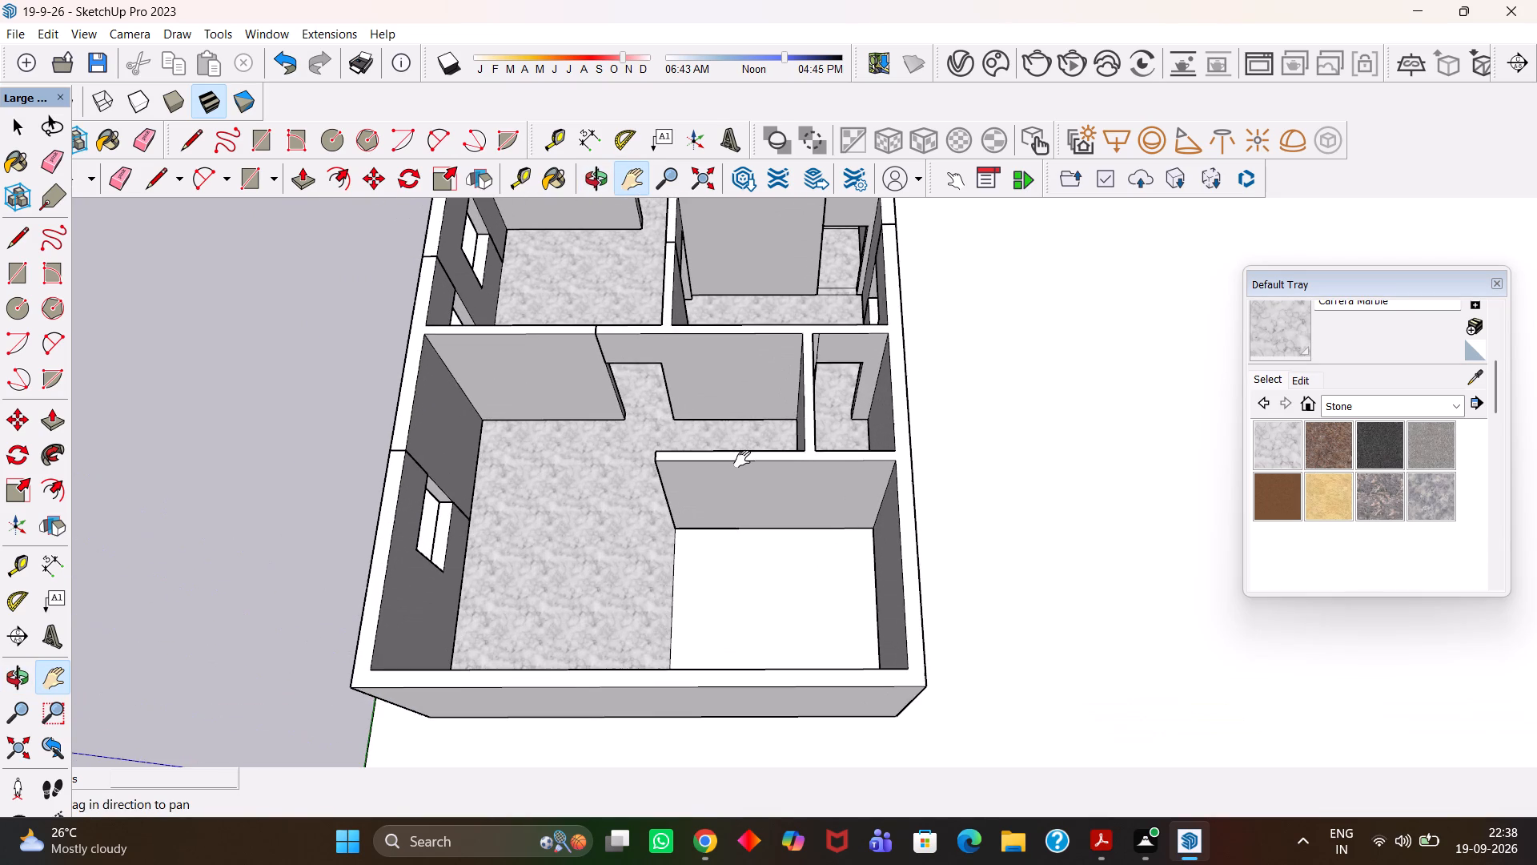
# Examine the floor finish from above across the bedroom and central rooms.
pyautogui.moveTo(704, 489); pyautogui.dragTo(702, 517, button='middle')
pyautogui.scroll(-2, 702, 517)
pyautogui.moveTo(694, 445); pyautogui.dragTo(688, 569)
pyautogui.moveTo(680, 470); pyautogui.dragTo(677, 505, button='middle')
pyautogui.scroll(-1, 677, 505)
pyautogui.moveTo(687, 484); pyautogui.dragTo(706, 537)
pyautogui.scroll(3, 703, 509)
pyautogui.scroll(-3, 703, 509)
pyautogui.moveTo(719, 477); pyautogui.dragTo(724, 542)
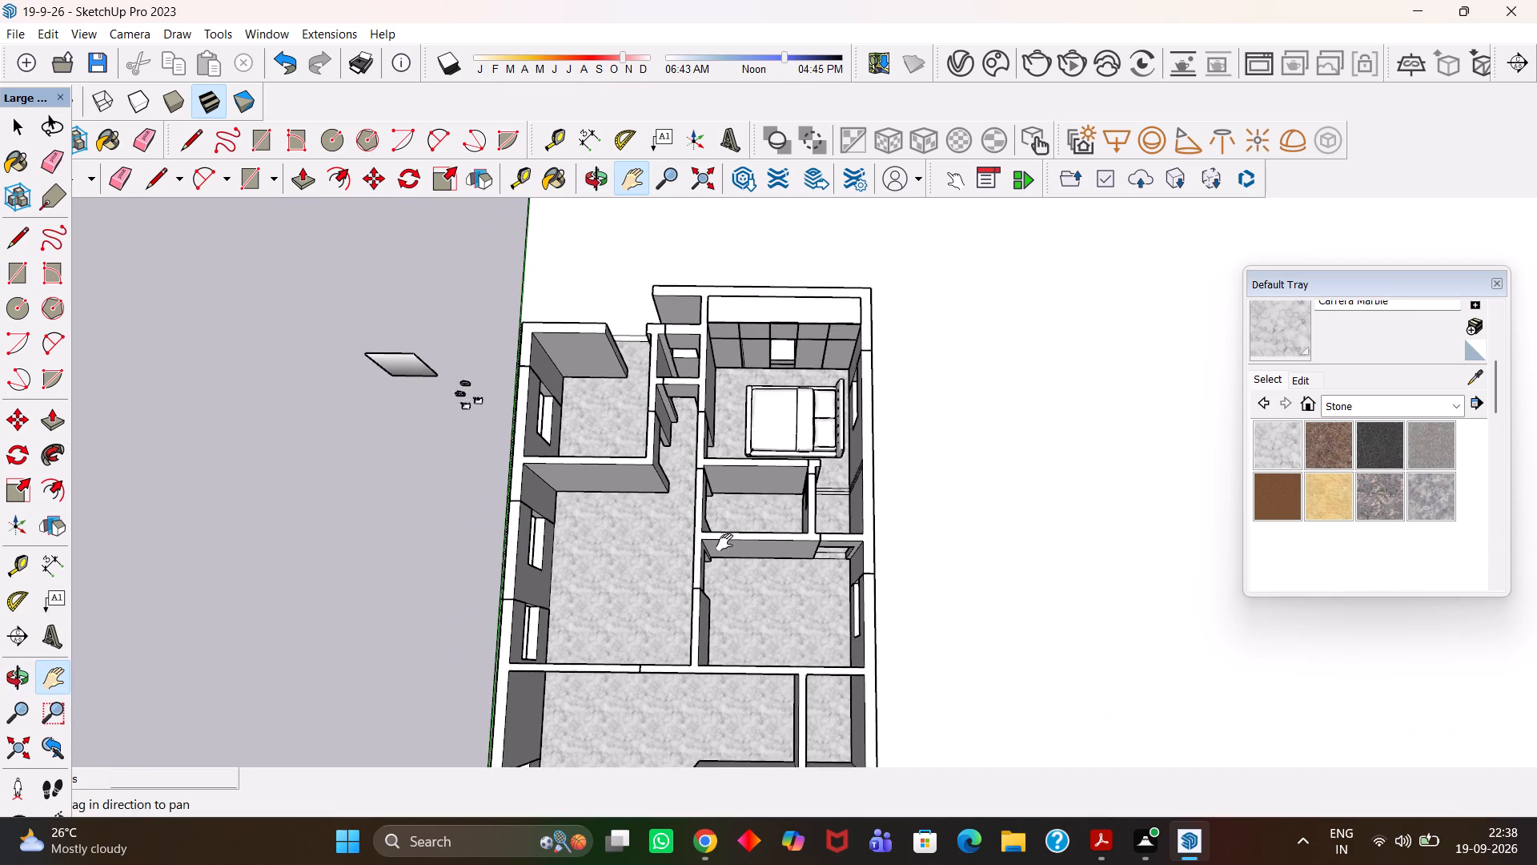
pyautogui.scroll(4, 724, 542)
pyautogui.scroll(-4, 724, 542)
pyautogui.scroll(2, 726, 553)
pyautogui.scroll(-5, 707, 554)
# Examine the whole apartment layout from its long windowed side.
pyautogui.moveTo(604, 558); pyautogui.dragTo(937, 548, button='middle')
pyautogui.scroll(1, 937, 548)
pyautogui.moveTo(869, 549); pyautogui.dragTo(881, 561, button='middle')
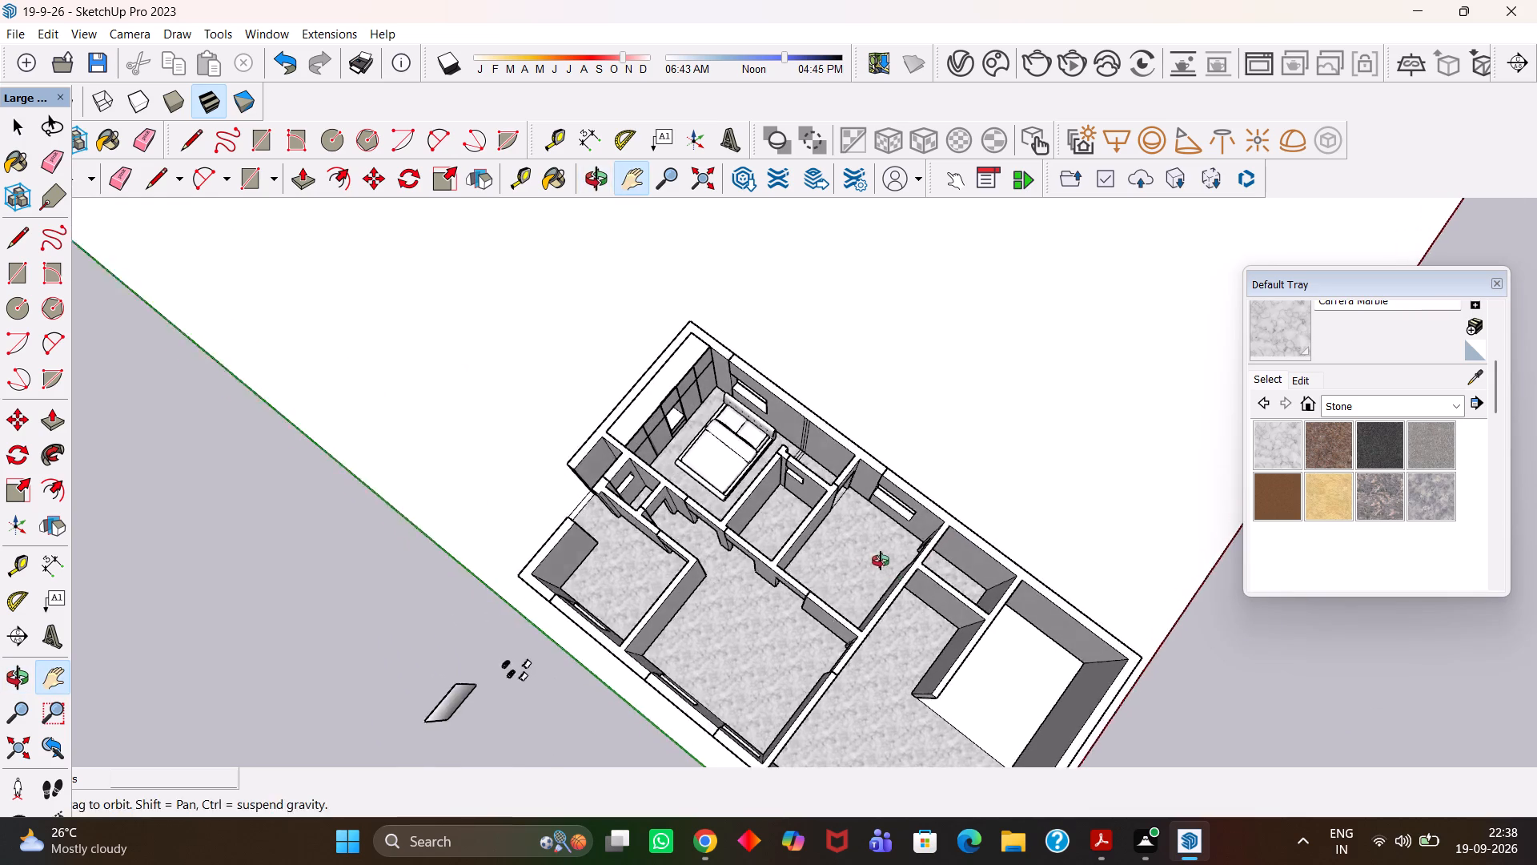
pyautogui.moveTo(881, 561); pyautogui.dragTo(988, 562, button='middle')
pyautogui.scroll(1, 971, 569)
pyautogui.moveTo(952, 573); pyautogui.dragTo(891, 448)
pyautogui.moveTo(806, 474); pyautogui.dragTo(926, 515, button='middle')
pyautogui.scroll(3, 901, 513)
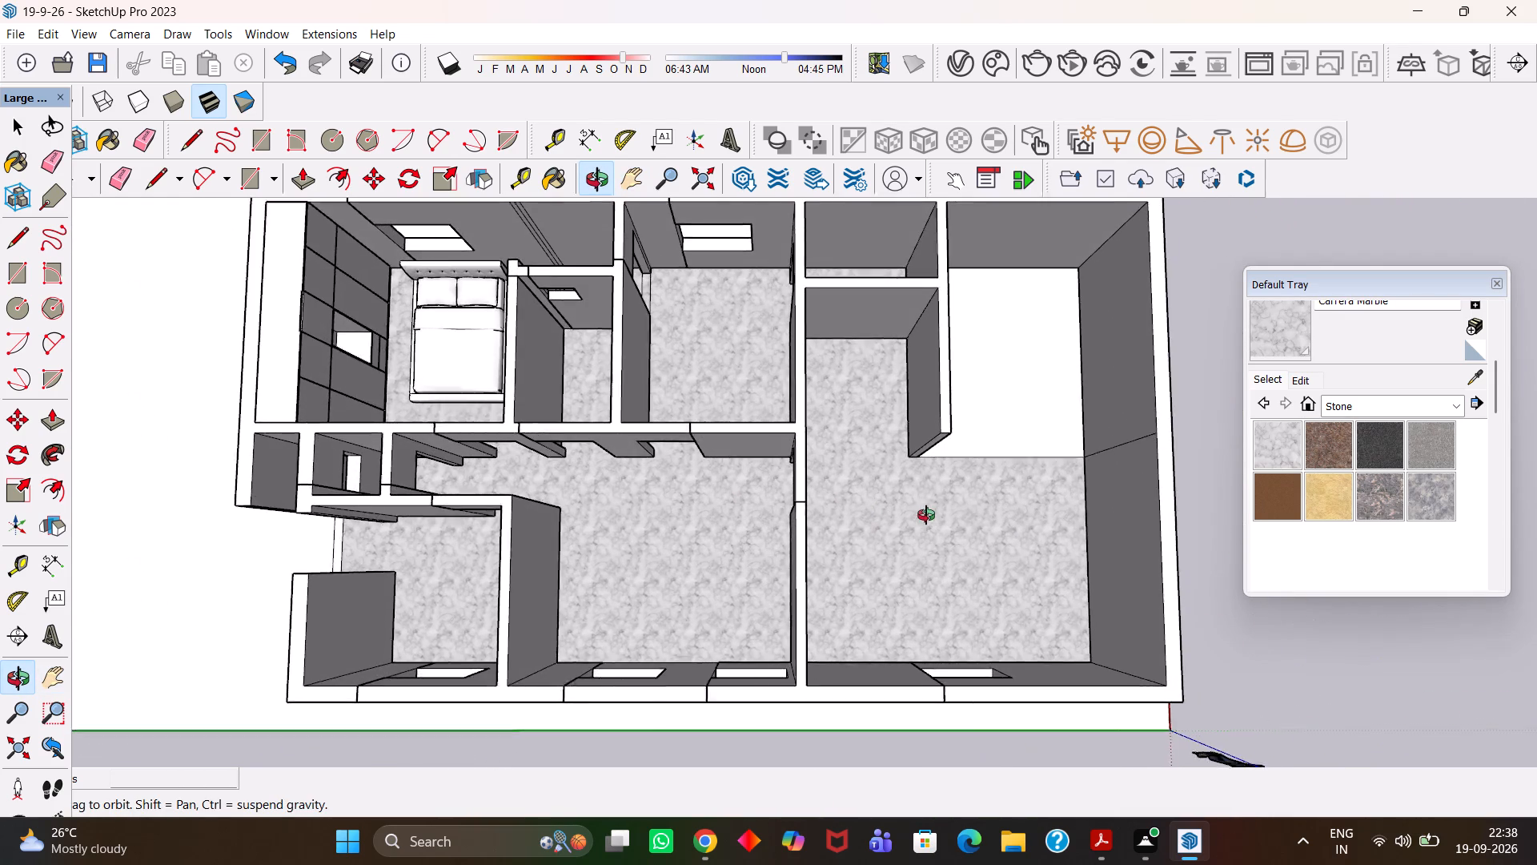
# Examine the marble floors of the central rooms and the large front room from above.
pyautogui.moveTo(926, 515); pyautogui.dragTo(920, 516, button='middle')
pyautogui.moveTo(916, 512); pyautogui.dragTo(937, 541)
pyautogui.moveTo(925, 542); pyautogui.dragTo(933, 542, button='middle')
pyautogui.scroll(-2, 933, 542)
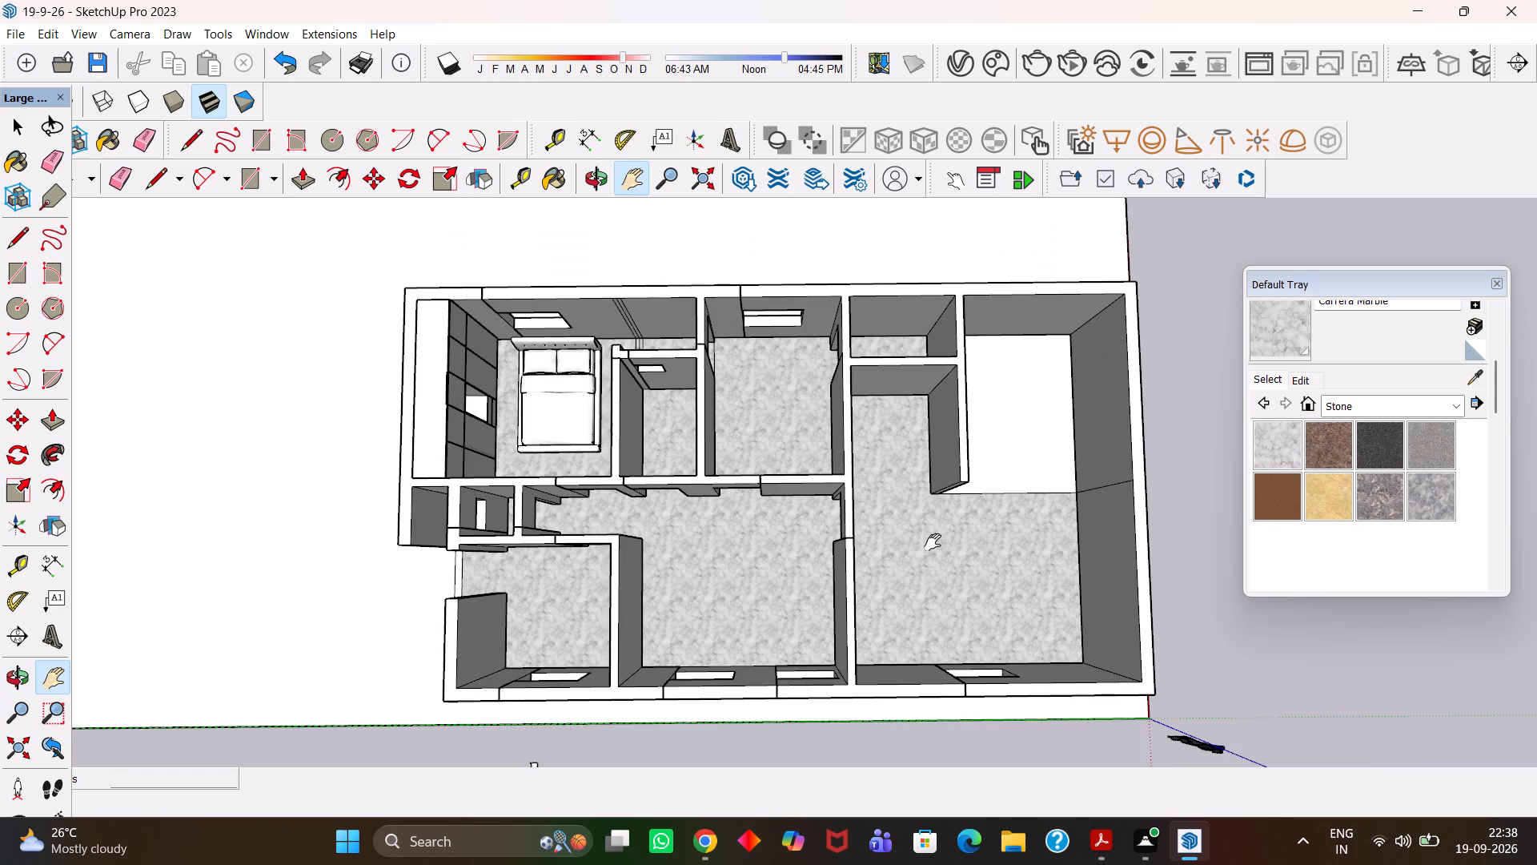
pyautogui.scroll(3, 933, 542)
pyautogui.scroll(-3, 933, 542)
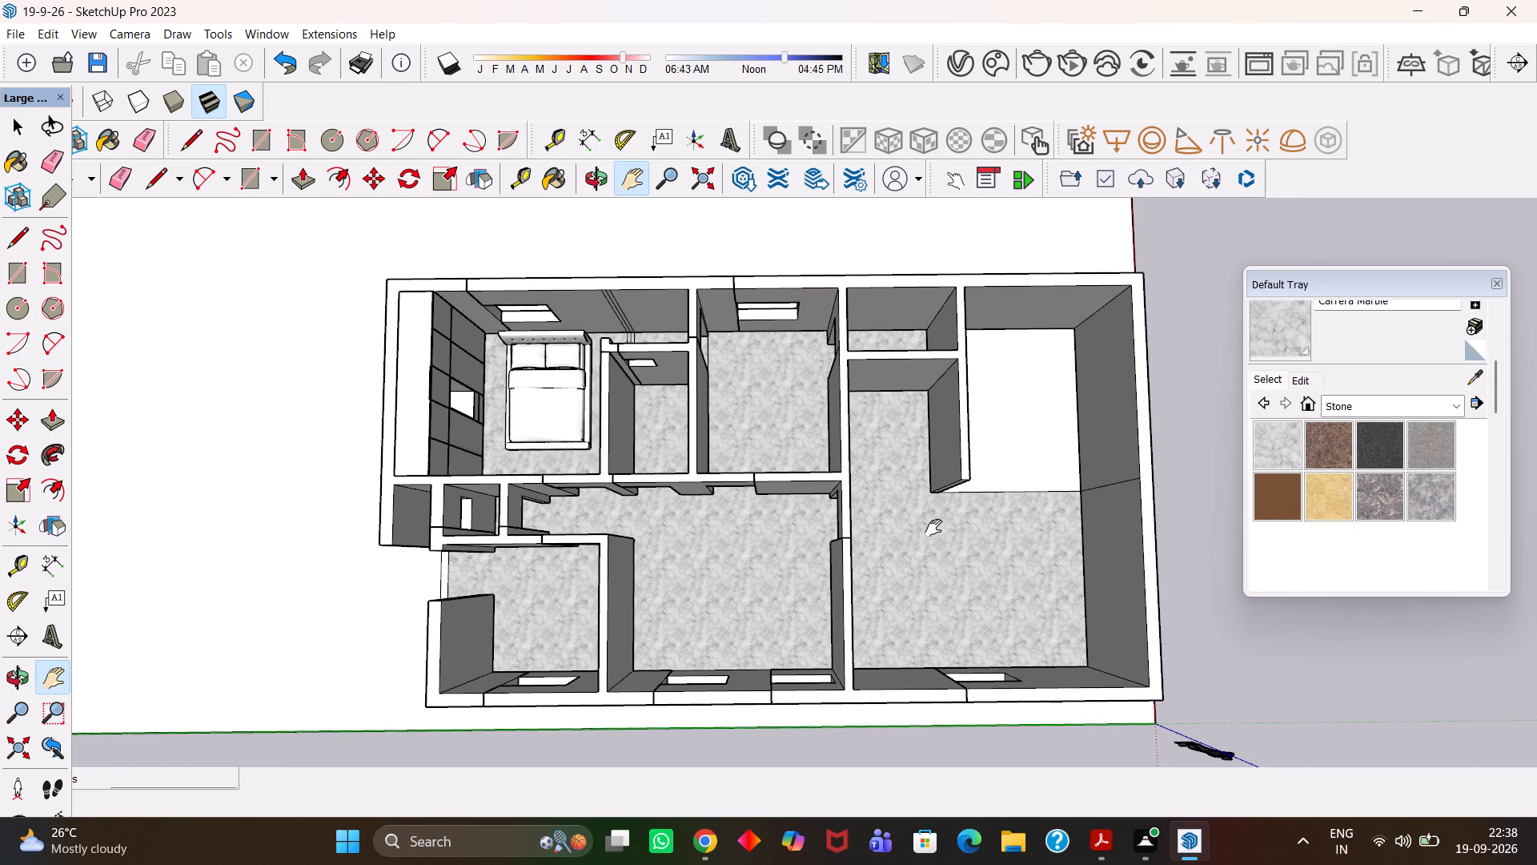
pyautogui.scroll(4, 933, 528)
pyautogui.scroll(-4, 933, 528)
pyautogui.scroll(3, 933, 528)
pyautogui.moveTo(939, 527); pyautogui.dragTo(961, 531)
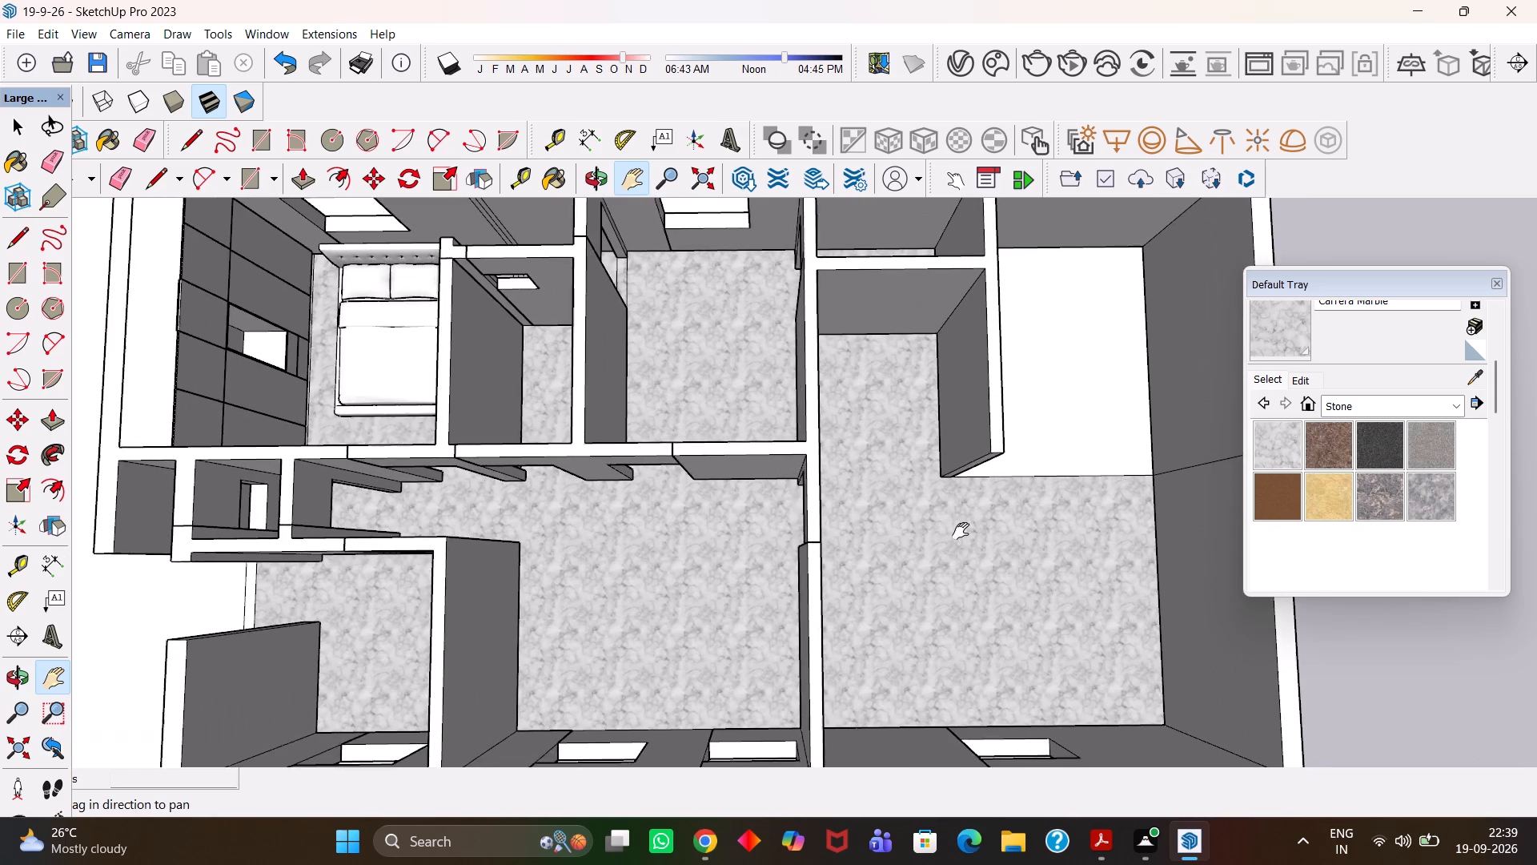
pyautogui.moveTo(961, 531); pyautogui.dragTo(964, 536)
pyautogui.scroll(4, 962, 537)
pyautogui.scroll(-5, 962, 537)
pyautogui.scroll(7, 870, 582)
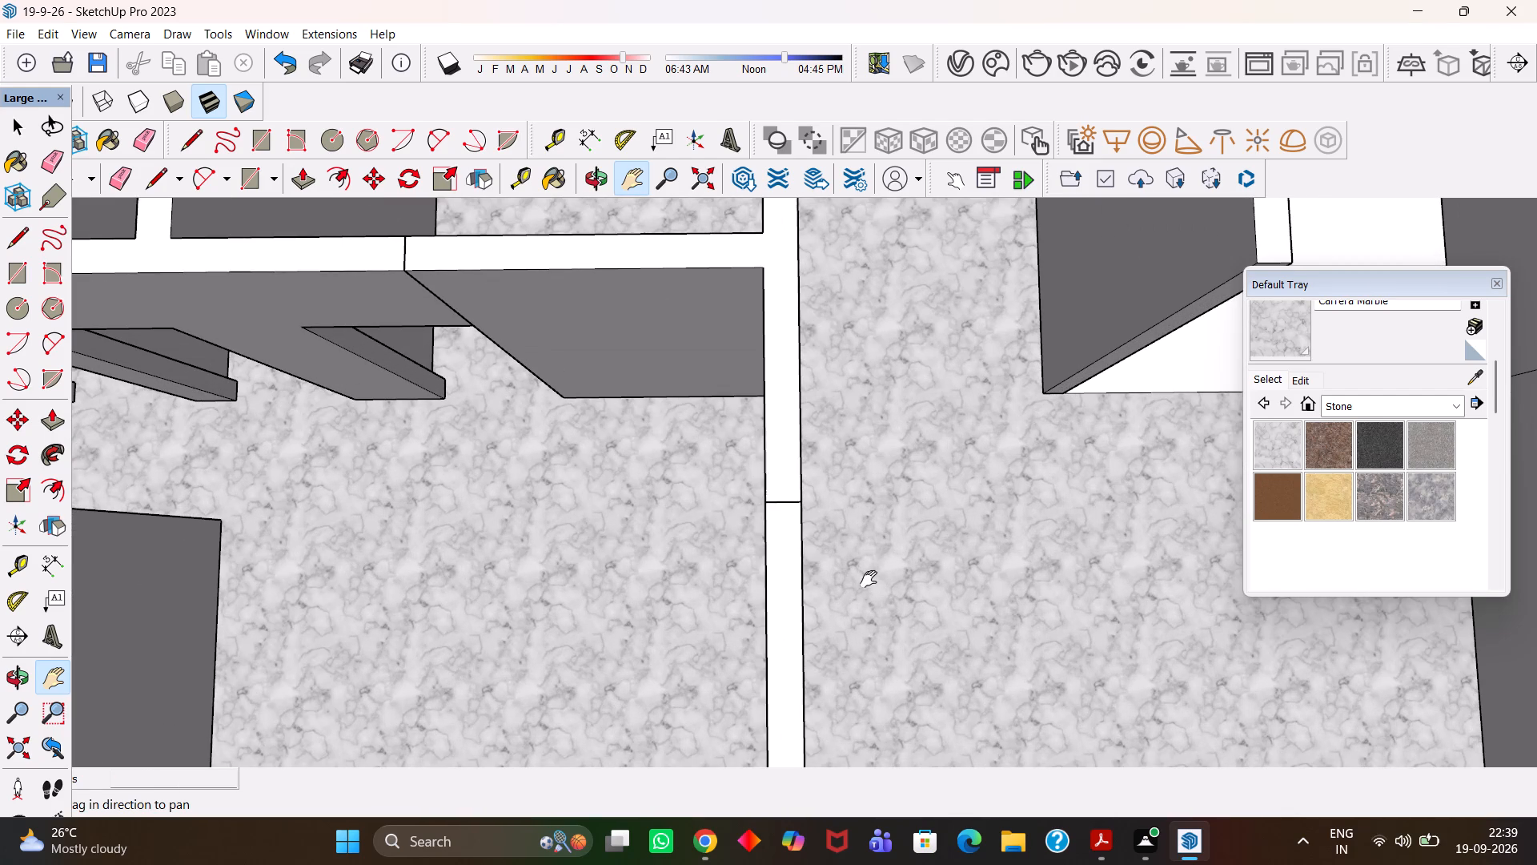
pyautogui.scroll(-11, 832, 533)
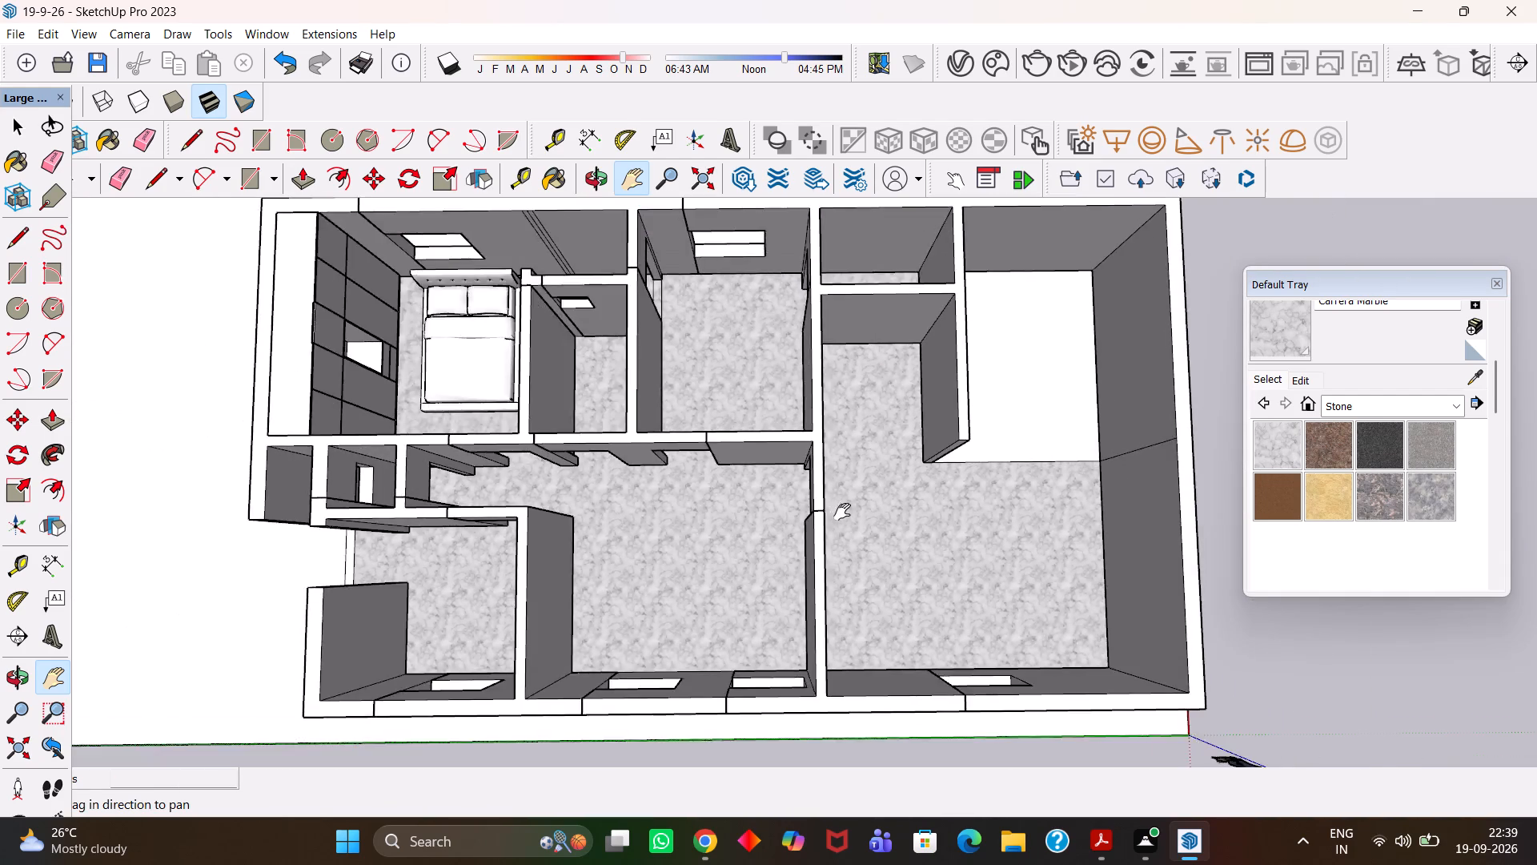
# Examine the whole apartment and the ground plane around it from different sides.
pyautogui.scroll(-2, 842, 512)
pyautogui.moveTo(914, 517); pyautogui.dragTo(604, 381, button='middle')
pyautogui.scroll(1, 601, 377)
pyautogui.scroll(-4, 668, 404)
pyautogui.moveTo(839, 525); pyautogui.dragTo(514, 405, button='middle')
pyautogui.scroll(-6, 516, 397)
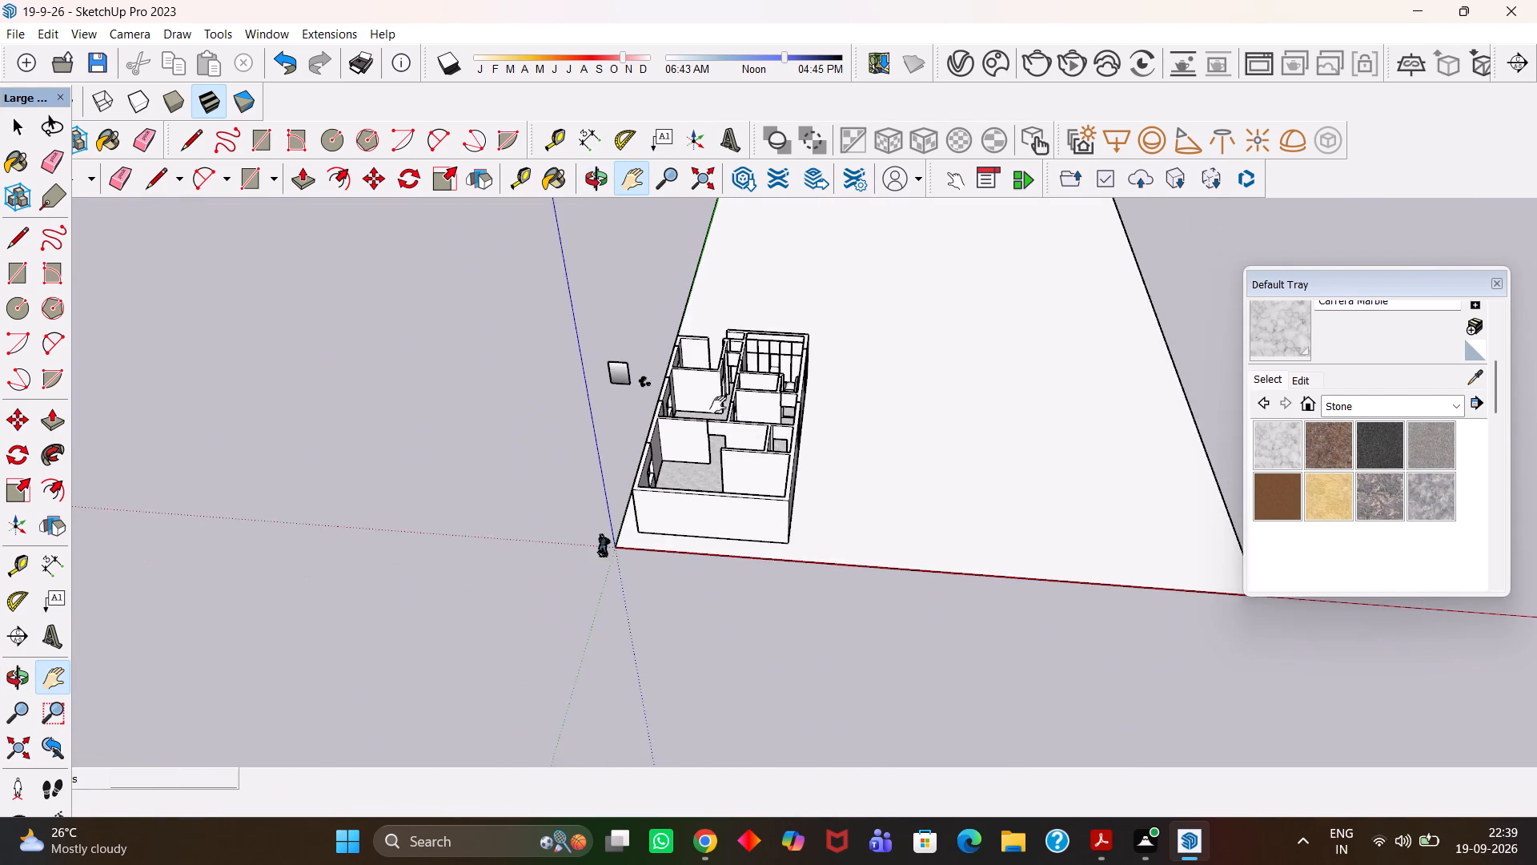
pyautogui.middleClick(723, 502)
pyautogui.scroll(6, 723, 502)
pyautogui.moveTo(730, 477); pyautogui.dragTo(743, 547, button='middle')
pyautogui.scroll(-4, 702, 473)
pyautogui.moveTo(692, 451); pyautogui.dragTo(965, 583, button='middle')
pyautogui.scroll(3, 861, 585)
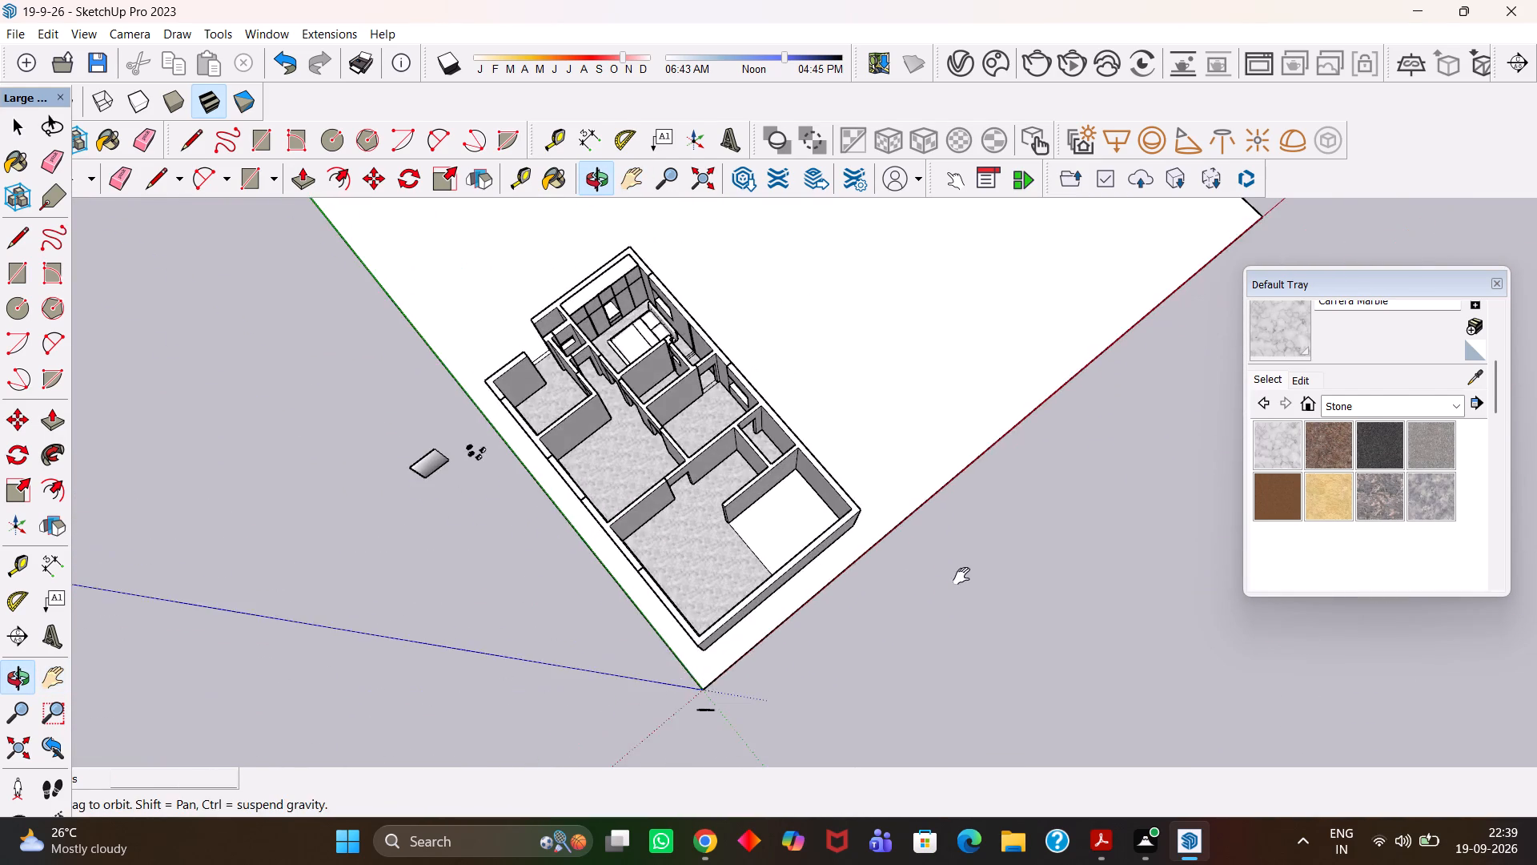
pyautogui.moveTo(715, 491); pyautogui.dragTo(992, 524, button='middle')
pyautogui.scroll(4, 759, 511)
pyautogui.scroll(-3, 710, 505)
pyautogui.moveTo(692, 514); pyautogui.dragTo(724, 537, button='middle')
pyautogui.scroll(4, 740, 530)
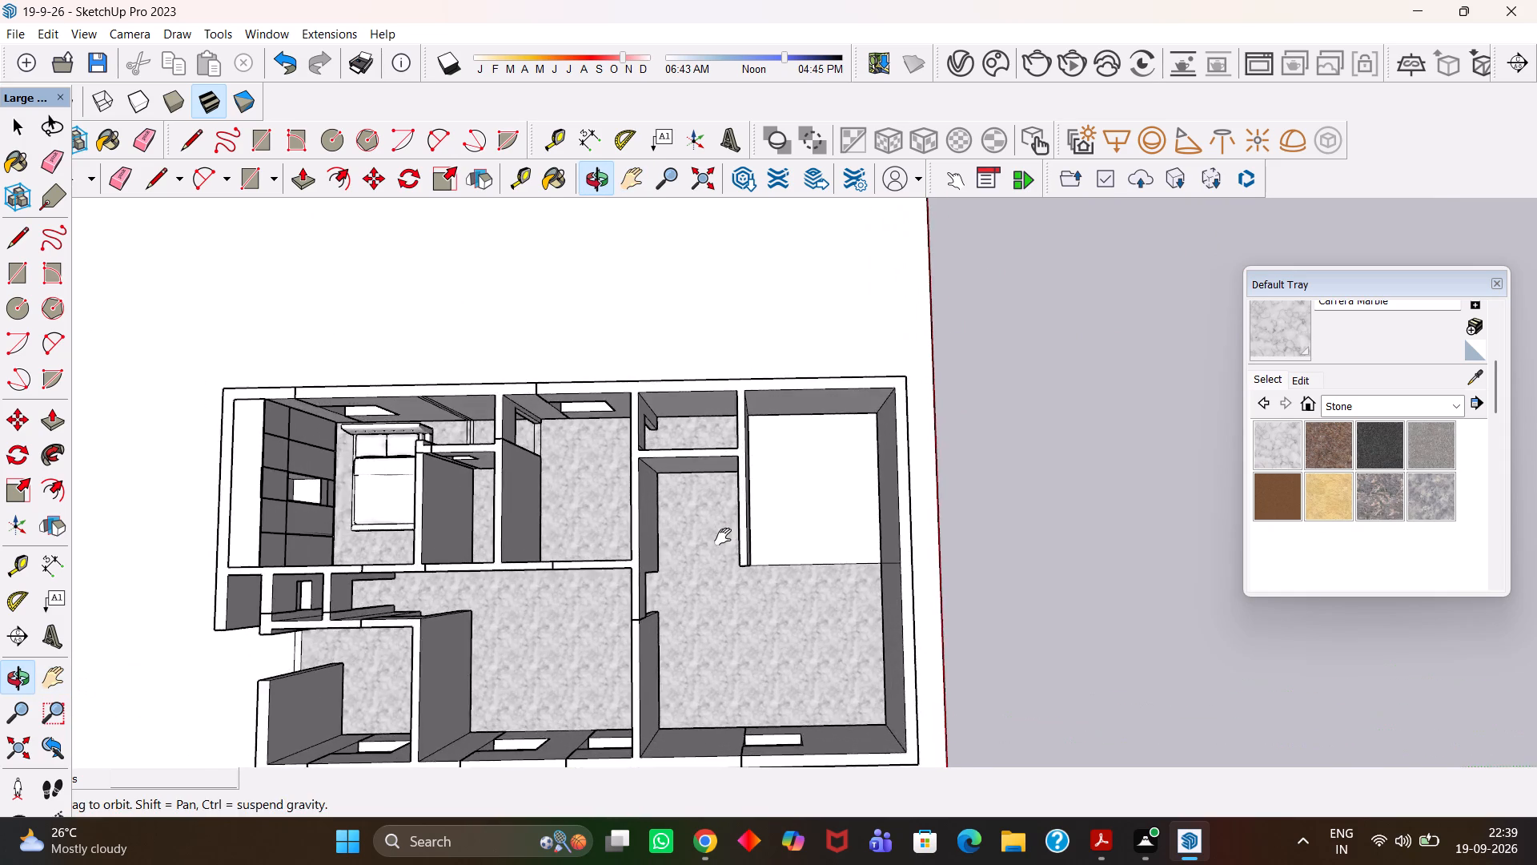
# Examine the room layout and the unfinished white floor area of the large front room from above.
pyautogui.moveTo(723, 537); pyautogui.dragTo(880, 473)
pyautogui.scroll(4, 880, 473)
pyautogui.scroll(-4, 880, 474)
pyautogui.moveTo(930, 478); pyautogui.dragTo(927, 513, button='middle')
pyautogui.scroll(3, 891, 517)
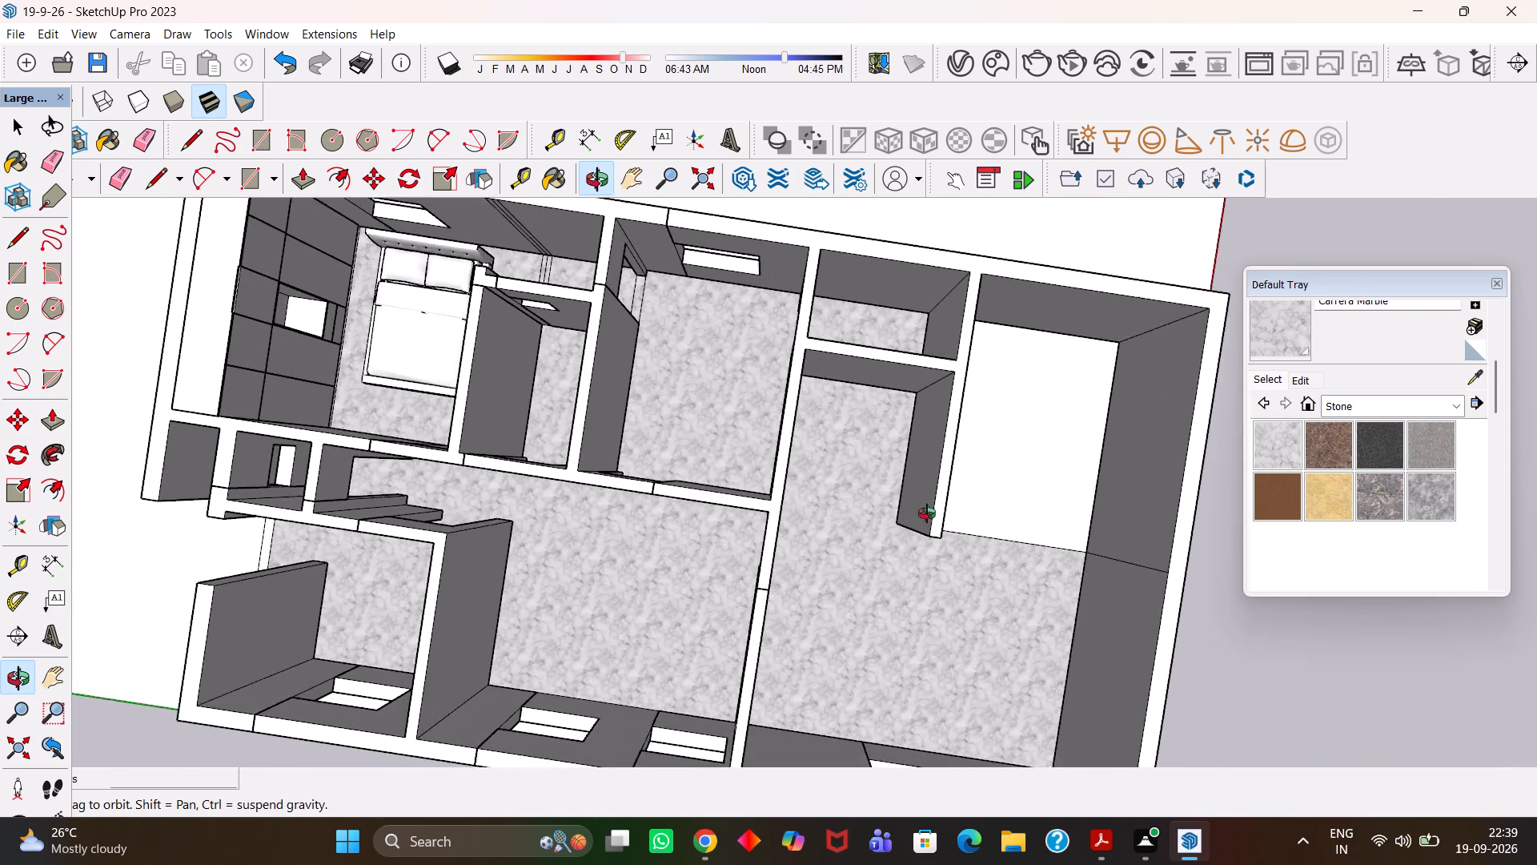
pyautogui.moveTo(927, 513); pyautogui.dragTo(940, 507, button='middle')
pyautogui.scroll(-4, 945, 502)
pyautogui.moveTo(806, 515); pyautogui.dragTo(857, 510, button='middle')
pyautogui.scroll(2, 855, 510)
pyautogui.moveTo(861, 510); pyautogui.dragTo(881, 511)
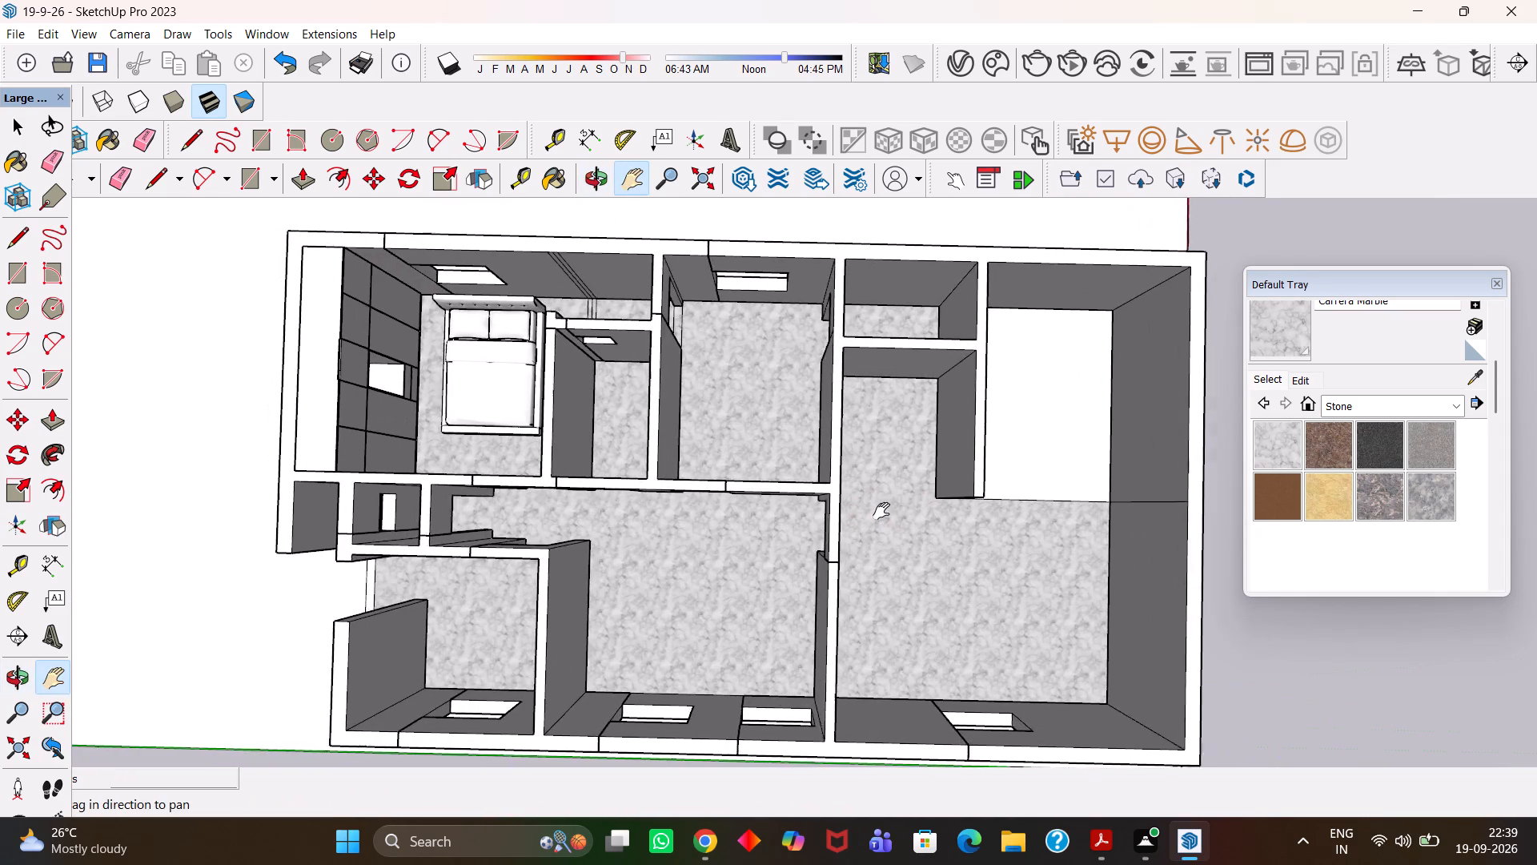
pyautogui.moveTo(881, 511); pyautogui.dragTo(915, 512)
pyautogui.scroll(-3, 885, 517)
pyautogui.moveTo(865, 549); pyautogui.dragTo(849, 520, button='middle')
pyautogui.scroll(4, 849, 520)
pyautogui.scroll(-2, 849, 520)
pyautogui.moveTo(850, 526); pyautogui.dragTo(907, 506, button='middle')
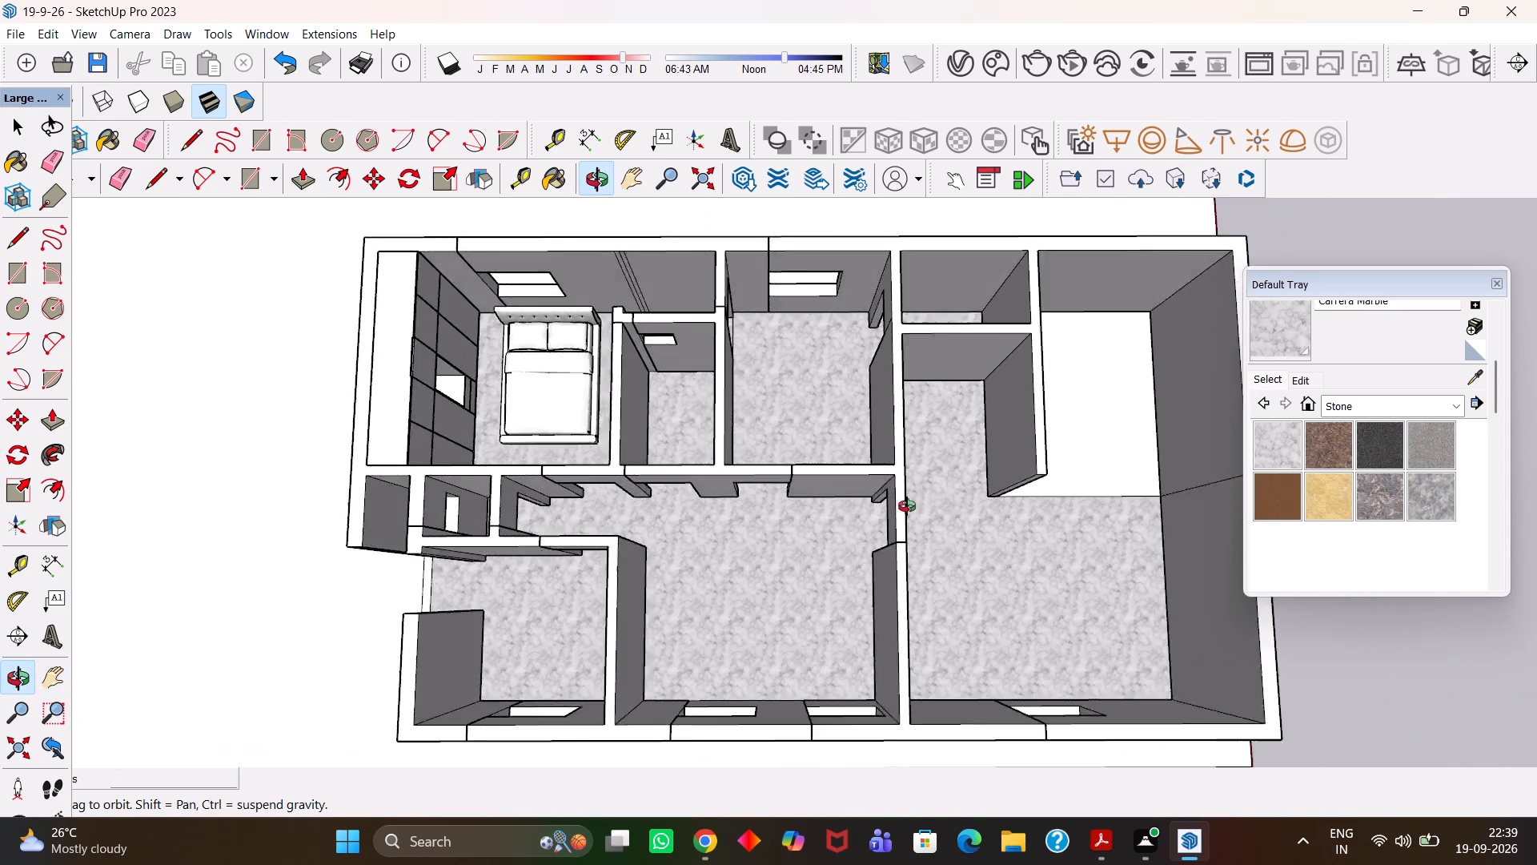
pyautogui.moveTo(907, 506); pyautogui.dragTo(889, 512, button='middle')
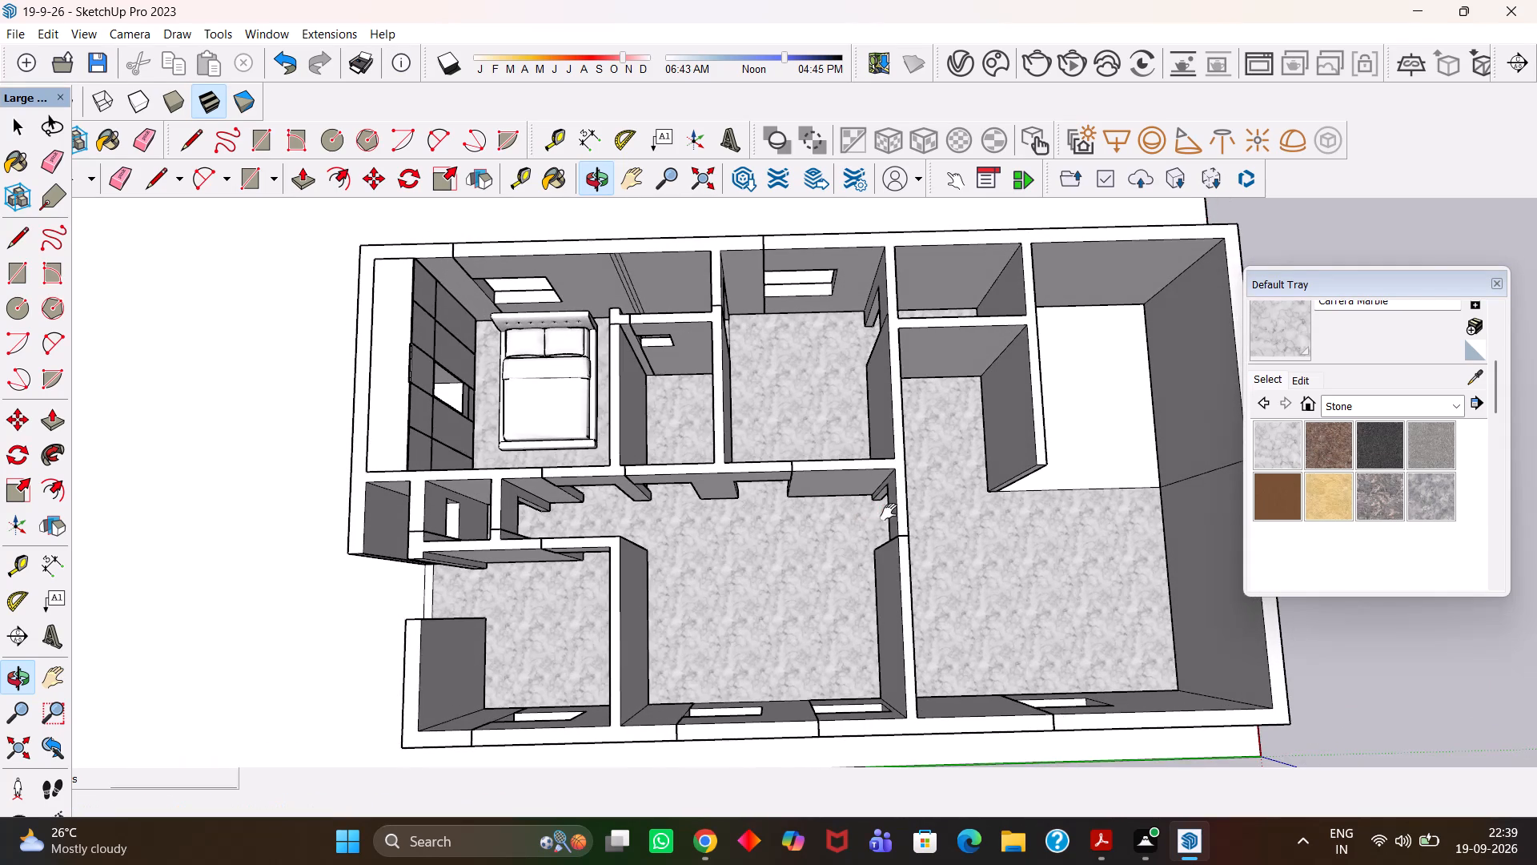
# Examine the bedroom end and the neighbouring rooms from above.
pyautogui.moveTo(828, 505); pyautogui.dragTo(1083, 521)
pyautogui.moveTo(1079, 526); pyautogui.dragTo(1058, 526)
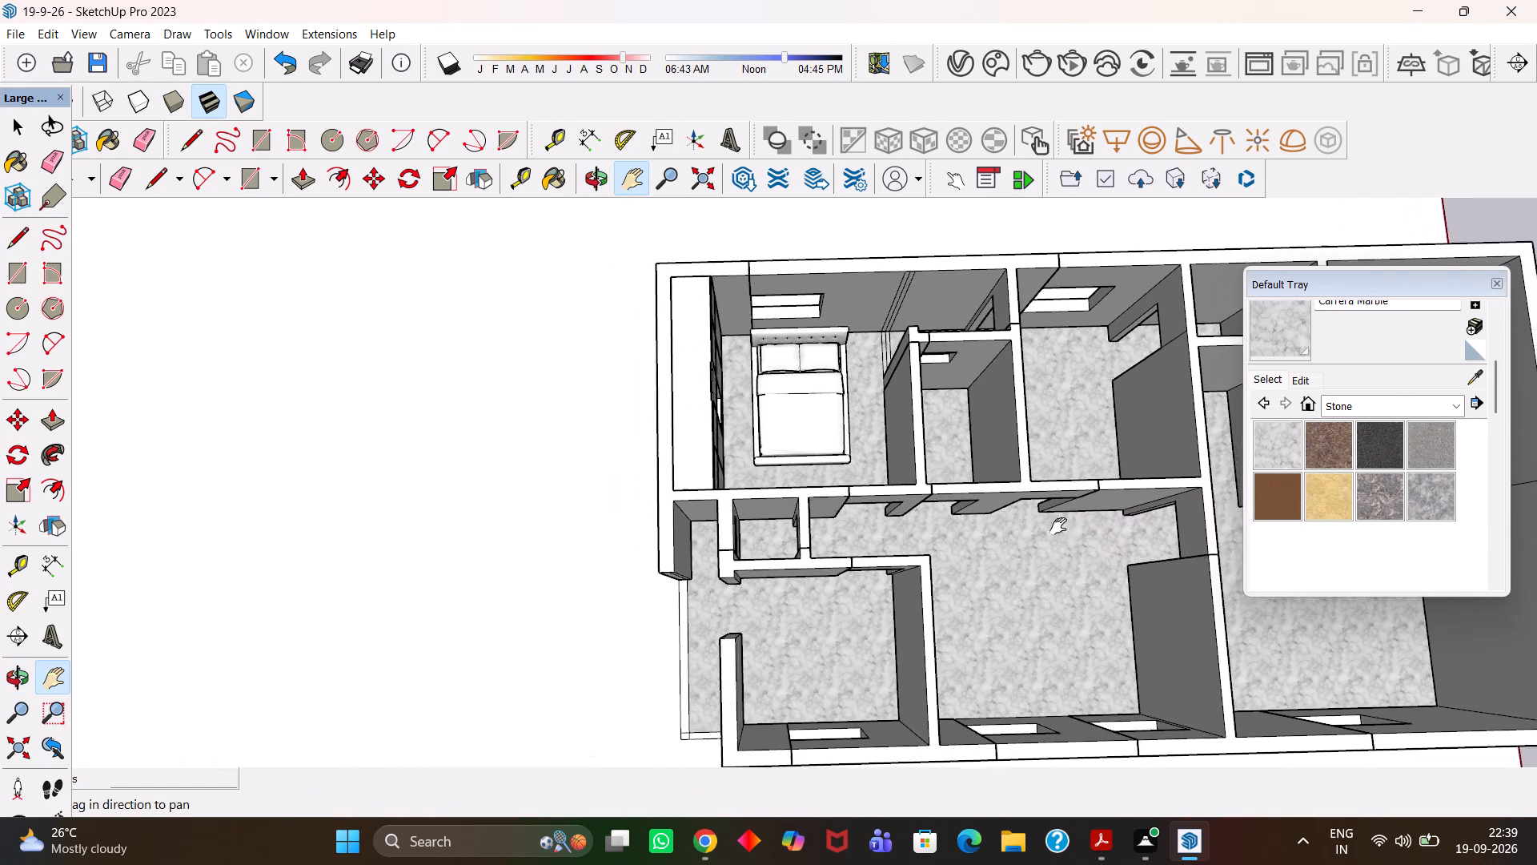
pyautogui.moveTo(1058, 526); pyautogui.dragTo(805, 517)
pyautogui.scroll(-7, 768, 509)
pyautogui.scroll(6, 877, 525)
pyautogui.moveTo(879, 512); pyautogui.dragTo(874, 536, button='middle')
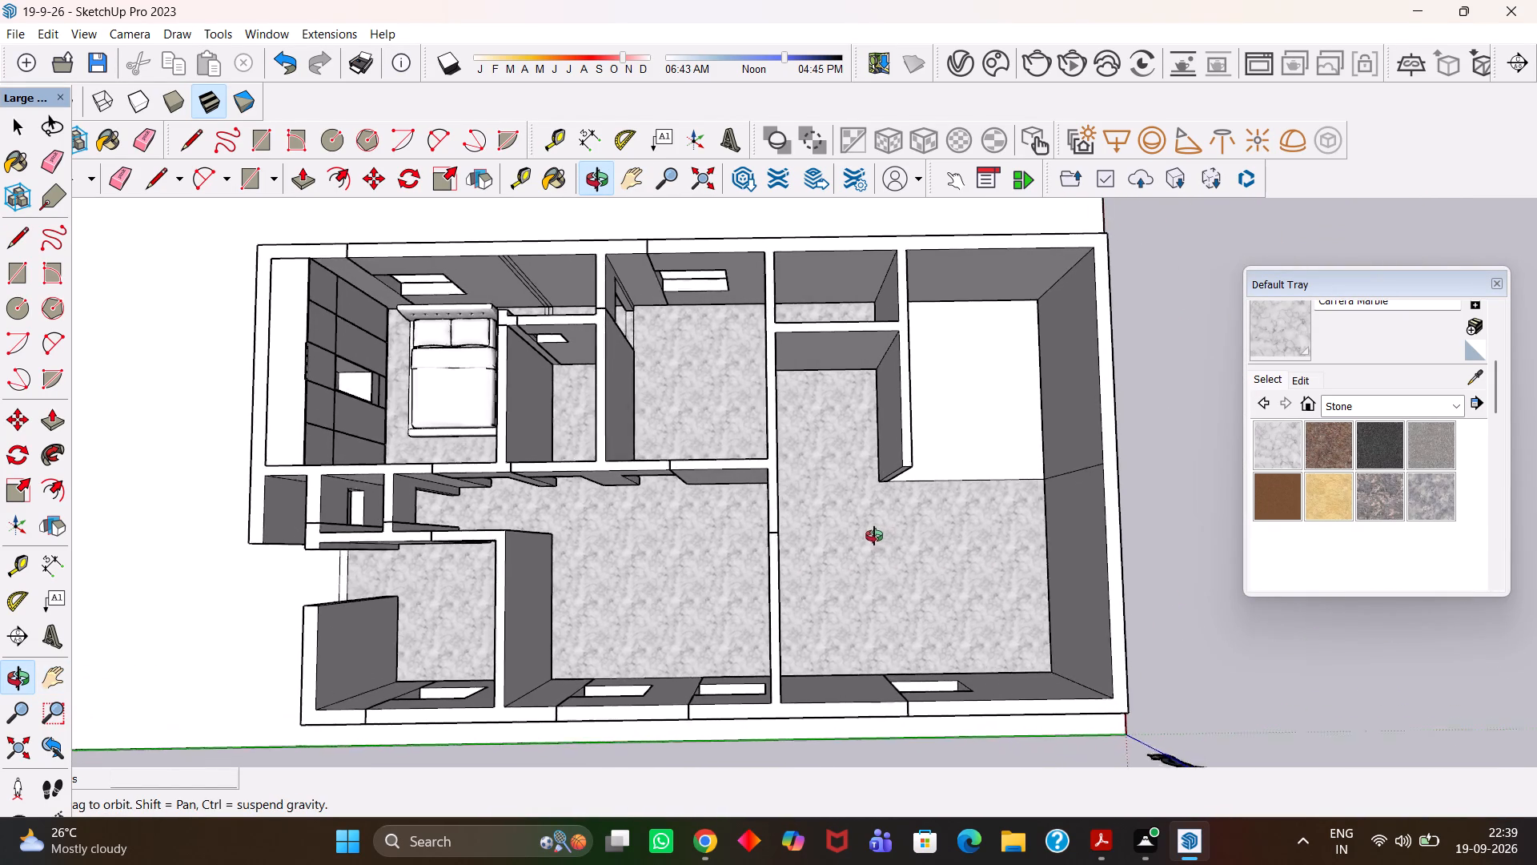
pyautogui.moveTo(874, 536); pyautogui.dragTo(865, 536, button='middle')
pyautogui.scroll(1, 869, 536)
pyautogui.scroll(-2, 865, 536)
pyautogui.moveTo(865, 536); pyautogui.dragTo(925, 528)
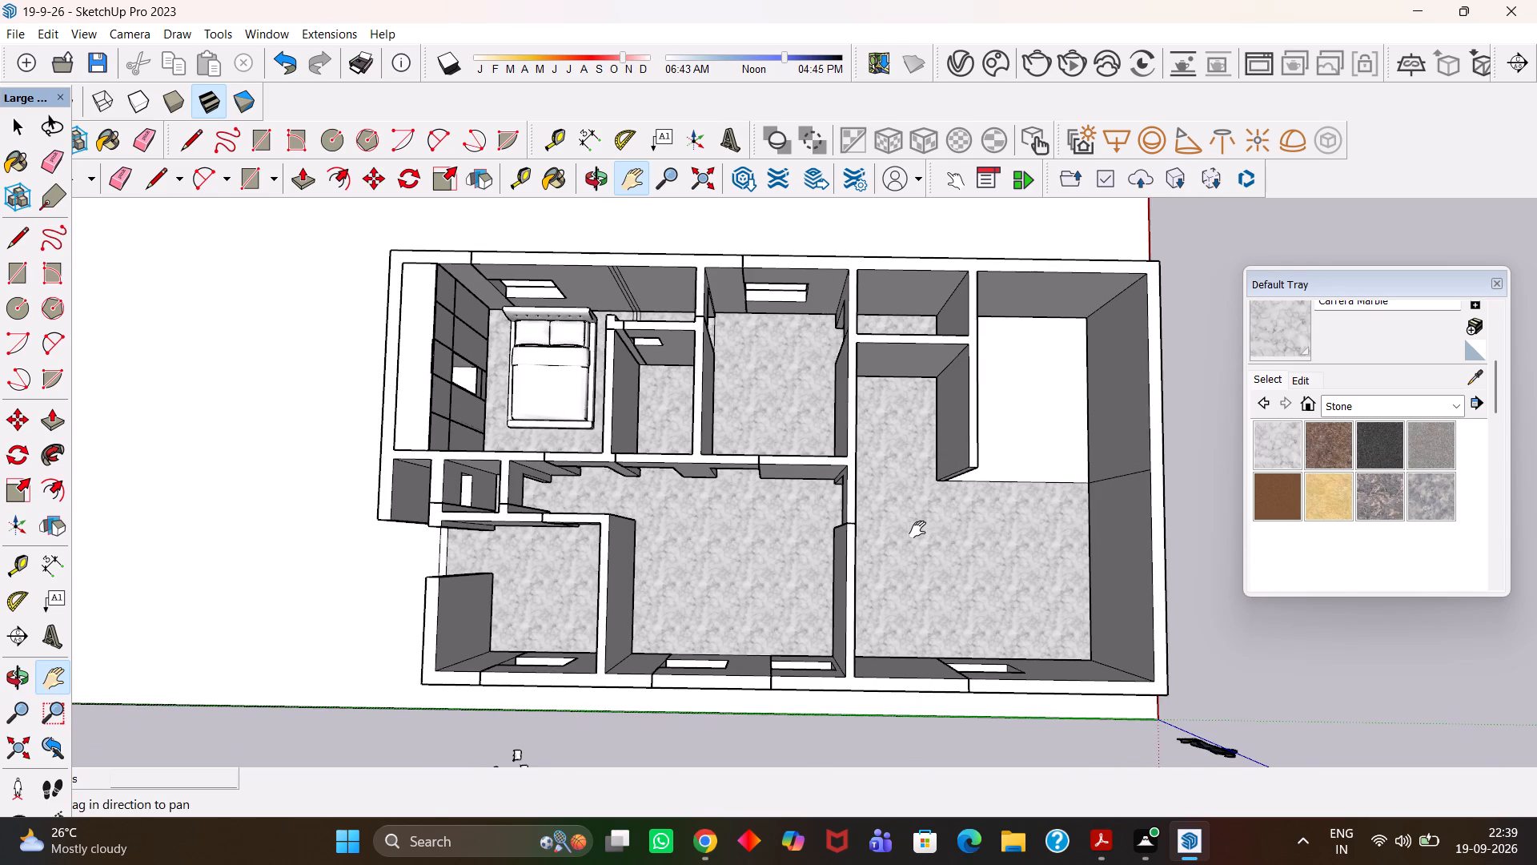
pyautogui.middleClick(931, 529)
pyautogui.scroll(2, 930, 530)
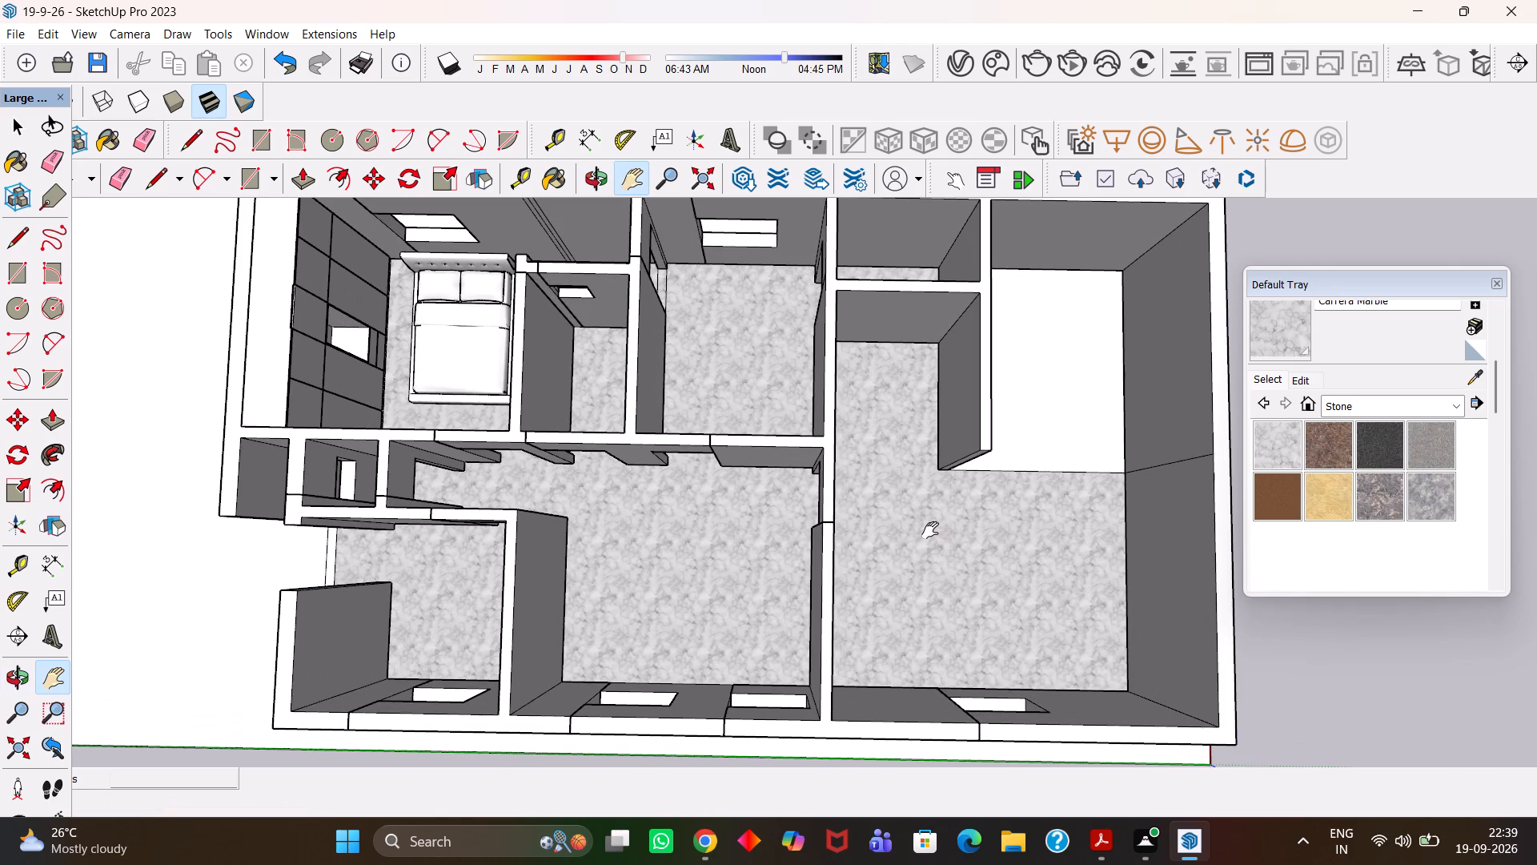
pyautogui.scroll(-3, 930, 530)
pyautogui.scroll(2, 845, 537)
pyautogui.moveTo(843, 534); pyautogui.dragTo(886, 567)
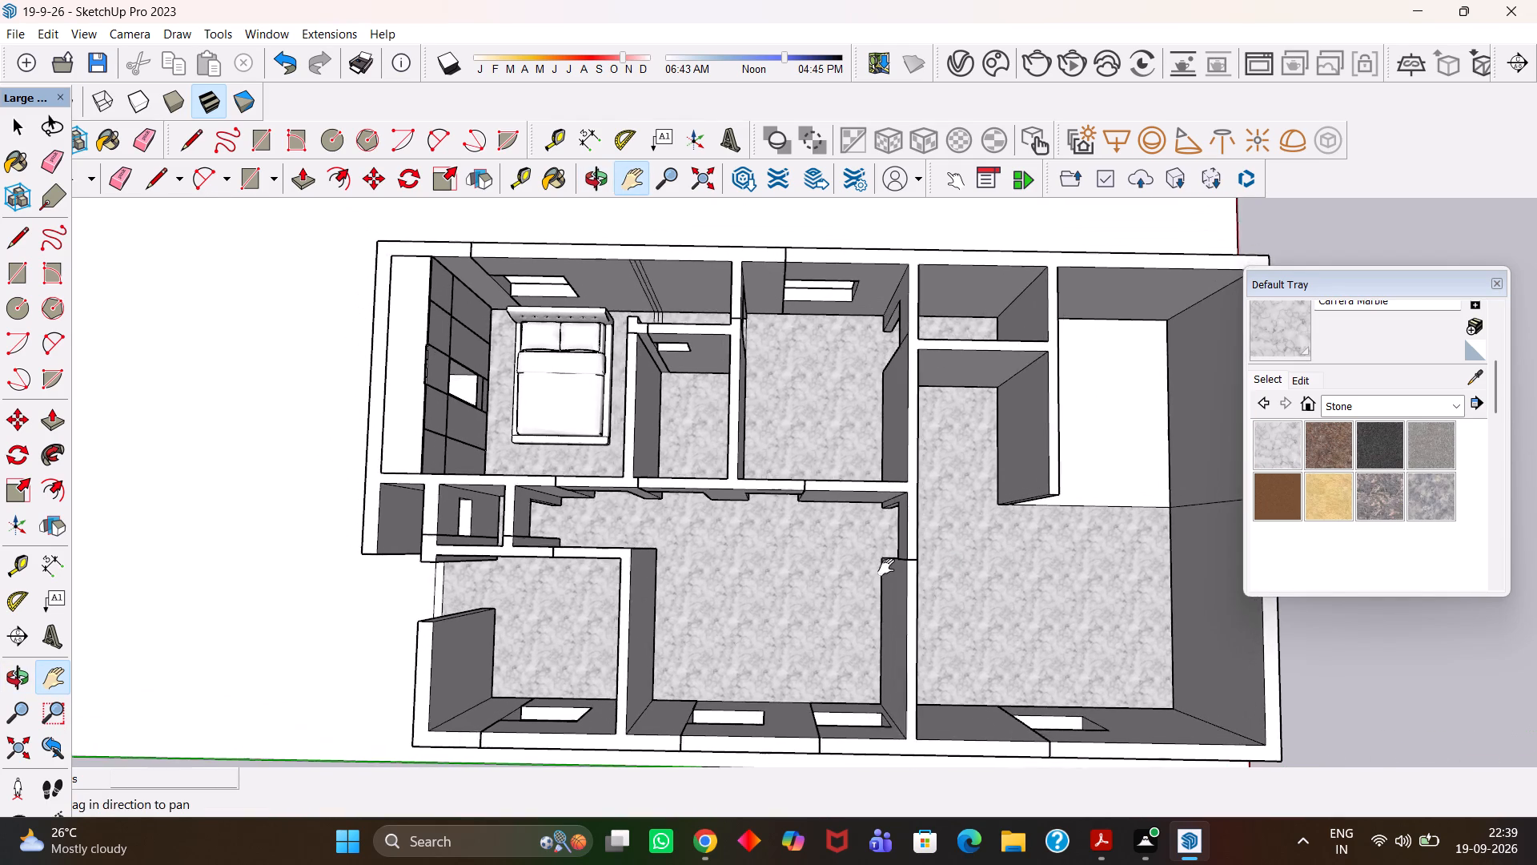
pyautogui.moveTo(886, 567); pyautogui.dragTo(821, 569)
# Draw a large ground rectangle that surrounds the apartment and the loose objects outside its long windowed side.
pyautogui.scroll(-9, 785, 513)
pyautogui.moveTo(834, 562); pyautogui.dragTo(809, 481)
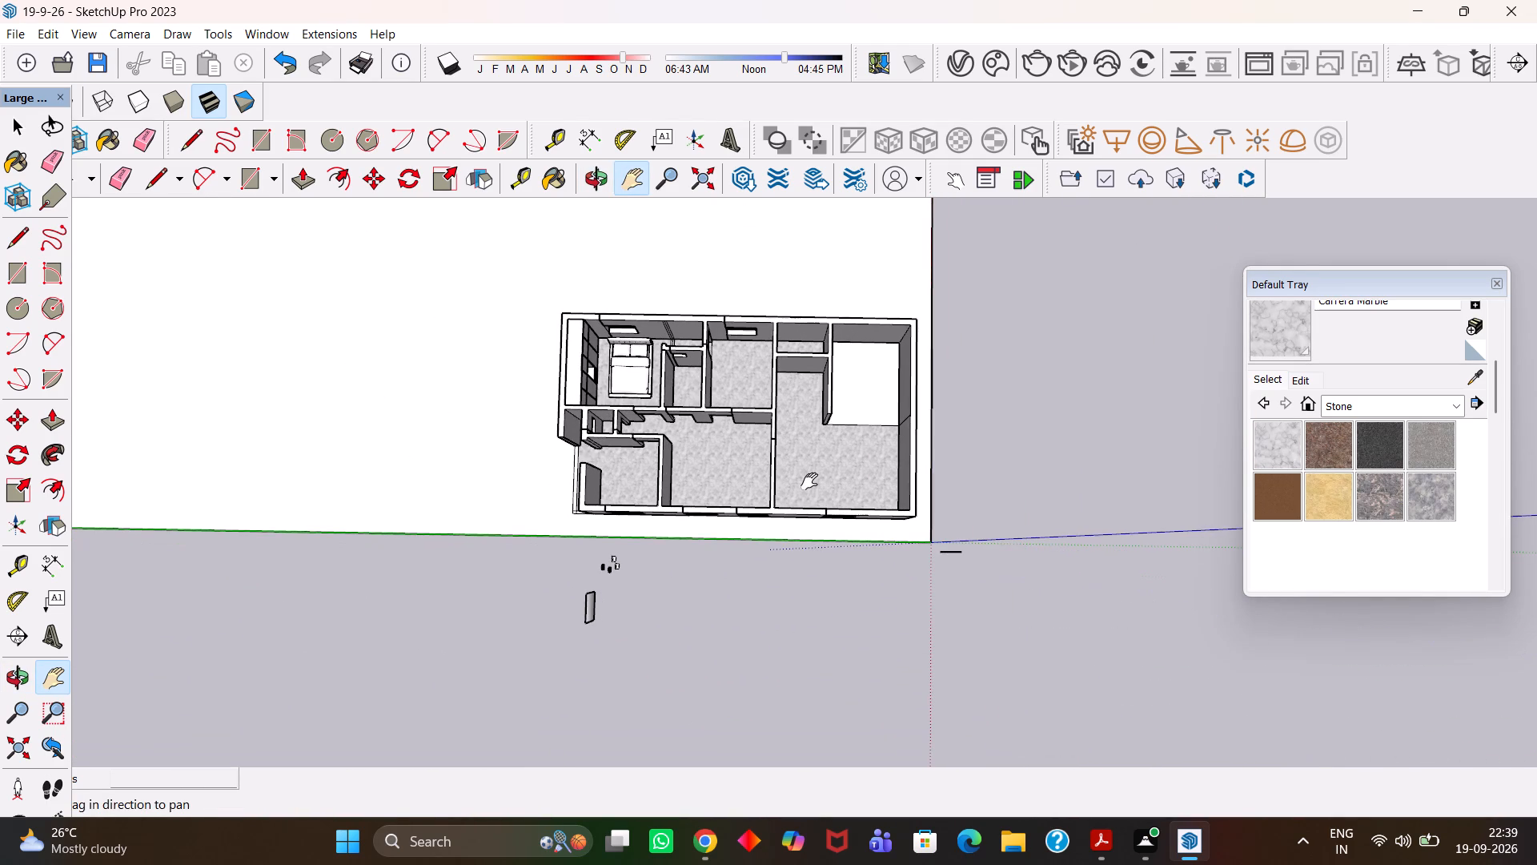
pyautogui.press('space')
pyautogui.press('r')
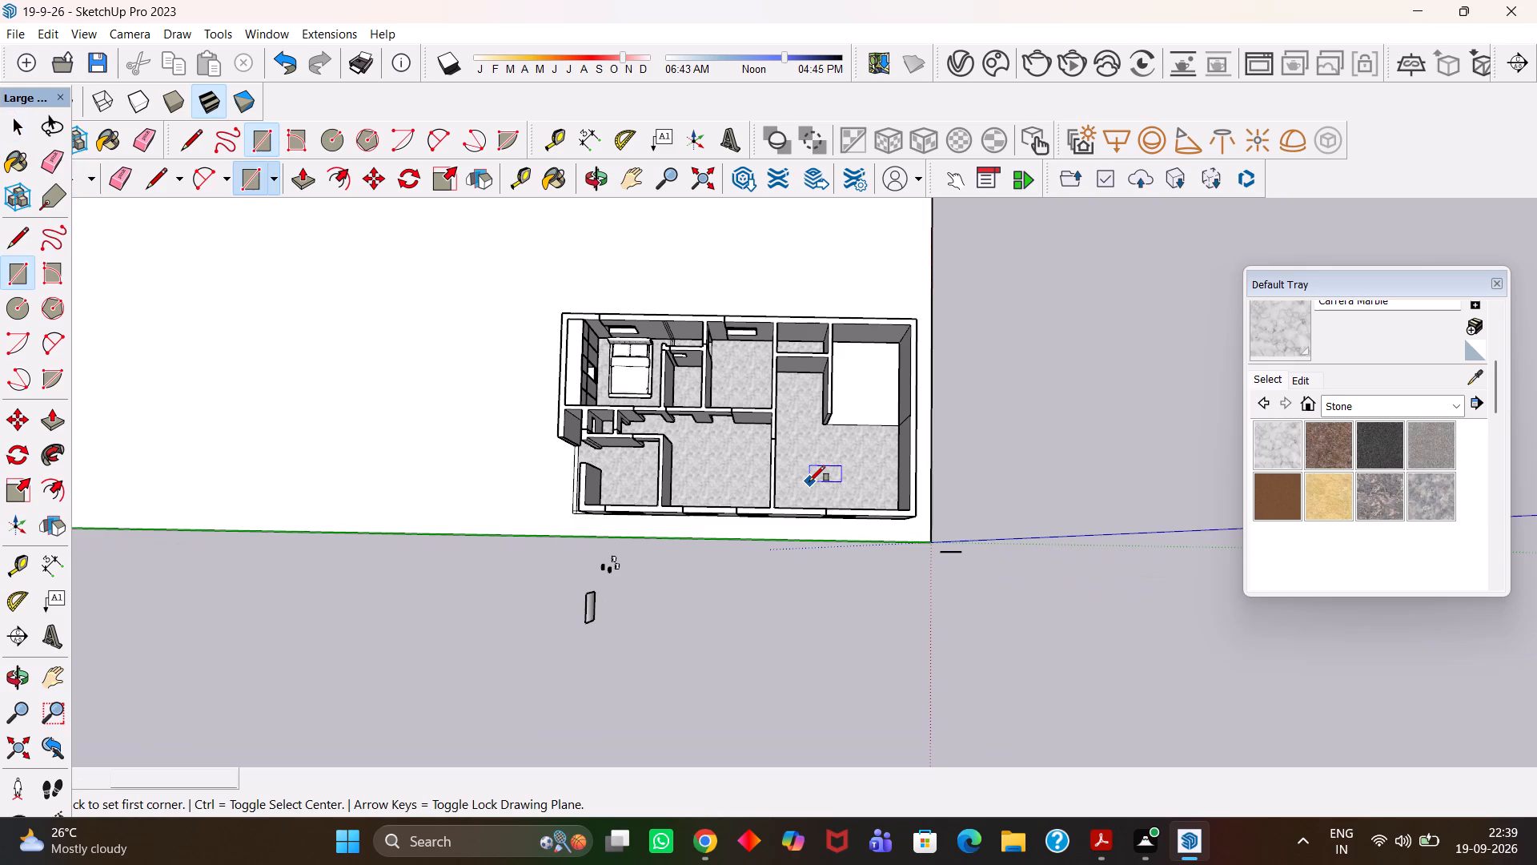
pyautogui.press('Return')
pyautogui.scroll(-10, 847, 475)
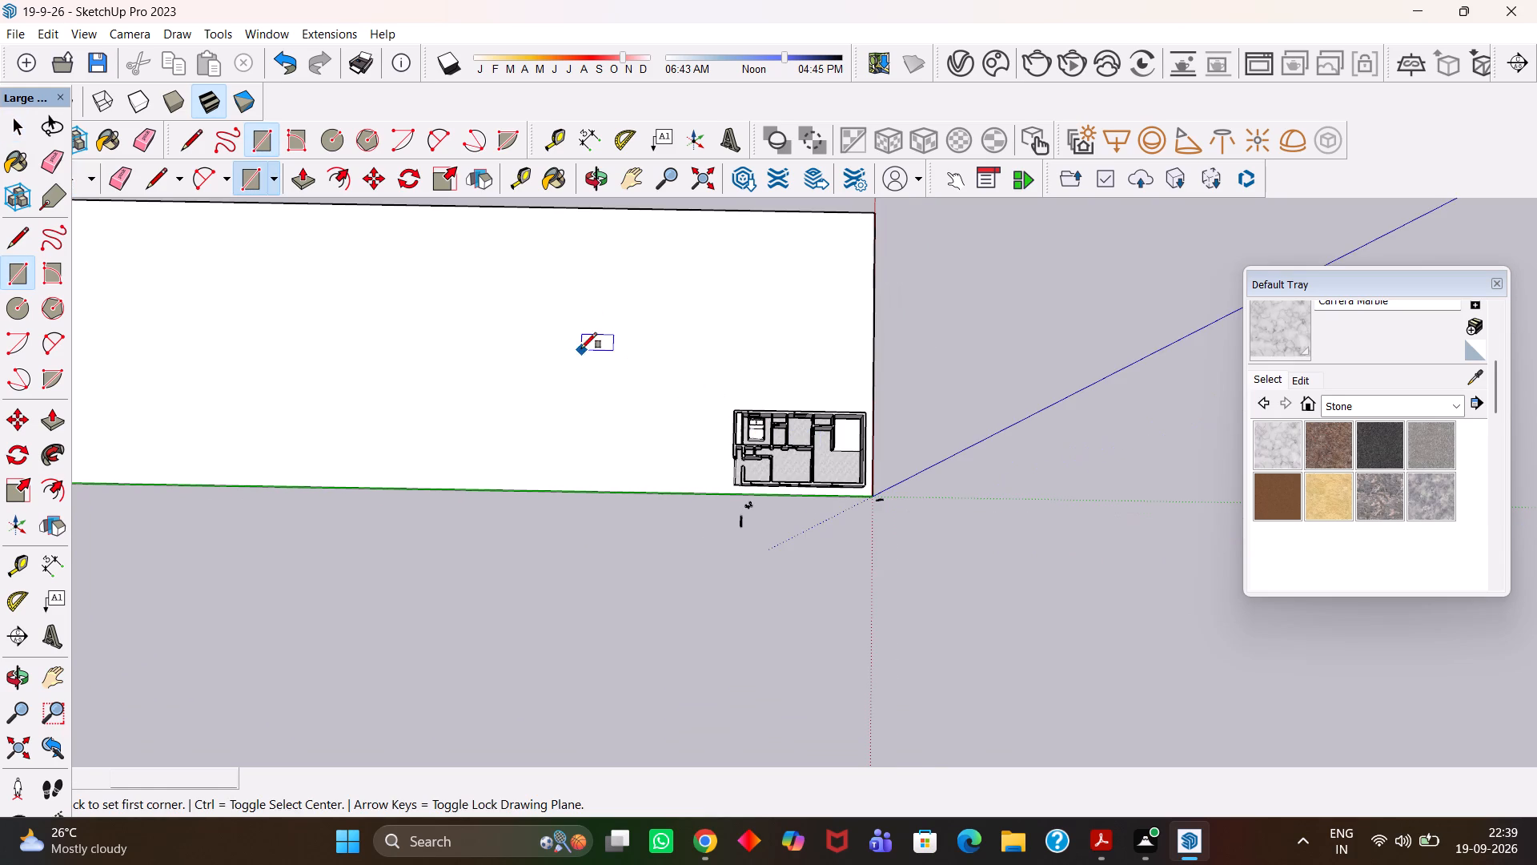
pyautogui.click(581, 348)
pyautogui.click(1158, 685)
pyautogui.scroll(8, 918, 543)
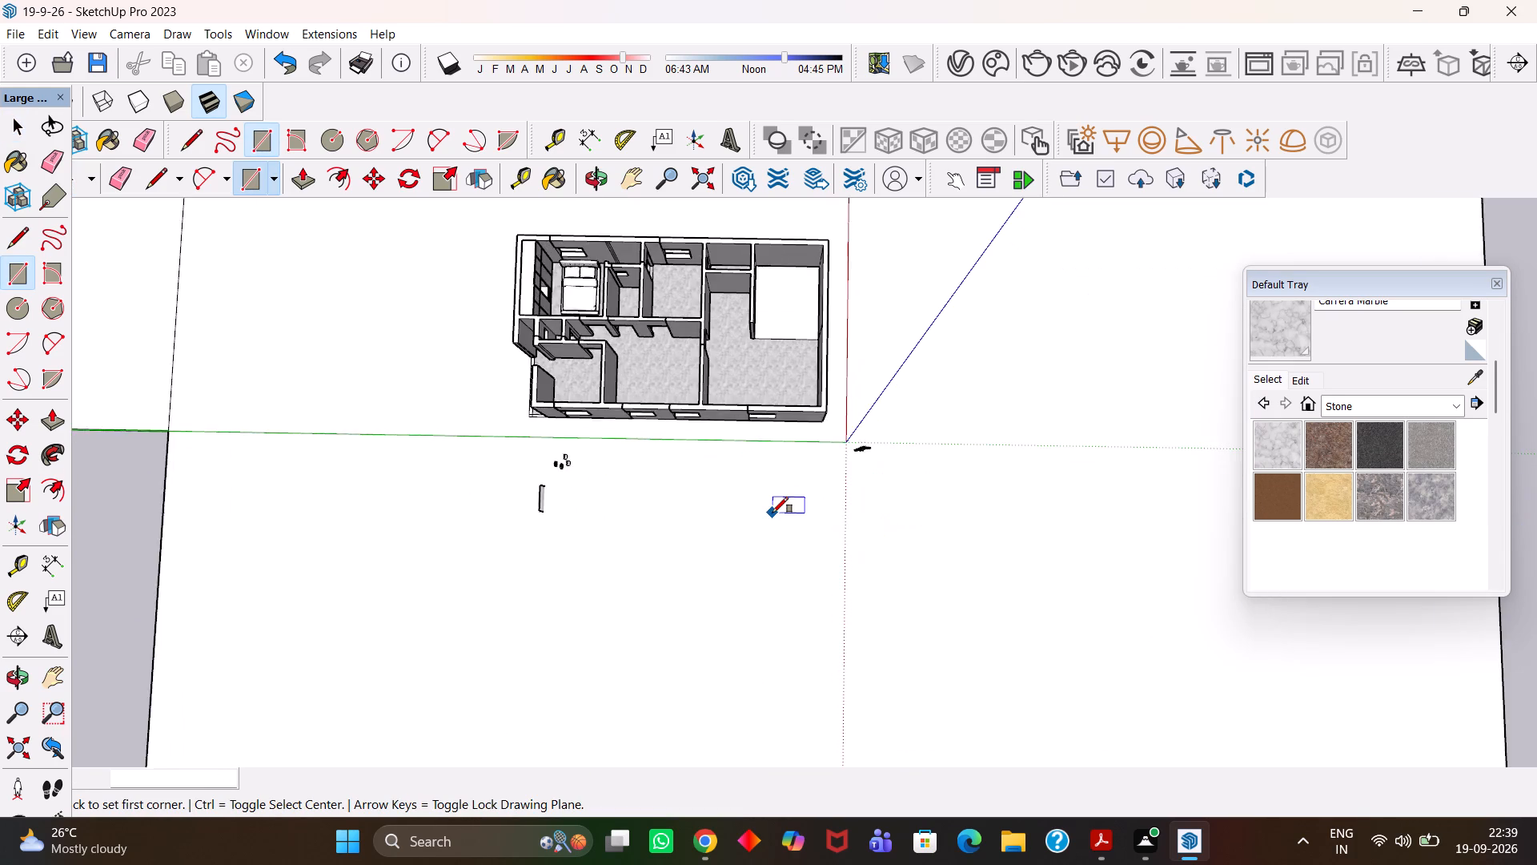
pyautogui.scroll(2, 773, 513)
pyautogui.press('h')
pyautogui.press('Return')
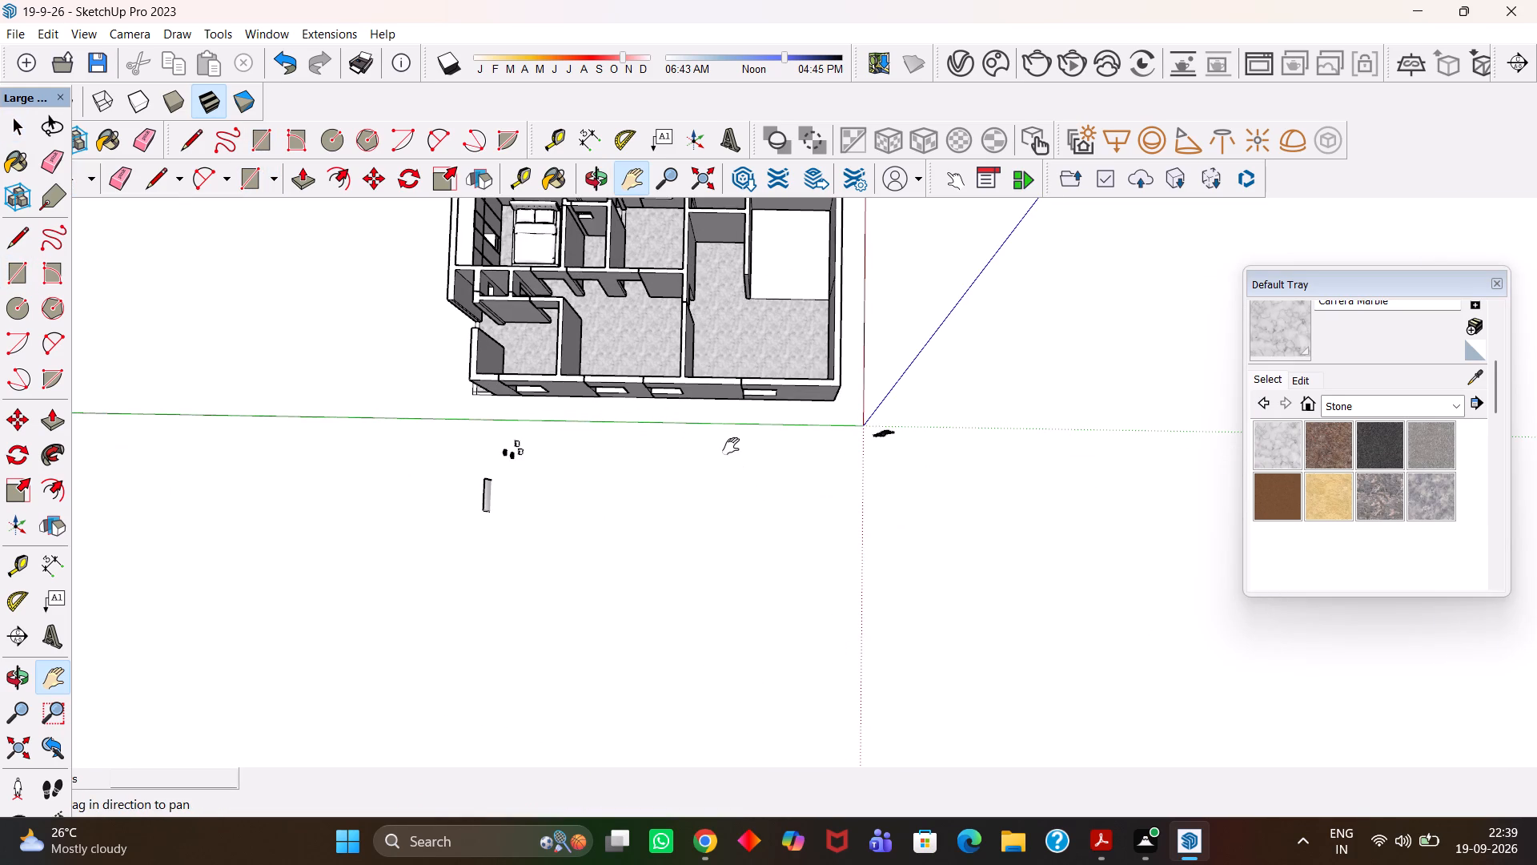
# Examine the bedroom with its bed and wardrobe and the small rooms beside it.
pyautogui.moveTo(725, 429); pyautogui.dragTo(811, 574)
pyautogui.moveTo(714, 452); pyautogui.dragTo(748, 540)
pyautogui.scroll(-3, 748, 540)
pyautogui.scroll(1, 756, 561)
pyautogui.moveTo(758, 548); pyautogui.dragTo(762, 441, button='middle')
pyautogui.scroll(4, 762, 441)
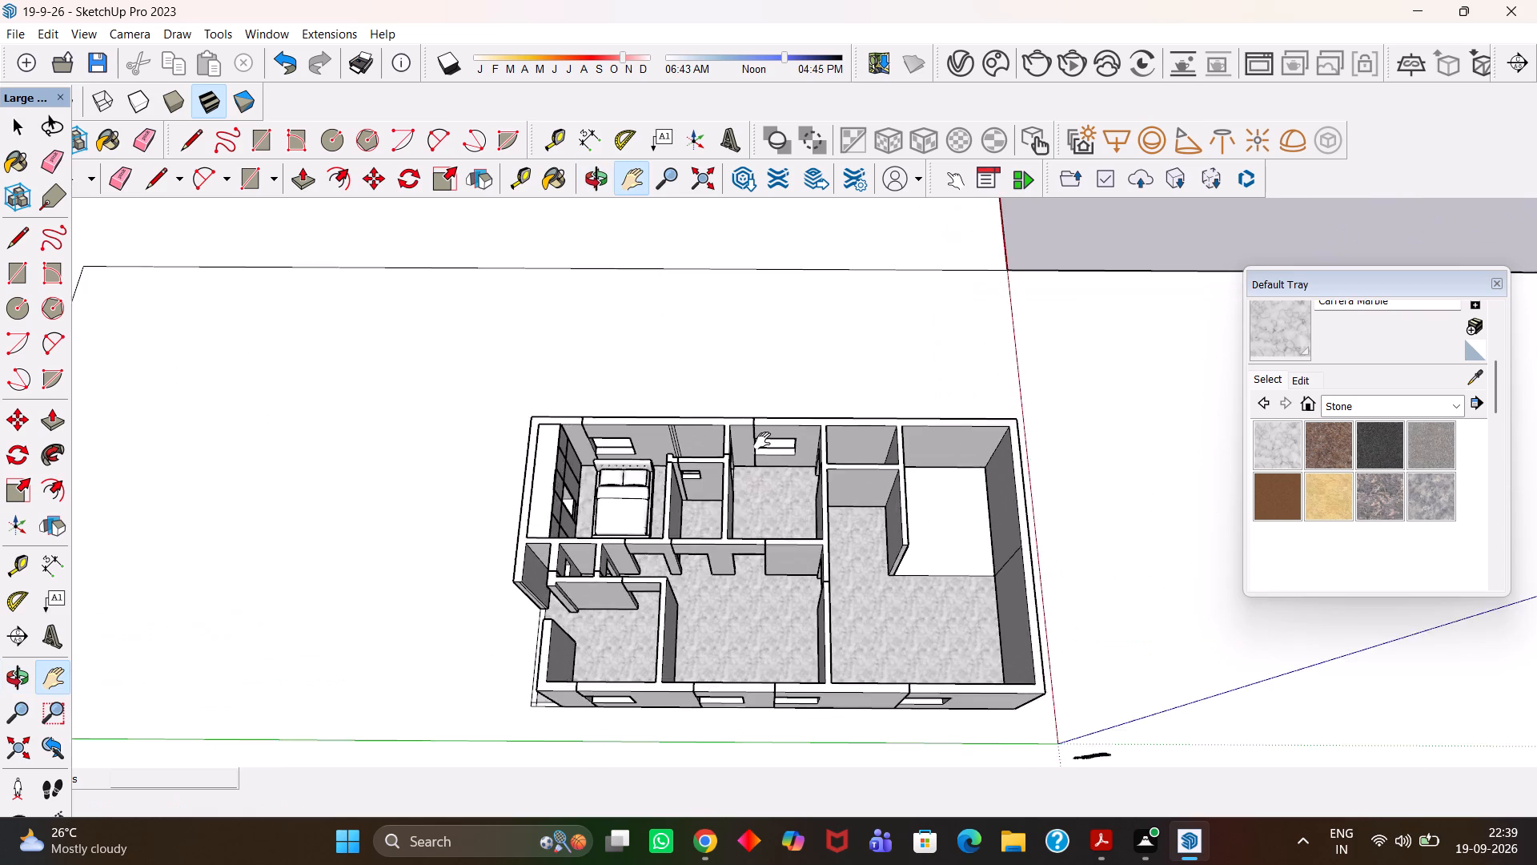
pyautogui.scroll(-5, 762, 441)
pyautogui.moveTo(686, 510); pyautogui.dragTo(659, 469, button='middle')
pyautogui.scroll(14, 660, 475)
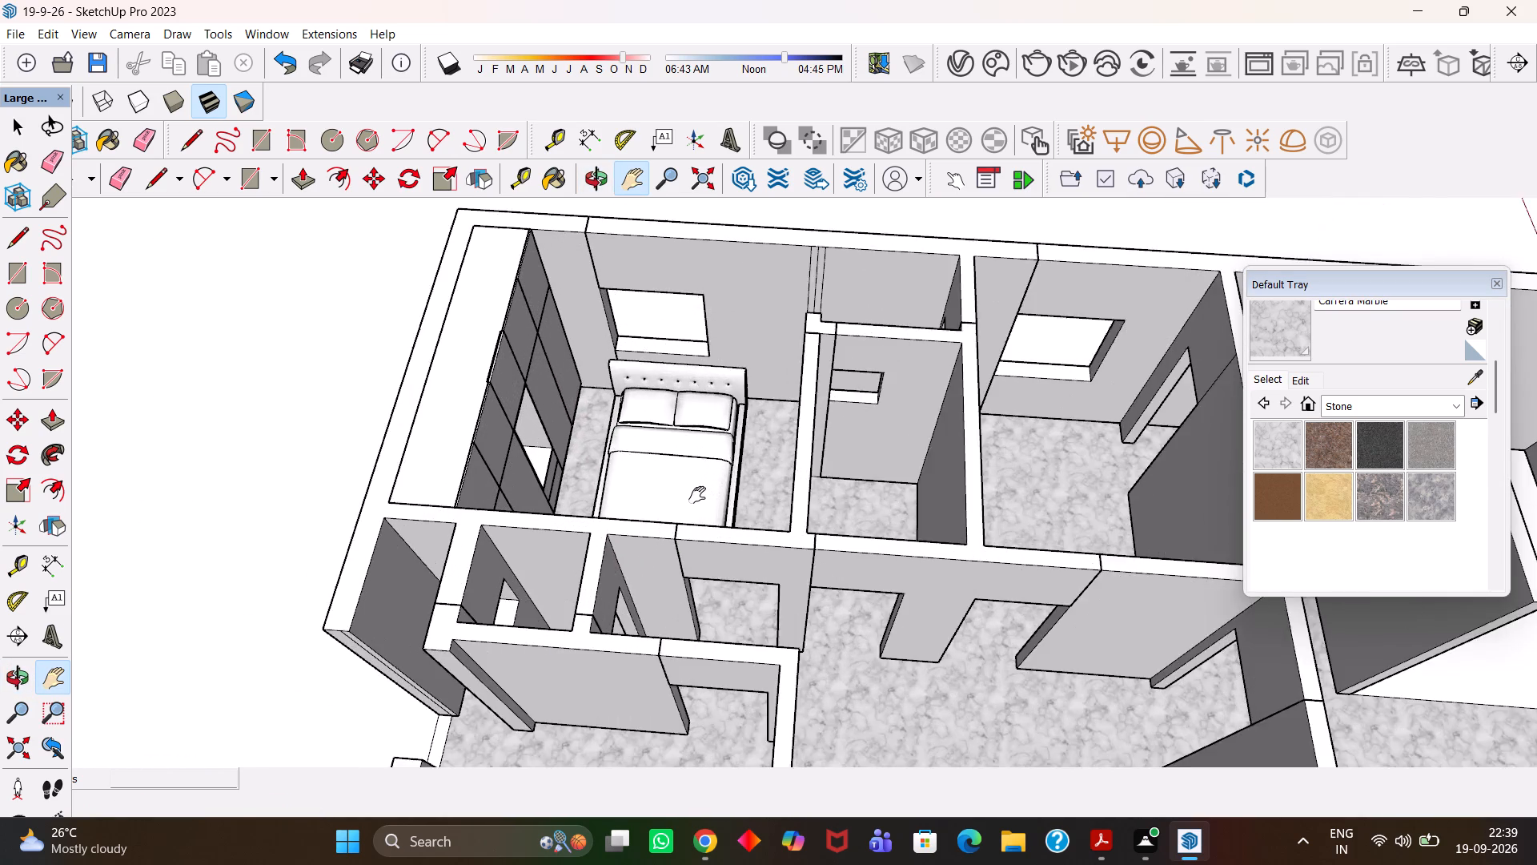
pyautogui.scroll(-4, 697, 495)
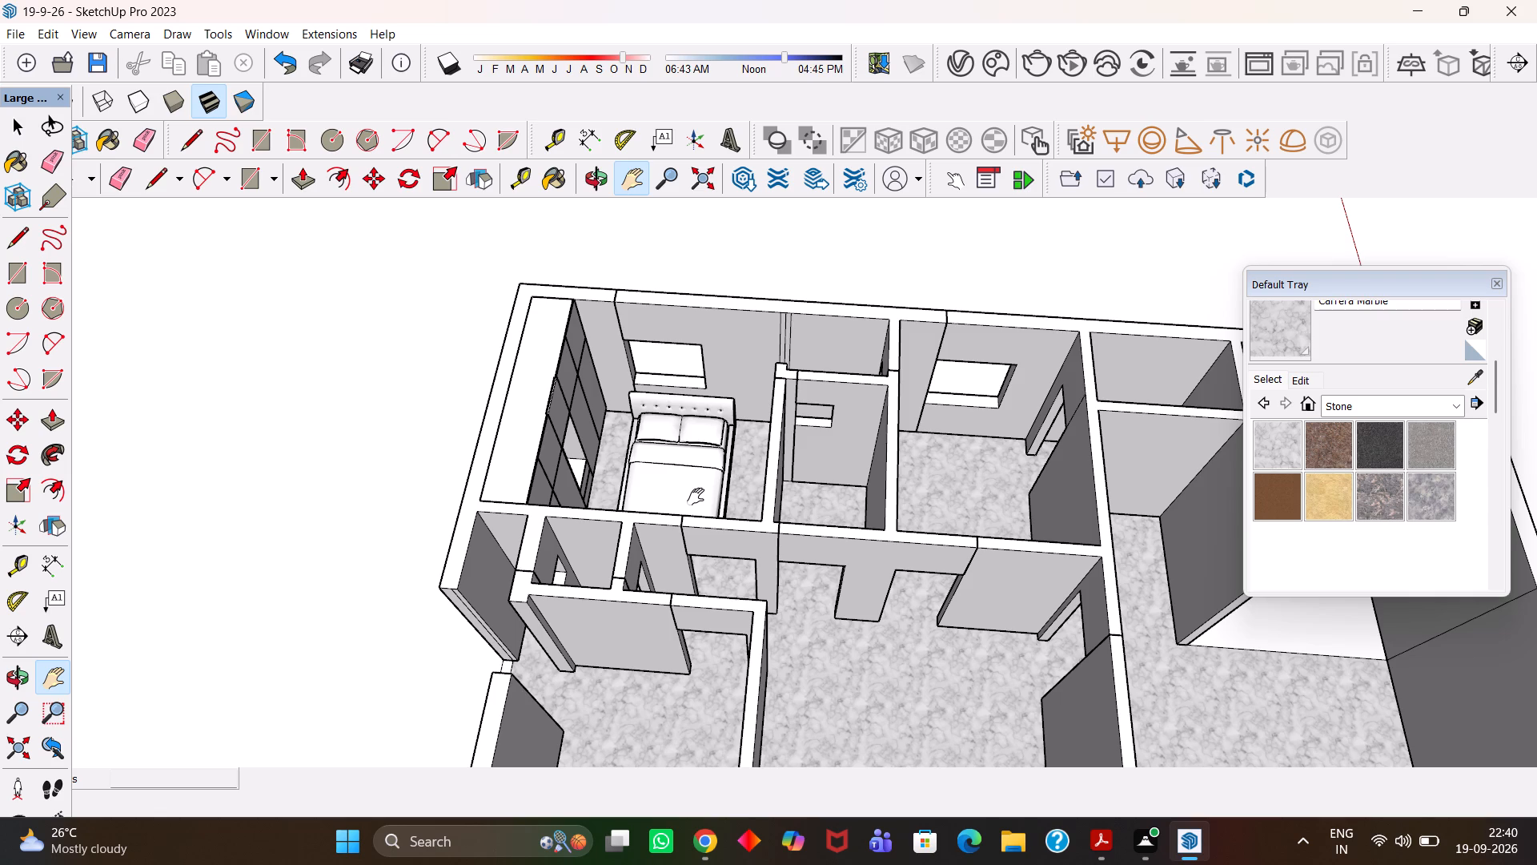
# Examine the enlarged ground around the apartment and the loose objects outside its walls.
pyautogui.scroll(-15, 668, 461)
pyautogui.scroll(1, 781, 435)
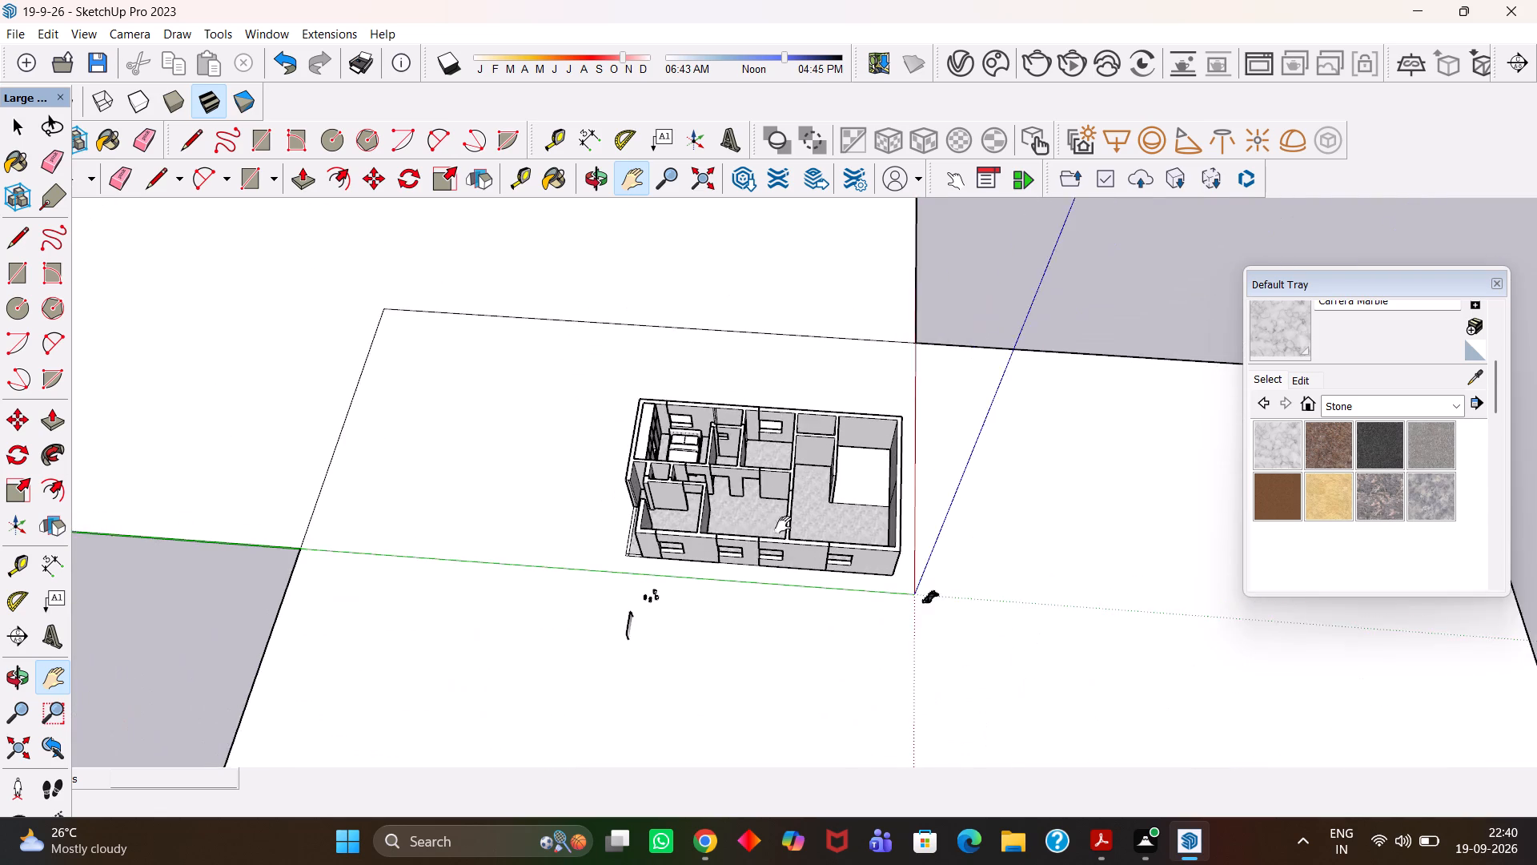
pyautogui.moveTo(777, 561); pyautogui.dragTo(795, 573, button='middle')
pyautogui.scroll(3, 789, 573)
pyautogui.scroll(5, 761, 485)
pyautogui.scroll(-6, 760, 485)
pyautogui.moveTo(721, 445); pyautogui.dragTo(712, 553, button='middle')
pyautogui.scroll(5, 712, 553)
pyautogui.scroll(-6, 718, 539)
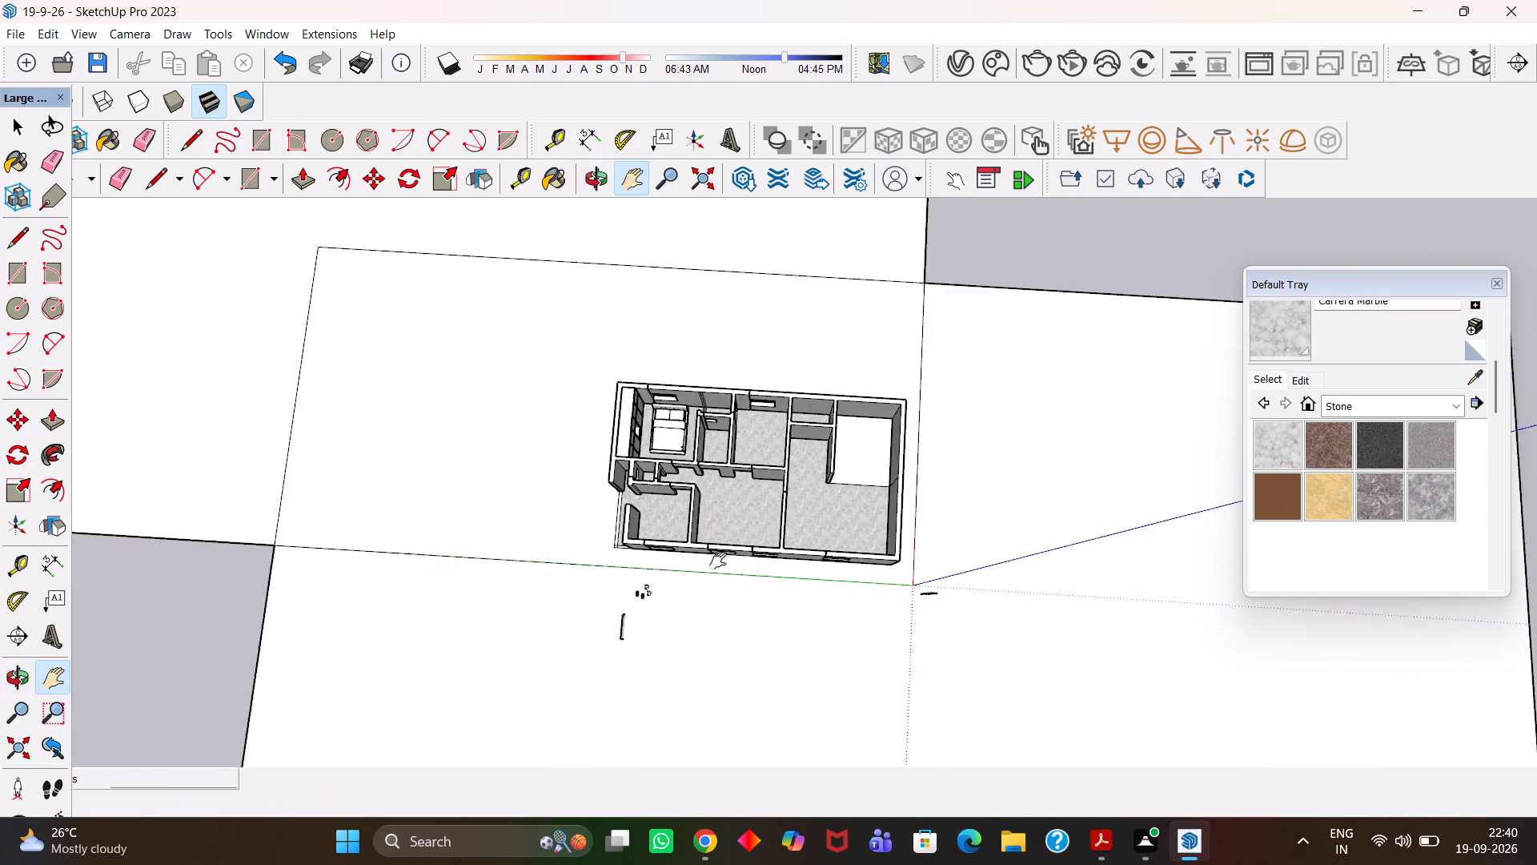
pyautogui.scroll(2, 728, 584)
pyautogui.moveTo(728, 585); pyautogui.dragTo(367, 445, button='middle')
pyautogui.scroll(-4, 663, 499)
pyautogui.moveTo(834, 527); pyautogui.dragTo(568, 545, button='middle')
pyautogui.scroll(8, 596, 575)
pyautogui.scroll(-5, 692, 465)
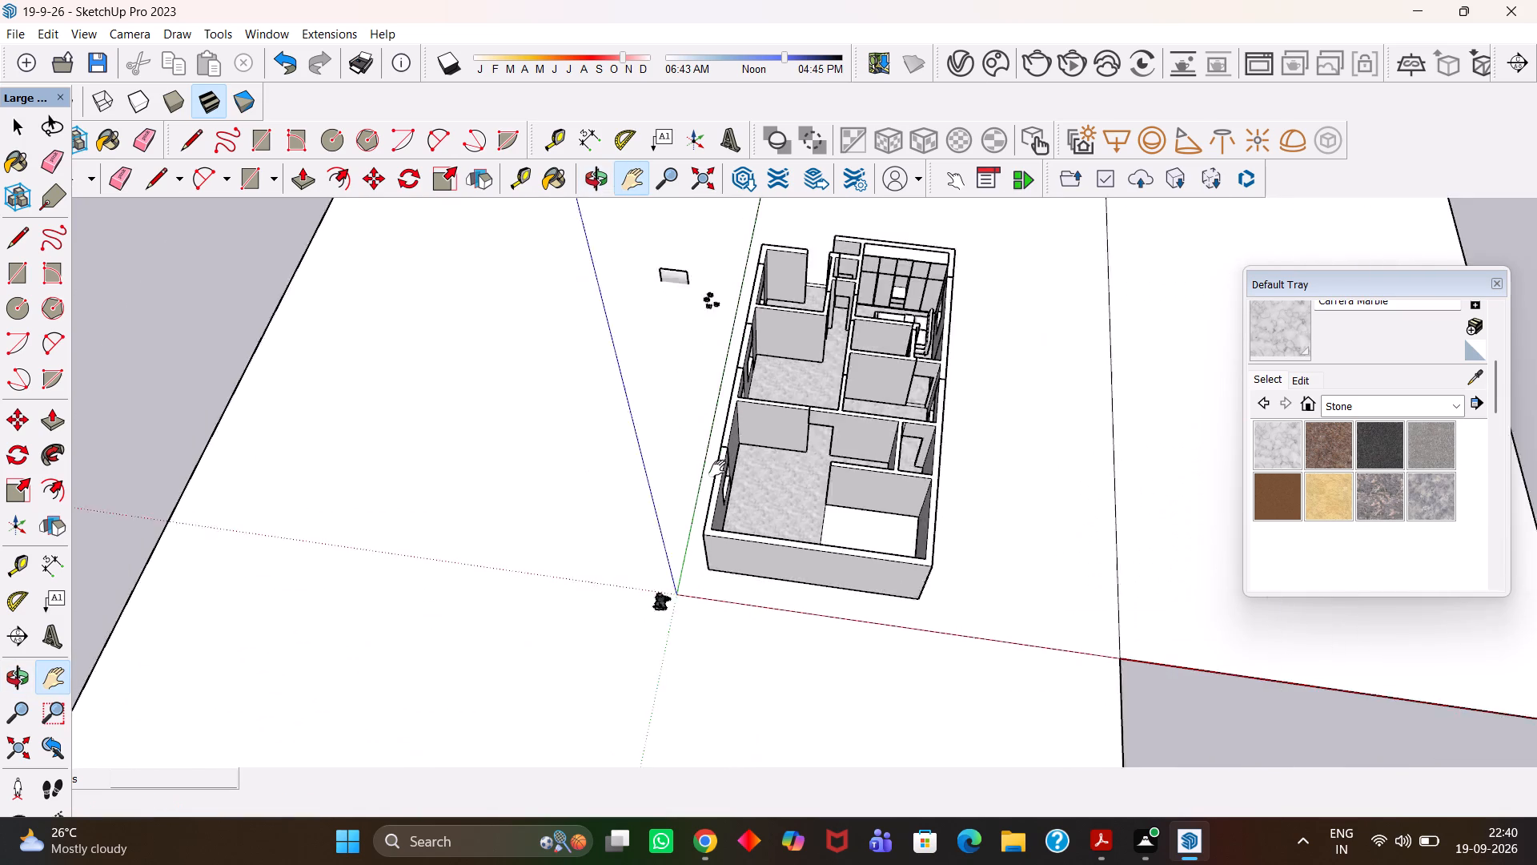
# Examine the apartment's floors and partitions from its front end round to the long windowed side.
pyautogui.moveTo(770, 460); pyautogui.dragTo(588, 471)
pyautogui.moveTo(563, 453); pyautogui.dragTo(585, 516, button='middle')
pyautogui.scroll(5, 585, 516)
pyautogui.scroll(-1, 585, 516)
pyautogui.moveTo(596, 428); pyautogui.dragTo(613, 526, button='middle')
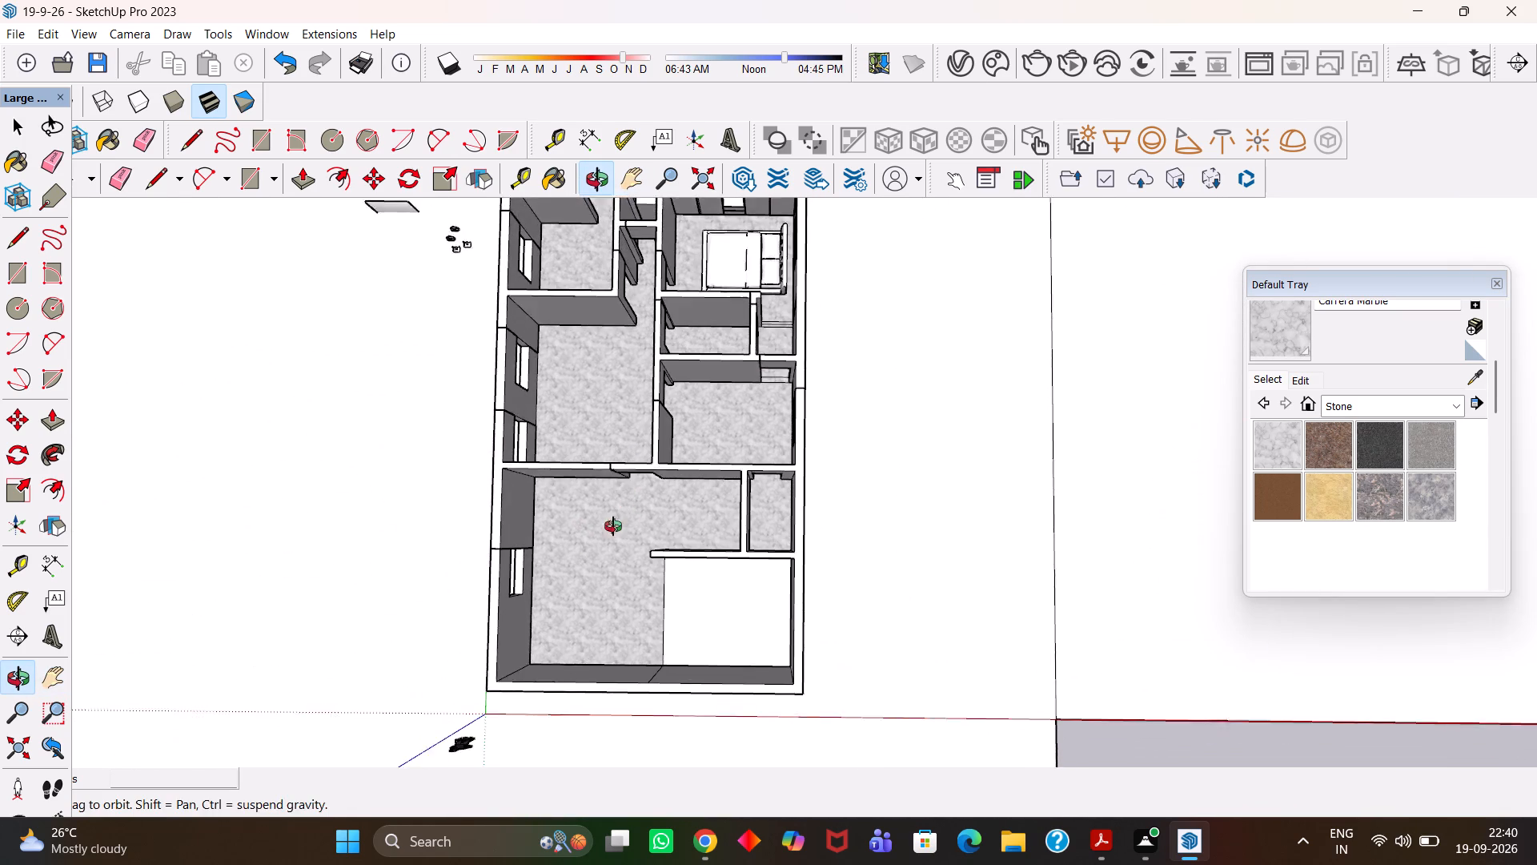
pyautogui.moveTo(613, 526); pyautogui.dragTo(601, 528, button='middle')
pyautogui.moveTo(608, 466); pyautogui.dragTo(618, 539)
pyautogui.scroll(-4, 615, 541)
pyautogui.scroll(1, 589, 540)
pyautogui.moveTo(601, 547); pyautogui.dragTo(913, 560, button='middle')
pyautogui.moveTo(604, 550); pyautogui.dragTo(883, 581, button='middle')
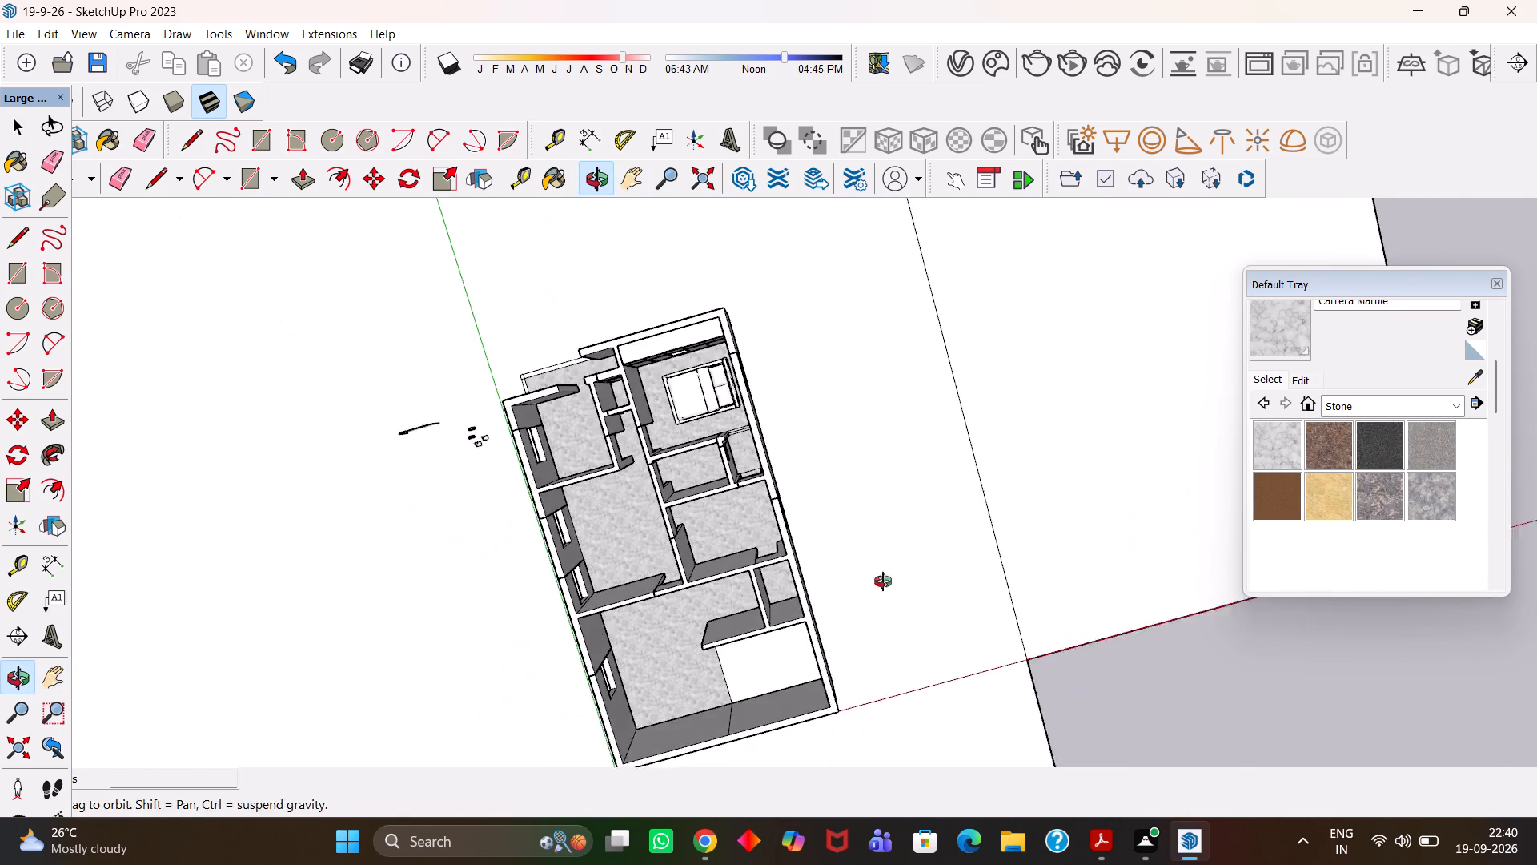
pyautogui.moveTo(883, 581); pyautogui.dragTo(883, 581, button='middle')
pyautogui.scroll(2, 655, 557)
pyautogui.scroll(-2, 525, 520)
pyautogui.moveTo(468, 528); pyautogui.dragTo(931, 453, button='middle')
pyautogui.moveTo(617, 454); pyautogui.dragTo(877, 421, button='middle')
pyautogui.scroll(1, 618, 455)
pyautogui.moveTo(616, 458); pyautogui.dragTo(785, 461, button='middle')
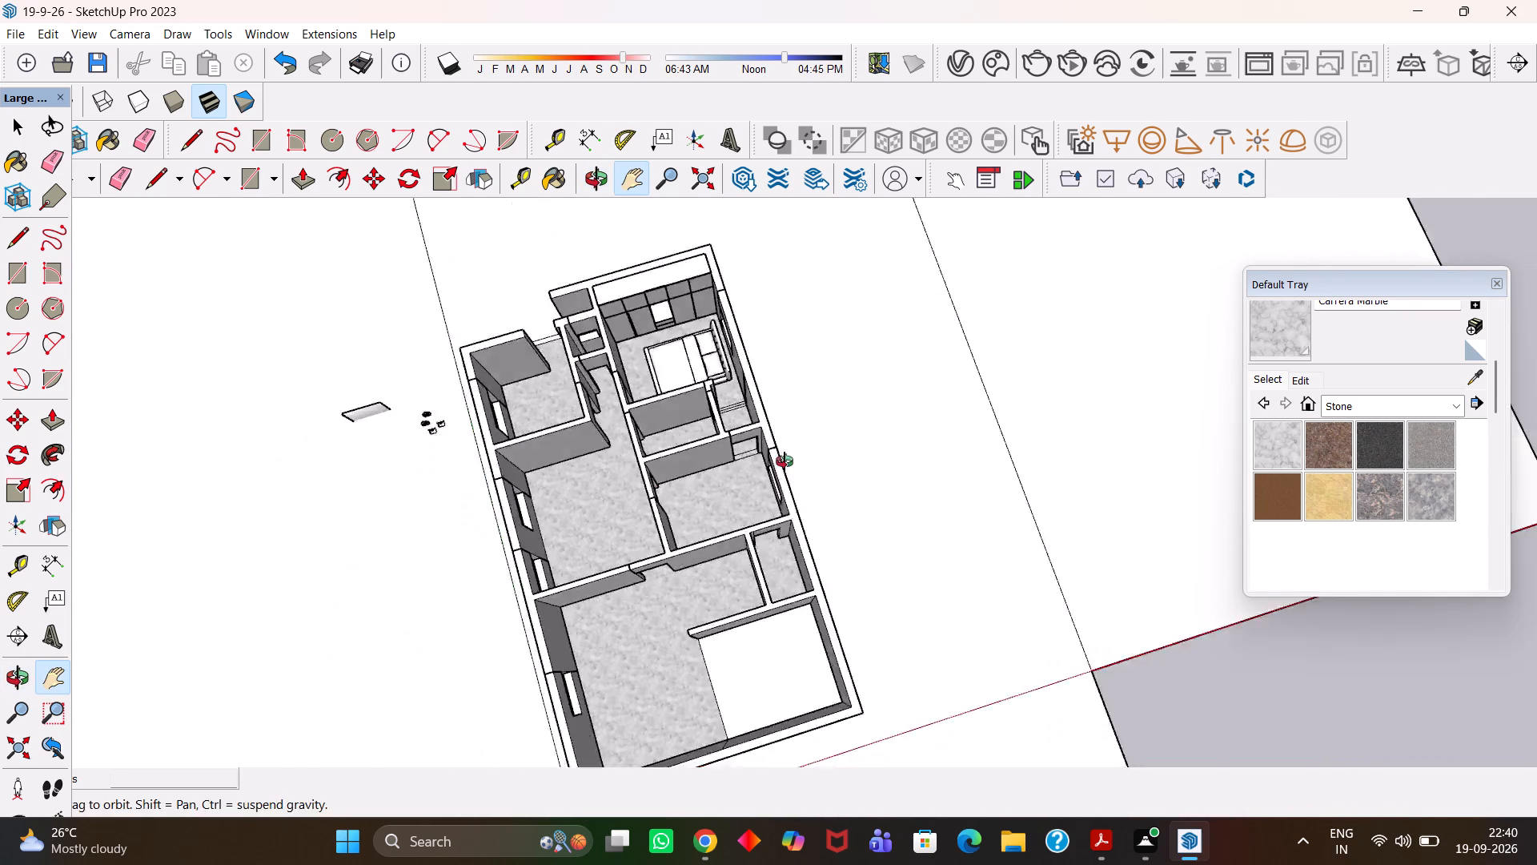
pyautogui.moveTo(785, 461); pyautogui.dragTo(913, 448, button='middle')
pyautogui.moveTo(552, 483); pyautogui.dragTo(971, 516, button='middle')
pyautogui.scroll(4, 901, 544)
pyautogui.moveTo(913, 546); pyautogui.dragTo(783, 564, button='middle')
pyautogui.moveTo(796, 561); pyautogui.dragTo(821, 494)
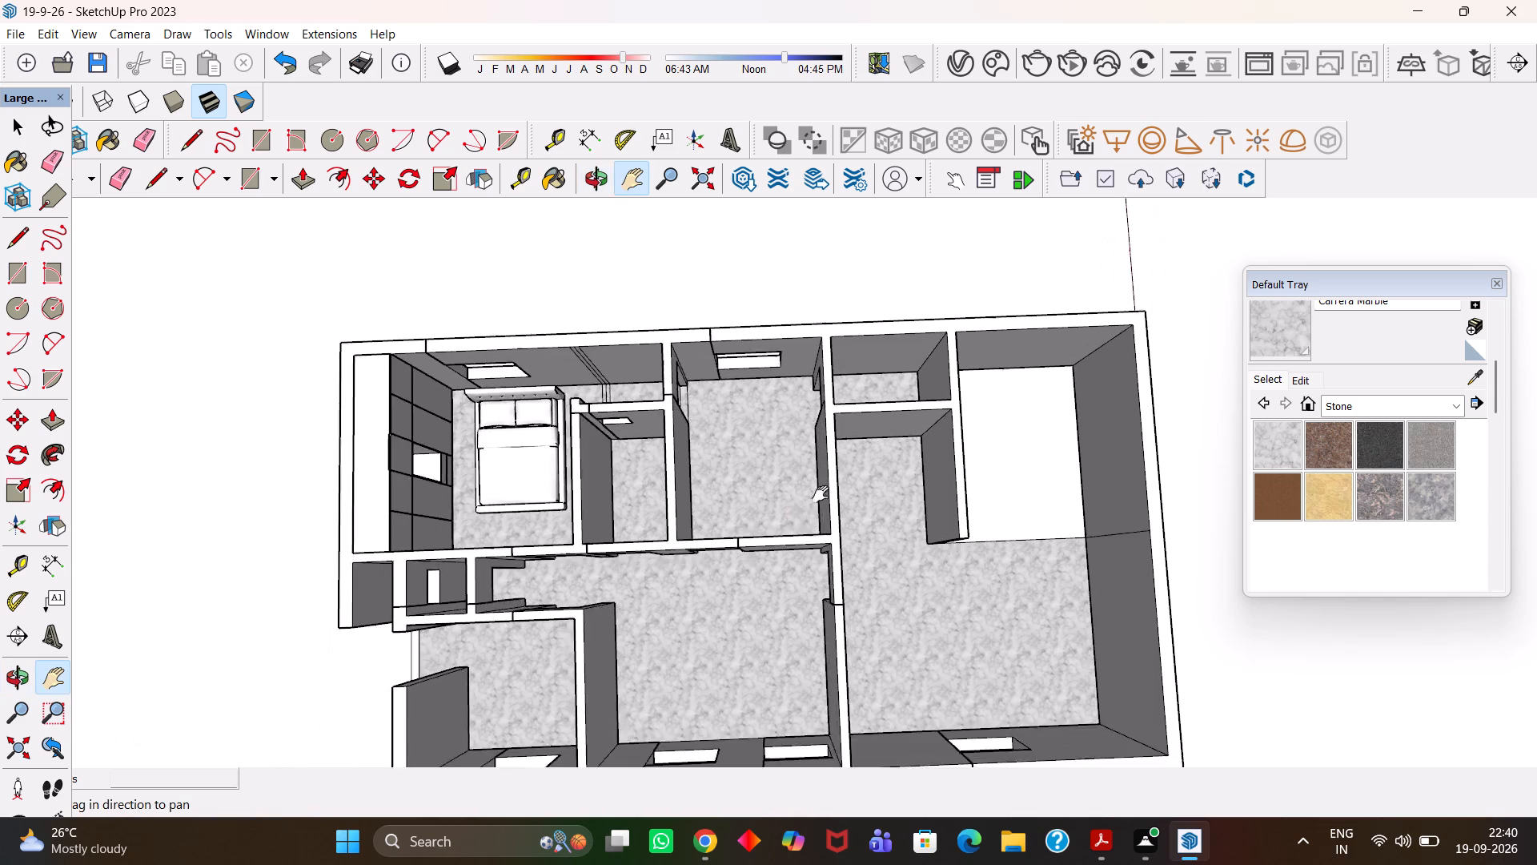
pyautogui.moveTo(821, 494); pyautogui.dragTo(825, 479)
# Examine the central room's marble floor and the outer wall with the window openings.
pyautogui.scroll(-4, 825, 478)
pyautogui.moveTo(864, 496); pyautogui.dragTo(862, 518, button='middle')
pyautogui.scroll(4, 862, 518)
pyautogui.scroll(-5, 862, 518)
pyautogui.scroll(1, 874, 553)
pyautogui.moveTo(884, 553); pyautogui.dragTo(889, 517, button='middle')
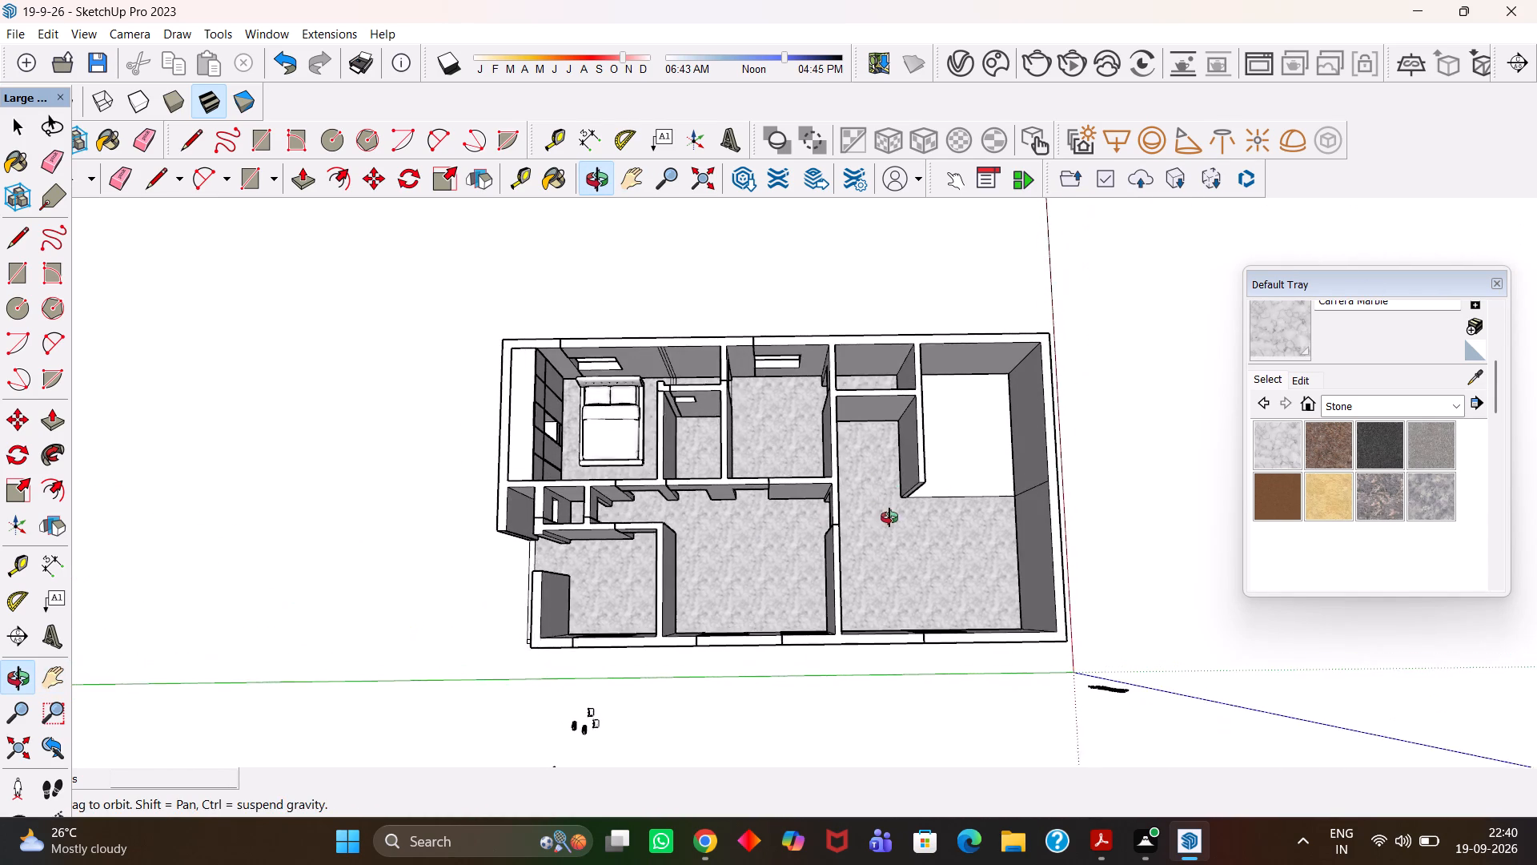
pyautogui.moveTo(889, 517); pyautogui.dragTo(881, 532, button='middle')
pyautogui.scroll(4, 881, 532)
pyautogui.scroll(-5, 881, 532)
pyautogui.scroll(8, 846, 563)
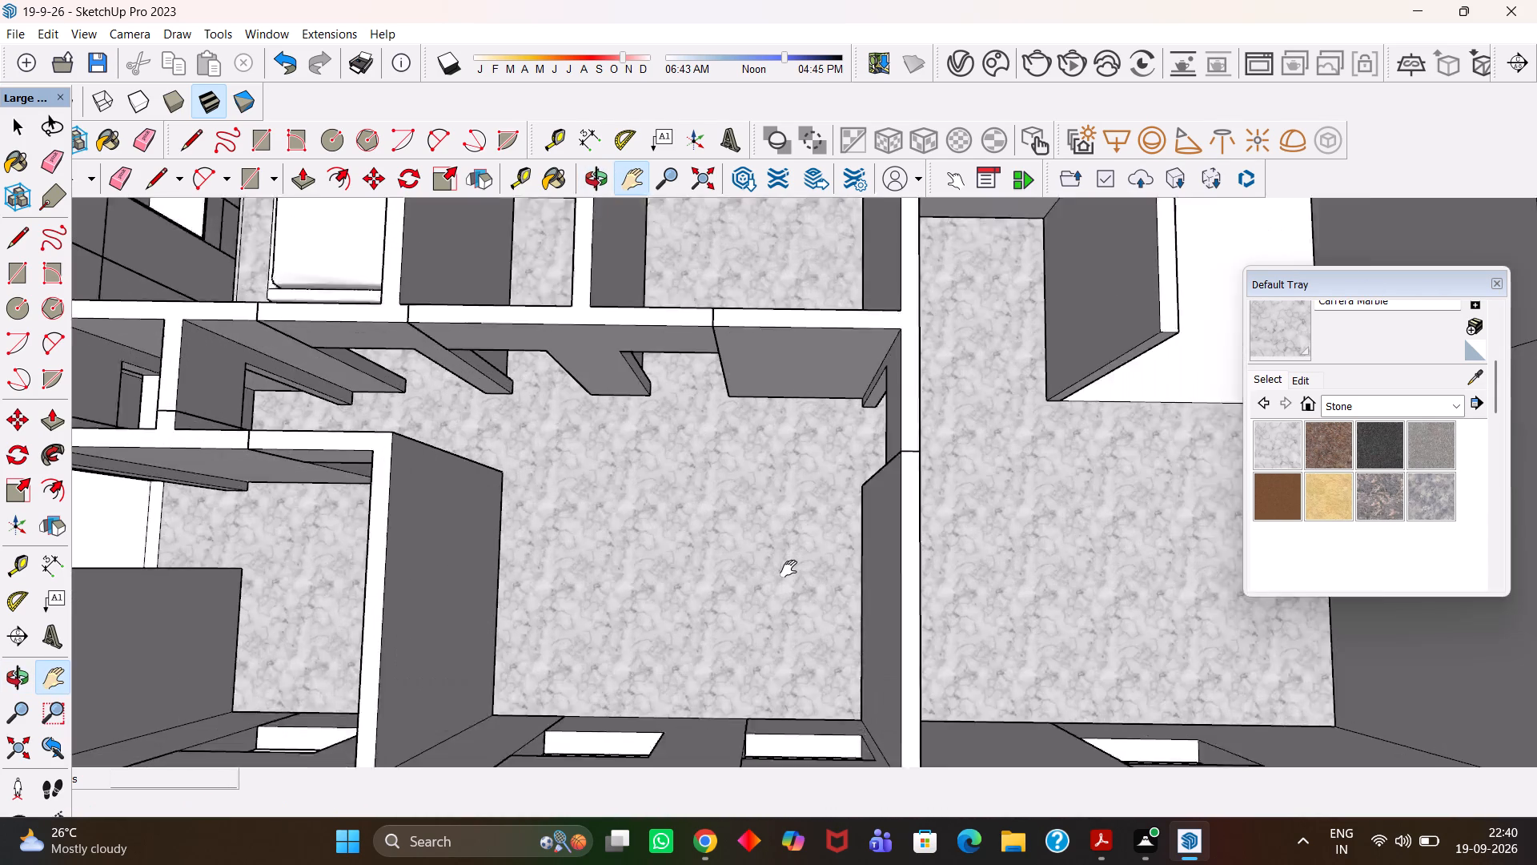
pyautogui.scroll(2, 789, 569)
pyautogui.scroll(-6, 789, 569)
pyautogui.scroll(1, 821, 585)
pyautogui.moveTo(829, 590); pyautogui.dragTo(829, 391, button='middle')
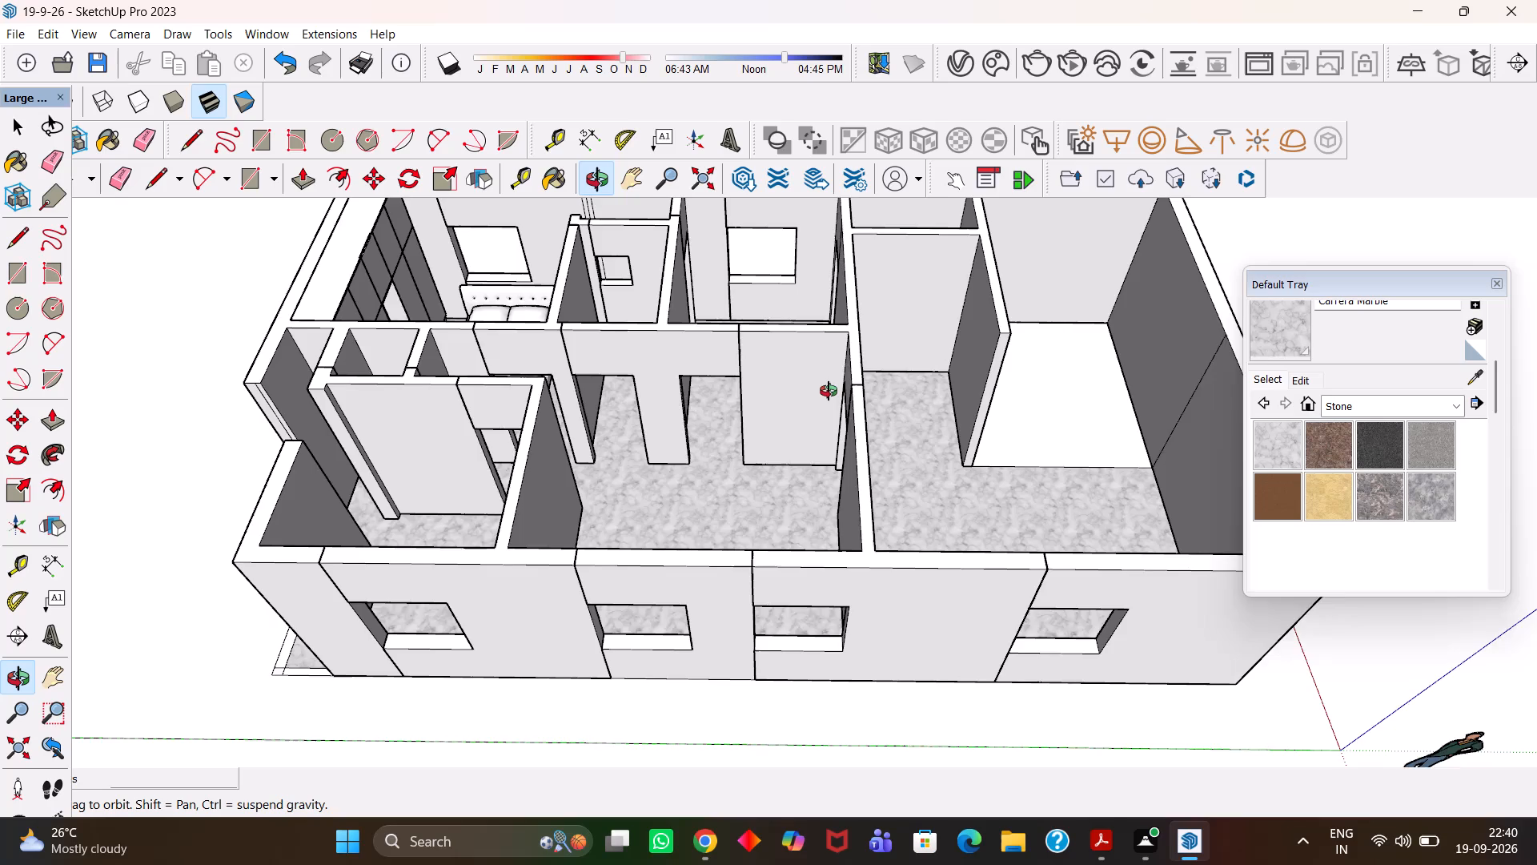
# Examine the marble-floored rooms and the open gap between the small front room's partition and outer wall.
pyautogui.moveTo(829, 391); pyautogui.dragTo(831, 511, button='middle')
pyautogui.scroll(1, 831, 511)
pyautogui.scroll(-2, 783, 515)
pyautogui.moveTo(670, 497); pyautogui.dragTo(708, 524)
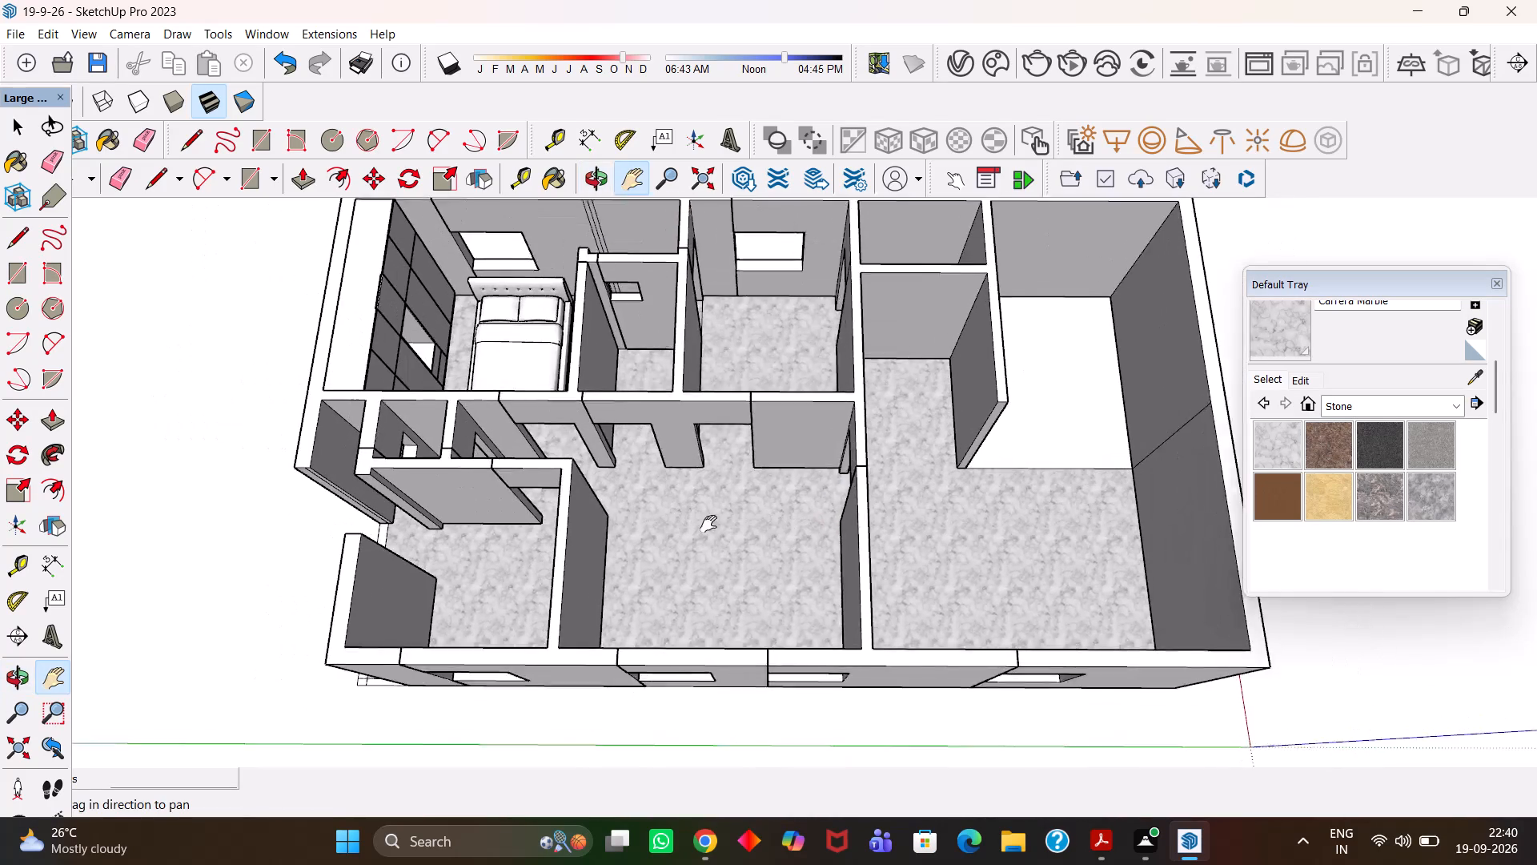
pyautogui.moveTo(708, 524); pyautogui.dragTo(736, 550)
pyautogui.scroll(3, 718, 554)
pyautogui.scroll(-4, 718, 554)
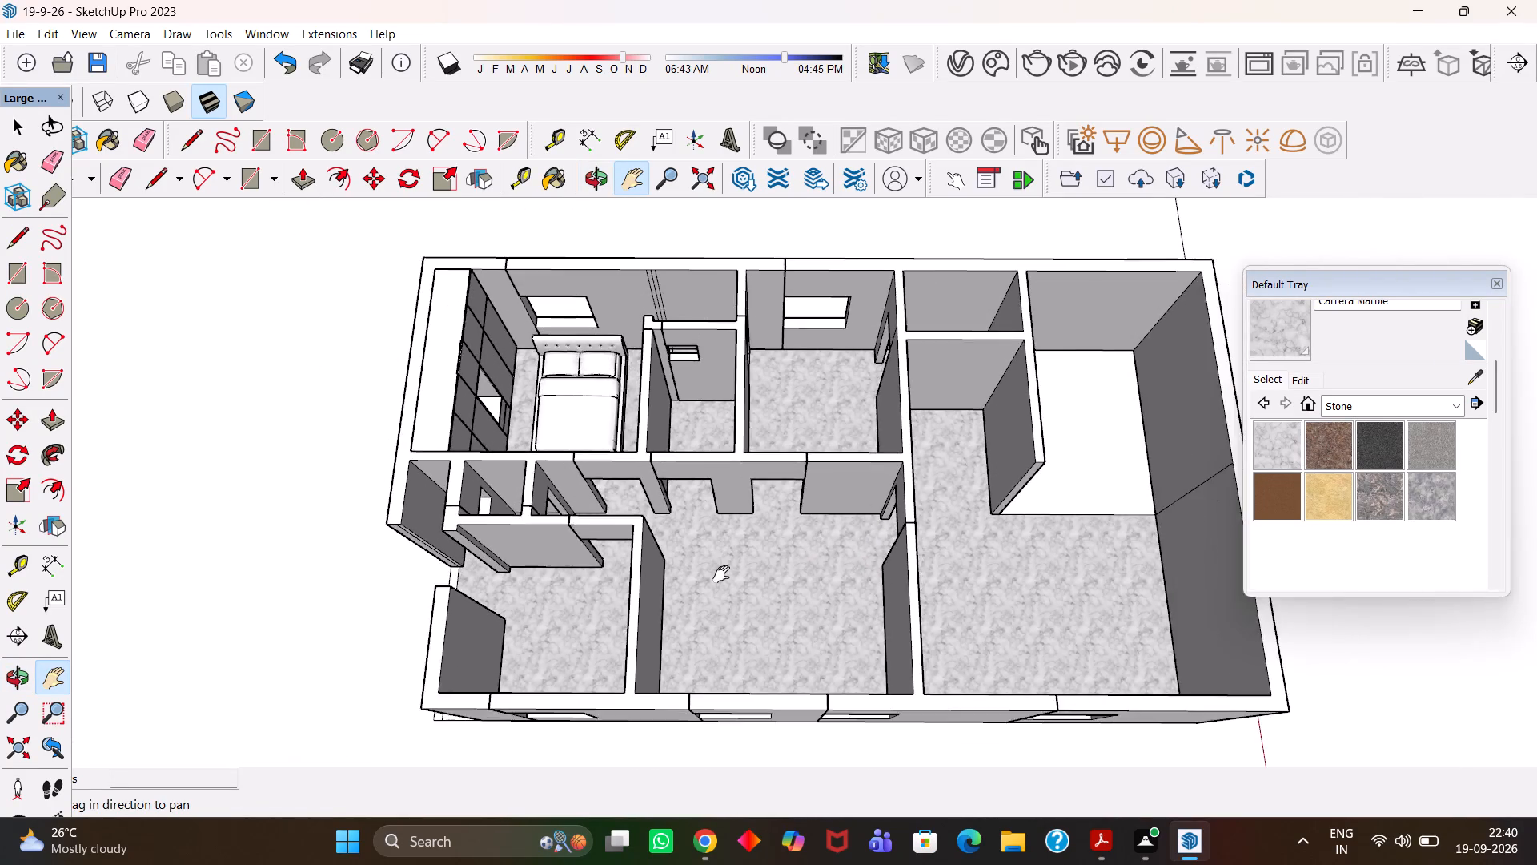
pyautogui.scroll(4, 721, 574)
pyautogui.moveTo(536, 561); pyautogui.dragTo(643, 545)
pyautogui.scroll(-4, 643, 545)
pyautogui.scroll(5, 643, 545)
pyautogui.moveTo(646, 549); pyautogui.dragTo(1053, 547)
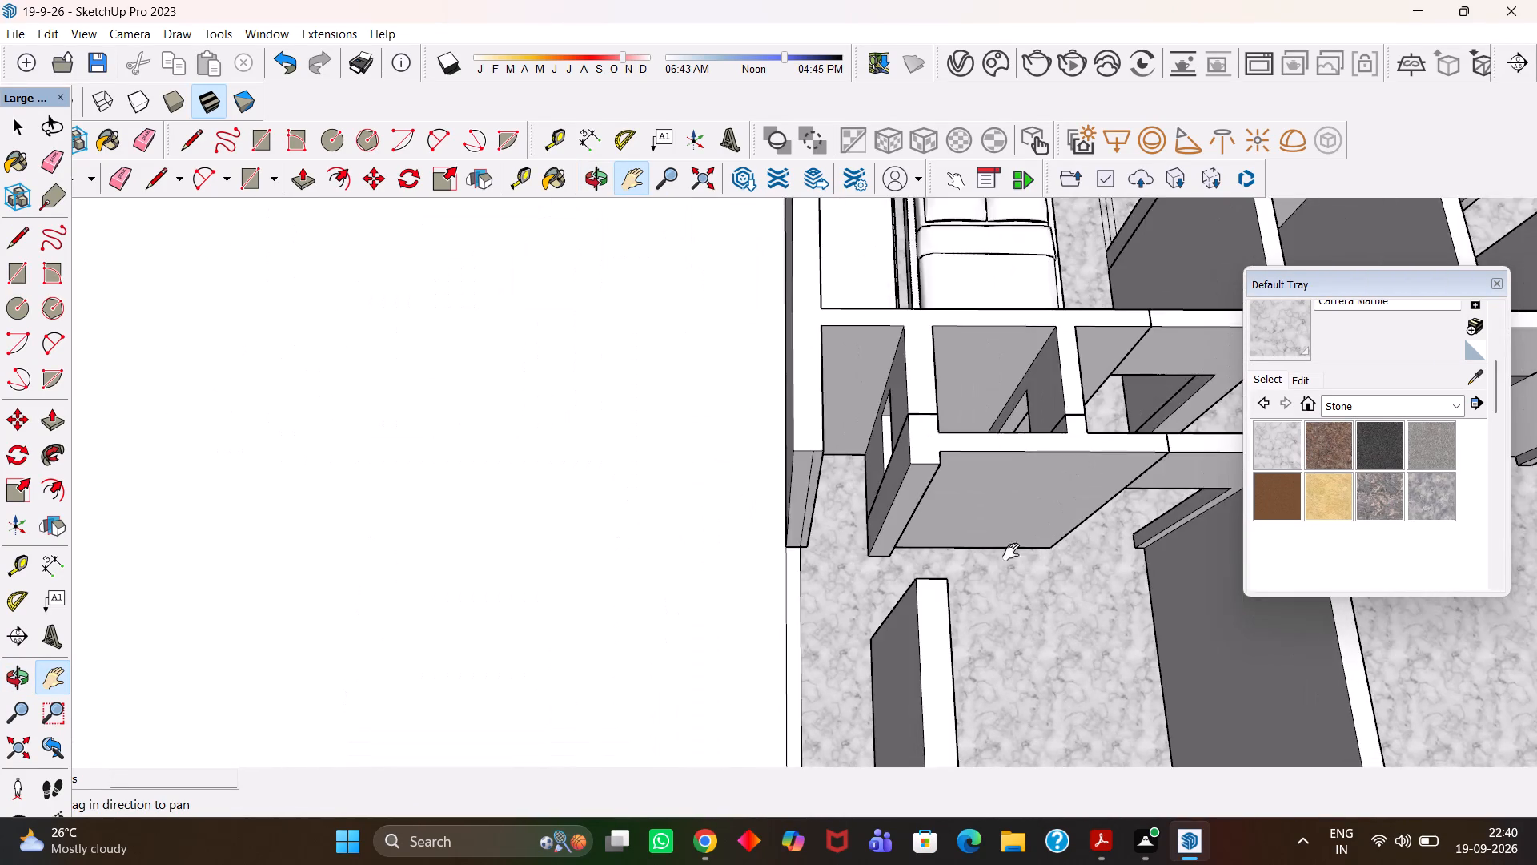
pyautogui.scroll(1, 981, 556)
pyautogui.moveTo(1083, 550); pyautogui.dragTo(726, 480)
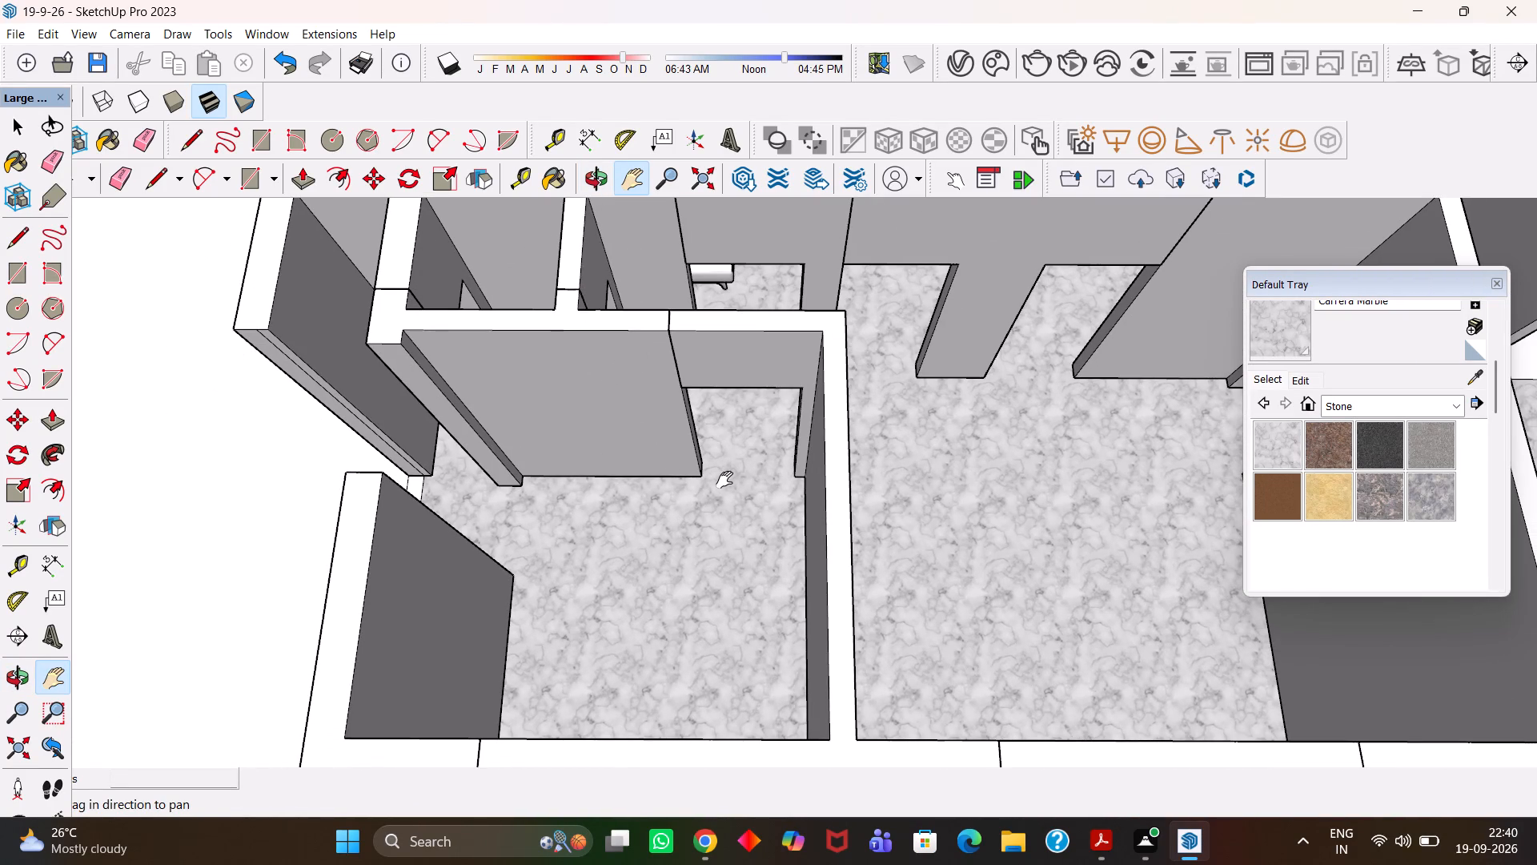
pyautogui.scroll(-2, 693, 456)
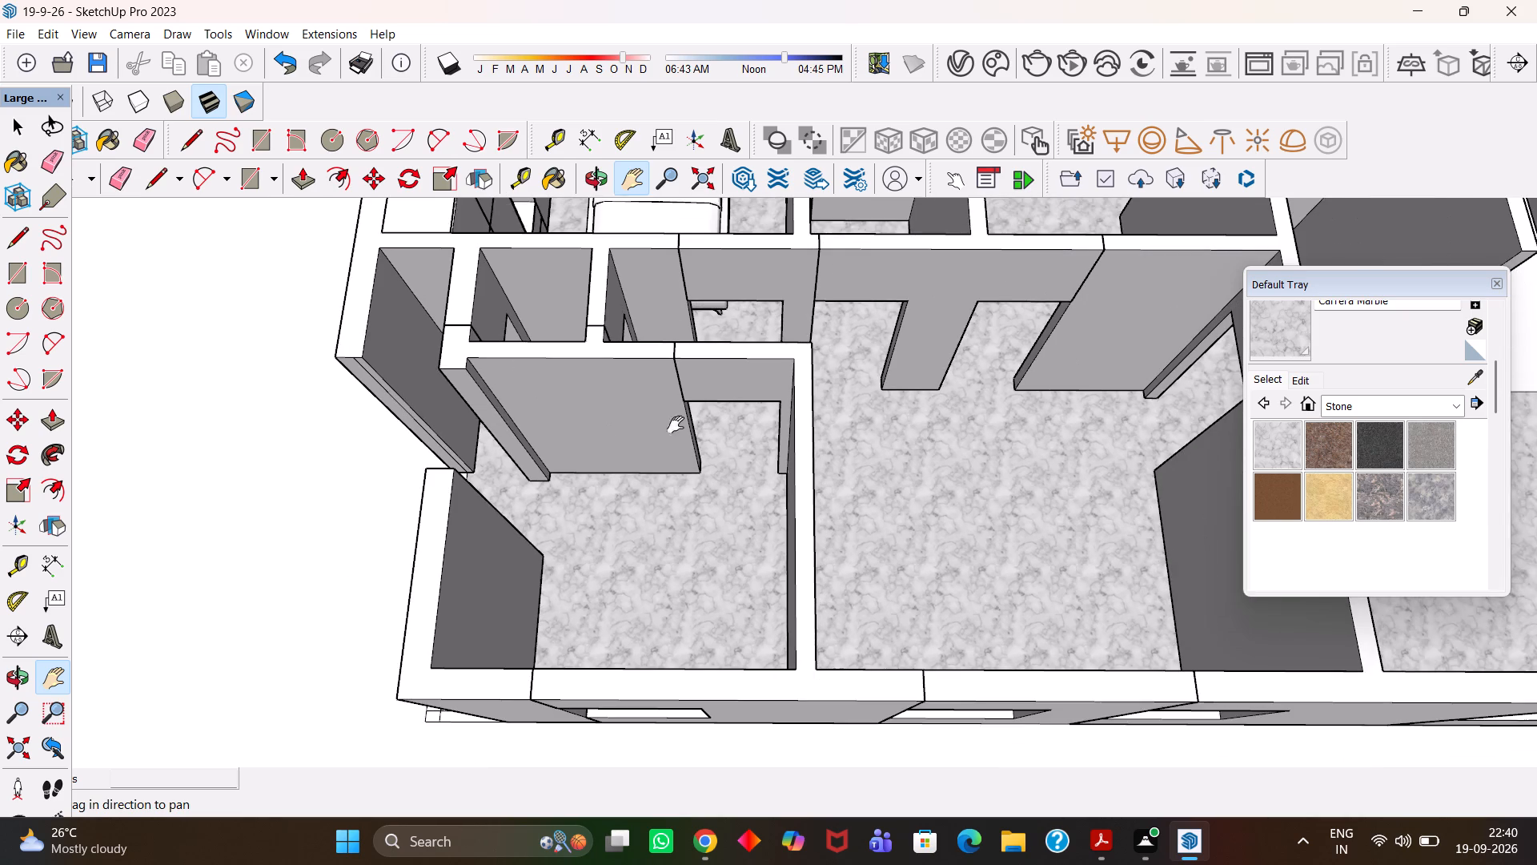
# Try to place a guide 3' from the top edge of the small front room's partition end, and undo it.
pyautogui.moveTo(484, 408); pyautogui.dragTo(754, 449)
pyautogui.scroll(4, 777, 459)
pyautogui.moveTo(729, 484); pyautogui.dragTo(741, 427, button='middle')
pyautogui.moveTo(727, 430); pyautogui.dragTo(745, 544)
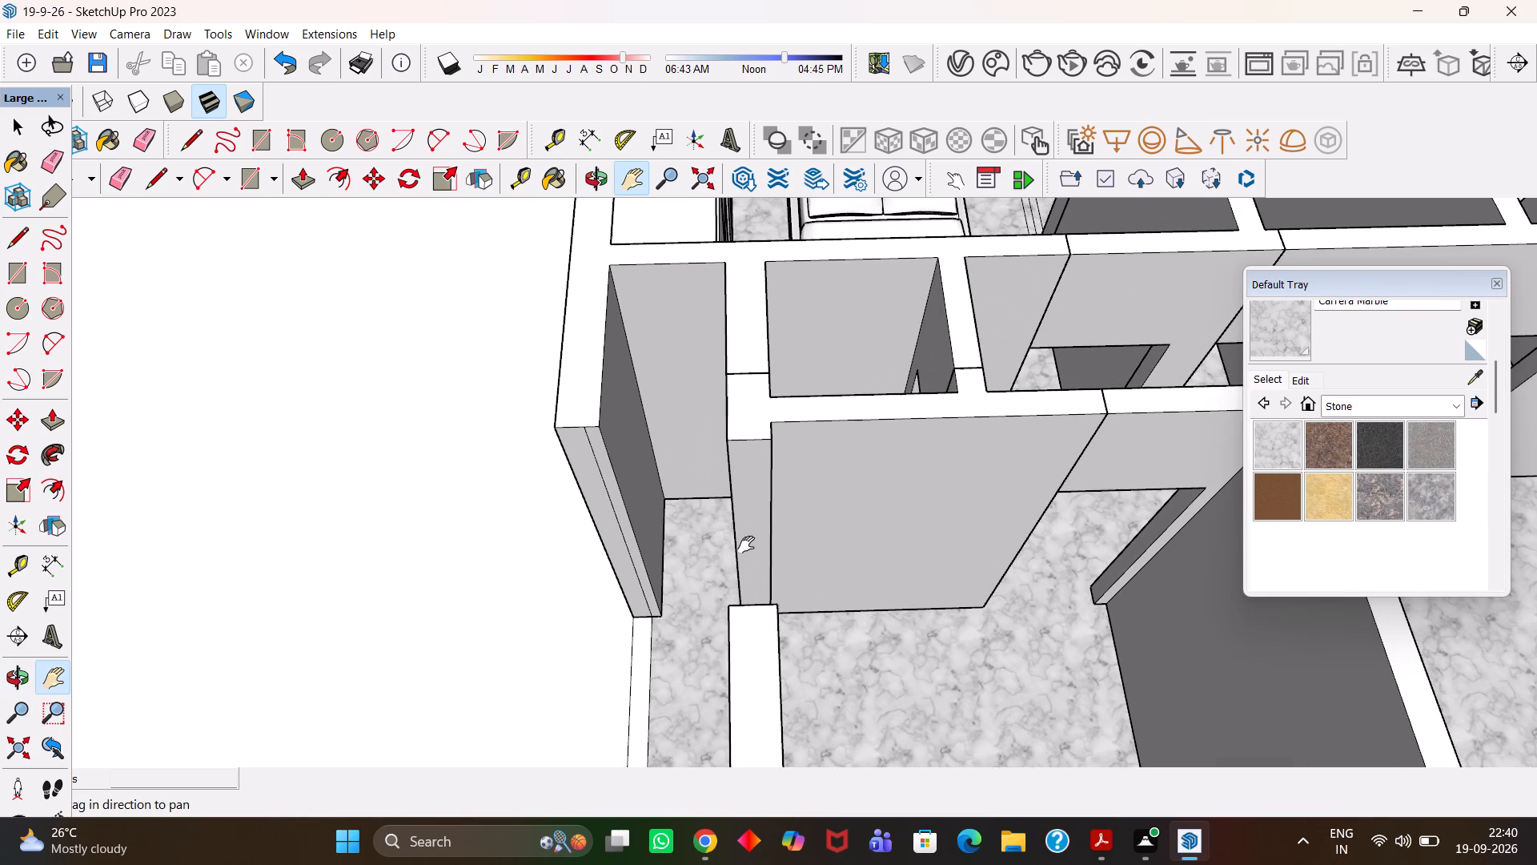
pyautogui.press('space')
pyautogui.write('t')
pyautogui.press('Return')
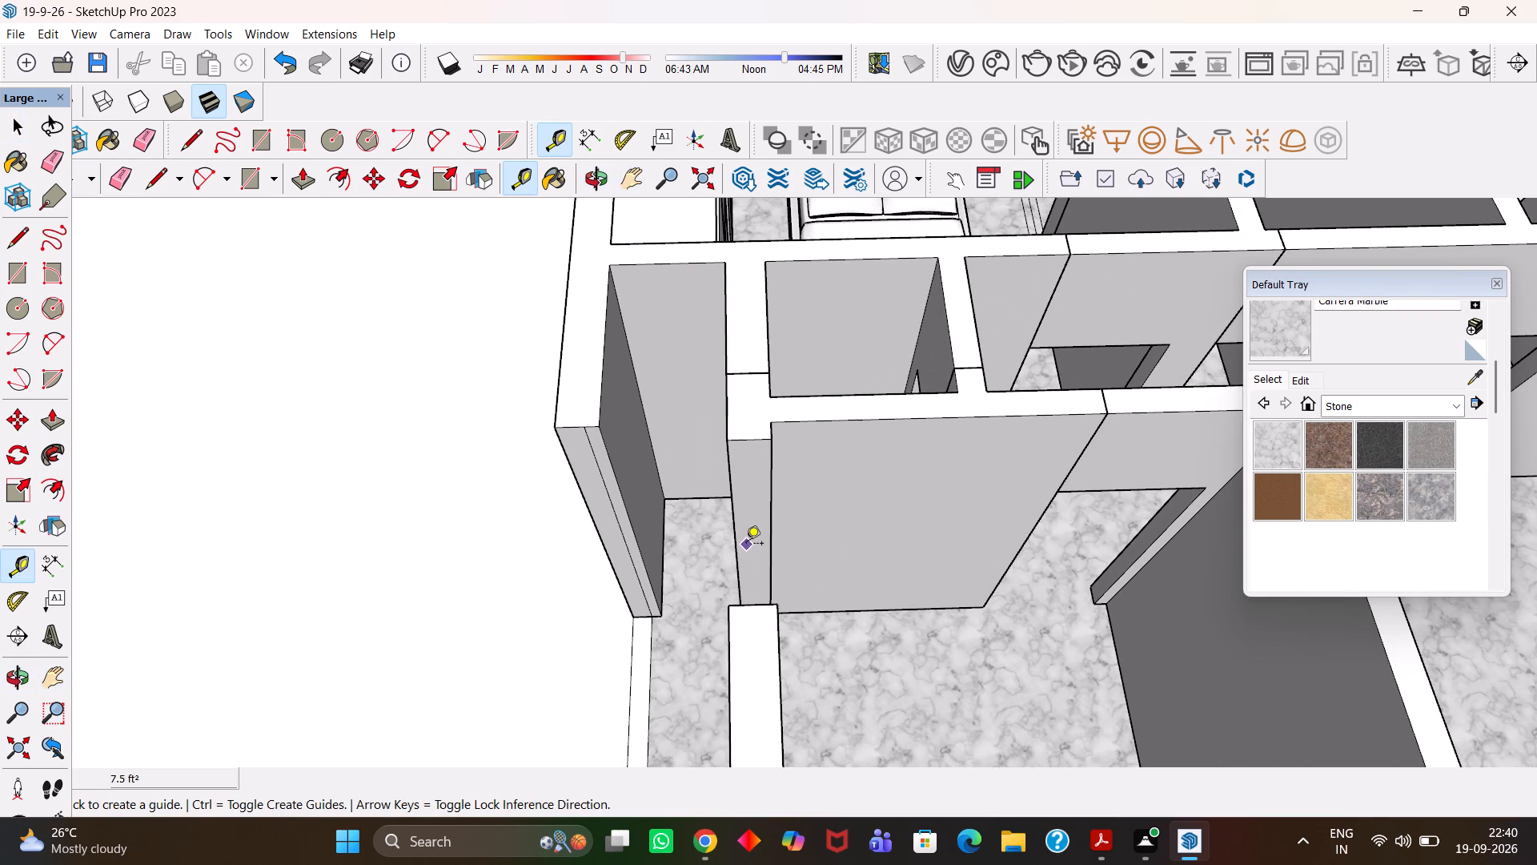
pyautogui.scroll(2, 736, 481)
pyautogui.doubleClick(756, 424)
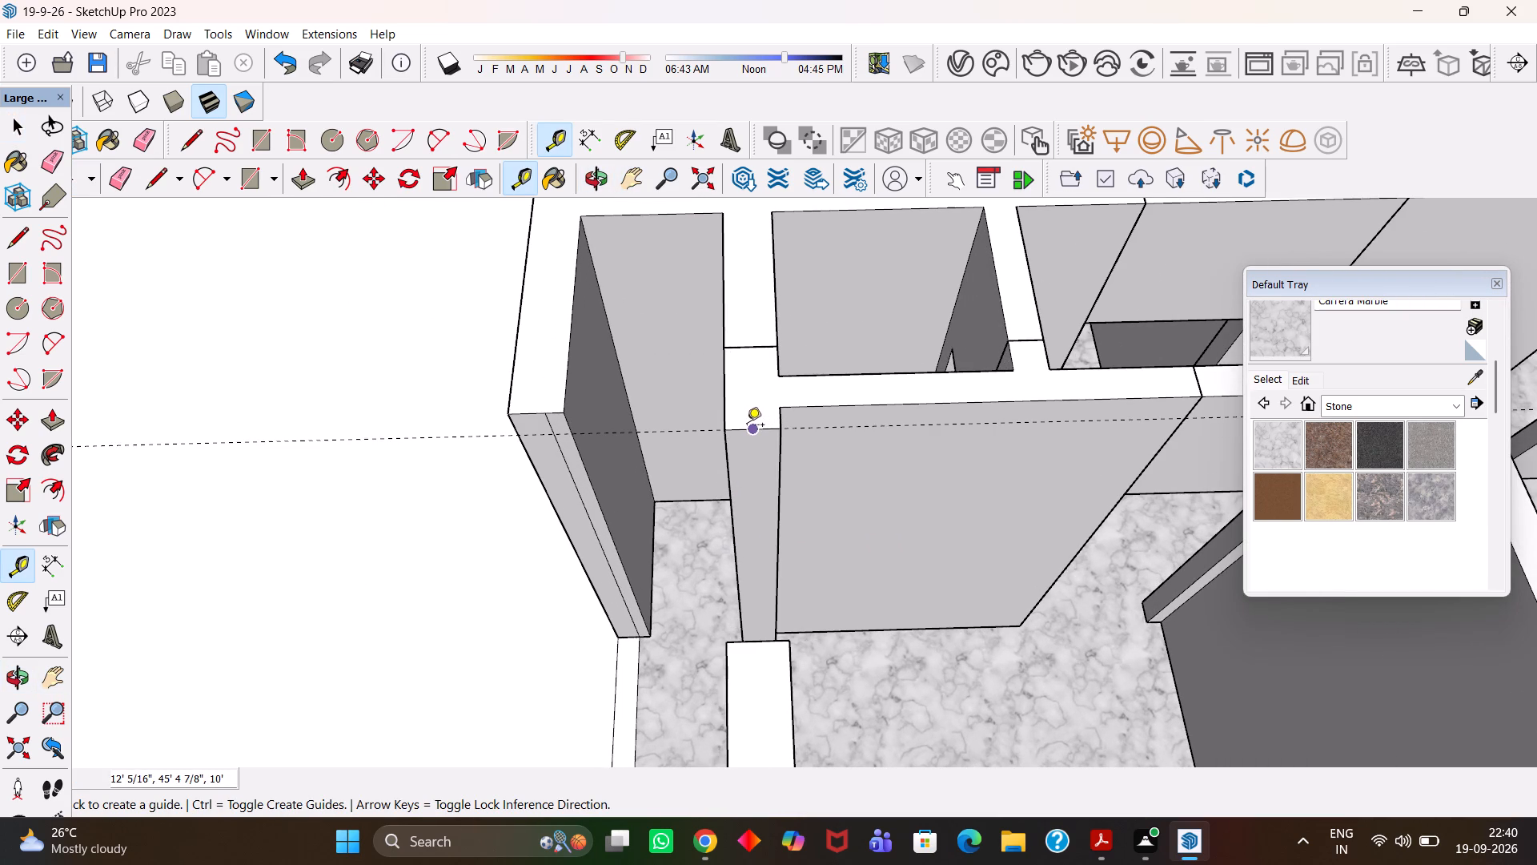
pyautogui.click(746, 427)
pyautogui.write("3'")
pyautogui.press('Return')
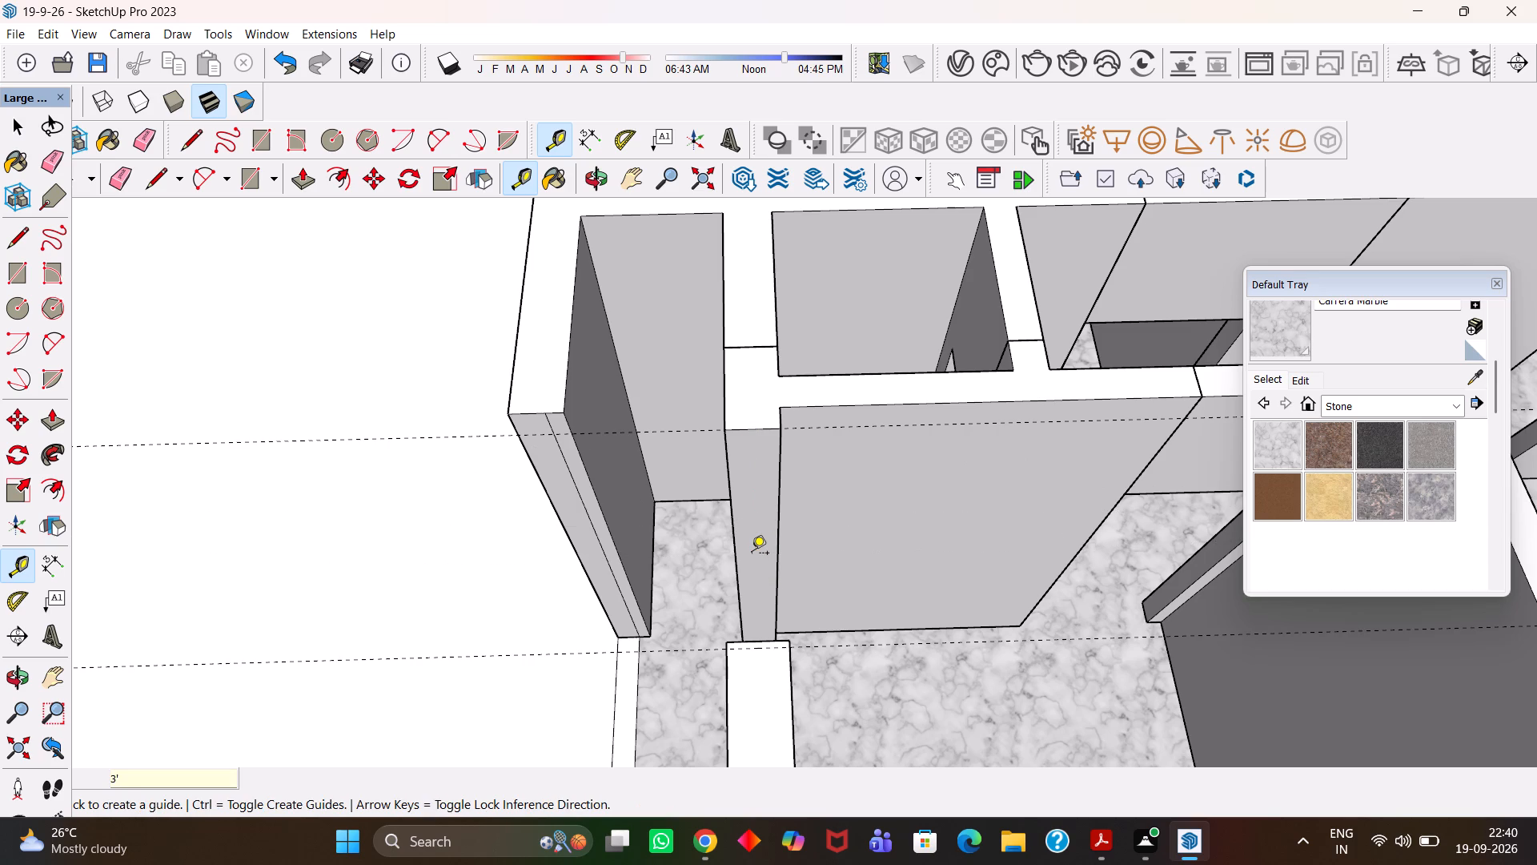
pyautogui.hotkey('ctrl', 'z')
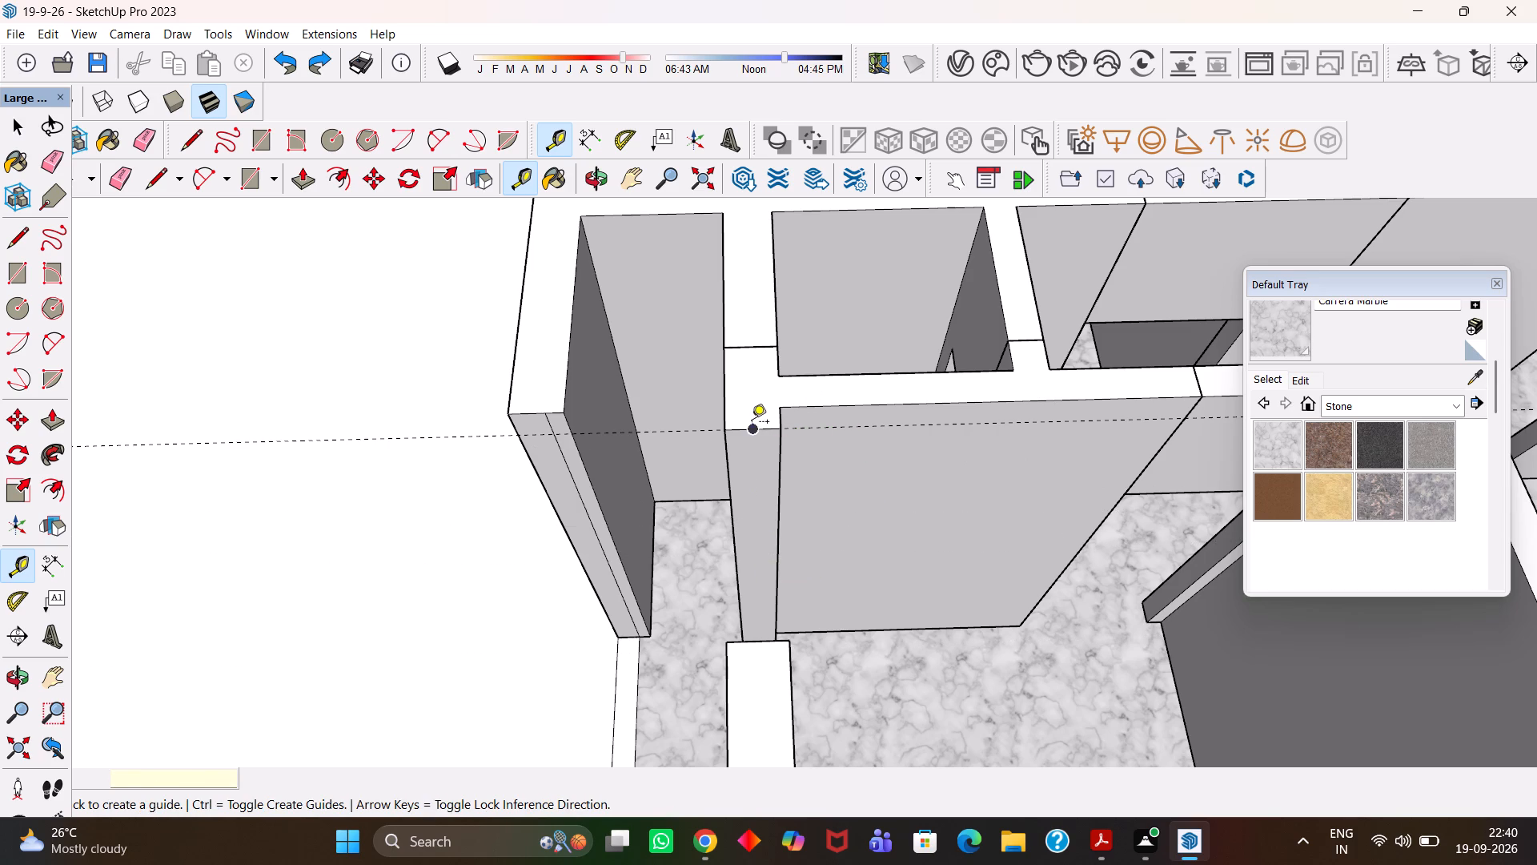
# Place a guide 3' below the top edge of the partition's end face in the small front room.
pyautogui.click(746, 429)
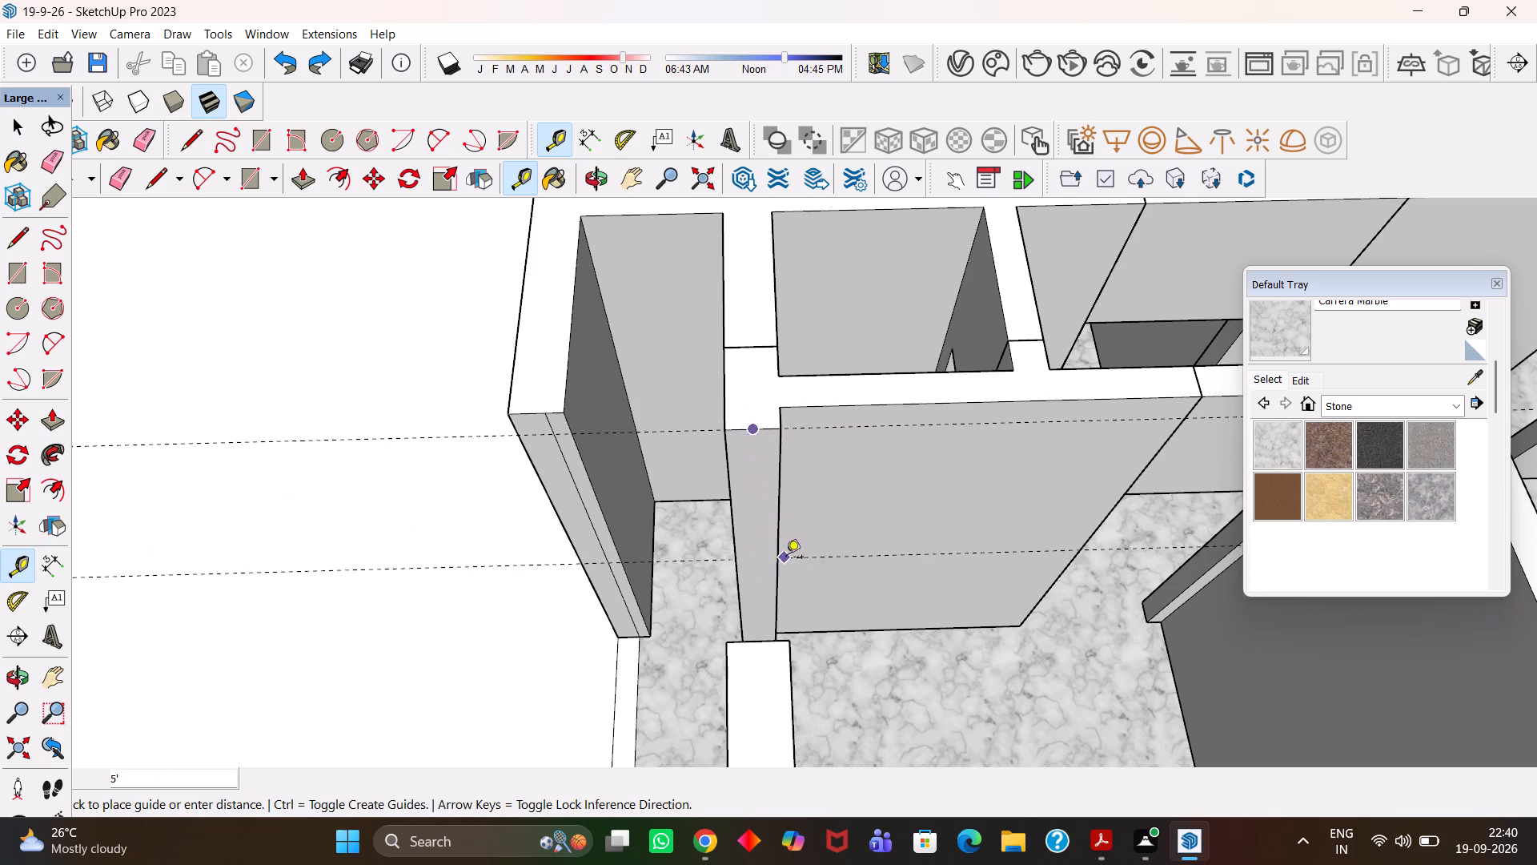
pyautogui.scroll(1, 786, 558)
pyautogui.moveTo(783, 558); pyautogui.dragTo(580, 571, button='middle')
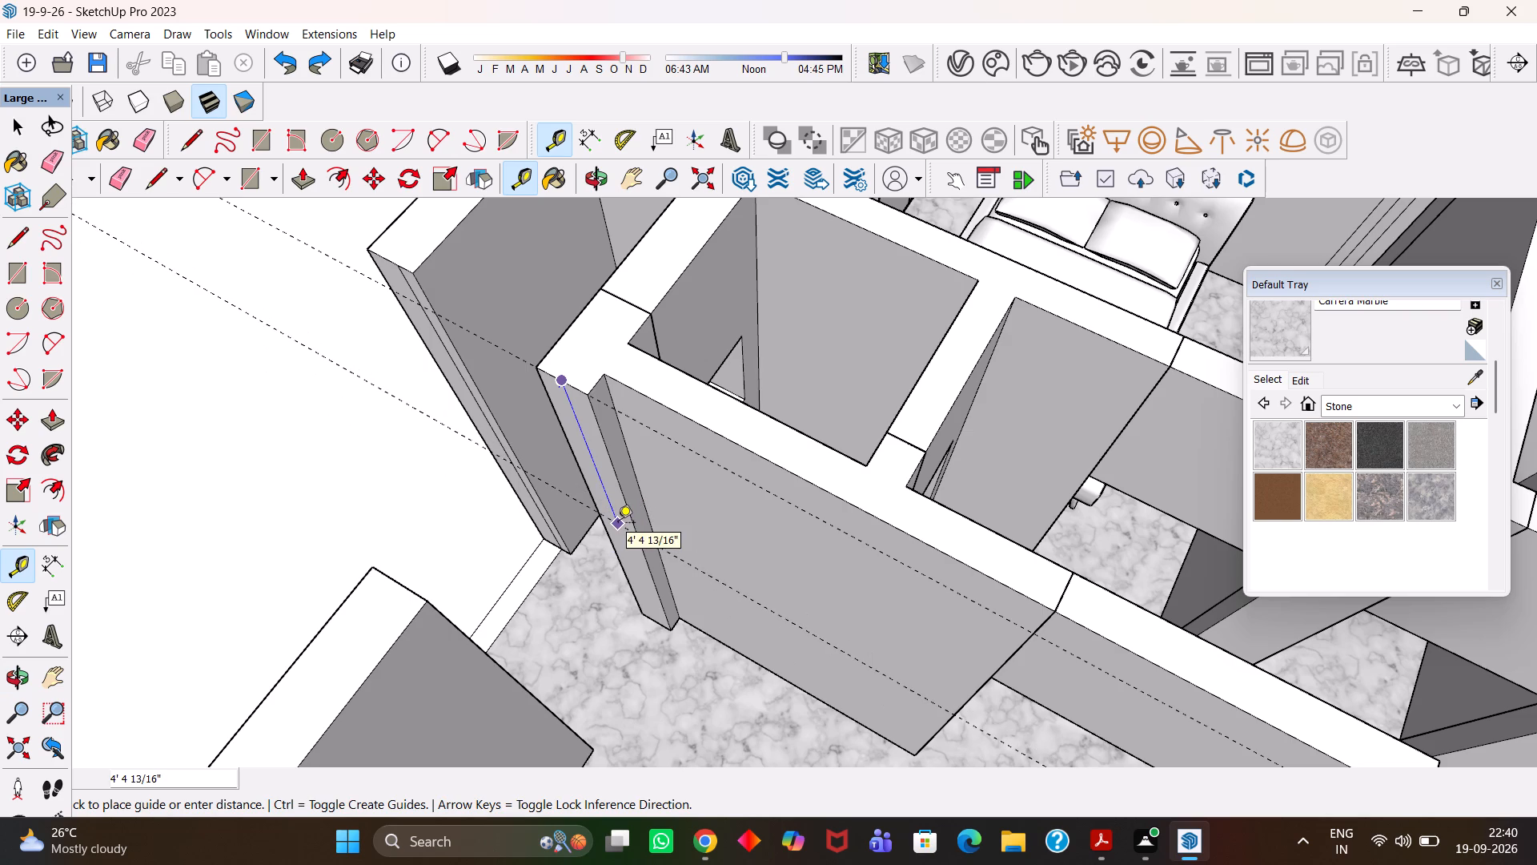
pyautogui.write("3'")
pyautogui.press('Return')
pyautogui.press('space')
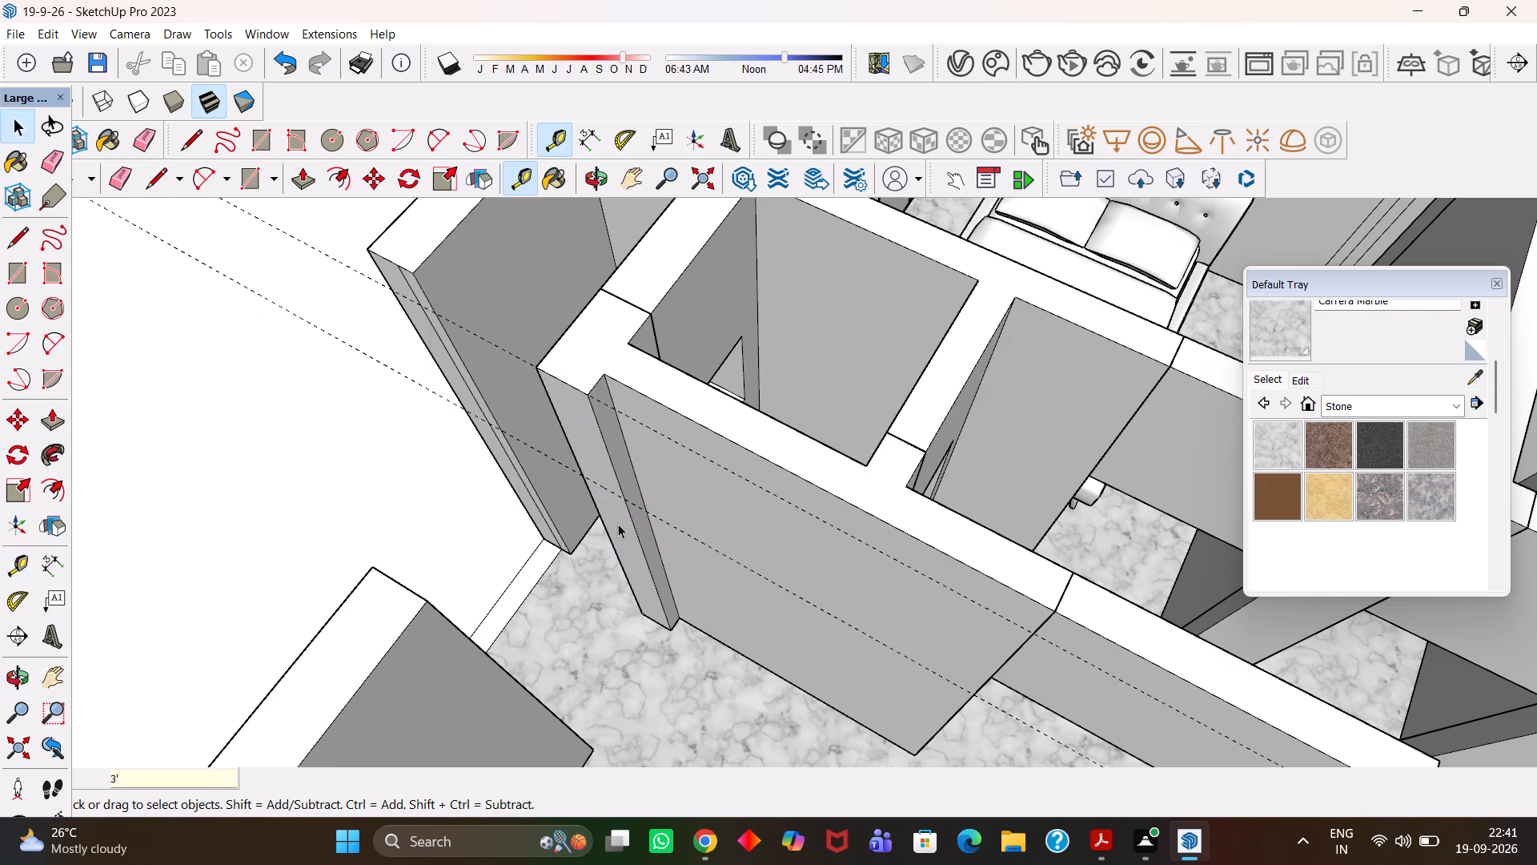
# Split the partition's end face with a line along the lower guide, inside the wall's group.
pyautogui.scroll(3, 634, 505)
pyautogui.moveTo(558, 489); pyautogui.dragTo(627, 465, button='middle')
pyautogui.scroll(-1, 627, 465)
pyautogui.doubleClick(627, 436)
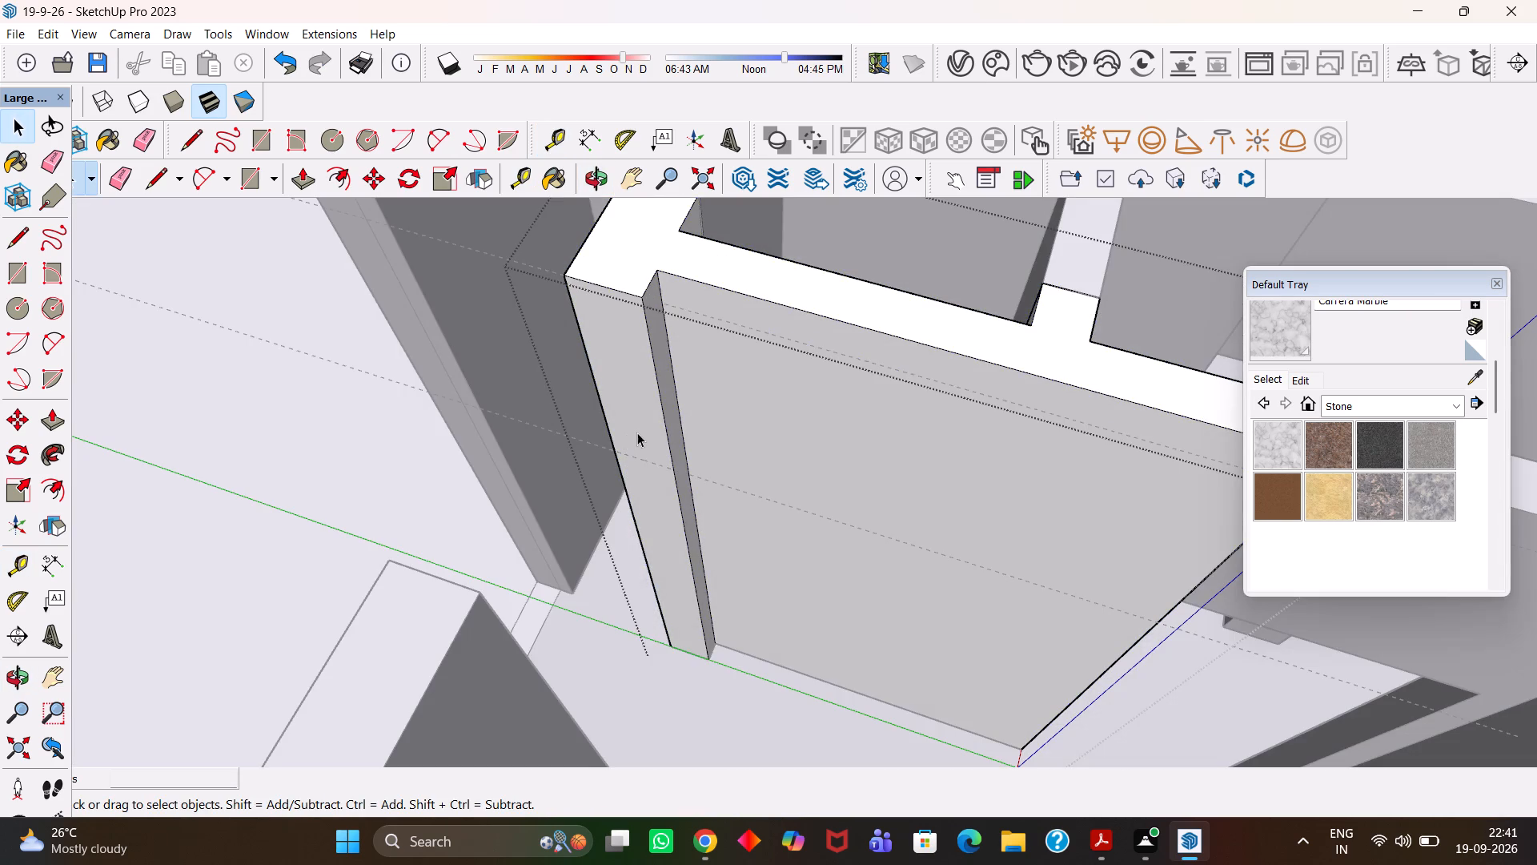
pyautogui.click(642, 429)
pyautogui.press('l')
pyautogui.press('Return')
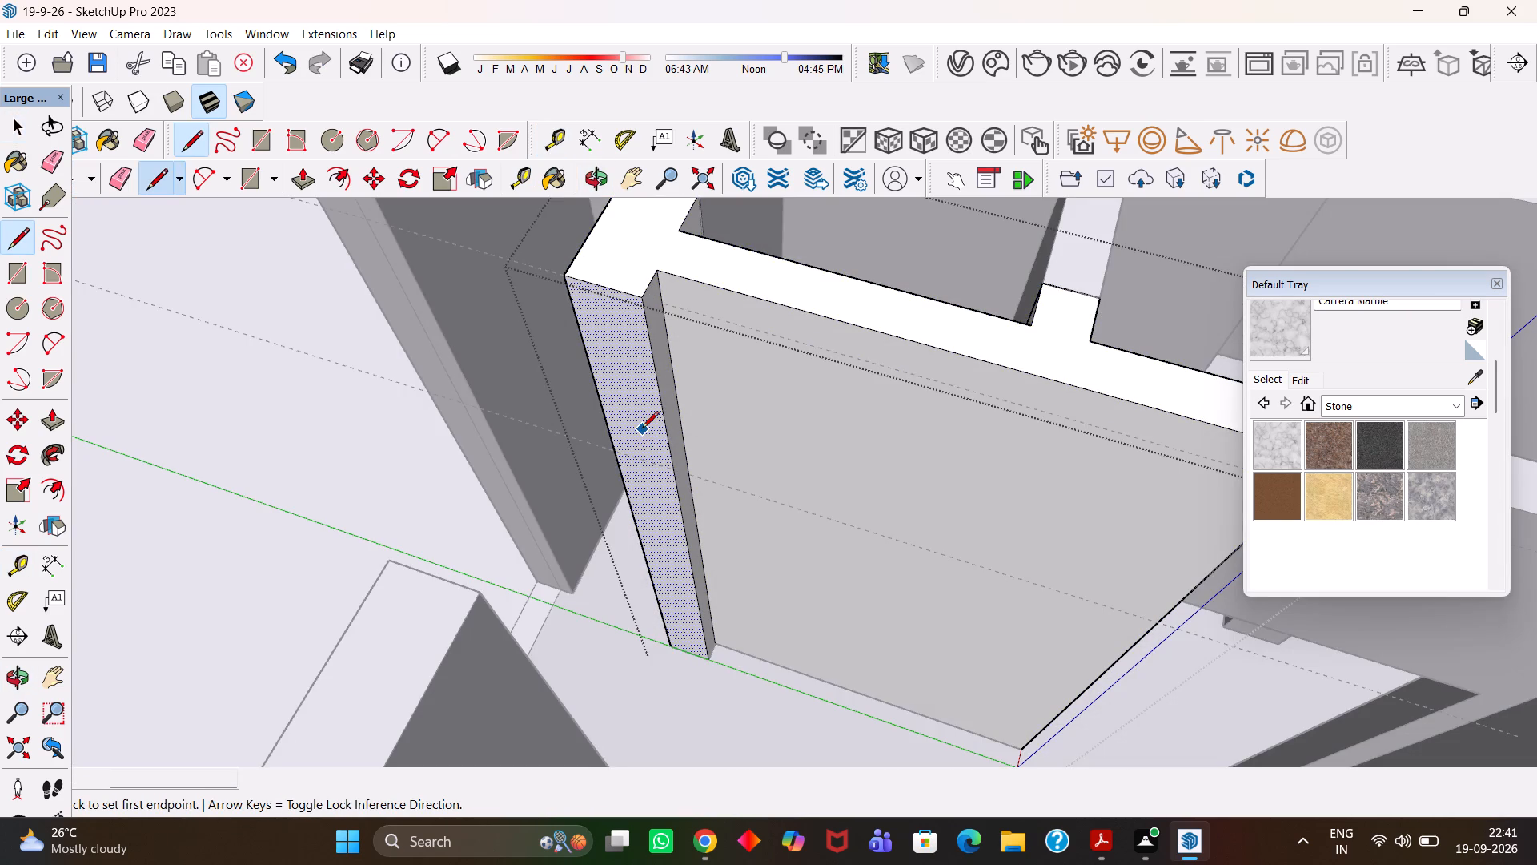
pyautogui.scroll(2, 642, 429)
pyautogui.click(680, 477)
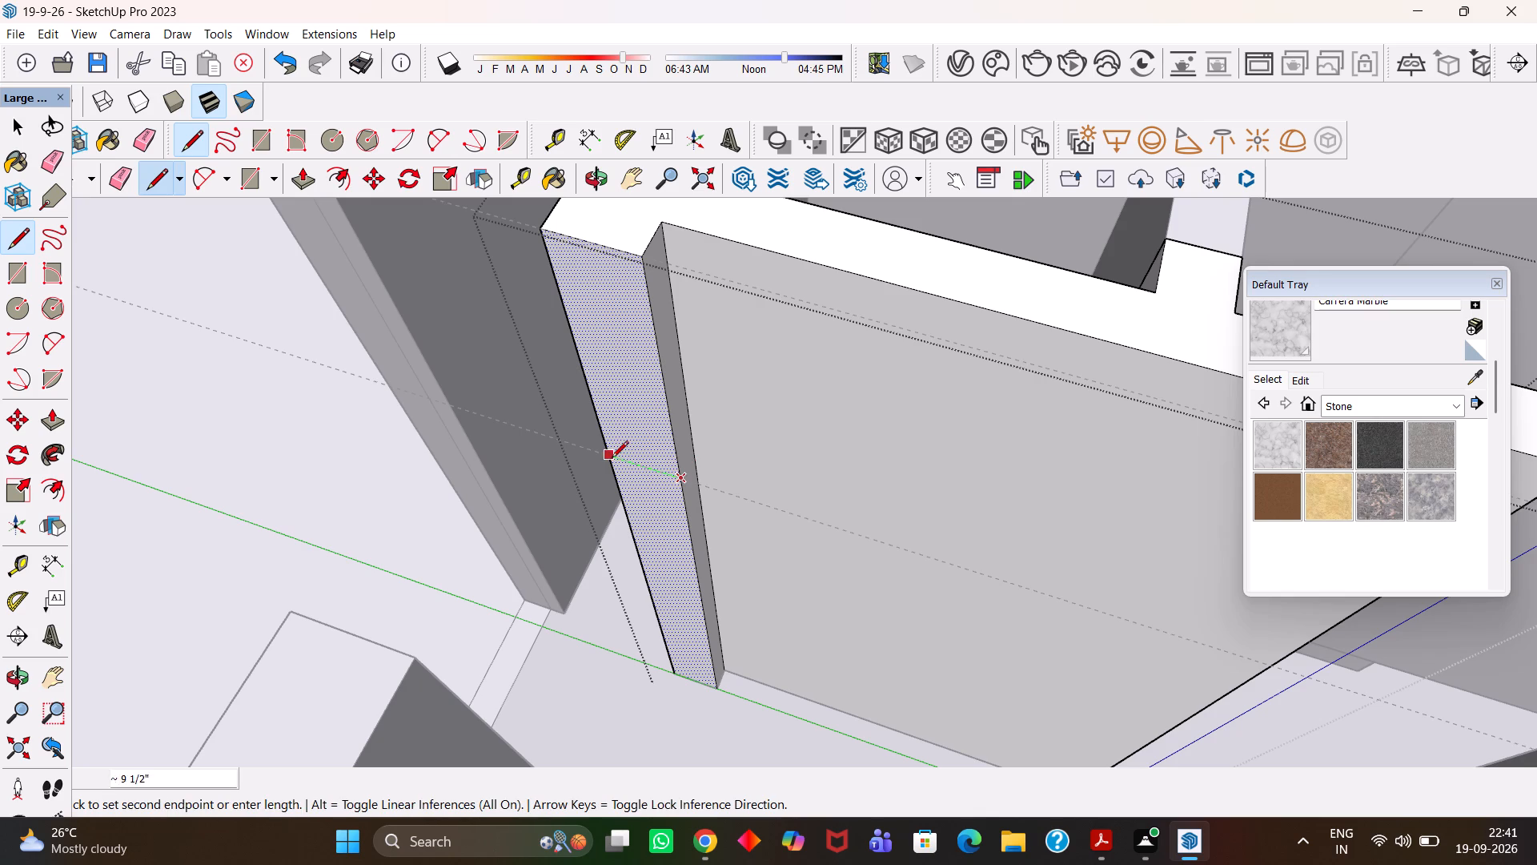
pyautogui.click(605, 454)
pyautogui.press('space')
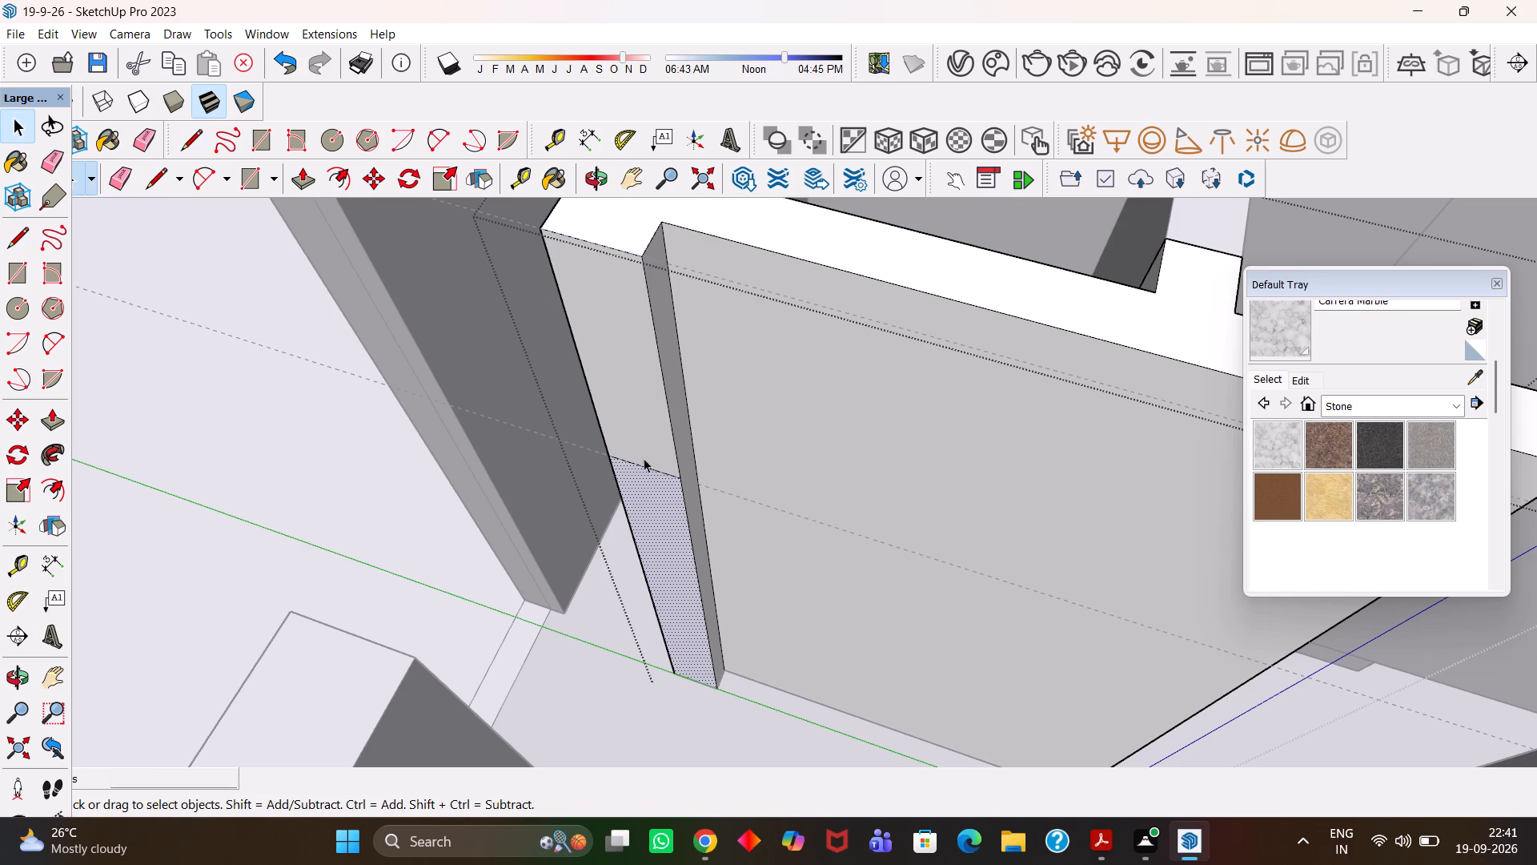
# Push/Pull the upper part of the partition's end face 2' 11" to the facing wall, bridging the opening, and leave the group.
pyautogui.click(648, 425)
pyautogui.press('p')
pyautogui.press('Return')
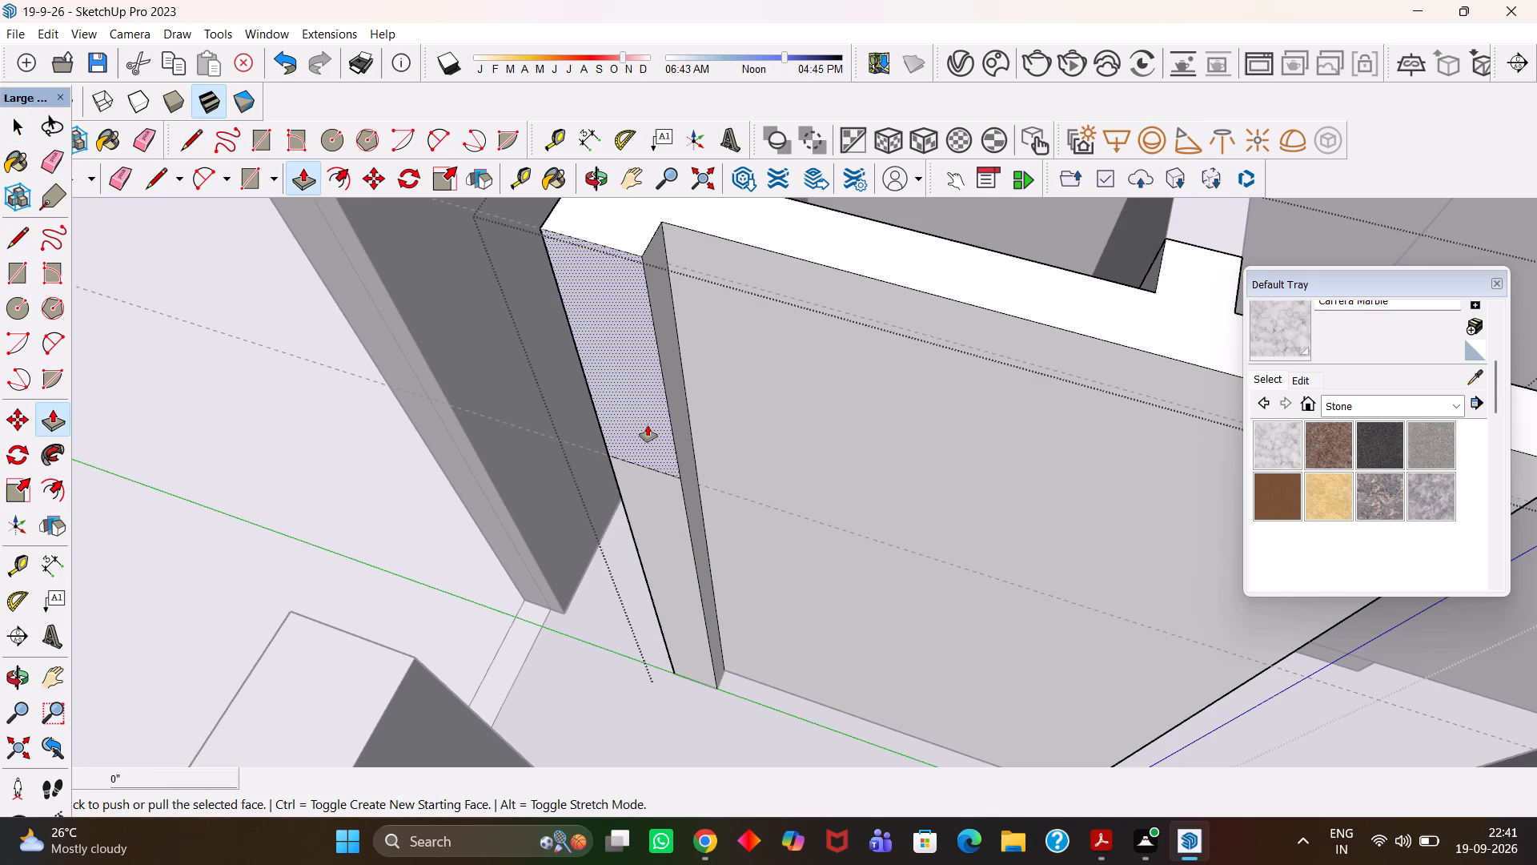
pyautogui.click(648, 425)
pyautogui.click(407, 654)
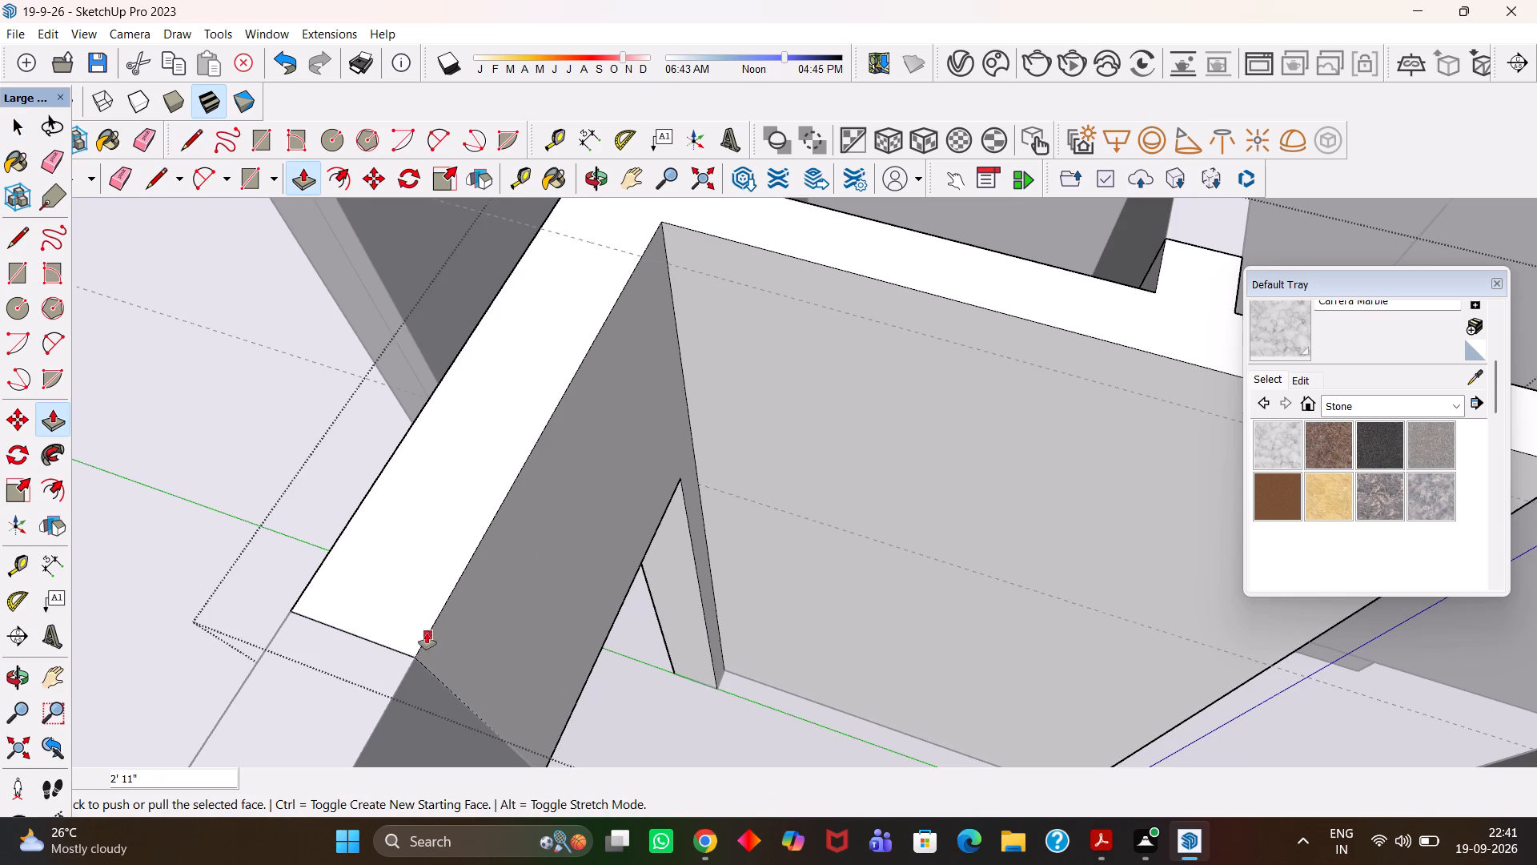
pyautogui.scroll(-11, 427, 633)
pyautogui.press('space')
pyautogui.scroll(-7, 479, 548)
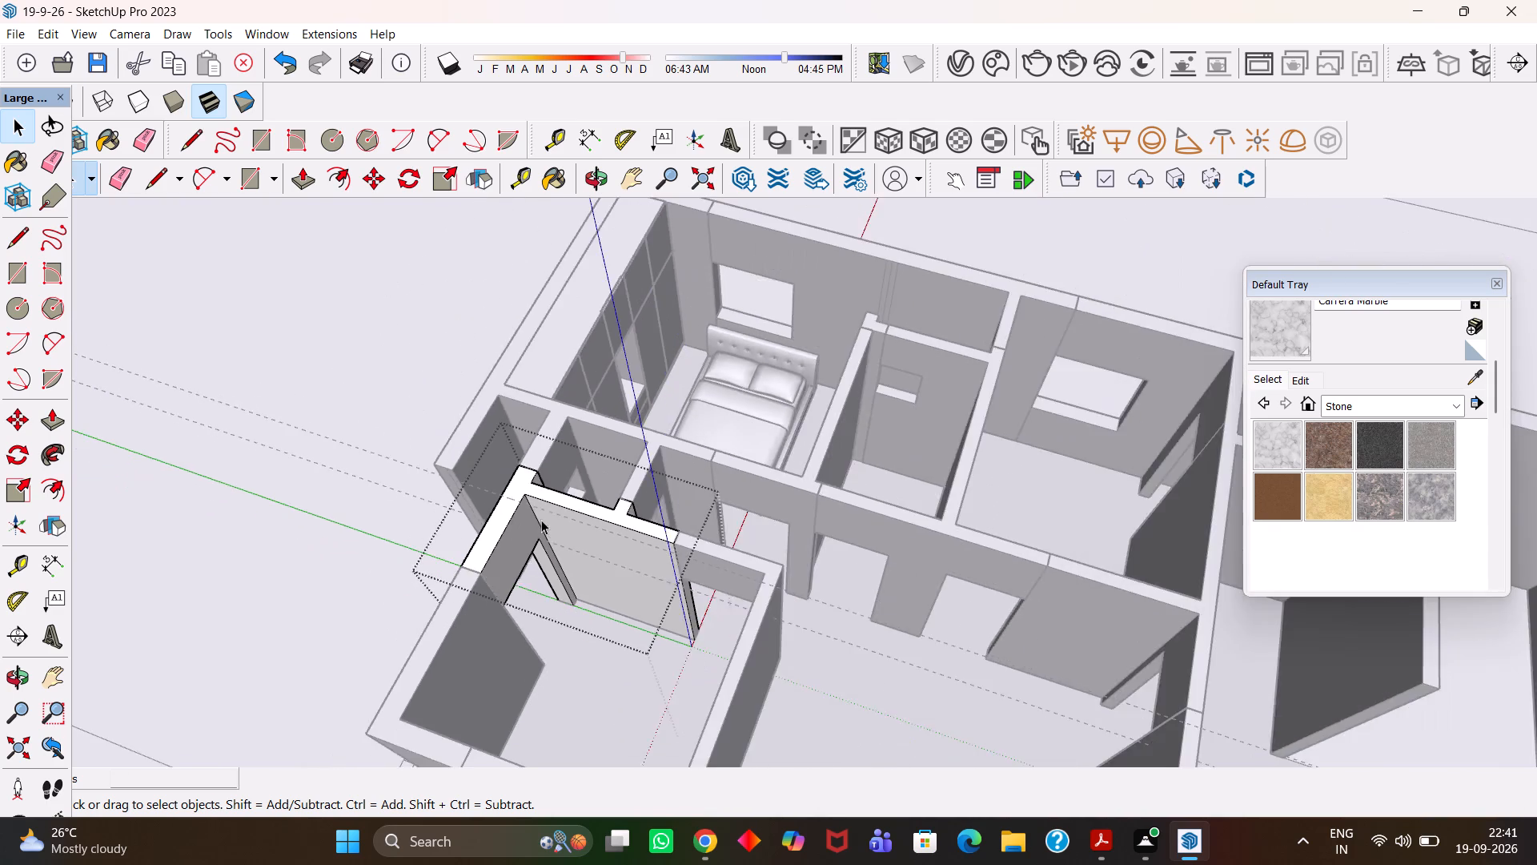
pyautogui.scroll(-17, 541, 520)
pyautogui.moveTo(496, 489); pyautogui.dragTo(563, 509, button='middle')
pyautogui.doubleClick(972, 350)
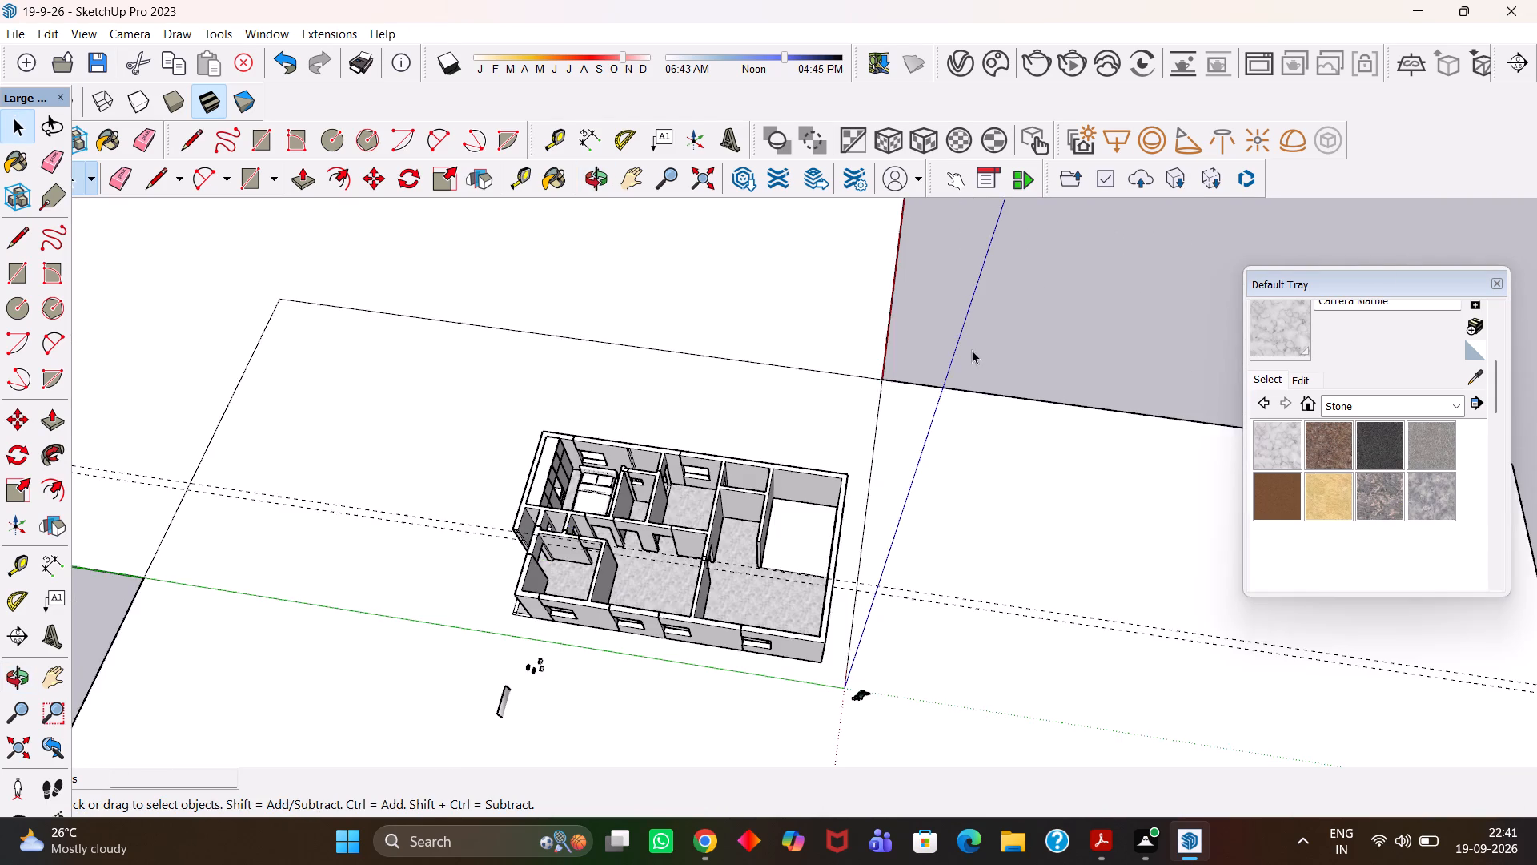
# Examine the bridged opening in the small front room and the rooms around it.
pyautogui.scroll(10, 679, 515)
pyautogui.moveTo(492, 578); pyautogui.dragTo(512, 607, button='middle')
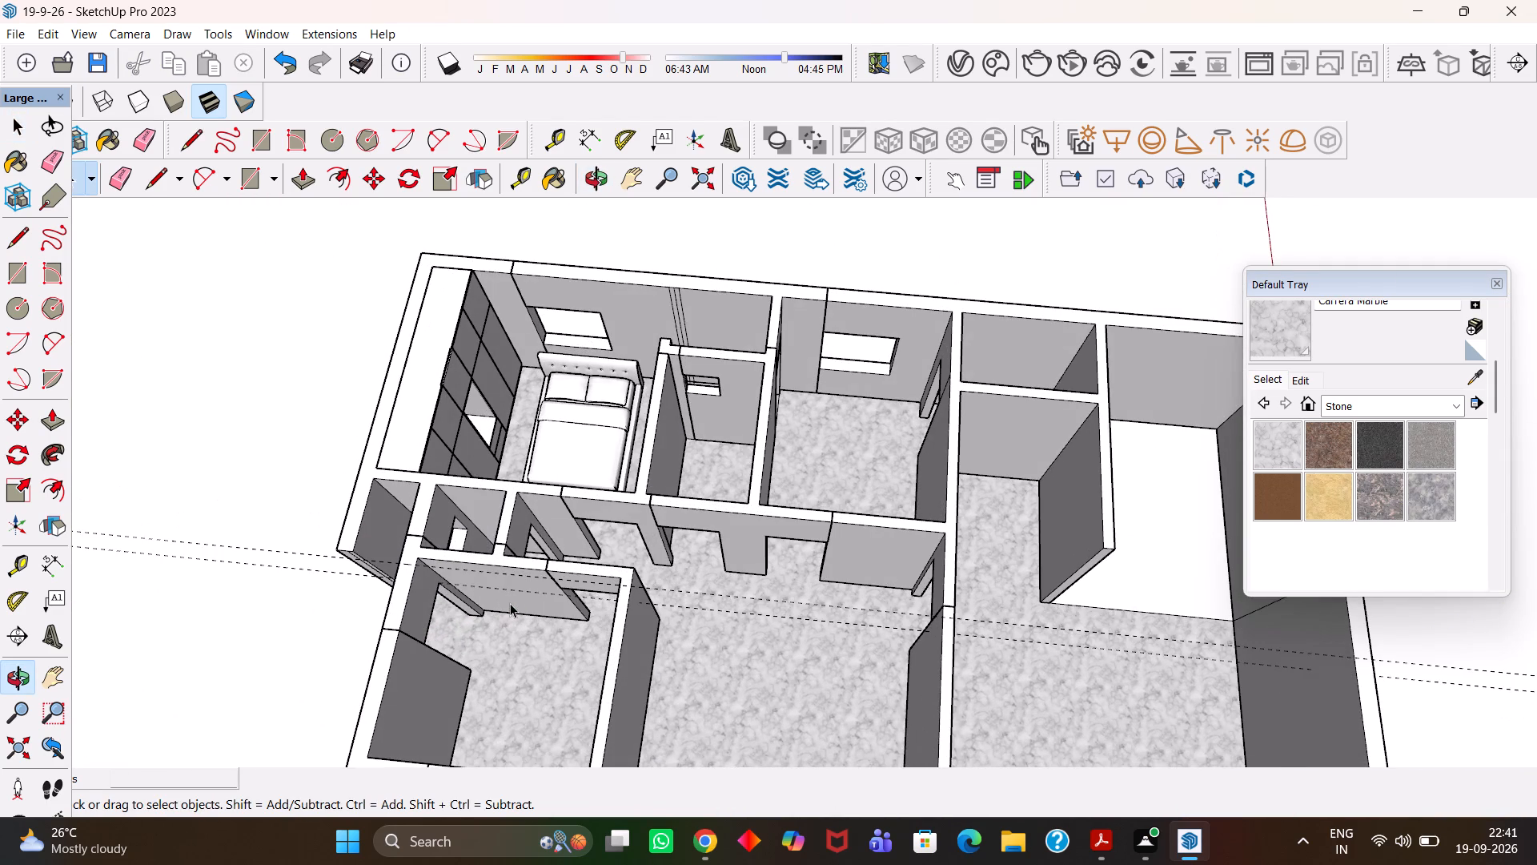
pyautogui.press('h')
pyautogui.press('Return')
pyautogui.scroll(4, 631, 635)
pyautogui.scroll(-5, 624, 638)
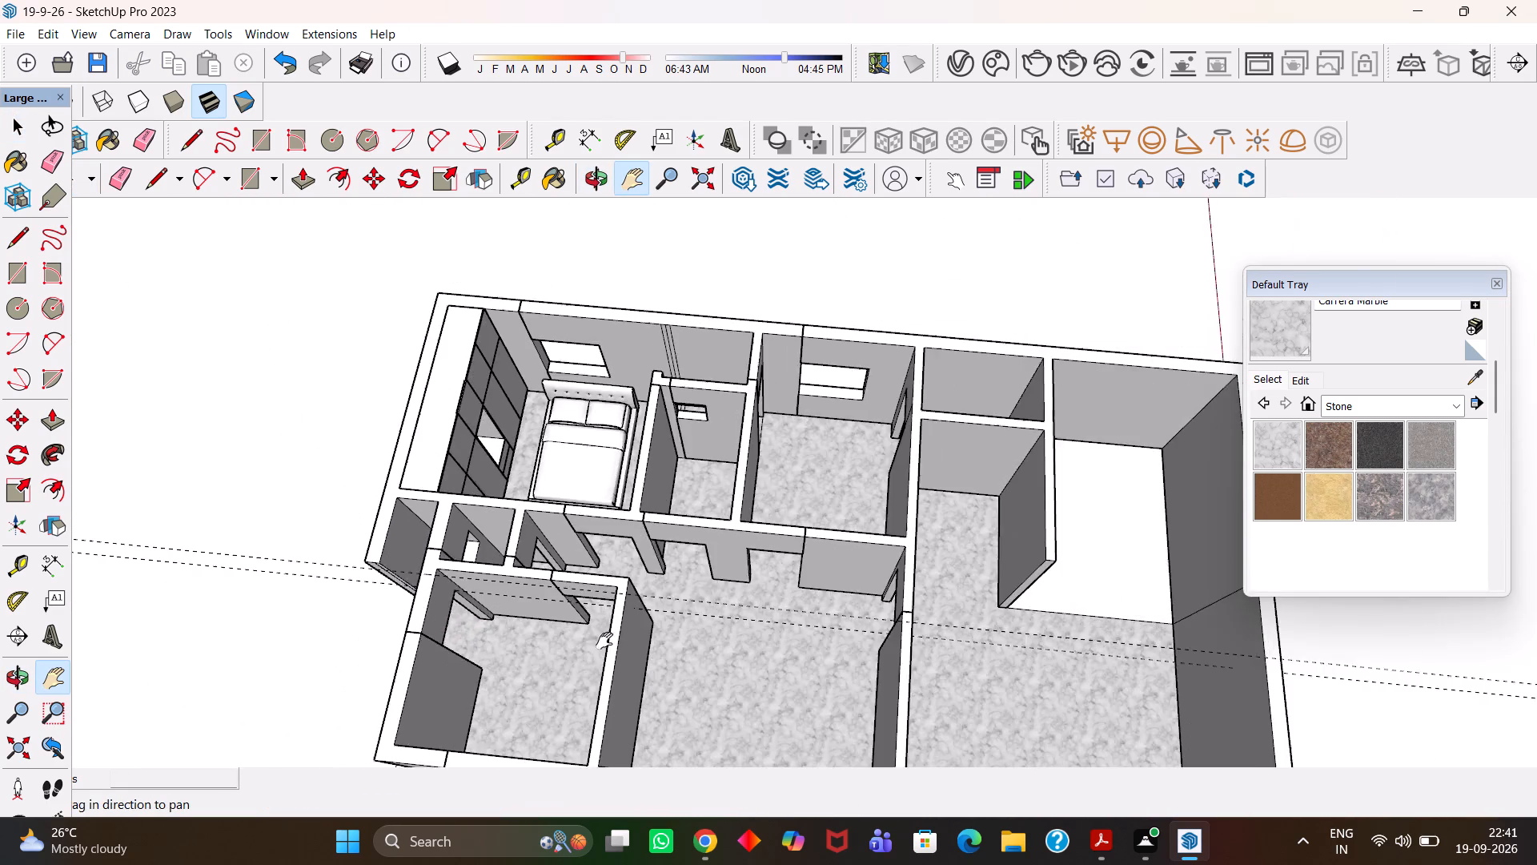
pyautogui.scroll(-1, 604, 641)
pyautogui.moveTo(447, 601); pyautogui.dragTo(618, 499)
# Erase the two guide lines running across the apartment and the ground.
pyautogui.scroll(-5, 574, 492)
pyautogui.moveTo(540, 514); pyautogui.dragTo(615, 477, button='middle')
pyautogui.scroll(-5, 615, 477)
pyautogui.moveTo(765, 529); pyautogui.dragTo(535, 544)
pyautogui.moveTo(803, 553); pyautogui.dragTo(765, 553, button='middle')
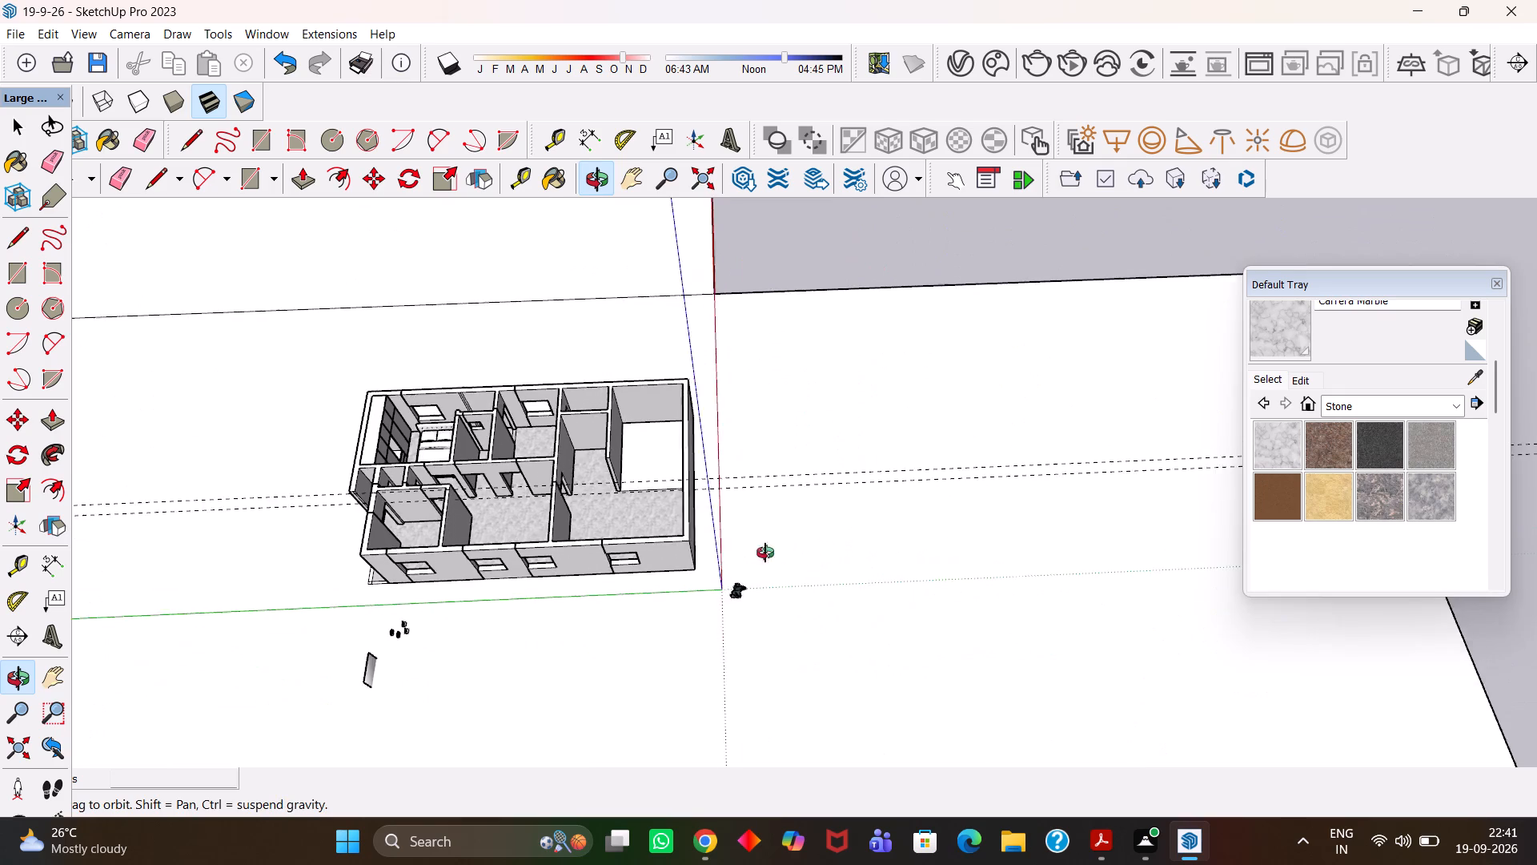
pyautogui.moveTo(765, 553); pyautogui.dragTo(759, 553, button='middle')
pyautogui.moveTo(920, 533); pyautogui.dragTo(760, 581)
pyautogui.moveTo(717, 581); pyautogui.dragTo(722, 544, button='middle')
pyautogui.press('e')
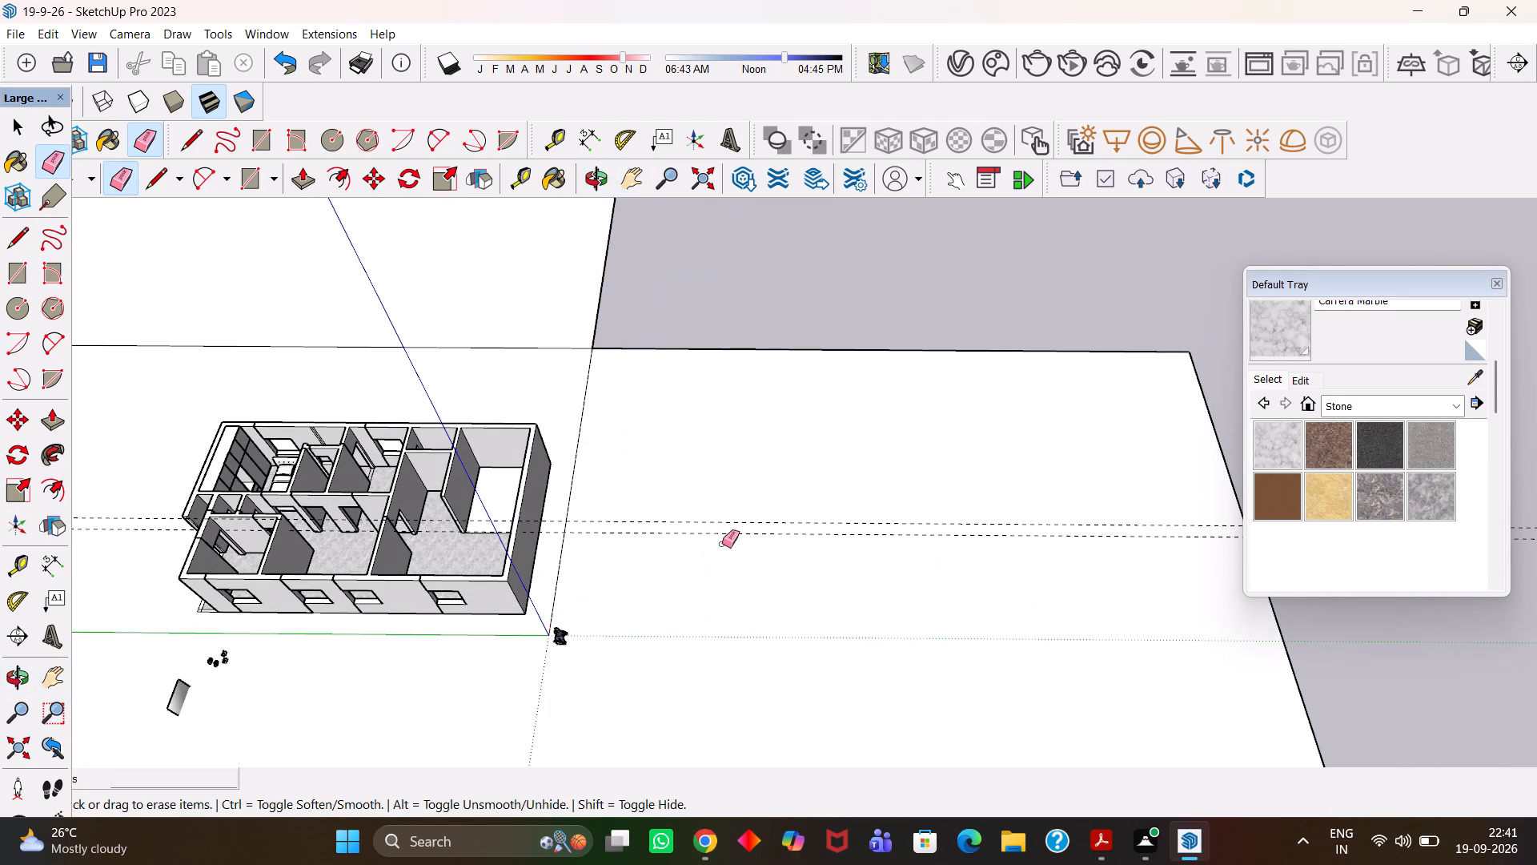
pyautogui.press('Return')
pyautogui.moveTo(785, 545); pyautogui.dragTo(762, 517)
# Examine the apartment from its blank end wall round to the rooms seen from above.
pyautogui.scroll(2, 750, 521)
pyautogui.moveTo(732, 521); pyautogui.dragTo(736, 559, button='middle')
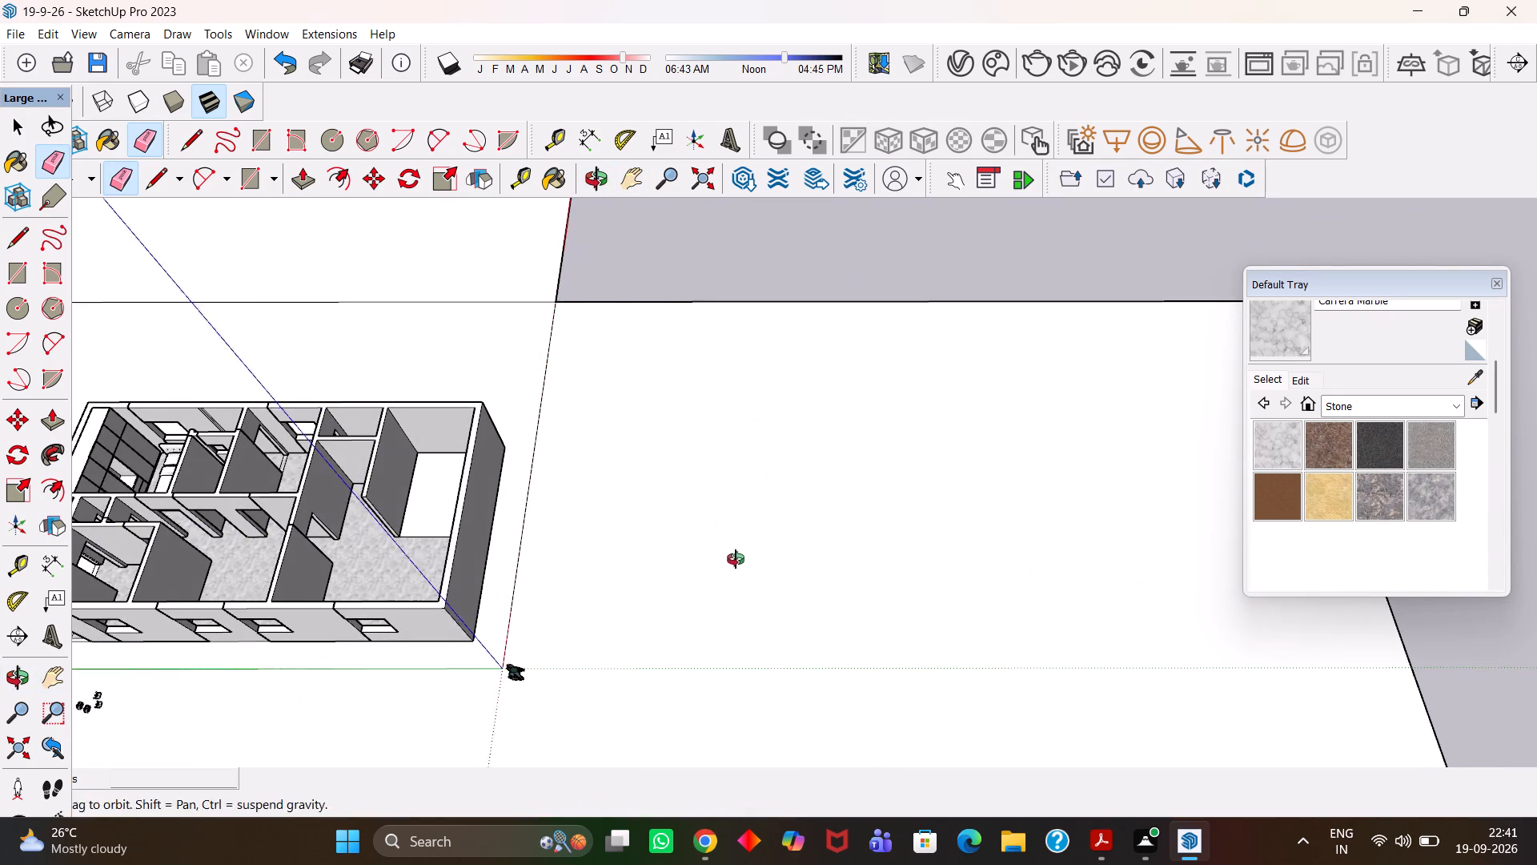
pyautogui.moveTo(736, 559); pyautogui.dragTo(736, 563, button='middle')
pyautogui.press('h')
pyautogui.press('Return')
pyautogui.scroll(2, 593, 515)
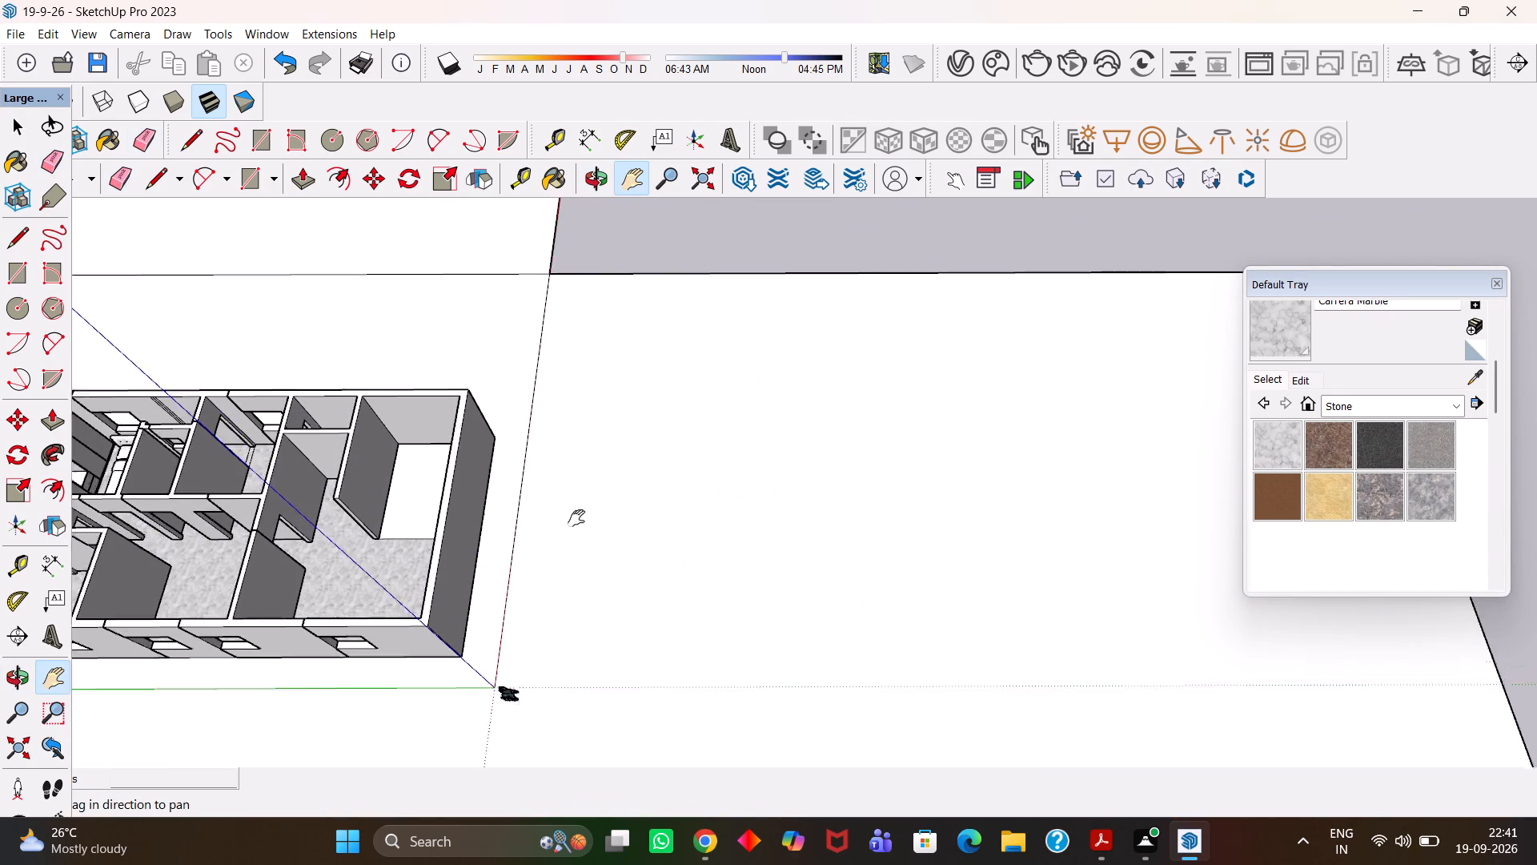
pyautogui.scroll(1, 576, 518)
pyautogui.moveTo(277, 507); pyautogui.dragTo(659, 504)
pyautogui.moveTo(683, 532); pyautogui.dragTo(684, 598, button='middle')
pyautogui.scroll(3, 680, 599)
pyautogui.moveTo(576, 569); pyautogui.dragTo(709, 541)
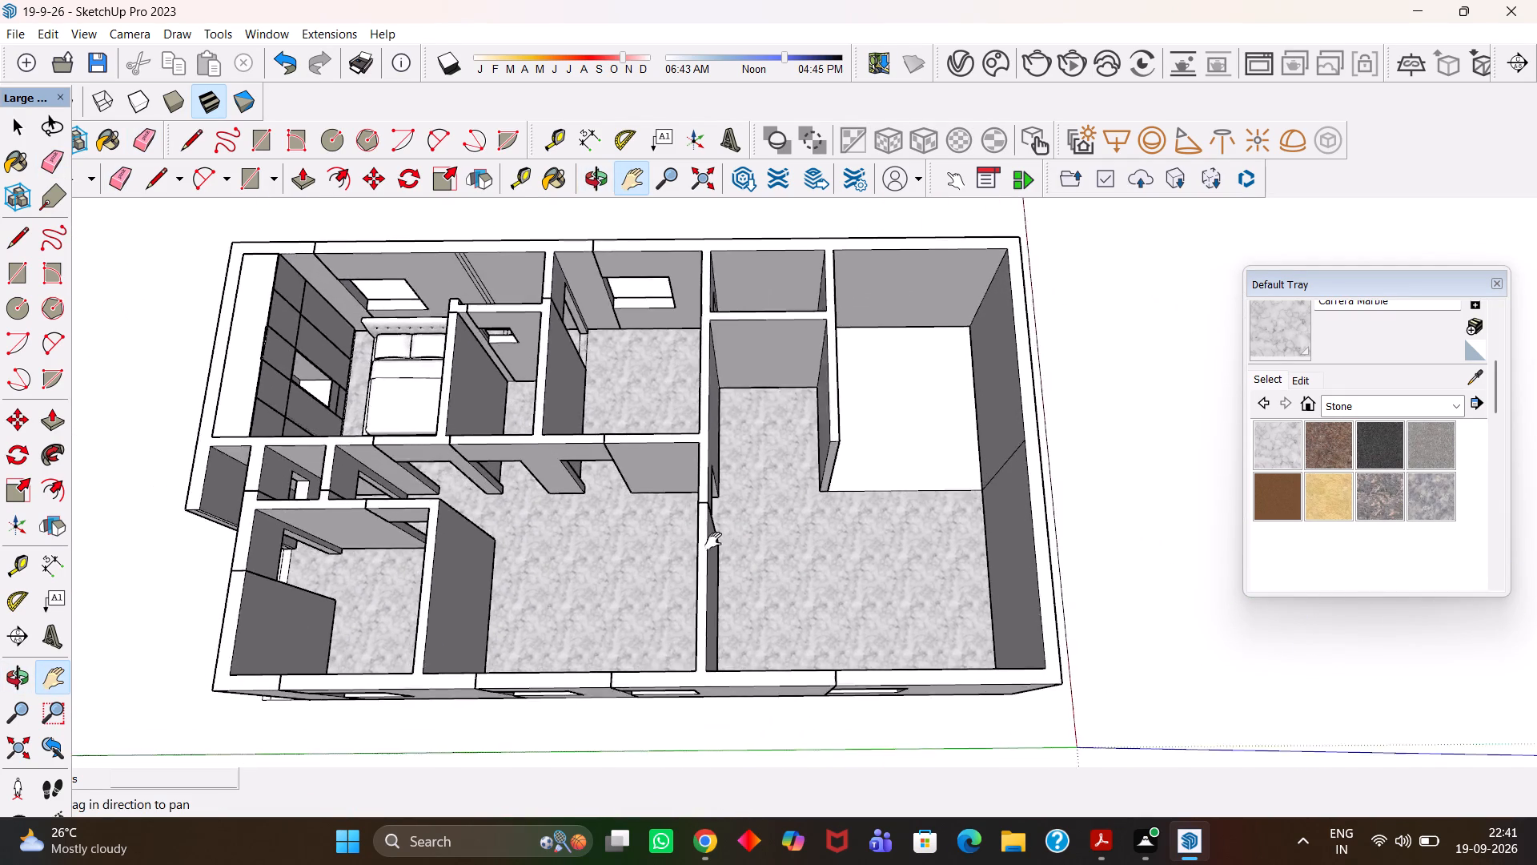
# Examine the windowed outer wall and the partitions around the central room.
pyautogui.scroll(-3, 713, 541)
pyautogui.moveTo(717, 537); pyautogui.dragTo(711, 560, button='middle')
pyautogui.scroll(4, 700, 577)
pyautogui.scroll(-4, 709, 553)
pyautogui.moveTo(710, 573); pyautogui.dragTo(692, 481, button='middle')
pyautogui.scroll(3, 692, 481)
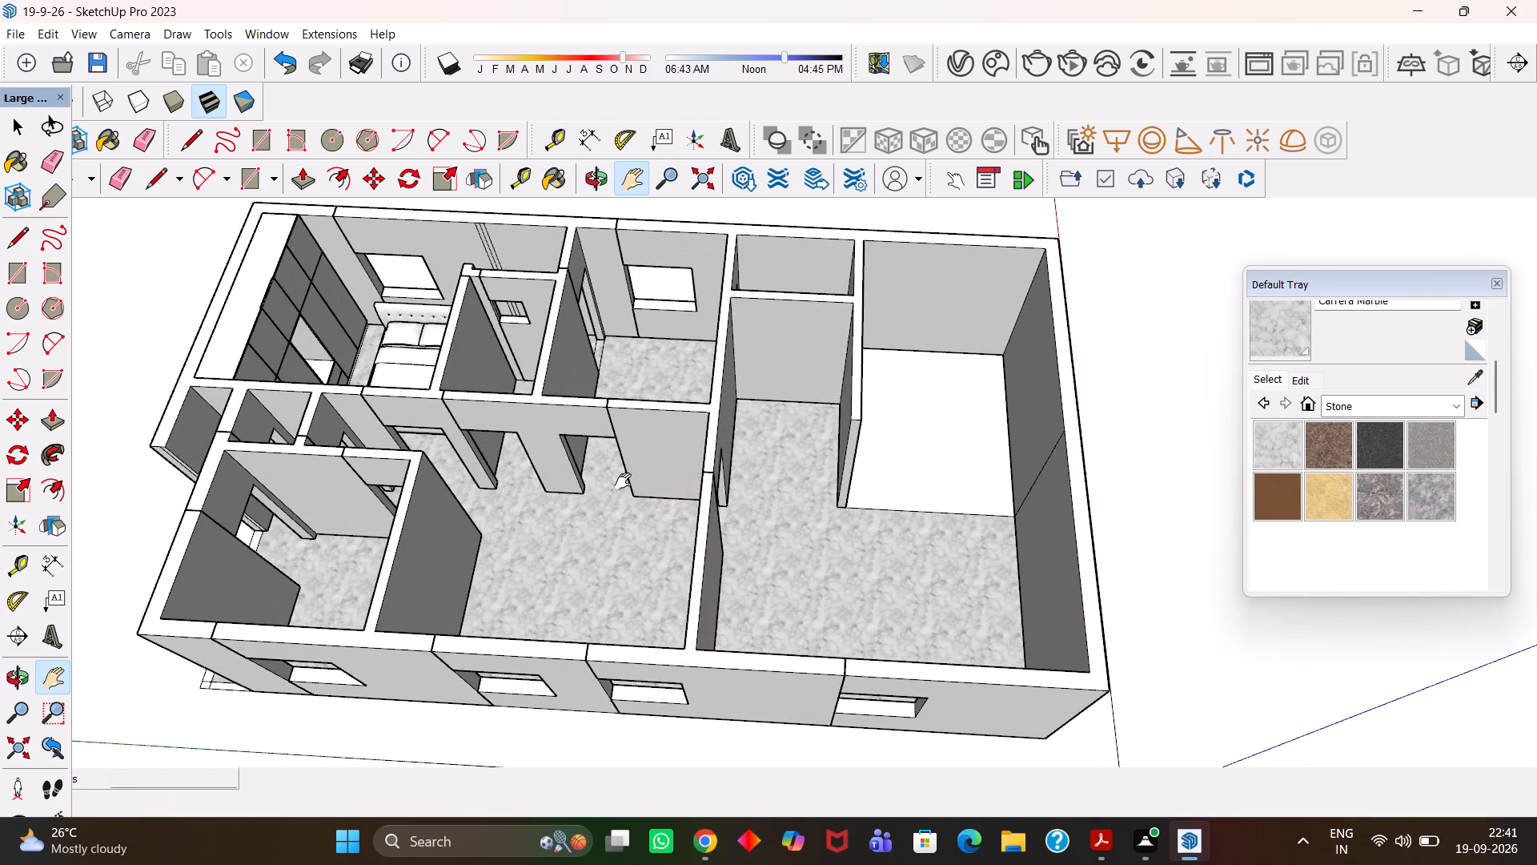
pyautogui.moveTo(619, 481); pyautogui.dragTo(743, 517)
pyautogui.scroll(-3, 742, 517)
pyautogui.moveTo(682, 513); pyautogui.dragTo(712, 538, button='middle')
pyautogui.scroll(3, 681, 516)
pyautogui.moveTo(777, 492); pyautogui.dragTo(731, 528)
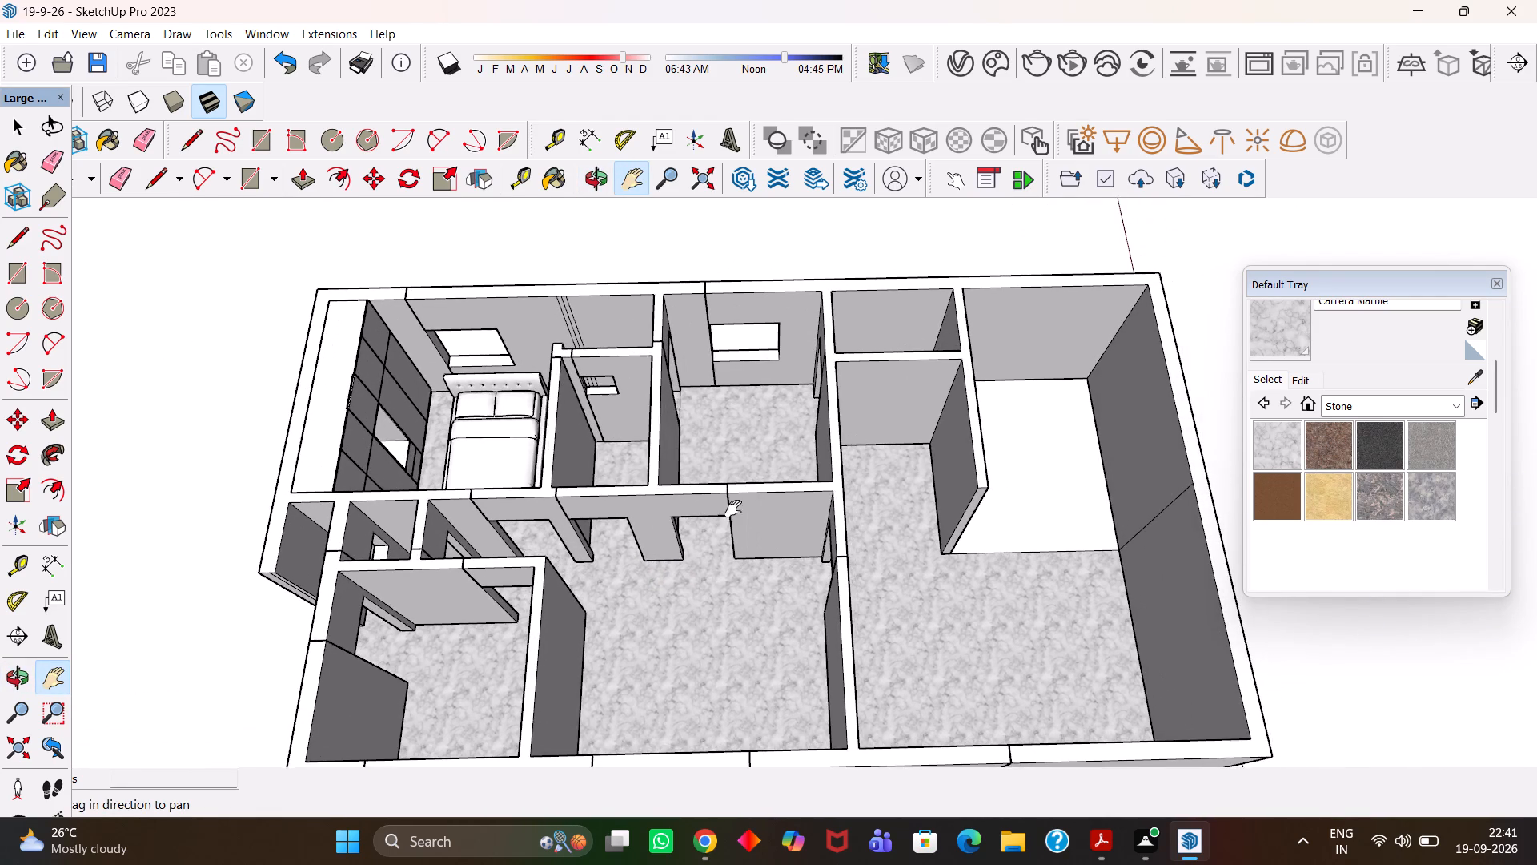
# Examine the bedroom and the narrow passage beside it, including the lines on its wall and floor.
pyautogui.moveTo(565, 397); pyautogui.dragTo(678, 439)
pyautogui.scroll(7, 704, 408)
pyautogui.moveTo(664, 360); pyautogui.dragTo(696, 451)
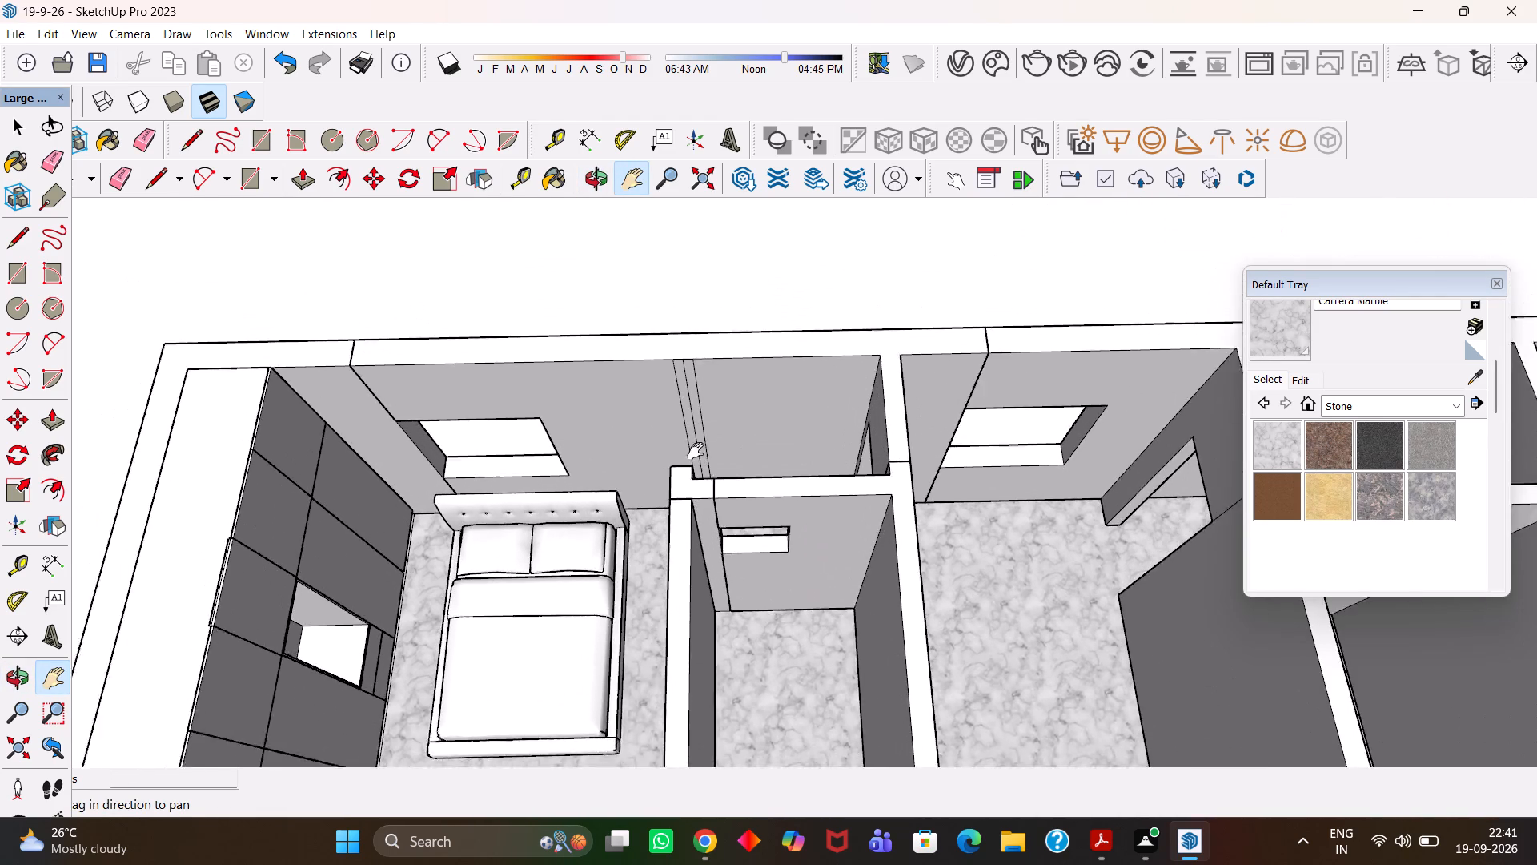
pyautogui.moveTo(696, 451); pyautogui.dragTo(697, 464)
pyautogui.scroll(4, 714, 473)
pyautogui.moveTo(668, 475); pyautogui.dragTo(933, 495, button='middle')
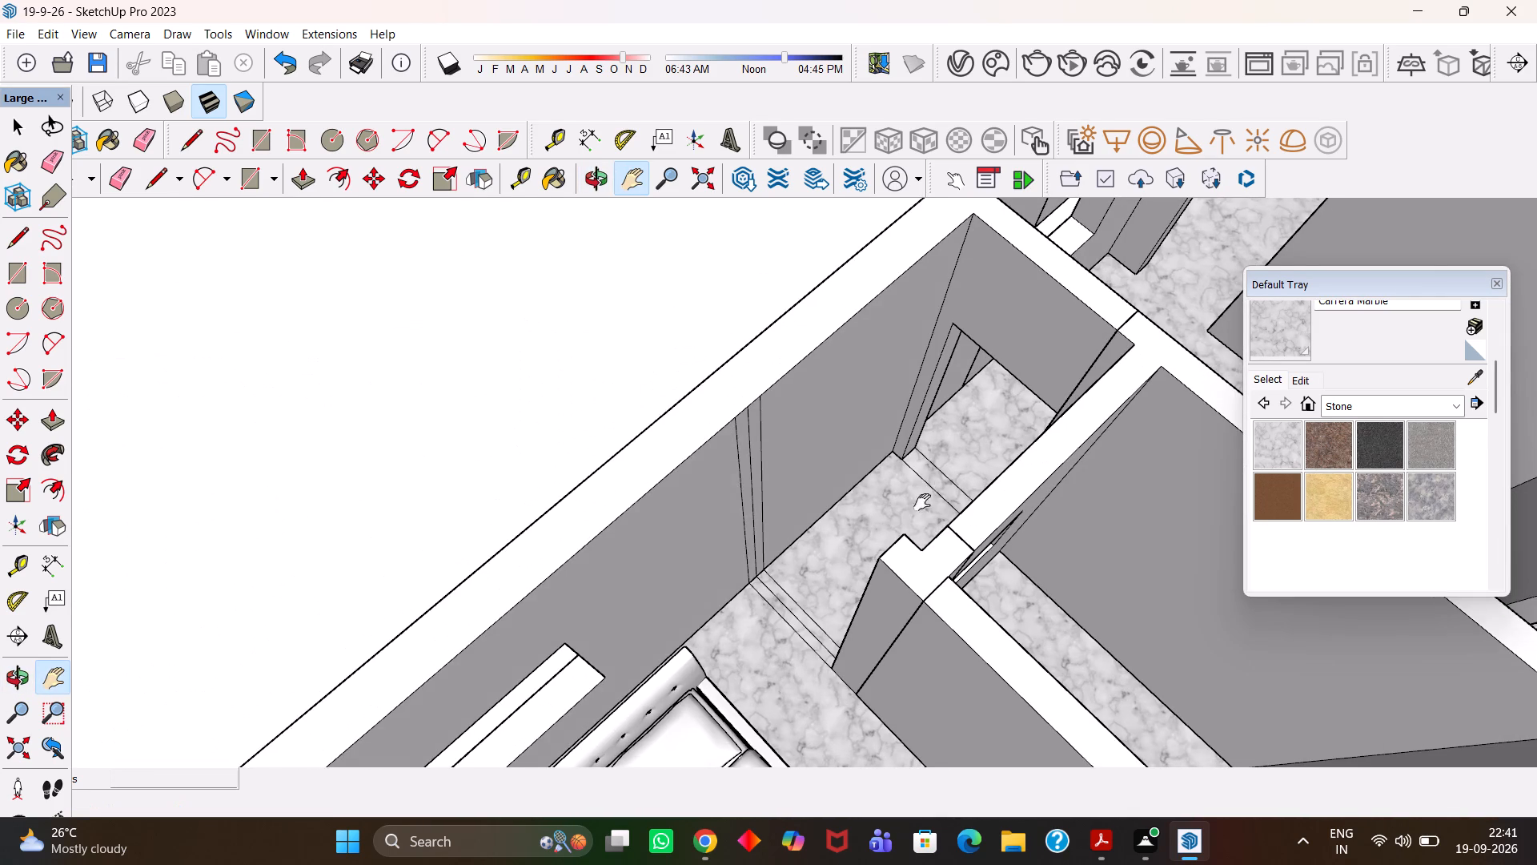
pyautogui.scroll(3, 935, 477)
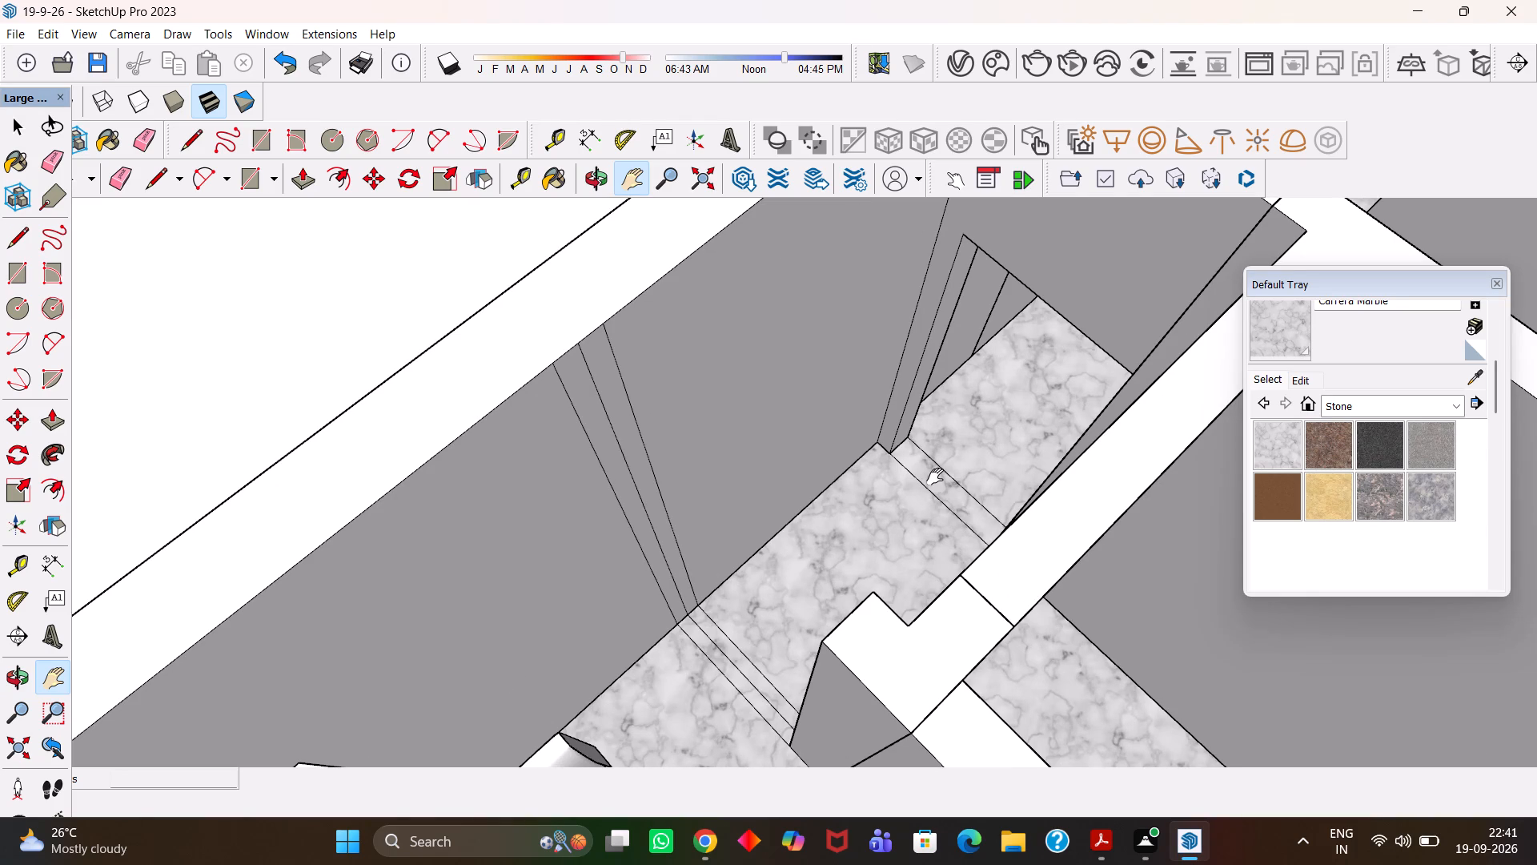
# Examine the whole apartment layout from above after checking the passage.
pyautogui.scroll(-8, 935, 477)
pyautogui.moveTo(986, 565); pyautogui.dragTo(728, 553, button='middle')
pyautogui.scroll(-6, 728, 553)
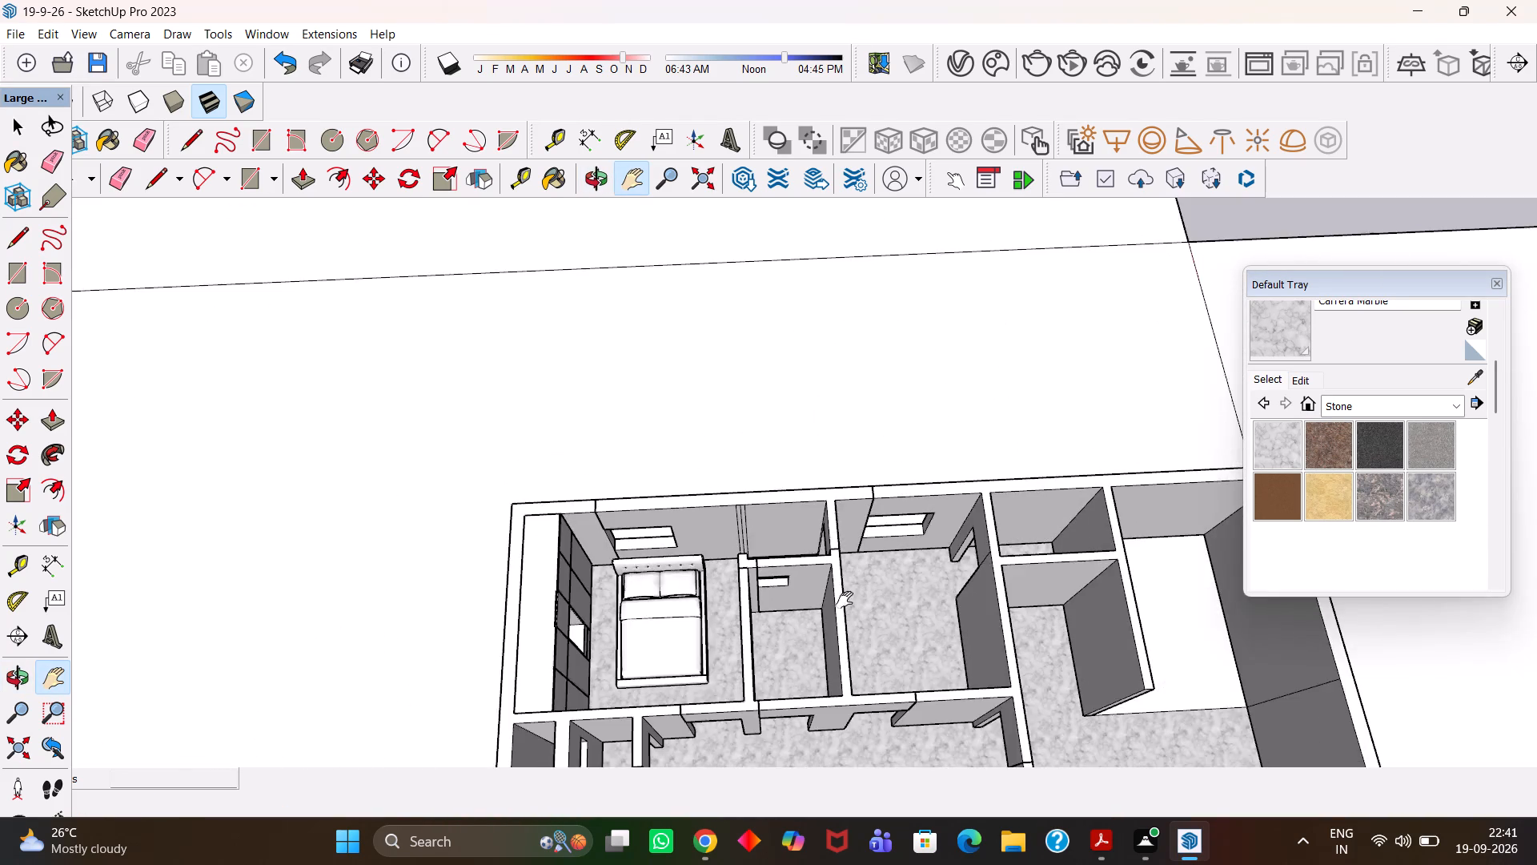
pyautogui.moveTo(853, 594); pyautogui.dragTo(726, 437)
pyautogui.scroll(-4, 724, 427)
pyautogui.scroll(4, 674, 521)
pyautogui.moveTo(675, 520); pyautogui.dragTo(683, 519, button='middle')
pyautogui.moveTo(779, 510); pyautogui.dragTo(777, 524, button='middle')
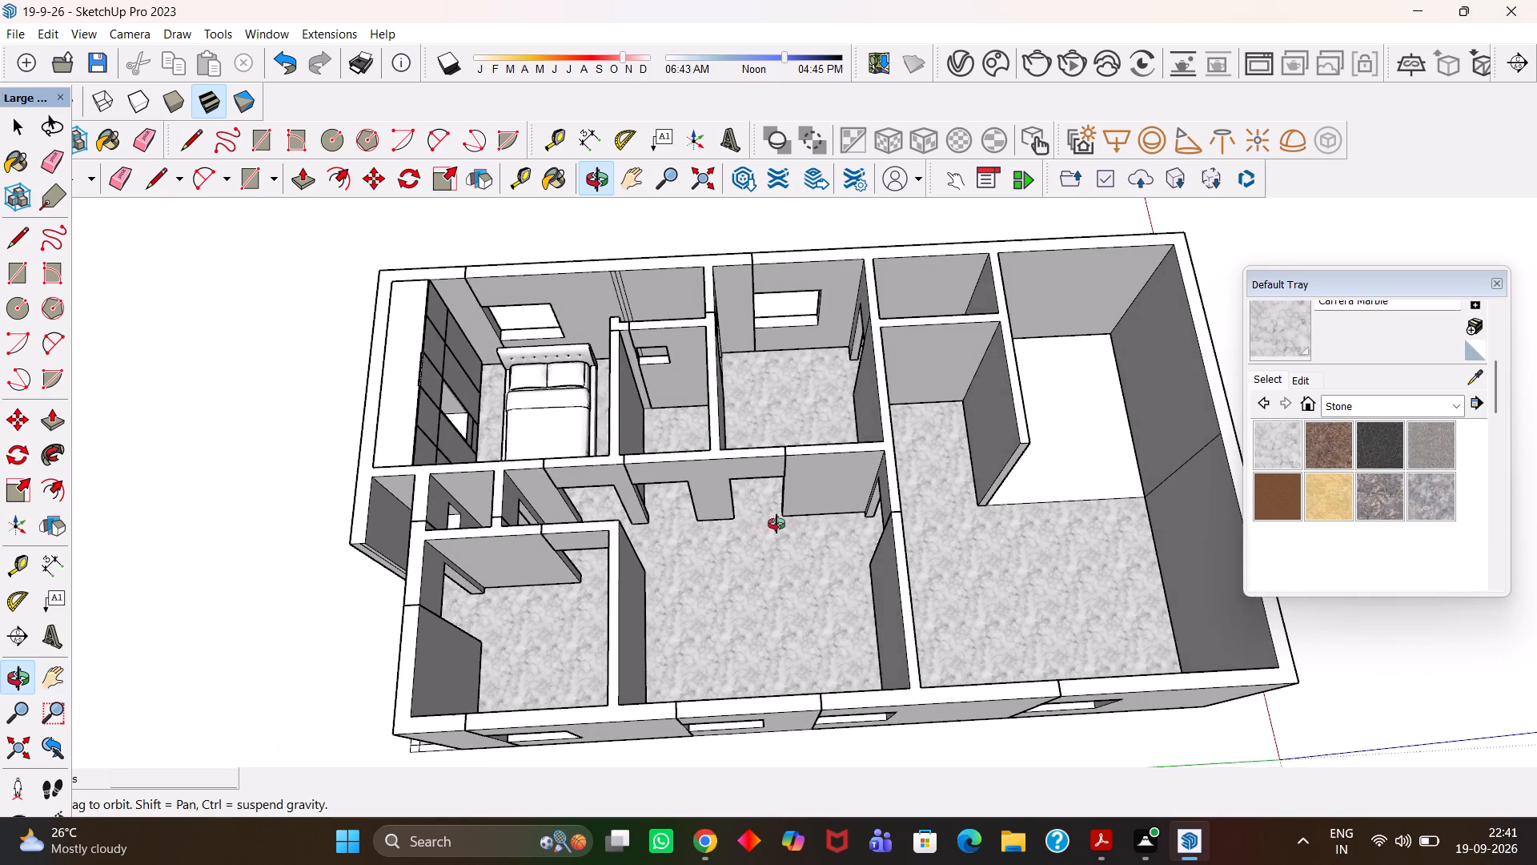
# Examine the apartment's room layout and windowed outer wall from above.
pyautogui.moveTo(777, 524); pyautogui.dragTo(748, 526, button='middle')
pyautogui.moveTo(816, 530); pyautogui.dragTo(732, 541)
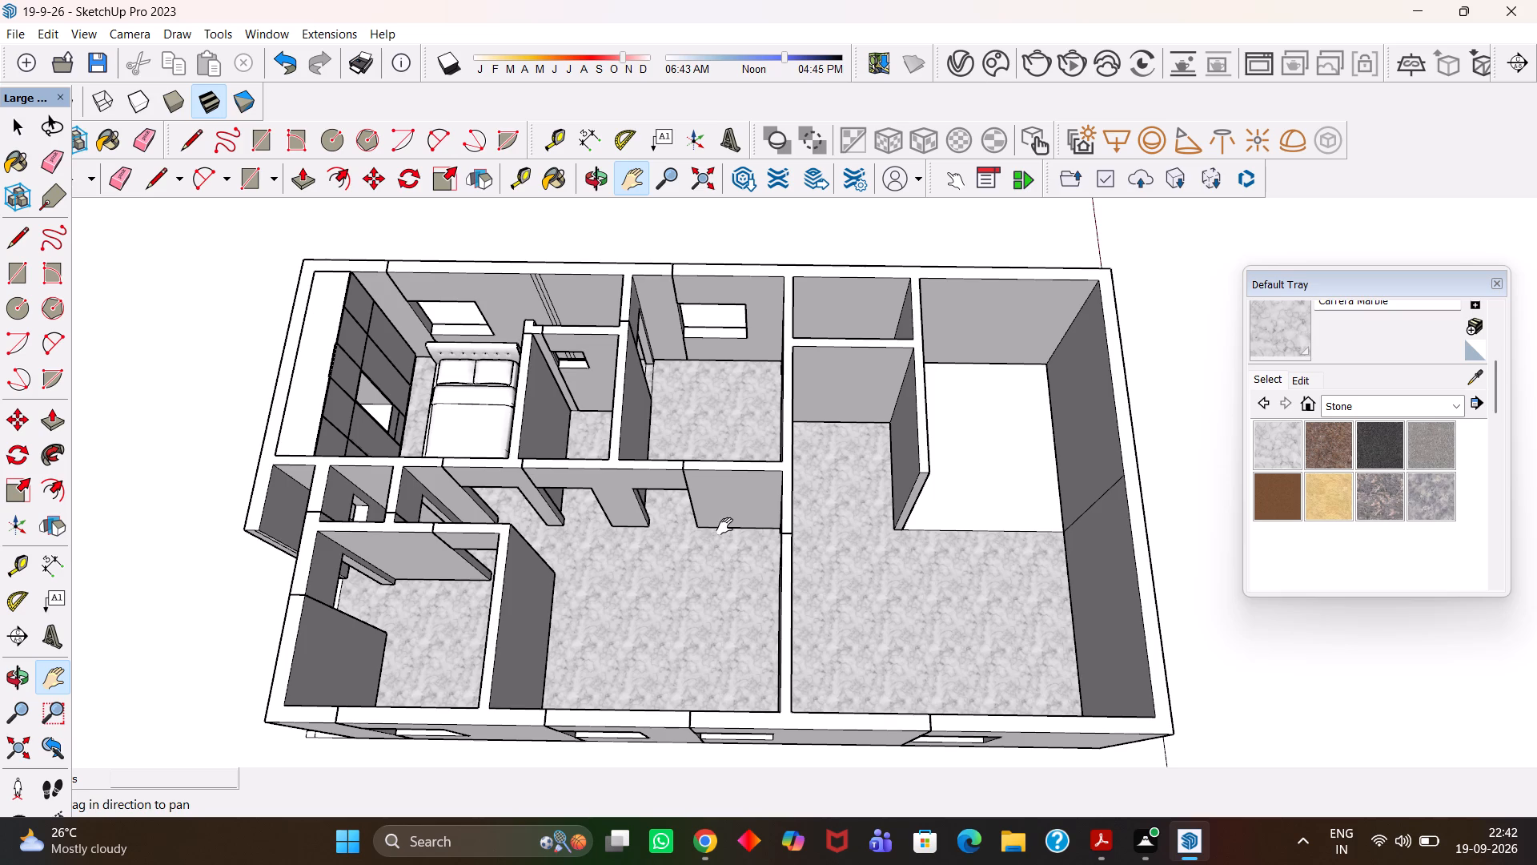
pyautogui.scroll(3, 758, 493)
pyautogui.scroll(-11, 756, 495)
pyautogui.scroll(5, 662, 528)
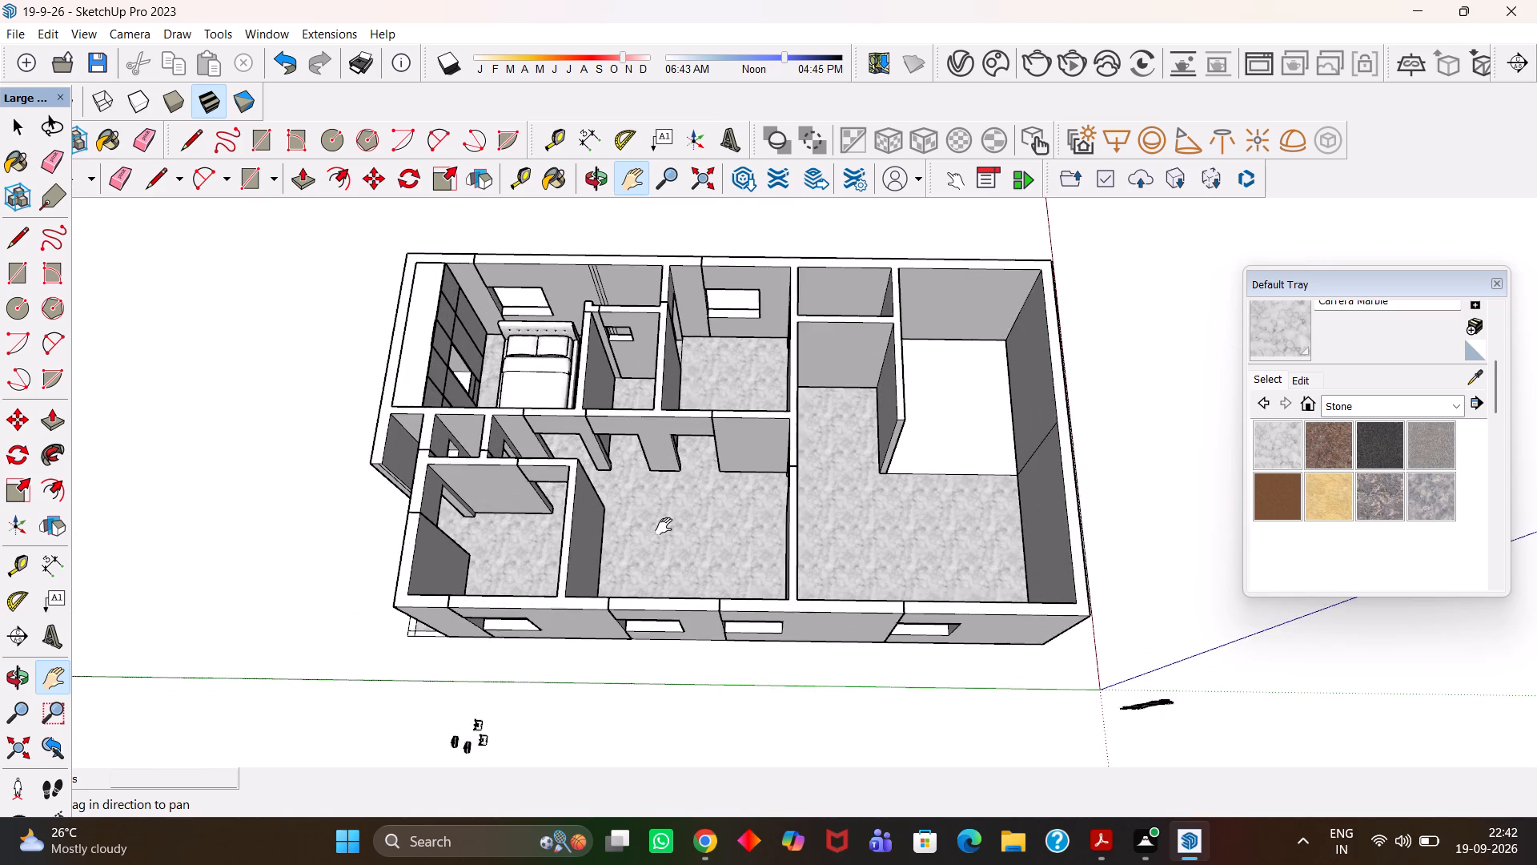
pyautogui.scroll(3, 664, 526)
pyautogui.moveTo(661, 524); pyautogui.dragTo(652, 430, button='middle')
pyautogui.scroll(1, 668, 529)
pyautogui.scroll(2, 652, 430)
pyautogui.scroll(-4, 652, 430)
pyautogui.moveTo(651, 447); pyautogui.dragTo(721, 538)
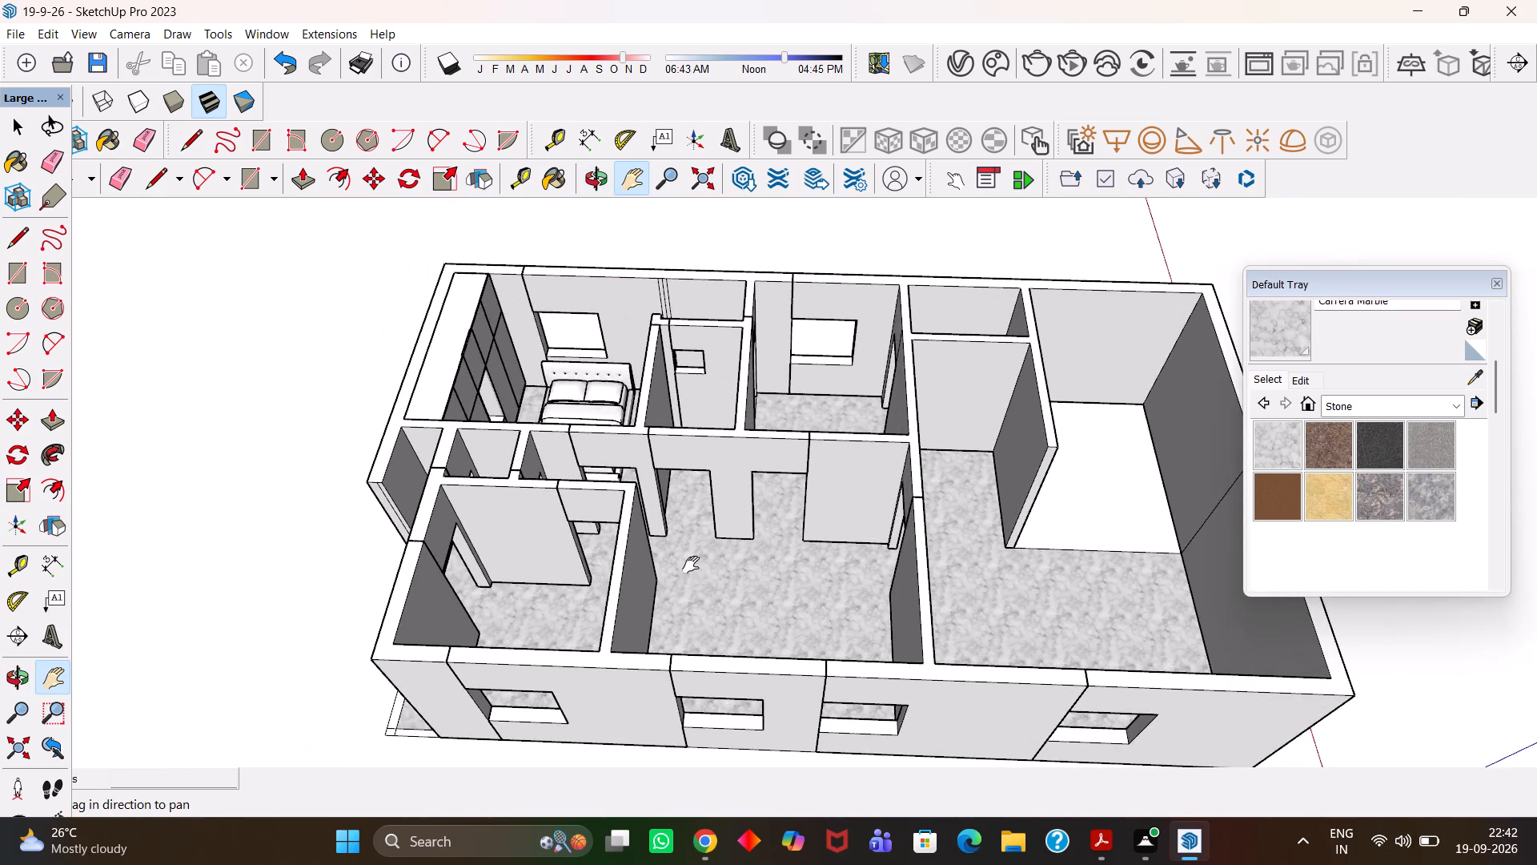
pyautogui.scroll(2, 532, 565)
pyautogui.moveTo(526, 570); pyautogui.dragTo(780, 541)
pyautogui.scroll(-3, 762, 543)
pyautogui.moveTo(655, 557); pyautogui.dragTo(676, 566, button='middle')
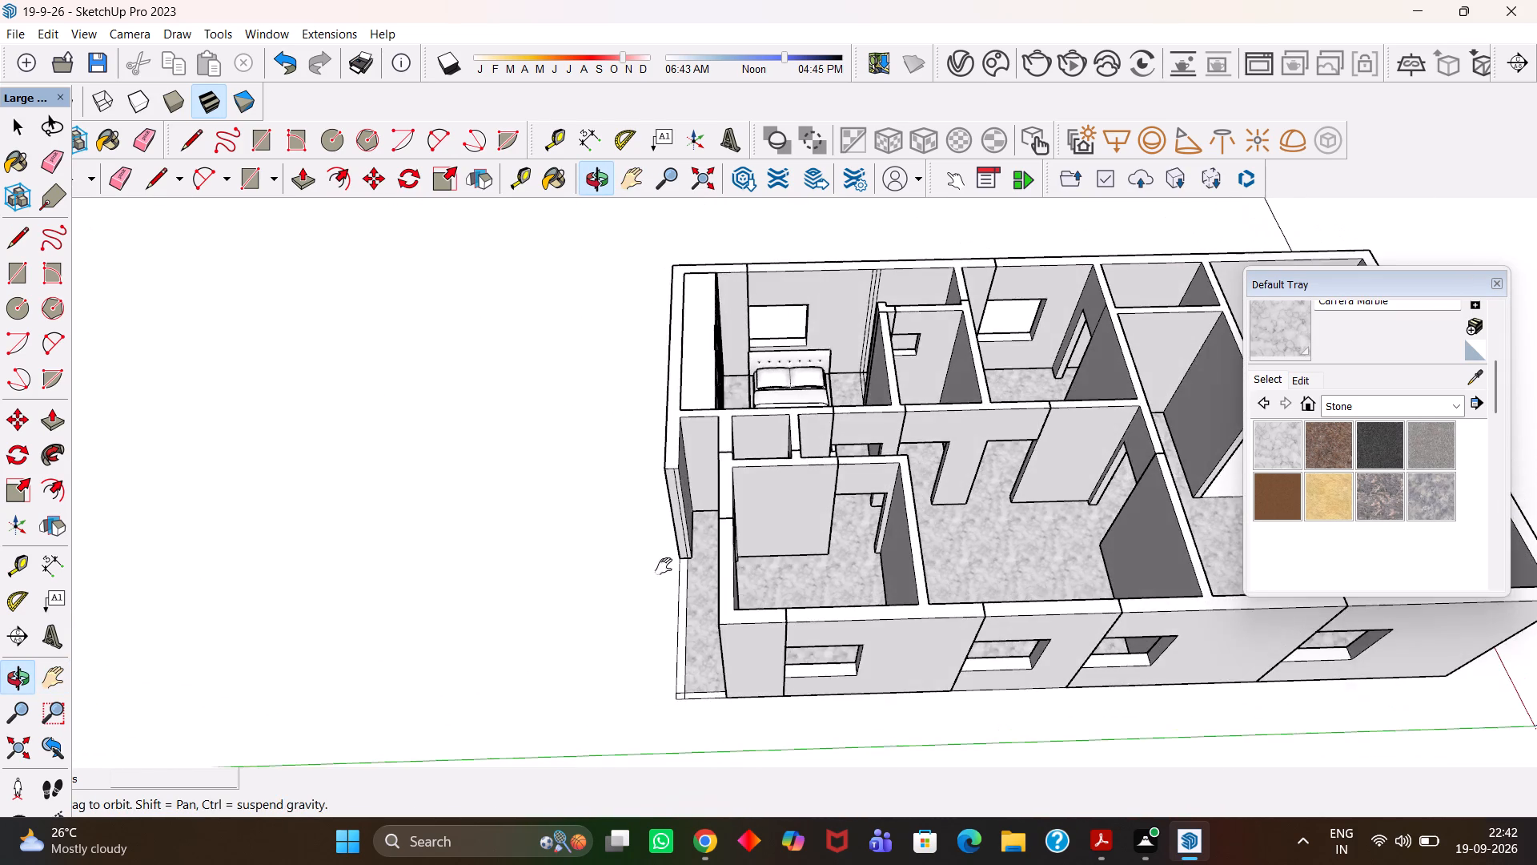
# Examine the outer corner beside the narrow passage, the bedroom and the adjoining rooms.
pyautogui.moveTo(744, 516); pyautogui.dragTo(963, 536, button='middle')
pyautogui.scroll(7, 939, 545)
pyautogui.scroll(-6, 863, 537)
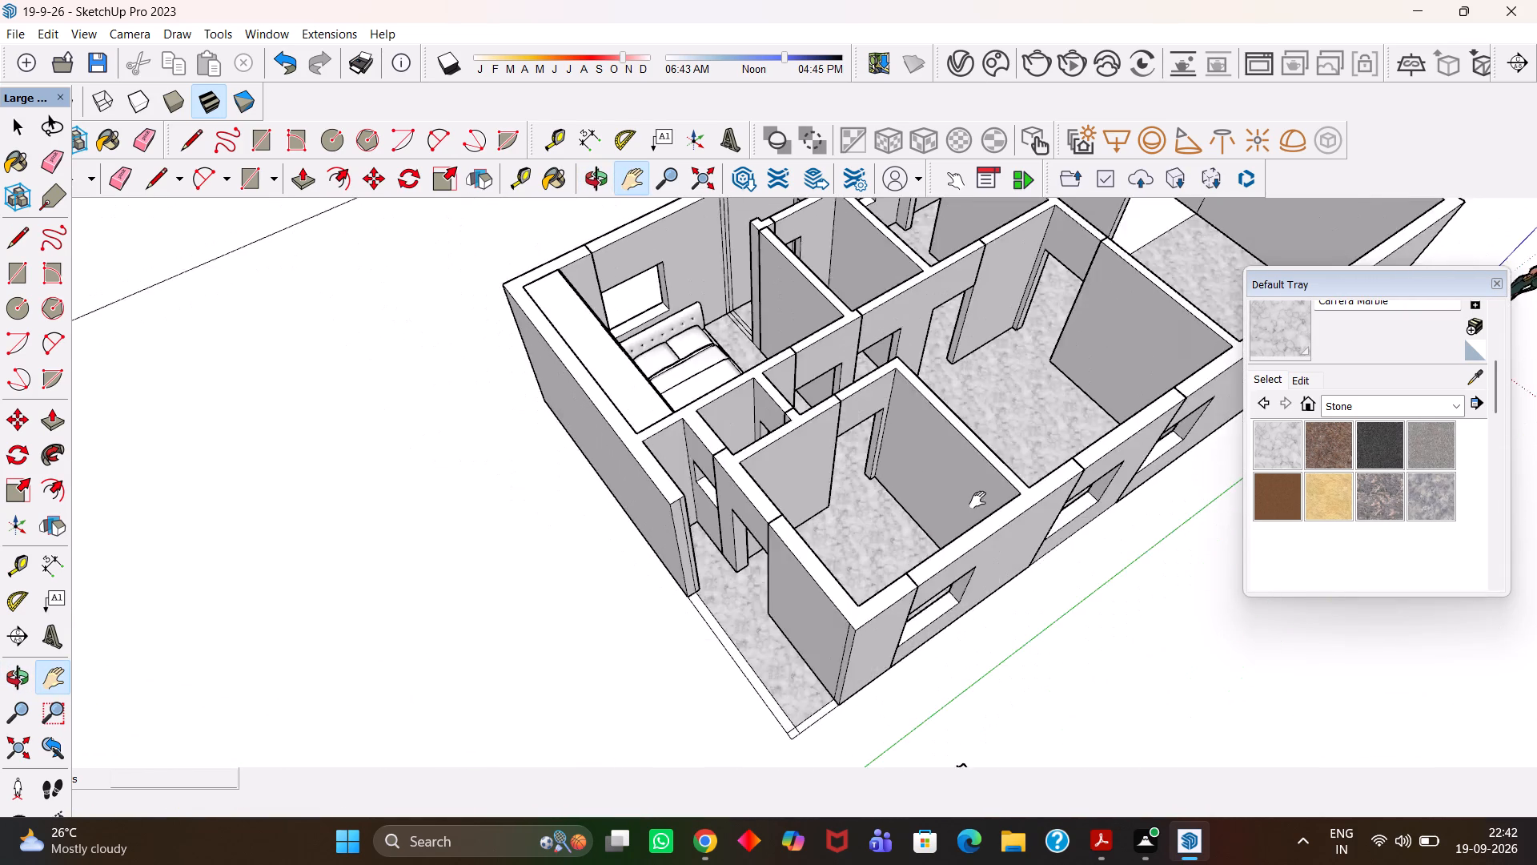
pyautogui.moveTo(979, 500); pyautogui.dragTo(780, 598)
pyautogui.scroll(-5, 751, 564)
pyautogui.moveTo(861, 480); pyautogui.dragTo(675, 595, button='middle')
pyautogui.scroll(1, 707, 586)
pyautogui.scroll(4, 676, 396)
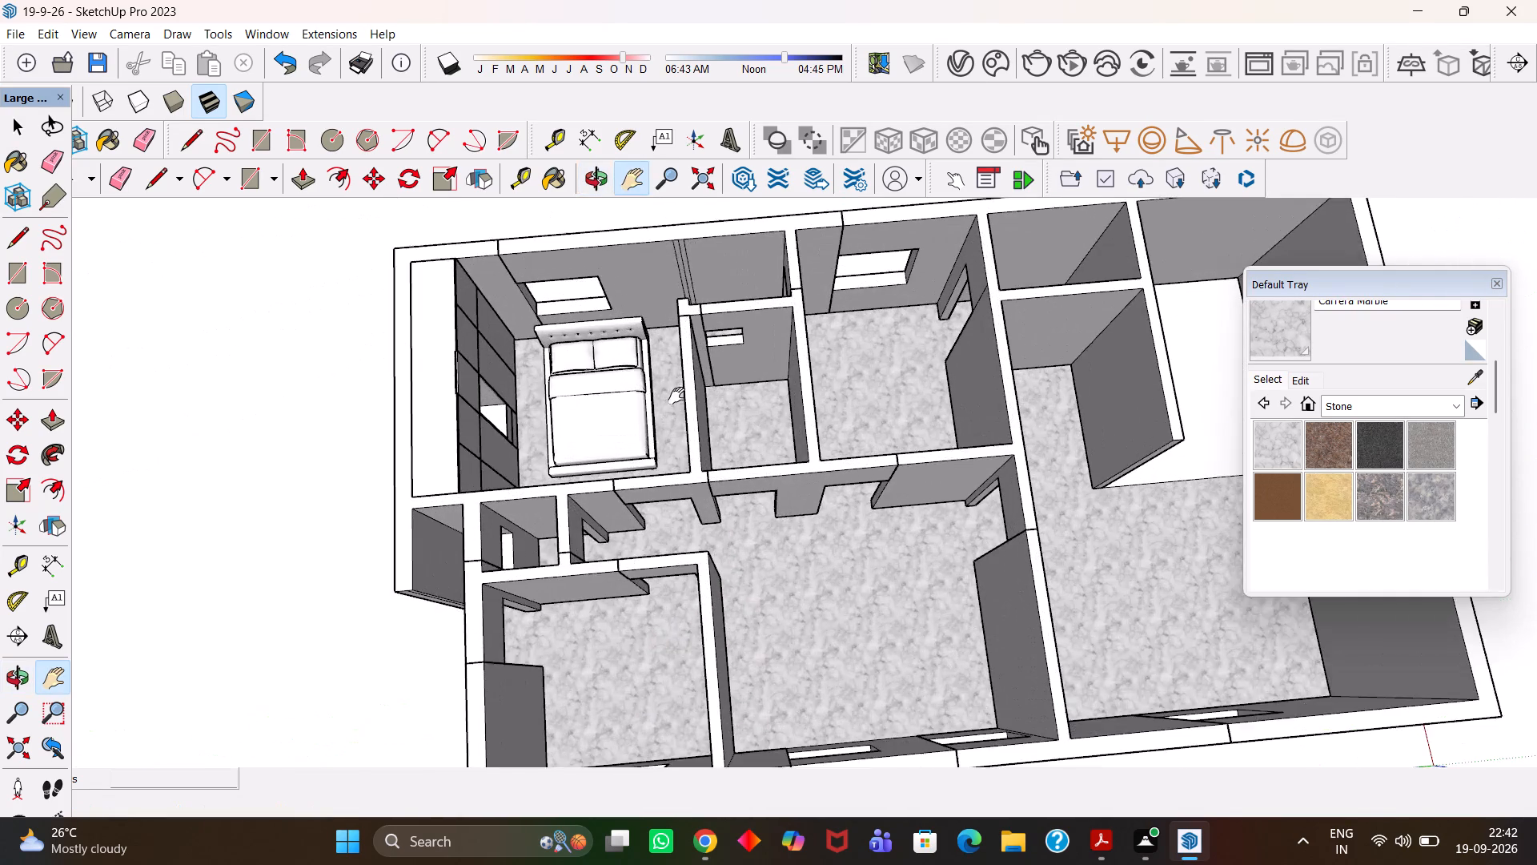
pyautogui.scroll(-3, 620, 390)
pyautogui.moveTo(857, 485); pyautogui.dragTo(800, 509, button='middle')
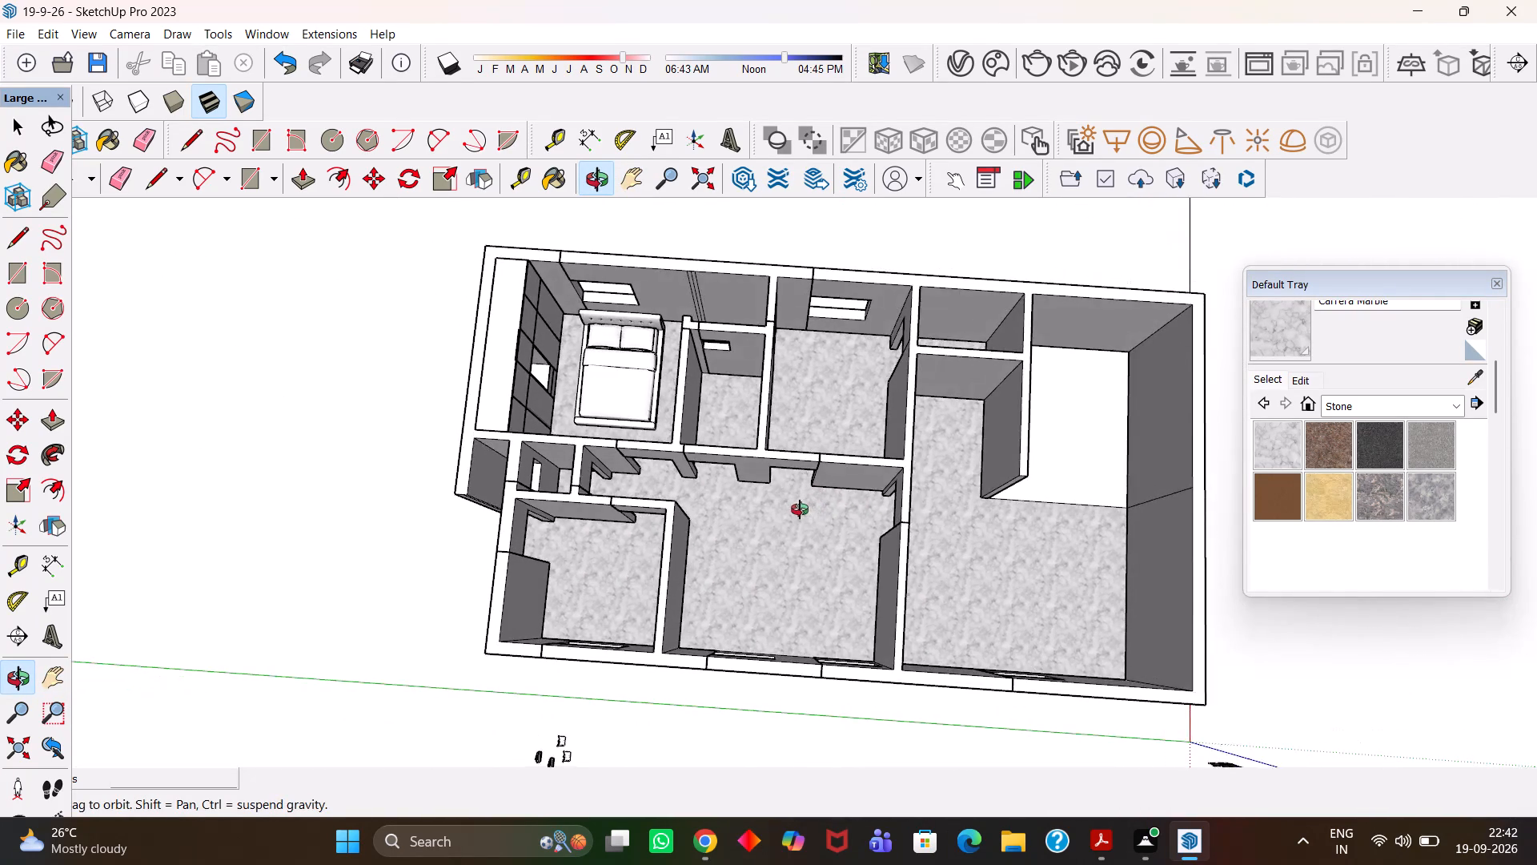
pyautogui.moveTo(800, 509); pyautogui.dragTo(829, 516, button='middle')
pyautogui.scroll(3, 829, 516)
pyautogui.scroll(-4, 829, 516)
# Apply Carrera Marble to the unpainted white floor area in the large end room.
pyautogui.moveTo(932, 524); pyautogui.dragTo(743, 550)
pyautogui.scroll(2, 821, 532)
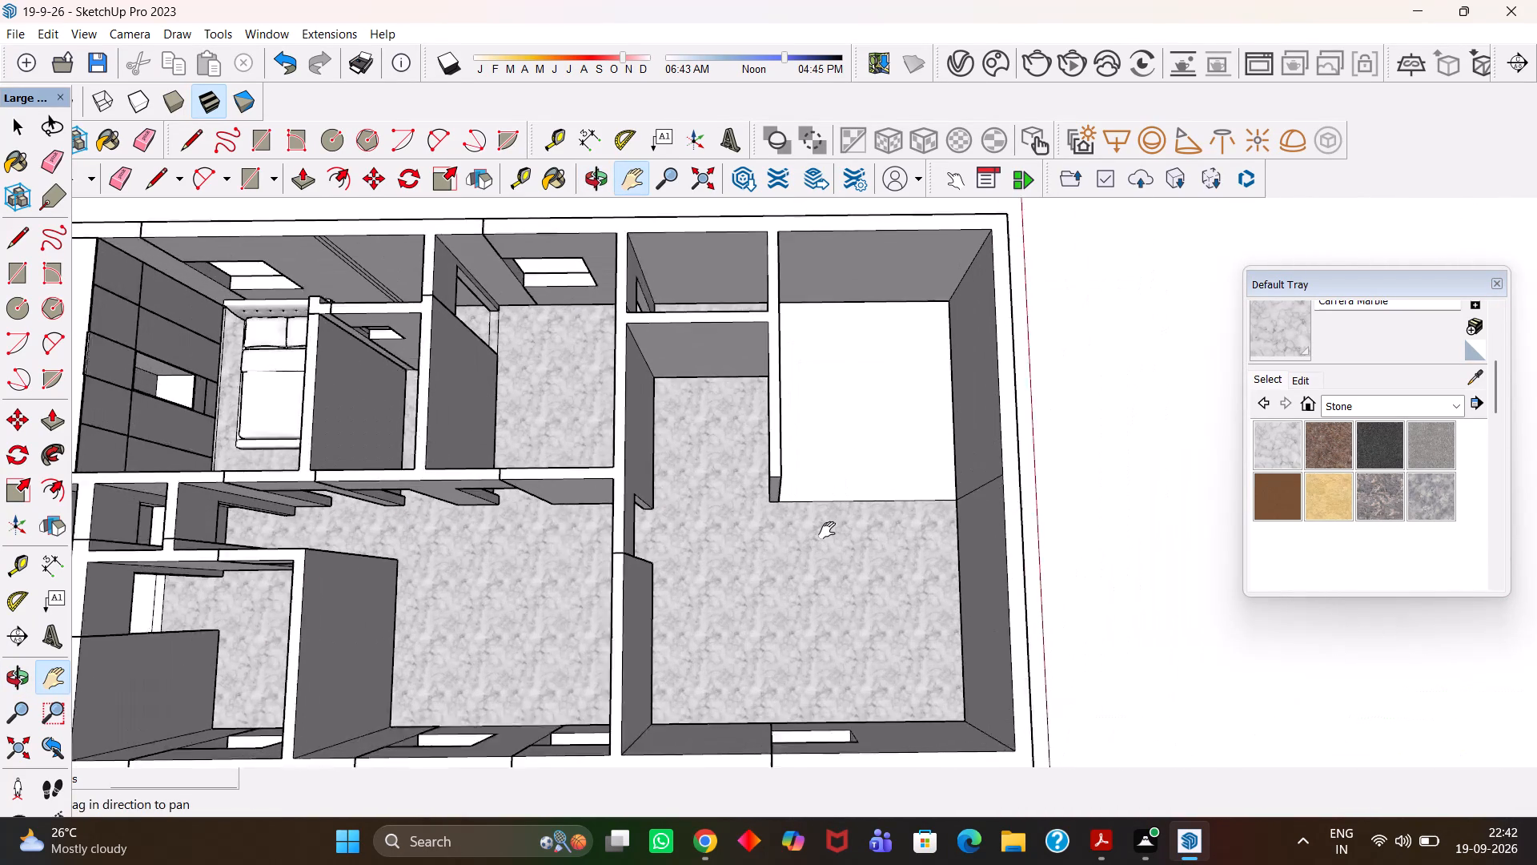
pyautogui.scroll(11, 827, 530)
pyautogui.scroll(-4, 825, 499)
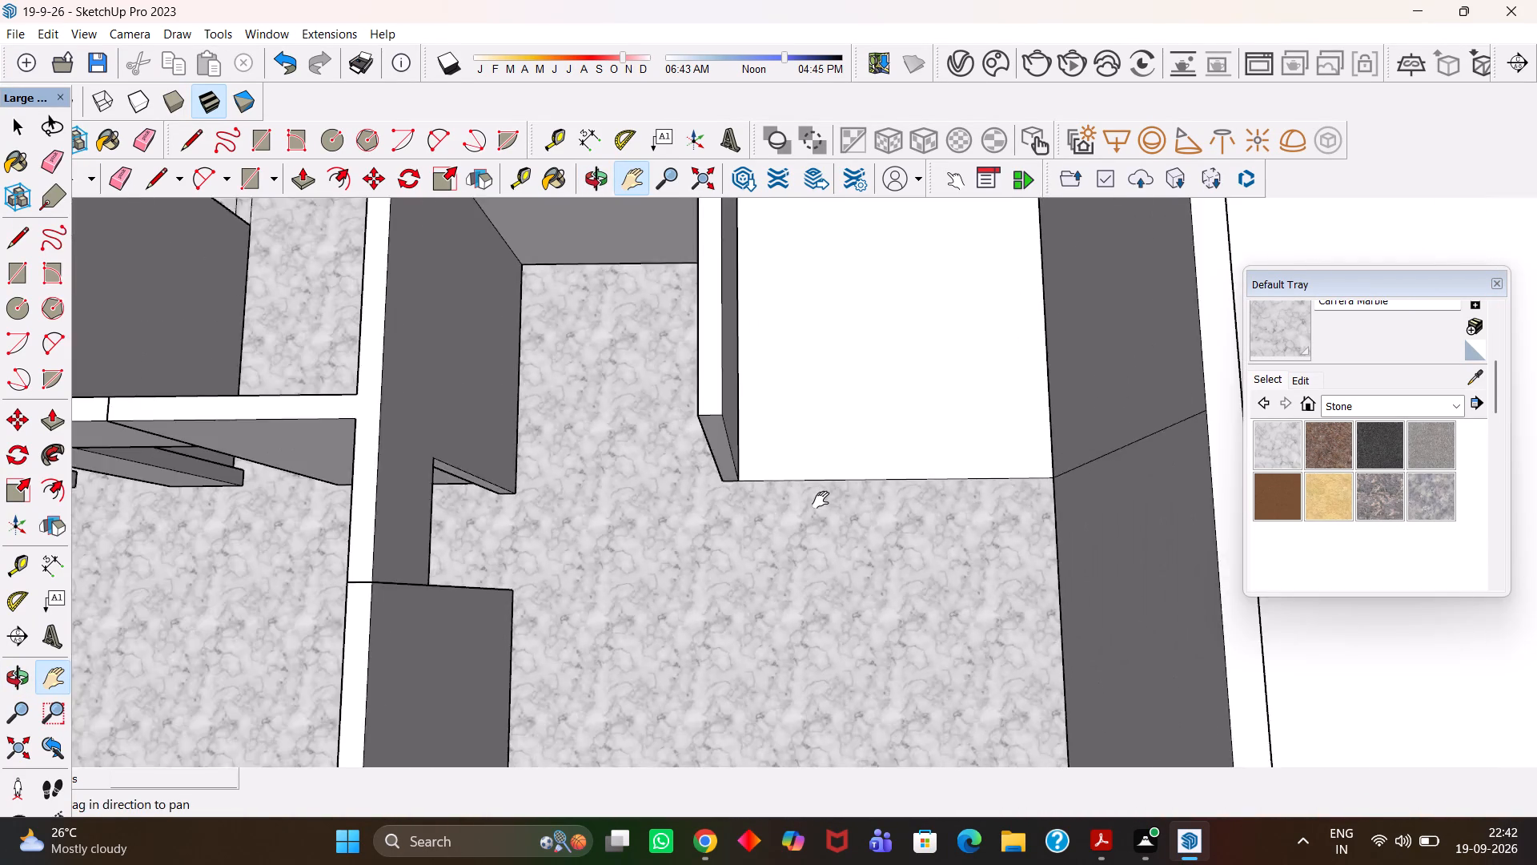
pyautogui.scroll(-5, 821, 500)
pyautogui.moveTo(817, 474); pyautogui.dragTo(847, 498)
pyautogui.click(1272, 453)
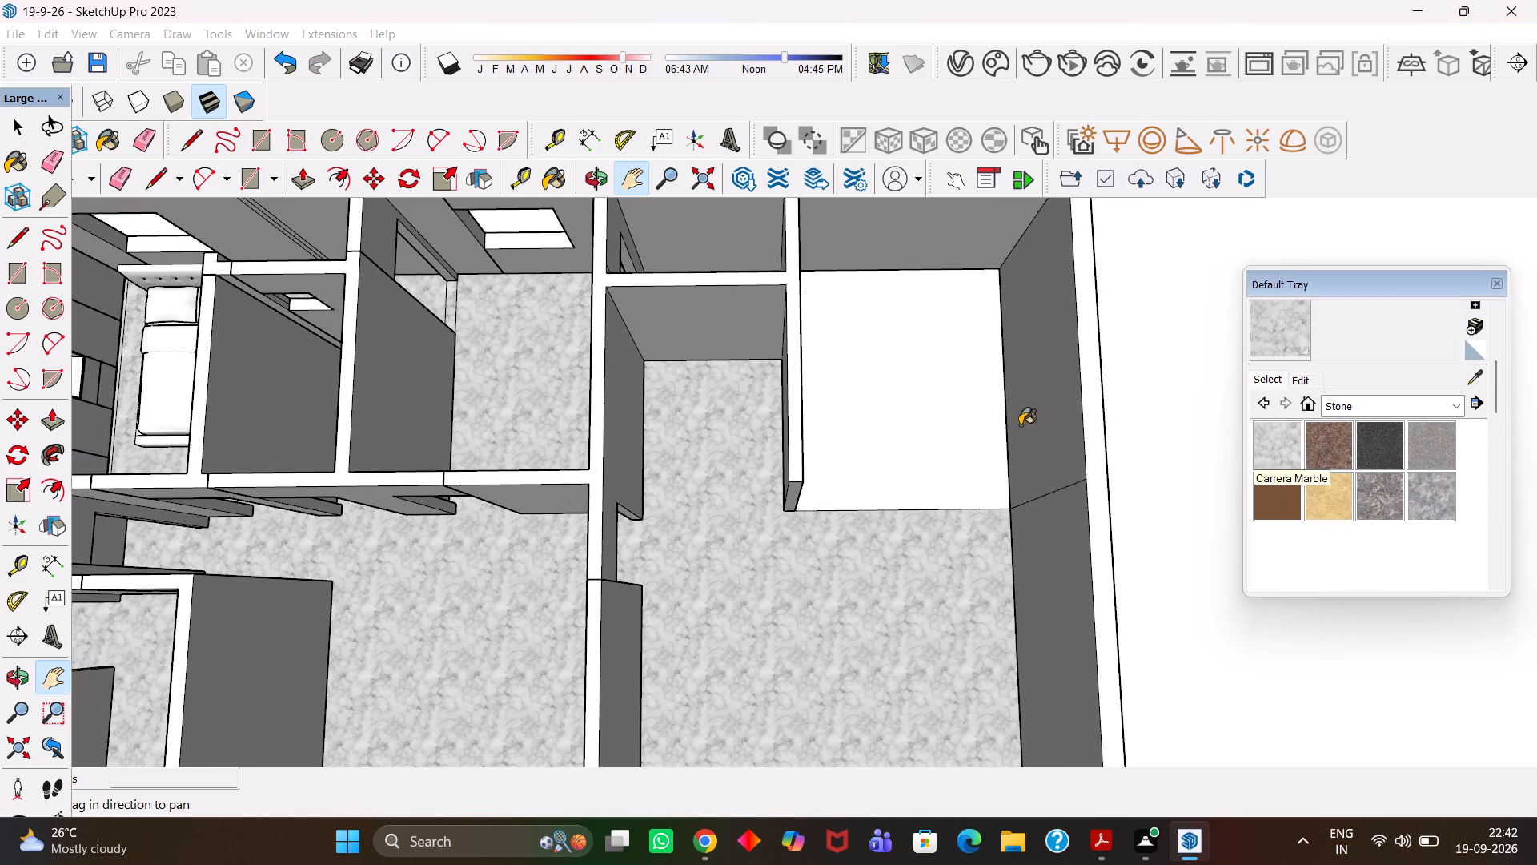
pyautogui.click(948, 425)
pyautogui.scroll(-15, 881, 428)
pyautogui.moveTo(854, 474); pyautogui.dragTo(861, 449, button='middle')
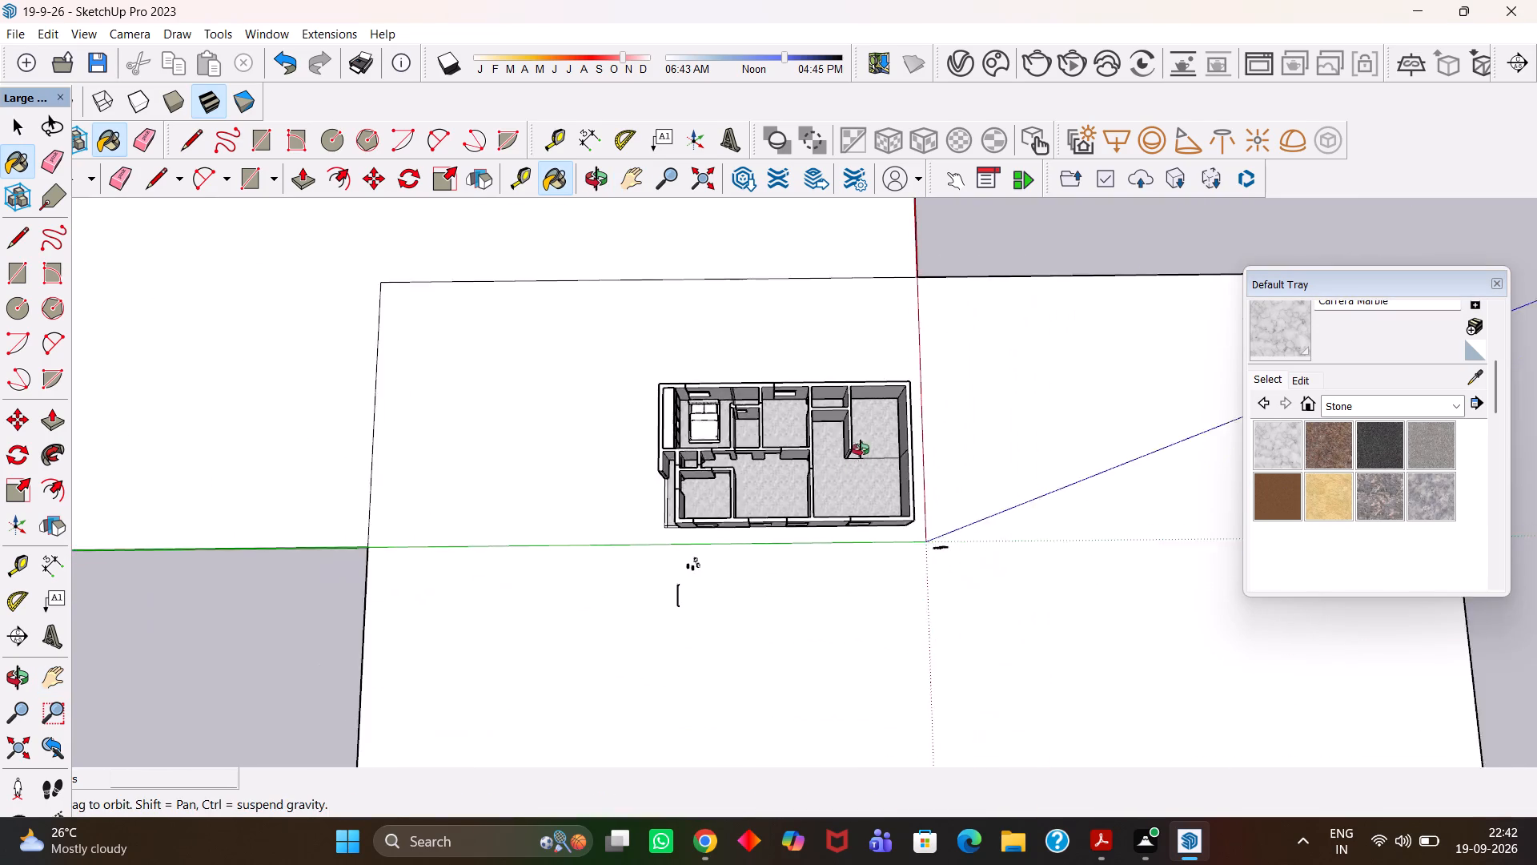
pyautogui.moveTo(861, 449); pyautogui.dragTo(858, 384, button='middle')
pyautogui.scroll(4, 858, 384)
pyautogui.press('space')
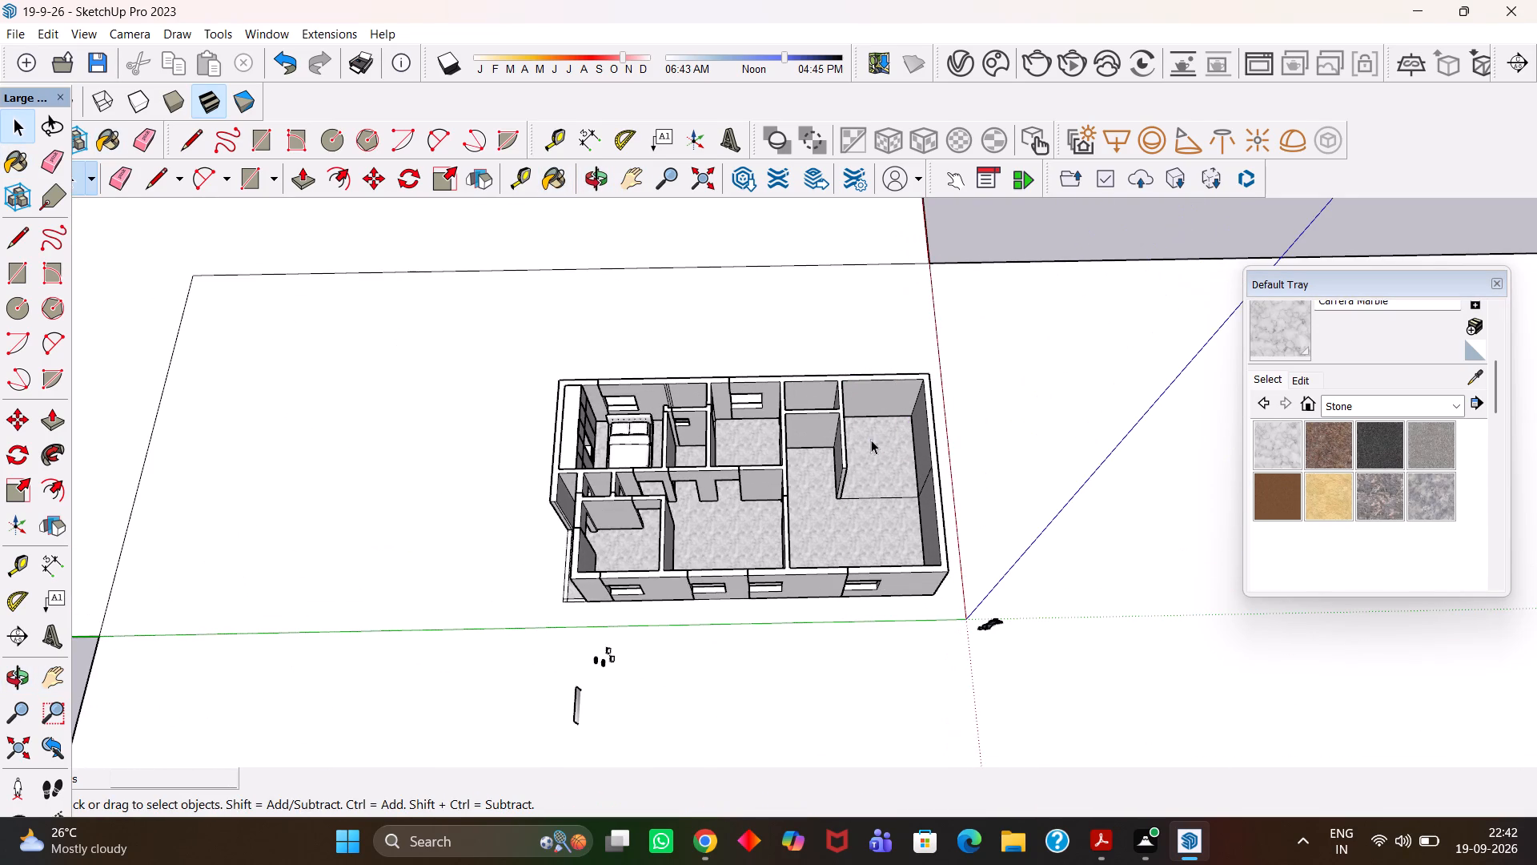
pyautogui.click(969, 243)
# Examine the marble floors across all the rooms from above.
pyautogui.scroll(4, 836, 350)
pyautogui.moveTo(801, 394); pyautogui.dragTo(806, 479, button='middle')
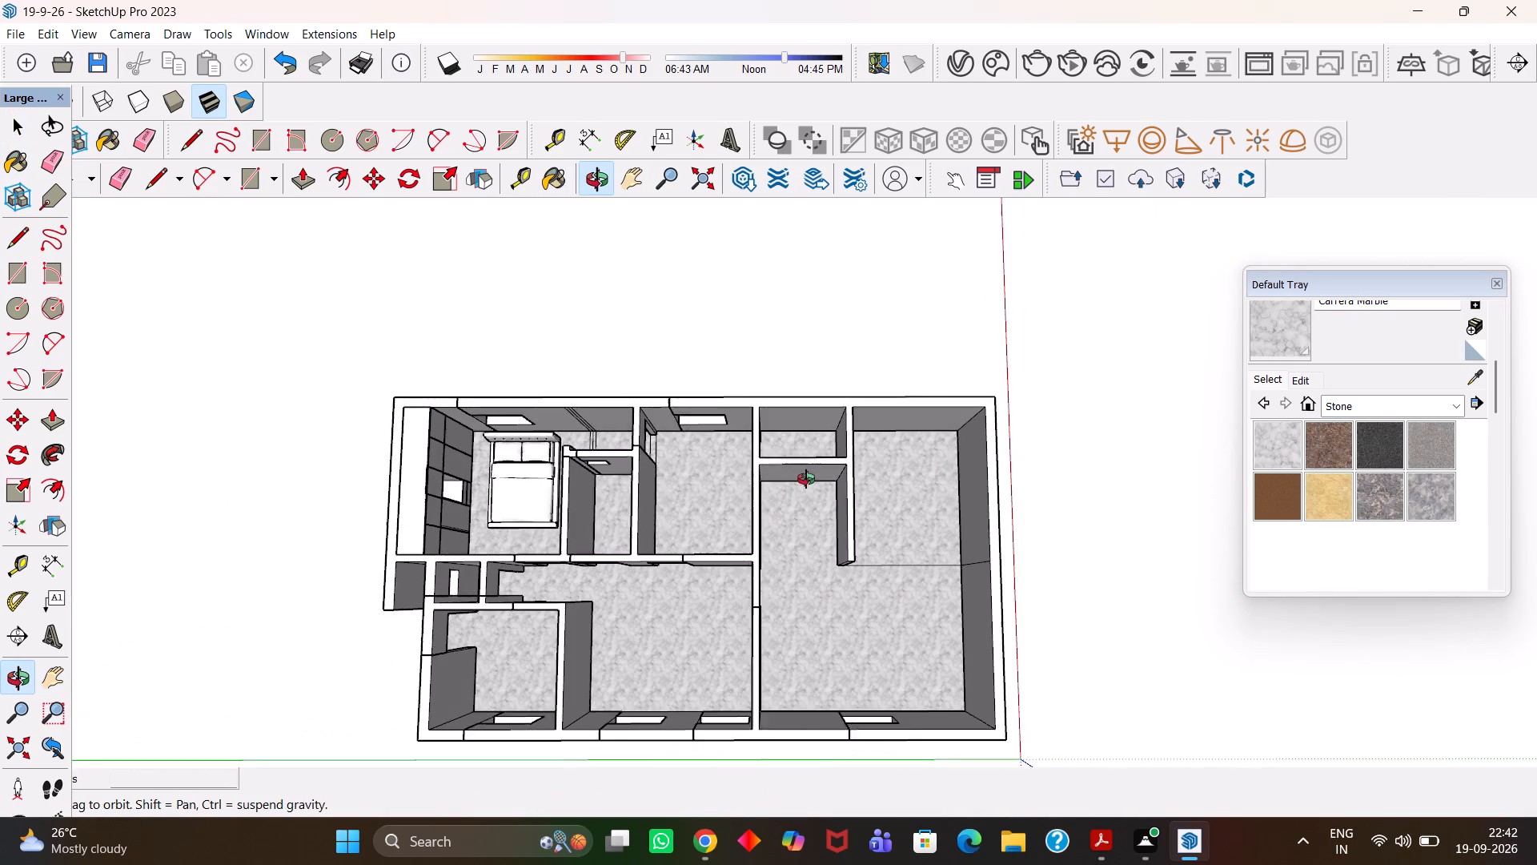
pyautogui.moveTo(806, 479); pyautogui.dragTo(807, 465, button='middle')
pyautogui.middleClick(738, 521)
pyautogui.scroll(1, 734, 521)
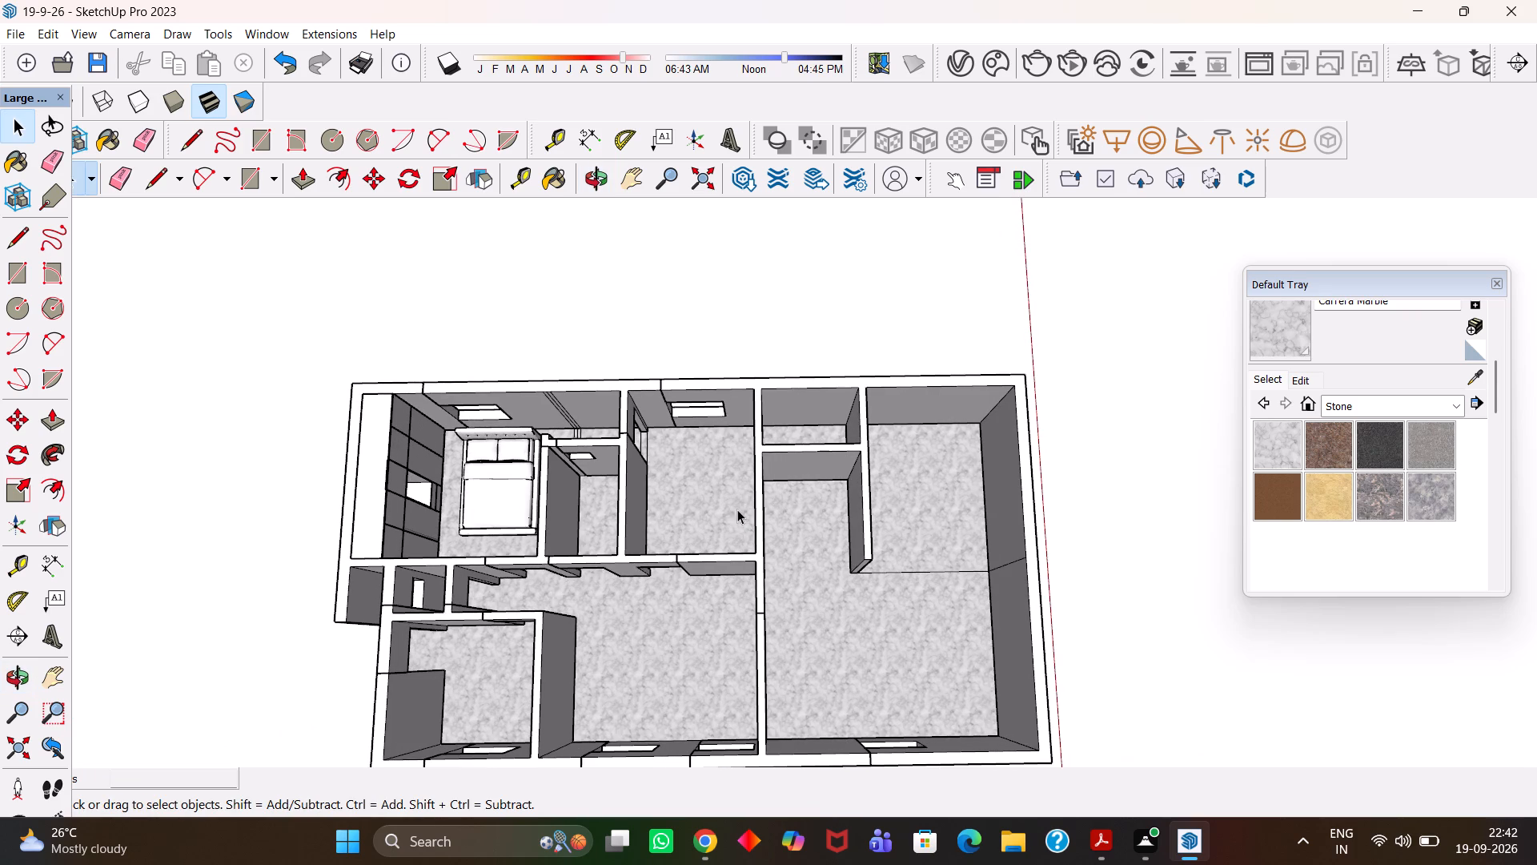
pyautogui.press('h')
pyautogui.press('Return')
pyautogui.moveTo(724, 535); pyautogui.dragTo(750, 457)
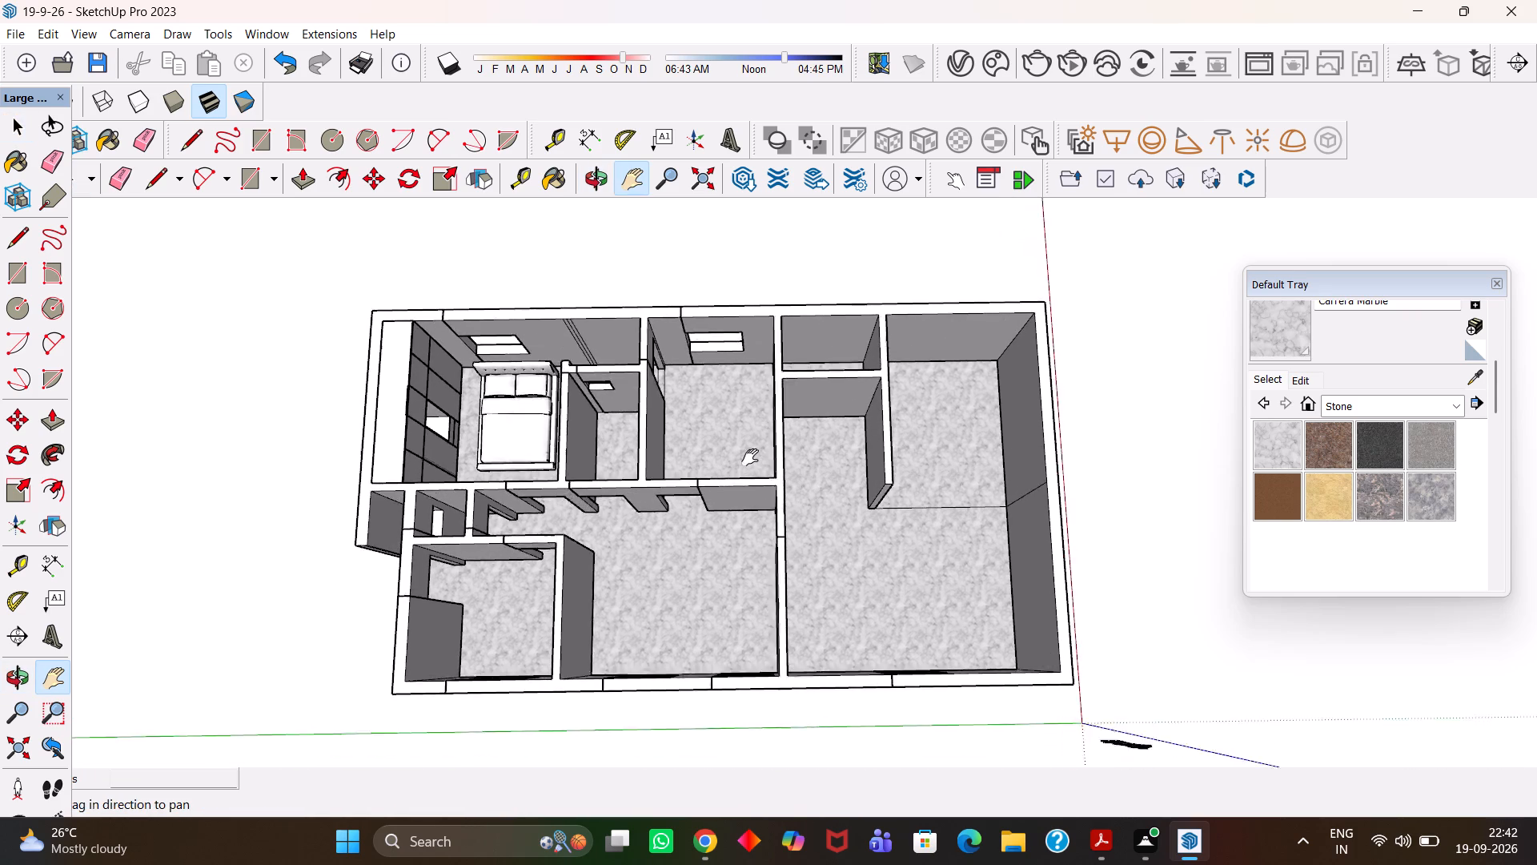
pyautogui.moveTo(750, 457); pyautogui.dragTo(756, 441)
pyautogui.scroll(4, 756, 441)
pyautogui.scroll(-3, 756, 441)
pyautogui.middleClick(756, 441)
pyautogui.scroll(3, 756, 441)
pyautogui.scroll(-2, 756, 441)
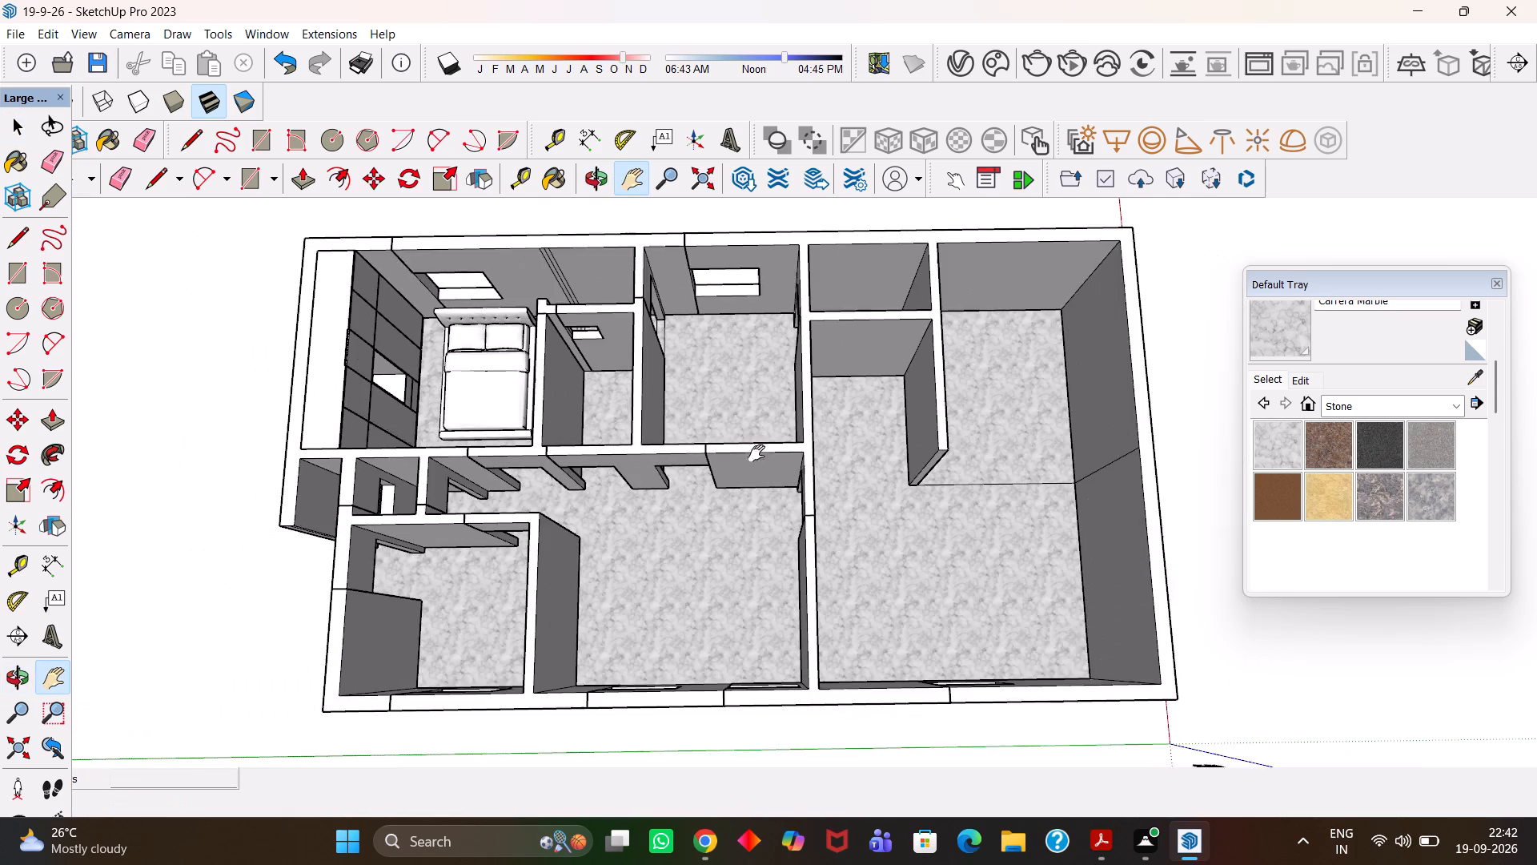
pyautogui.moveTo(758, 487); pyautogui.dragTo(767, 418, button='middle')
pyautogui.scroll(2, 759, 418)
pyautogui.scroll(-4, 767, 418)
pyautogui.moveTo(821, 421); pyautogui.dragTo(748, 481)
pyautogui.moveTo(837, 477); pyautogui.dragTo(821, 489, button='middle')
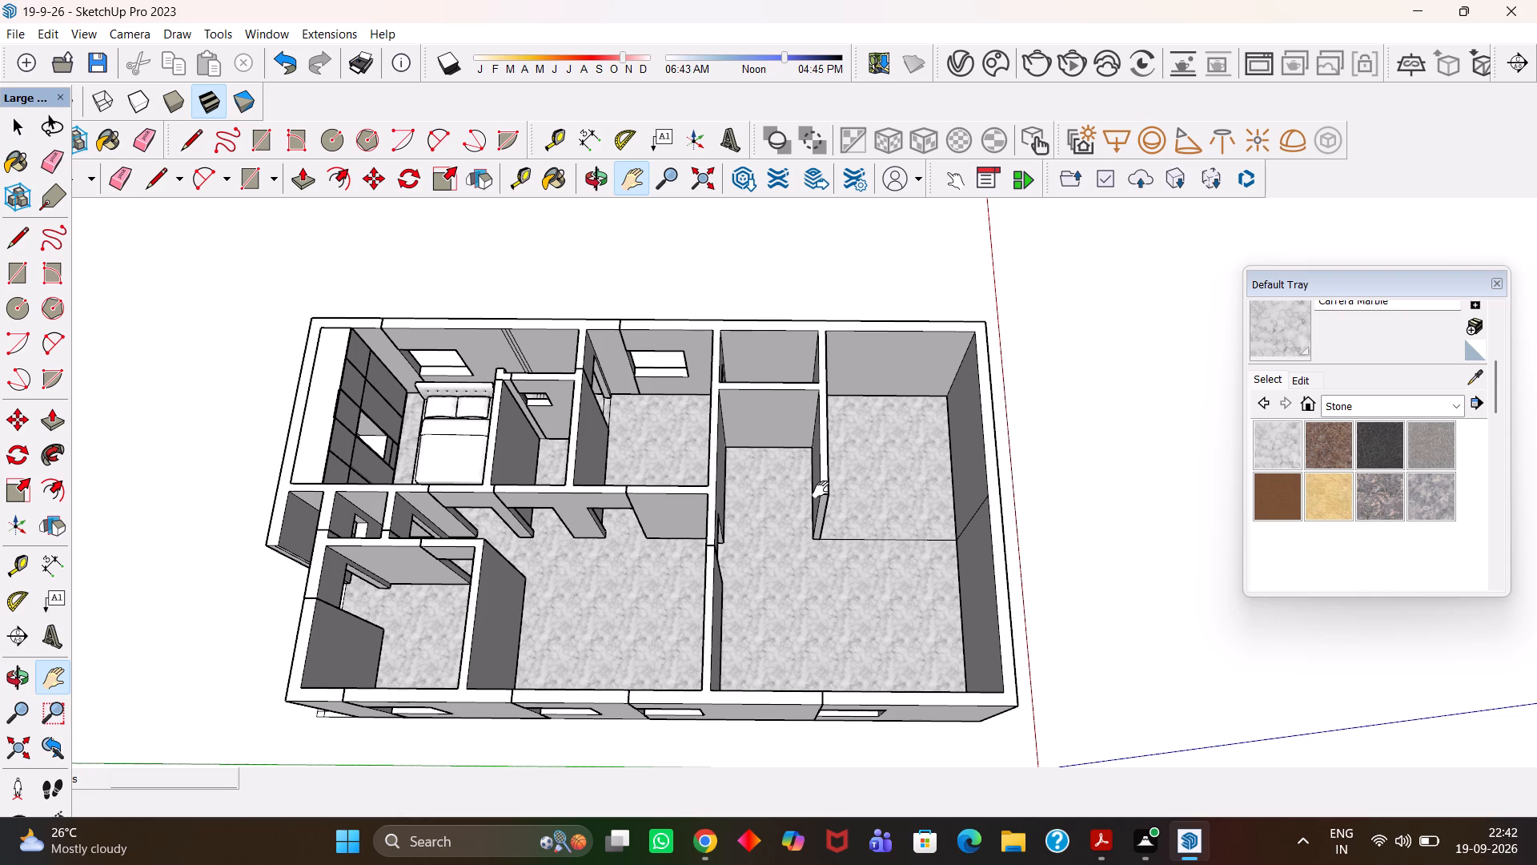
# Examine the partitions around the central room, the windowed outer wall and the ground in front of it.
pyautogui.scroll(5, 821, 489)
pyautogui.scroll(-5, 821, 489)
pyautogui.scroll(5, 752, 469)
pyautogui.scroll(-7, 748, 477)
pyautogui.moveTo(713, 442); pyautogui.dragTo(726, 485, button='middle')
pyautogui.scroll(3, 726, 485)
pyautogui.moveTo(701, 492); pyautogui.dragTo(785, 445)
pyautogui.moveTo(785, 445); pyautogui.dragTo(747, 494, button='middle')
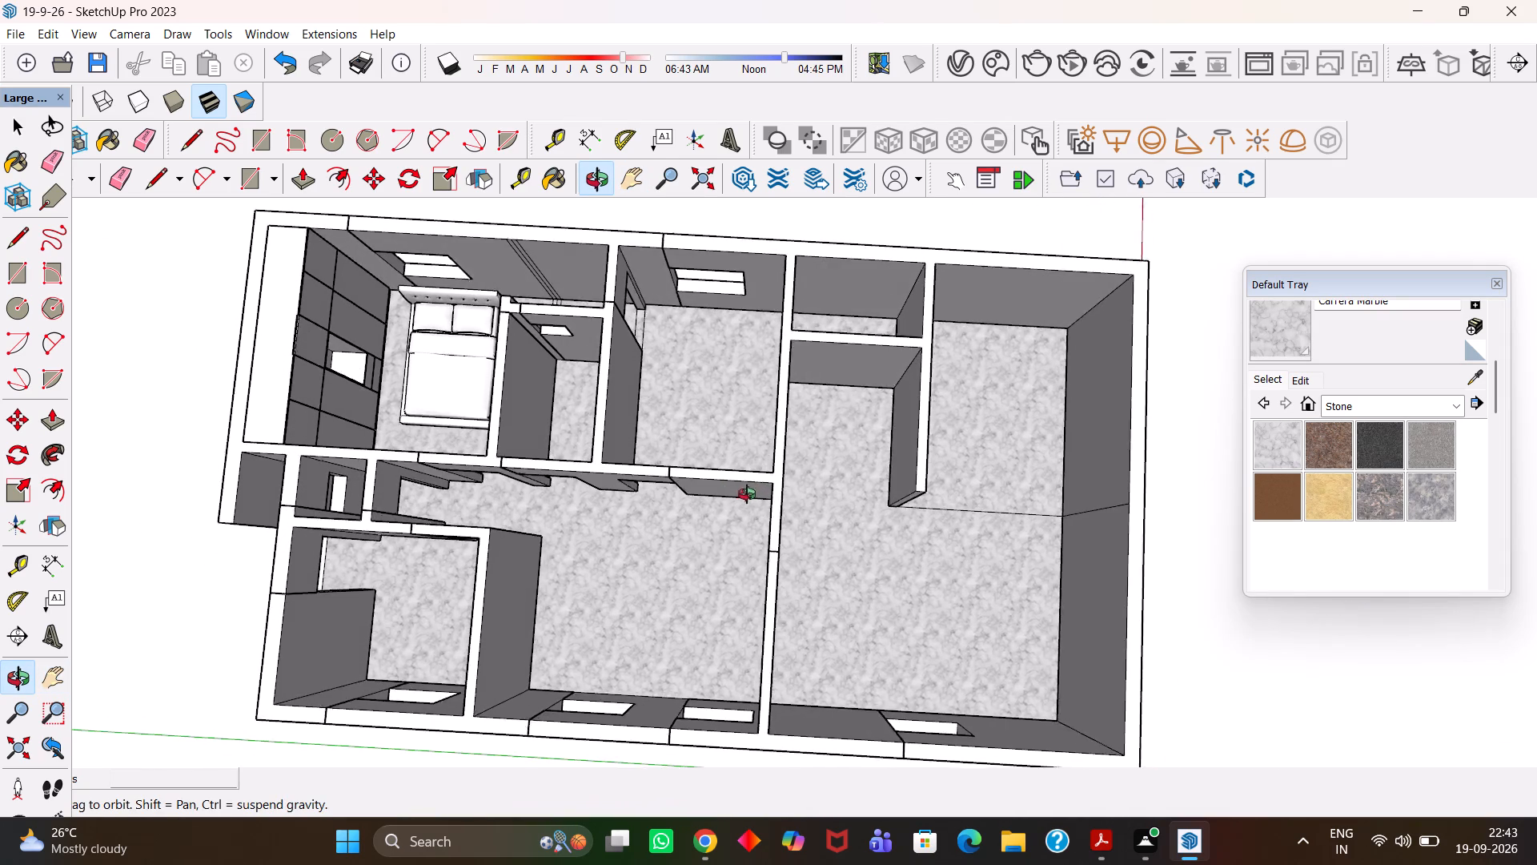
pyautogui.moveTo(747, 494); pyautogui.dragTo(778, 496, button='middle')
pyautogui.scroll(1, 778, 496)
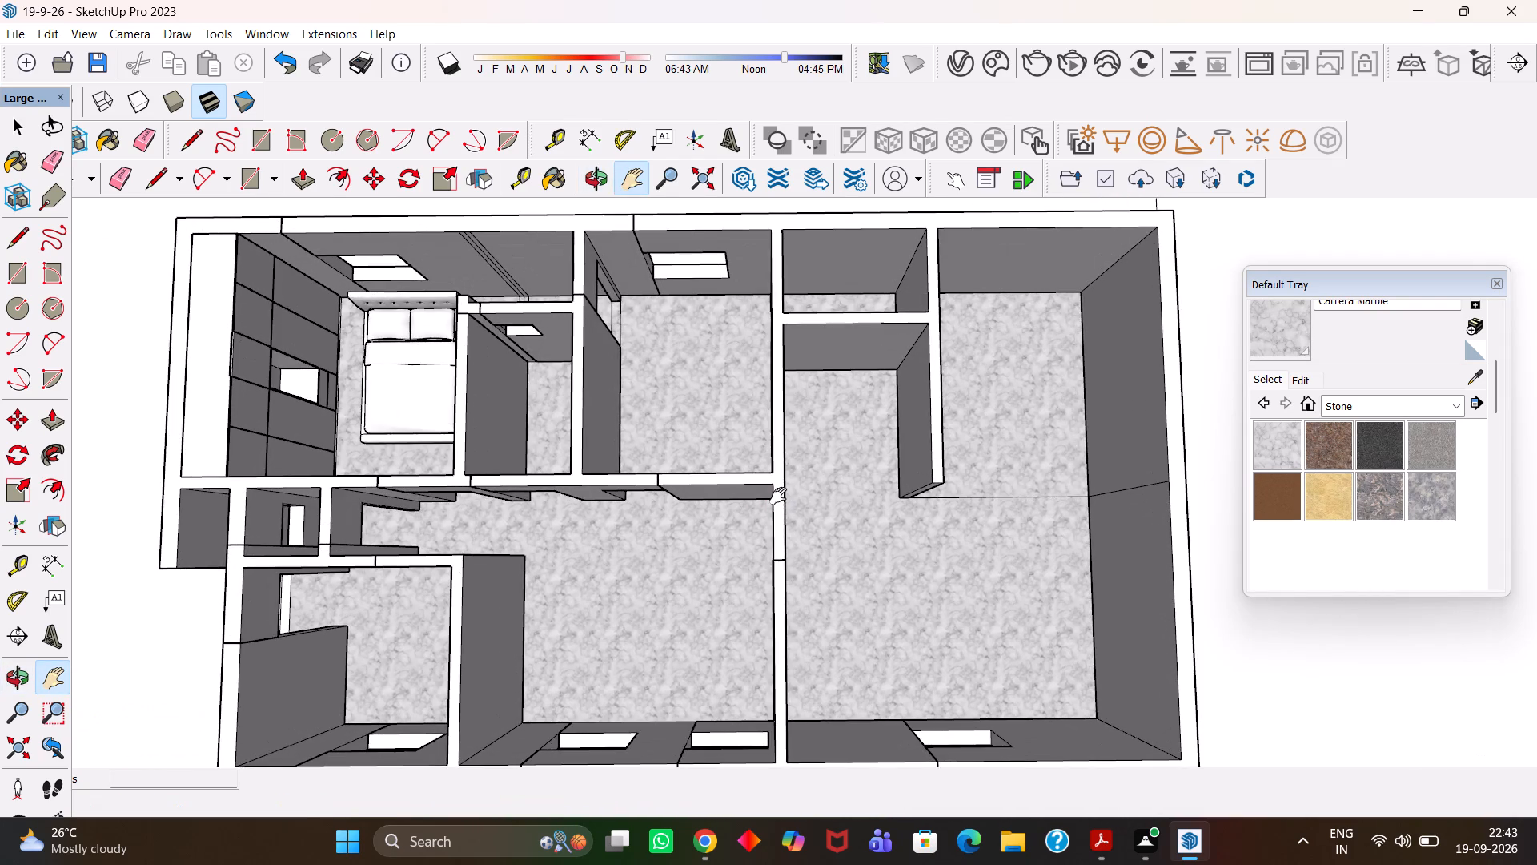
pyautogui.scroll(-6, 773, 495)
pyautogui.scroll(7, 724, 517)
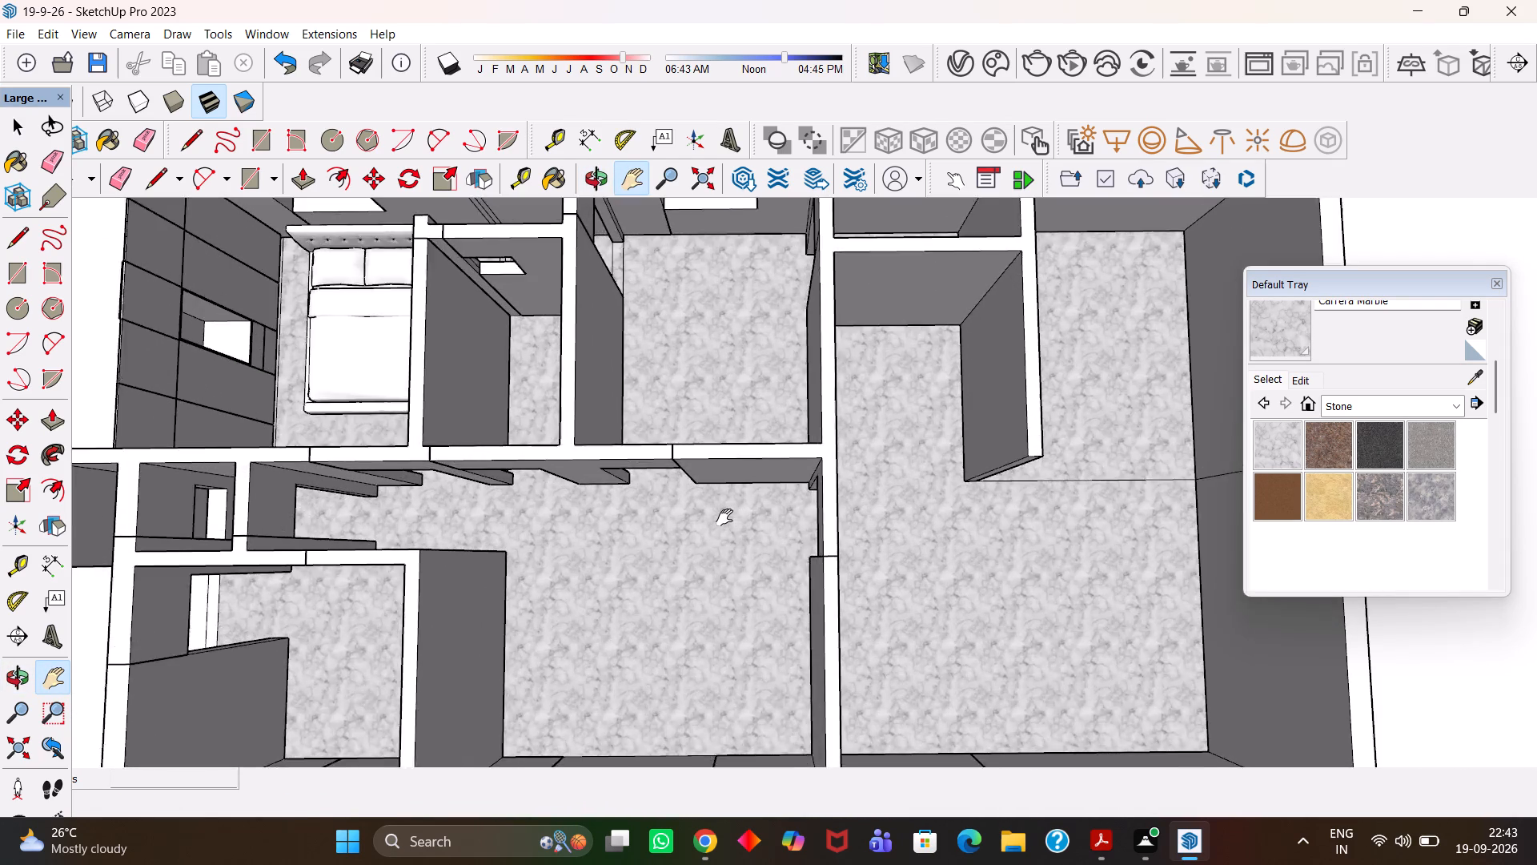
pyautogui.scroll(-4, 724, 517)
pyautogui.moveTo(740, 539); pyautogui.dragTo(722, 457, button='middle')
pyautogui.scroll(3, 722, 457)
pyautogui.scroll(-4, 721, 457)
pyautogui.moveTo(719, 521); pyautogui.dragTo(732, 416, button='middle')
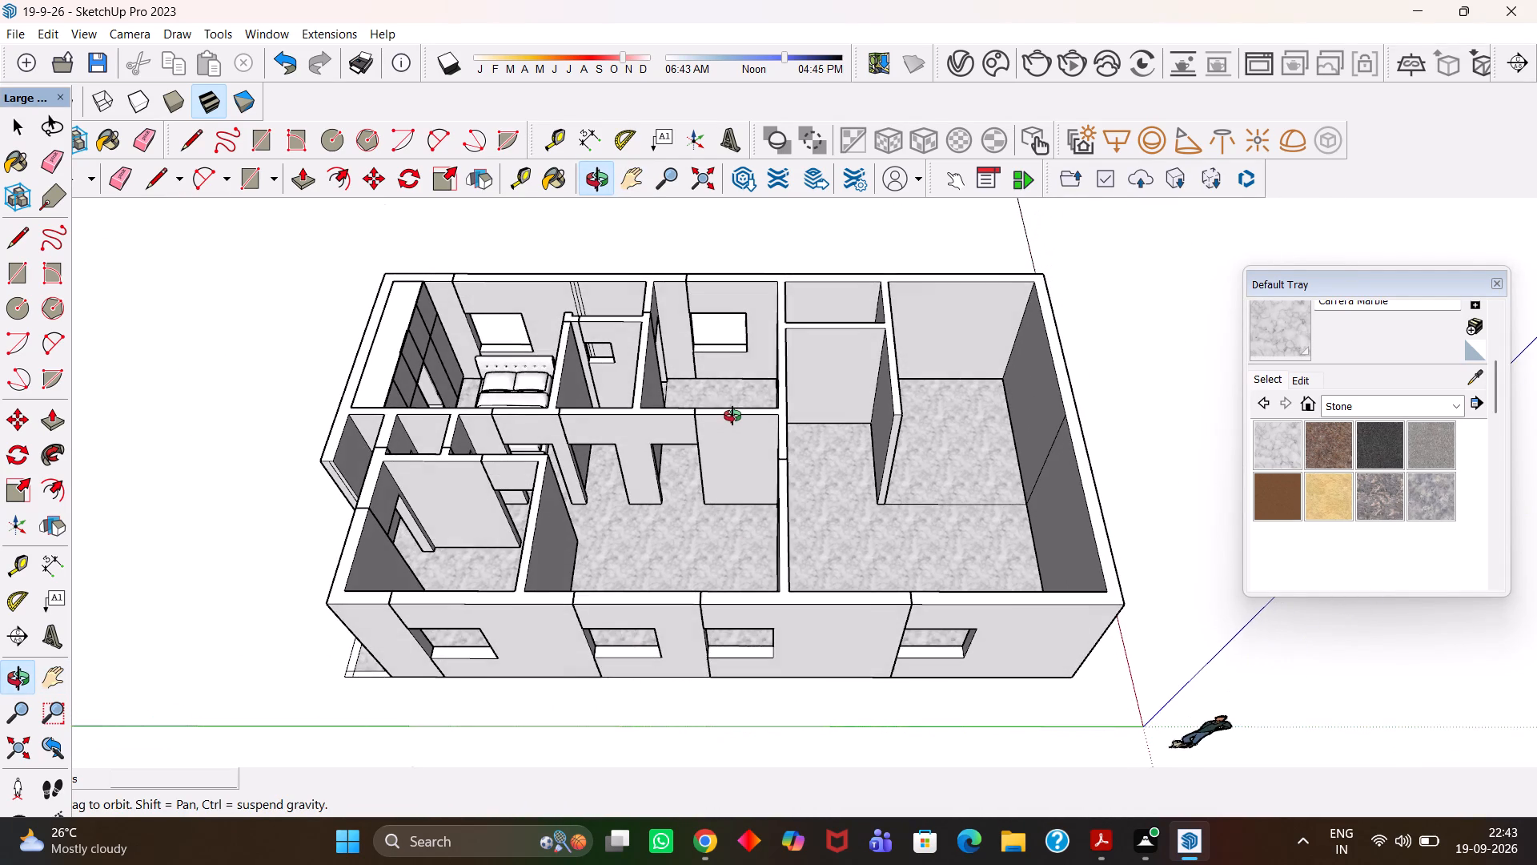
pyautogui.moveTo(732, 416); pyautogui.dragTo(723, 416, button='middle')
pyautogui.scroll(1, 723, 416)
pyautogui.scroll(-4, 714, 420)
pyautogui.moveTo(634, 473); pyautogui.dragTo(733, 391)
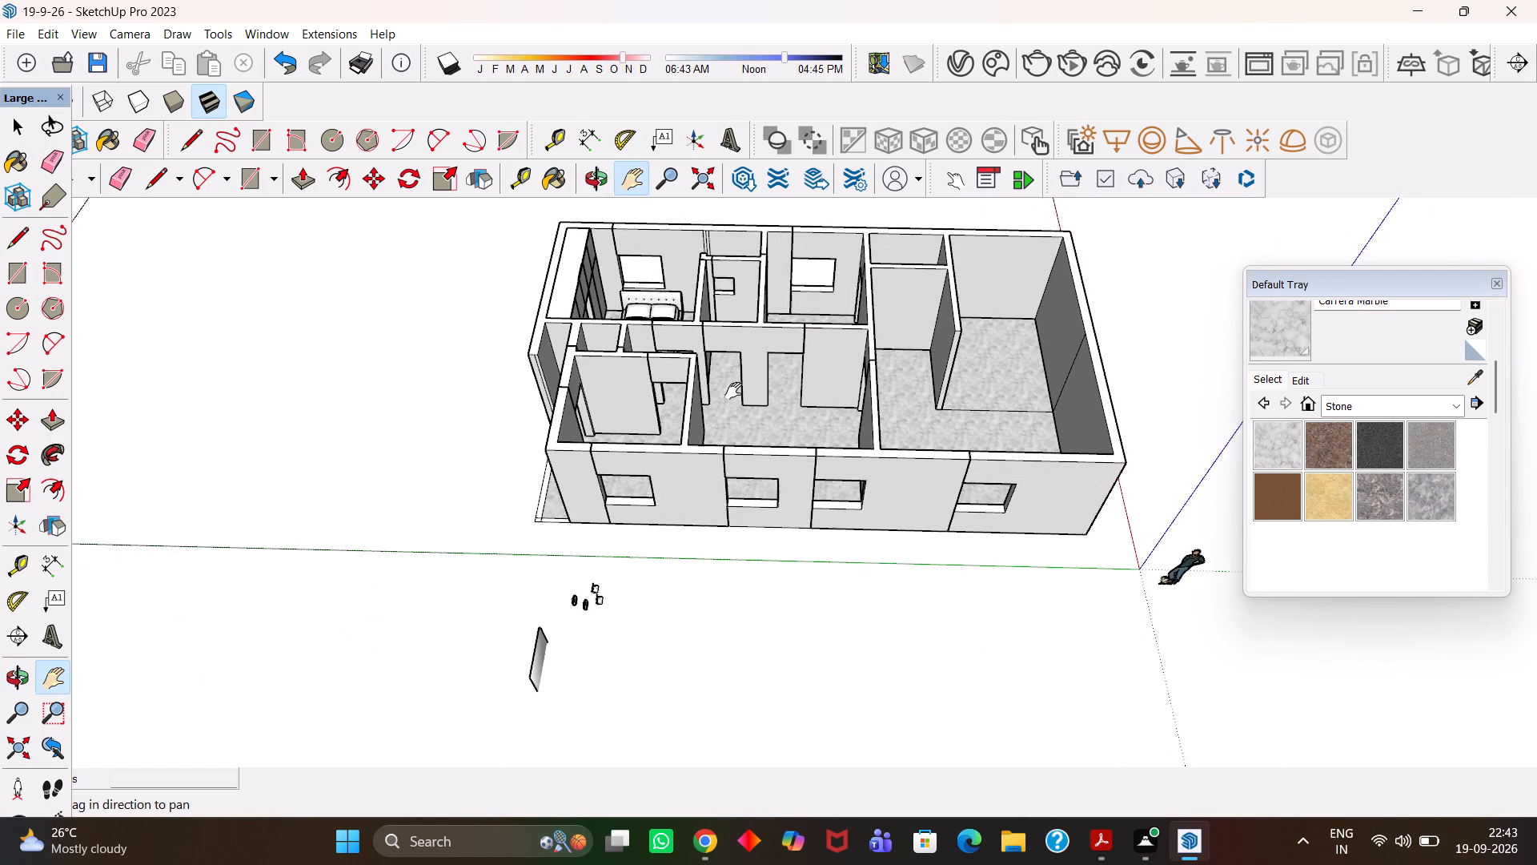
pyautogui.moveTo(733, 391); pyautogui.dragTo(741, 384)
pyautogui.scroll(5, 670, 533)
pyautogui.scroll(-7, 693, 560)
# Delete the stray upright panel standing on the ground outside the windowed wall.
pyautogui.moveTo(731, 581); pyautogui.dragTo(473, 614, button='middle')
pyautogui.scroll(1, 480, 620)
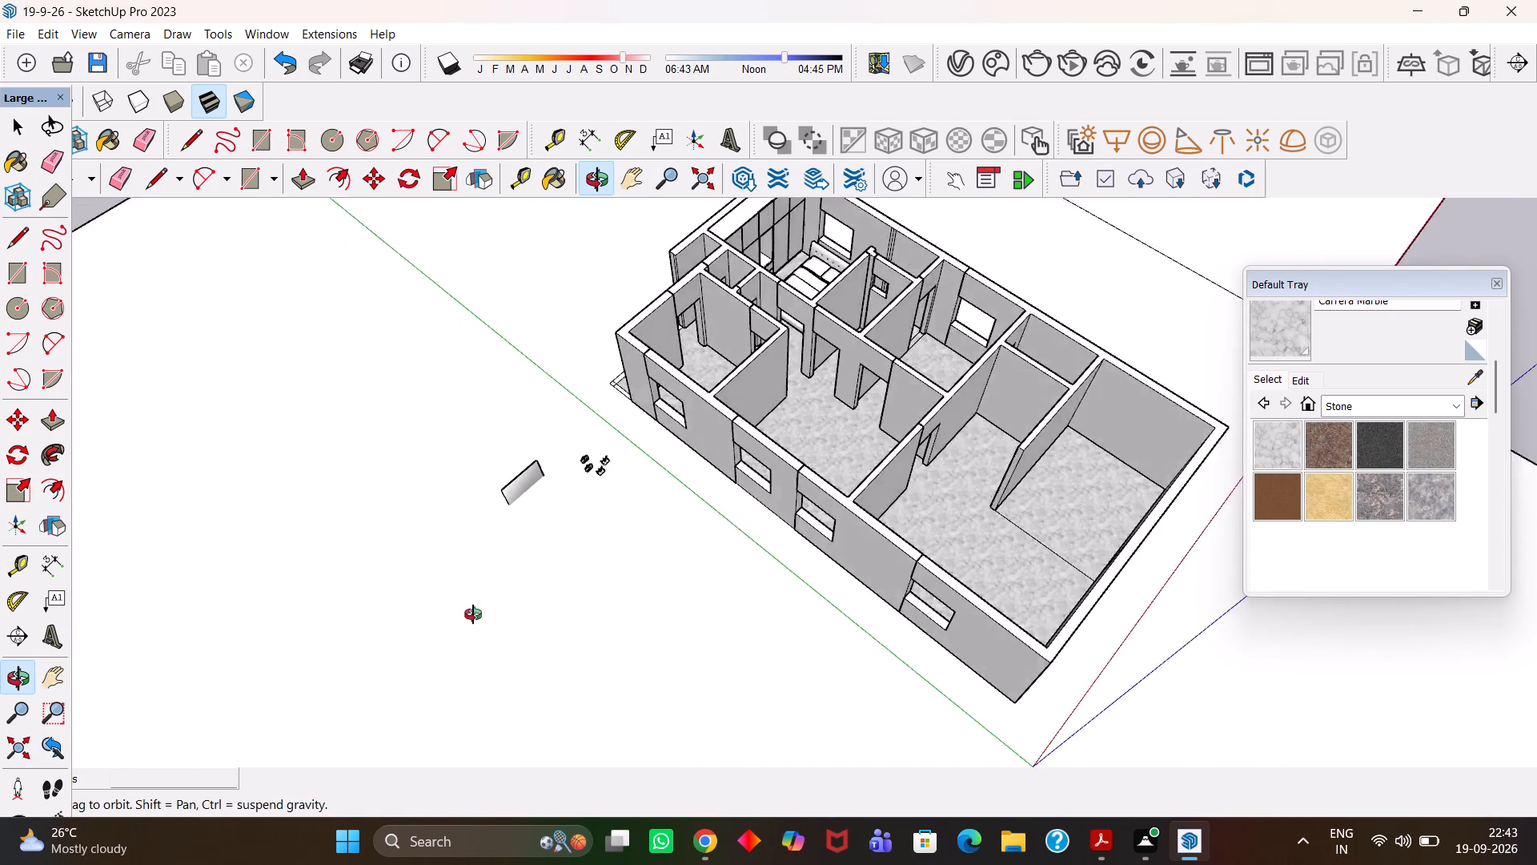
pyautogui.moveTo(473, 614); pyautogui.dragTo(470, 608, button='middle')
pyautogui.scroll(5, 473, 614)
pyautogui.moveTo(586, 441); pyautogui.dragTo(644, 596)
pyautogui.moveTo(661, 603); pyautogui.dragTo(563, 519, button='middle')
pyautogui.scroll(1, 608, 605)
pyautogui.scroll(1, 568, 528)
pyautogui.moveTo(563, 519); pyautogui.dragTo(570, 532, button='middle')
pyautogui.press('space')
pyautogui.click(565, 504)
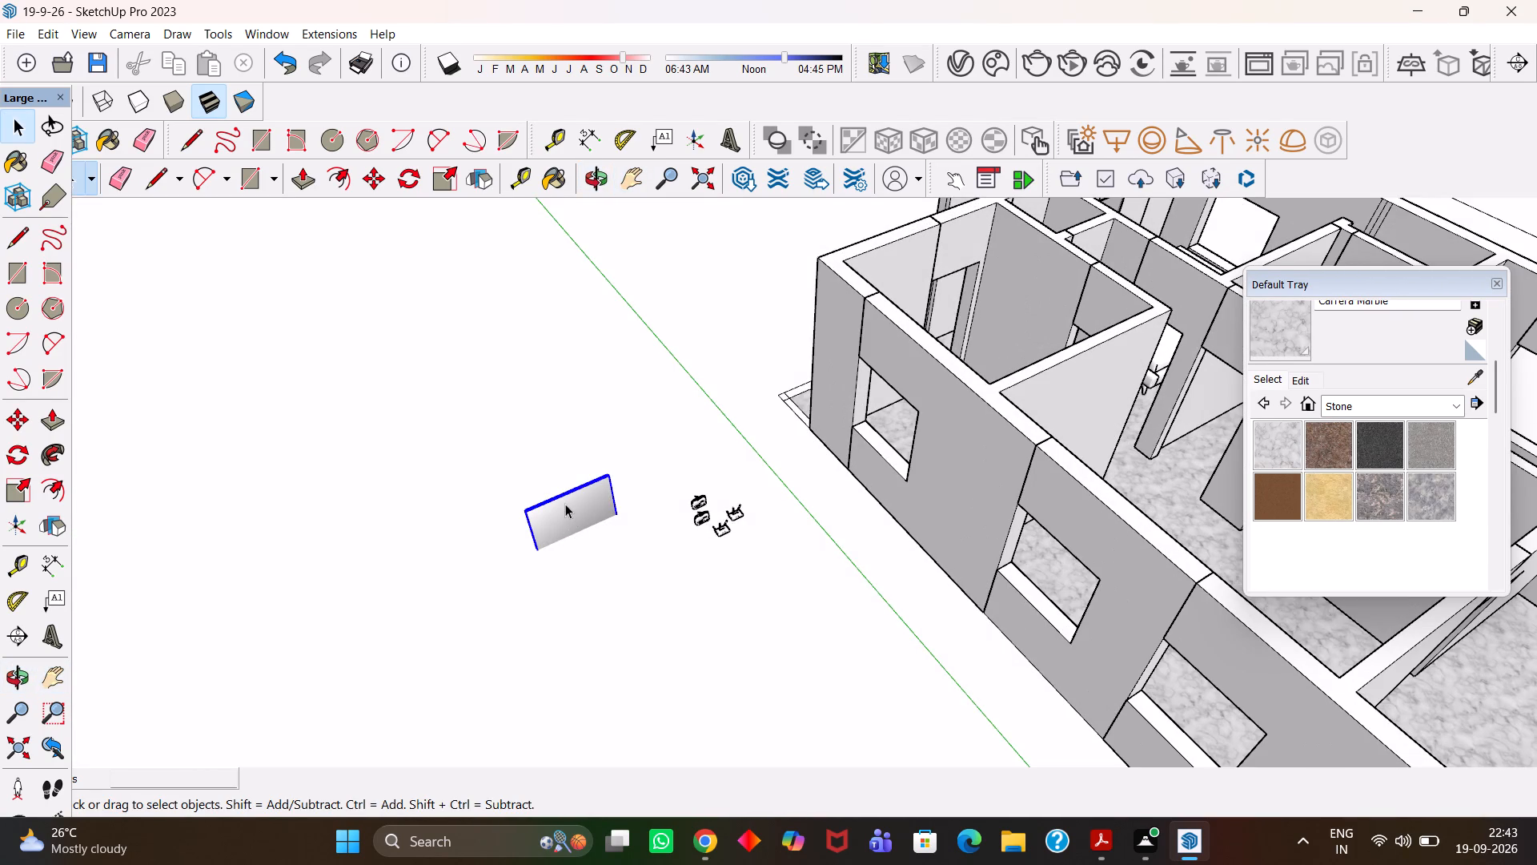
pyautogui.press('Delete')
# Delete one rounded object and one pronged object from the small group left outside the windowed wall.
pyautogui.scroll(5, 740, 496)
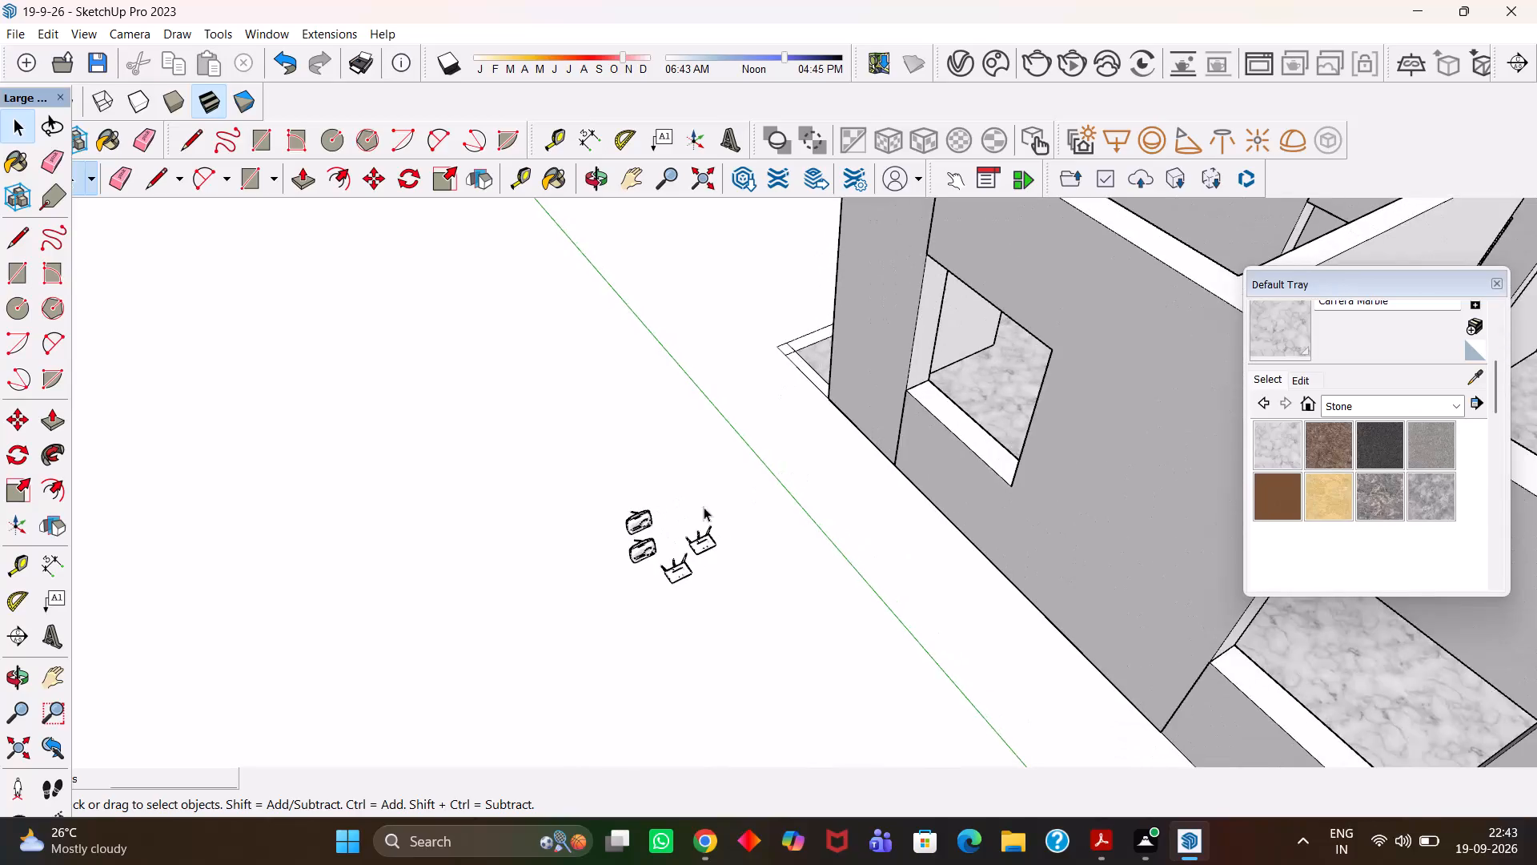
pyautogui.scroll(5, 704, 507)
pyautogui.click(620, 526)
pyautogui.press('Delete')
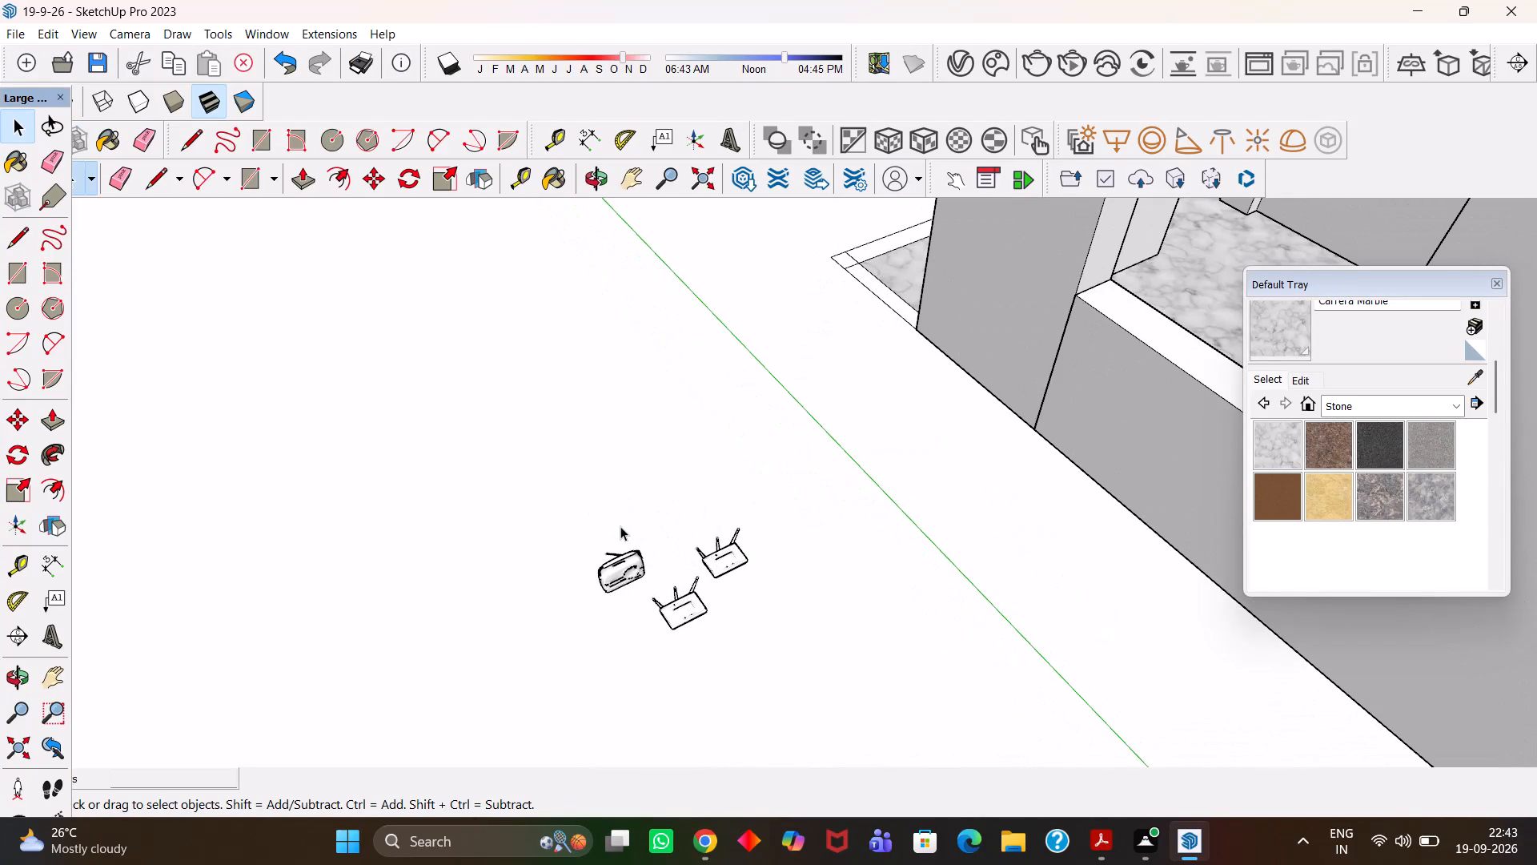
pyautogui.click(613, 578)
pyautogui.click(716, 559)
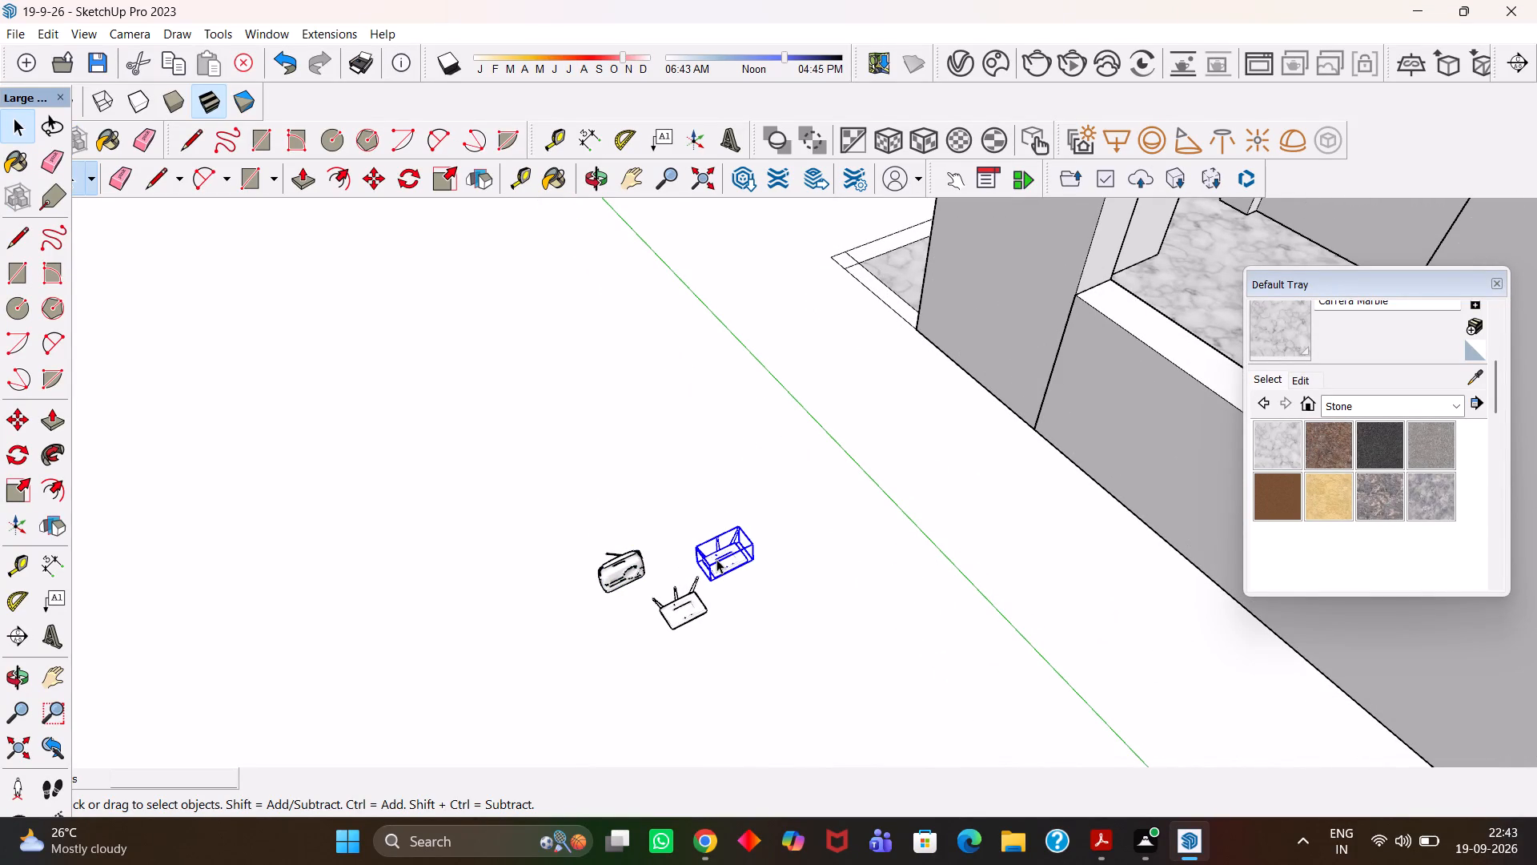
pyautogui.press('Delete')
# Examine the apartment's rooms, door openings and windowed outer wall from above.
pyautogui.scroll(-10, 756, 540)
pyautogui.moveTo(521, 442); pyautogui.dragTo(823, 553, button='middle')
pyautogui.scroll(-2, 823, 553)
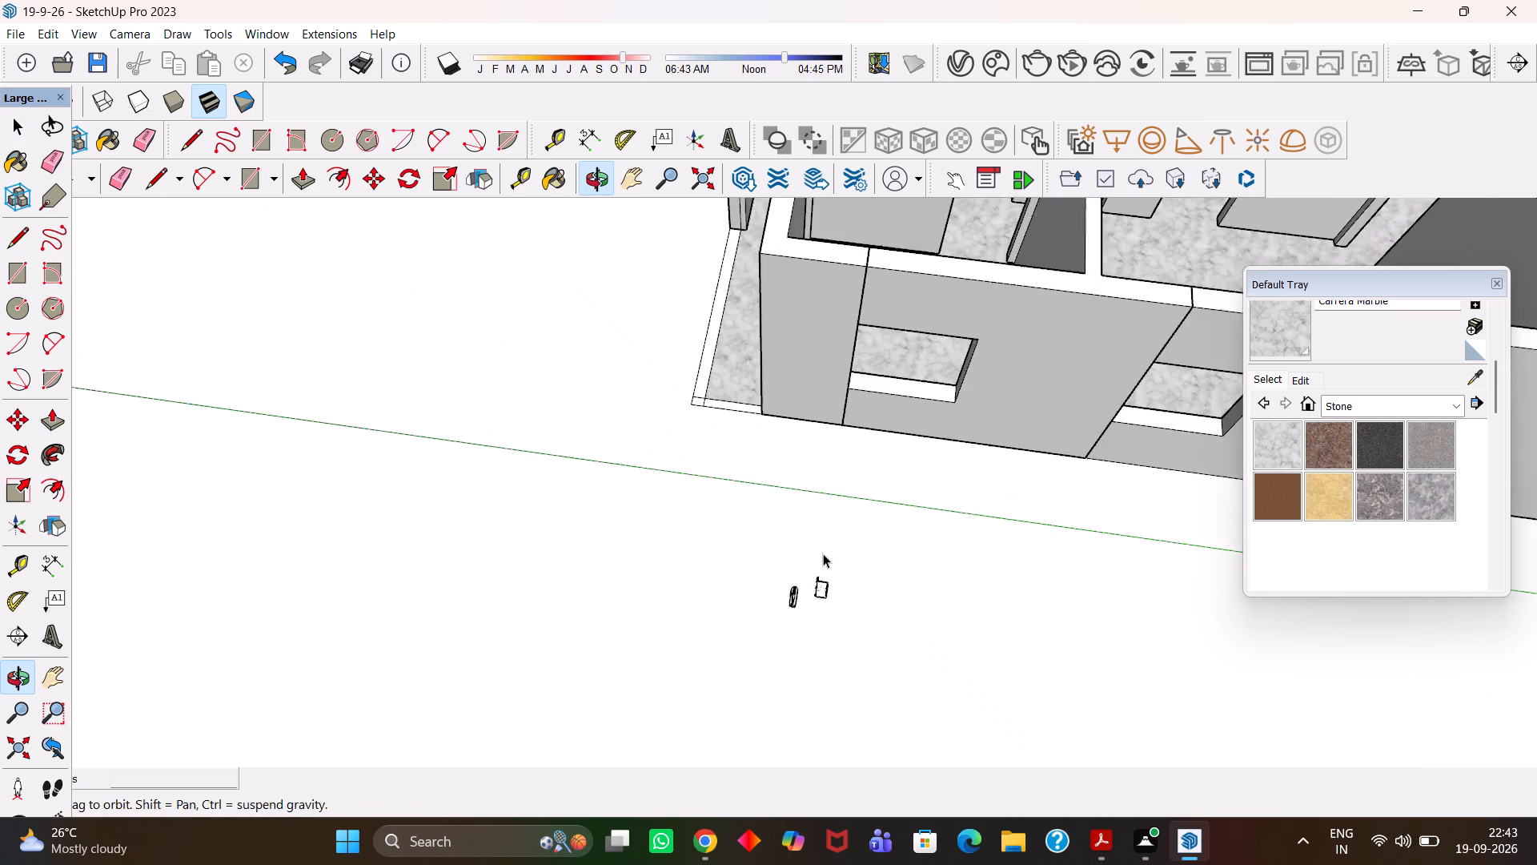
pyautogui.scroll(-1, 823, 553)
pyautogui.moveTo(830, 557); pyautogui.dragTo(846, 557, button='middle')
pyautogui.scroll(-2, 846, 557)
pyautogui.moveTo(831, 551); pyautogui.dragTo(841, 559, button='middle')
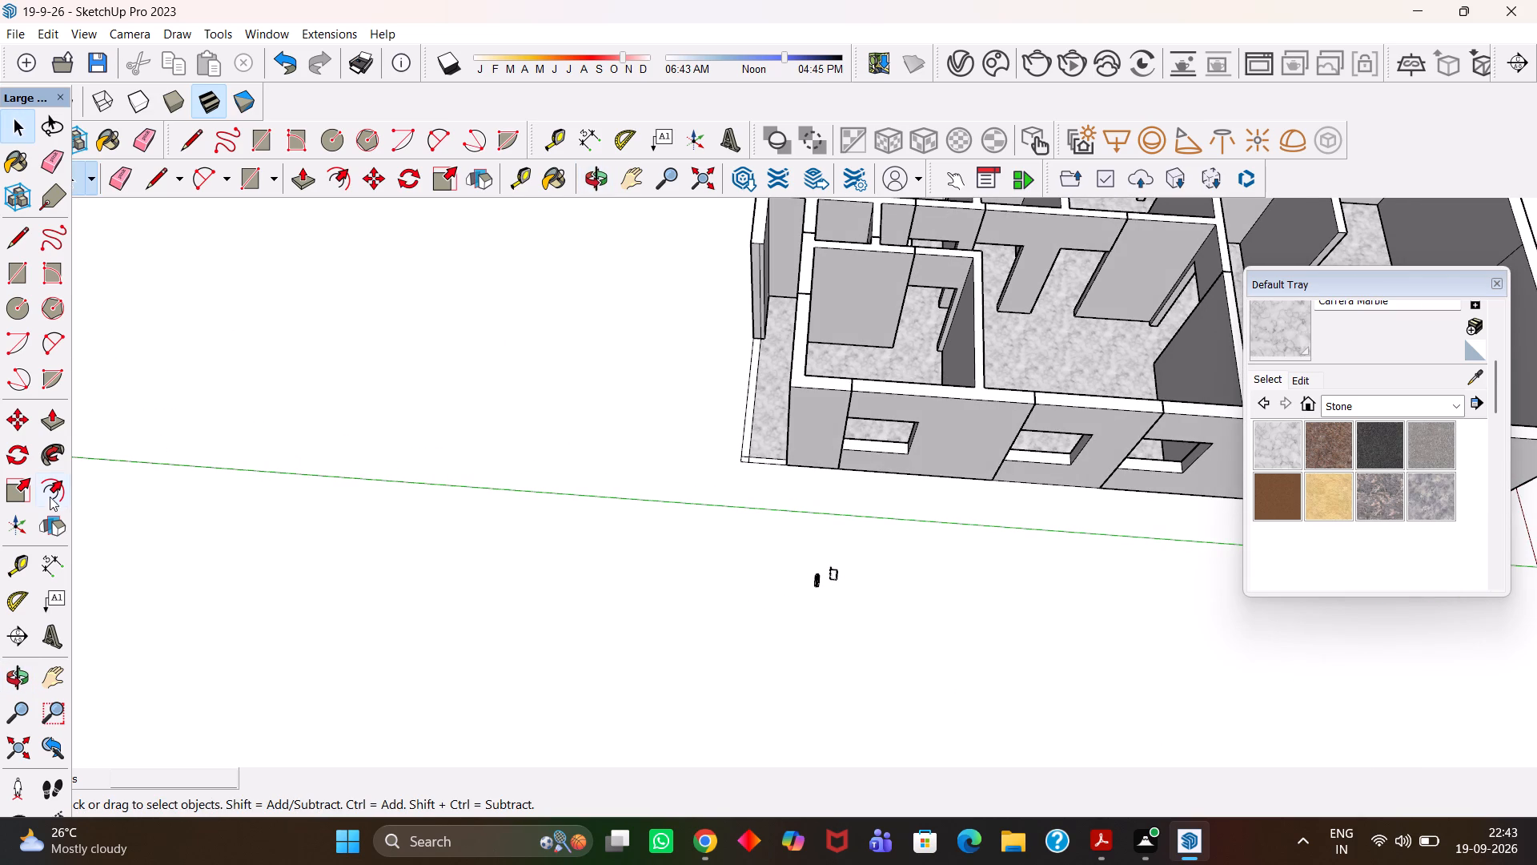
pyautogui.click(50, 674)
pyautogui.moveTo(624, 548); pyautogui.dragTo(429, 601)
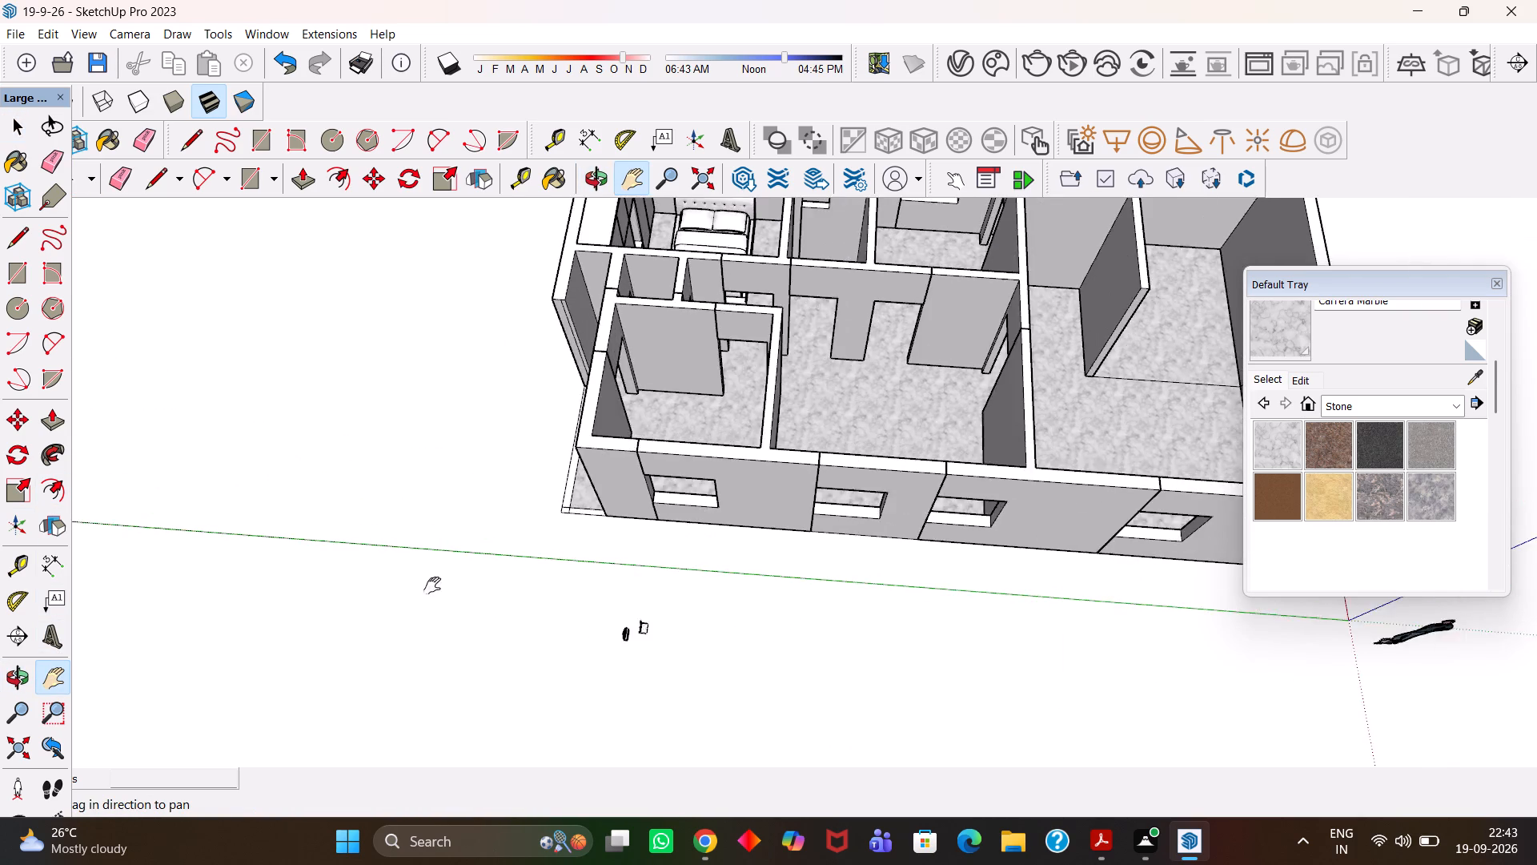
pyautogui.scroll(-4, 432, 585)
pyautogui.moveTo(496, 662); pyautogui.dragTo(500, 697, button='middle')
pyautogui.scroll(5, 715, 526)
pyautogui.moveTo(689, 500); pyautogui.dragTo(694, 540, button='middle')
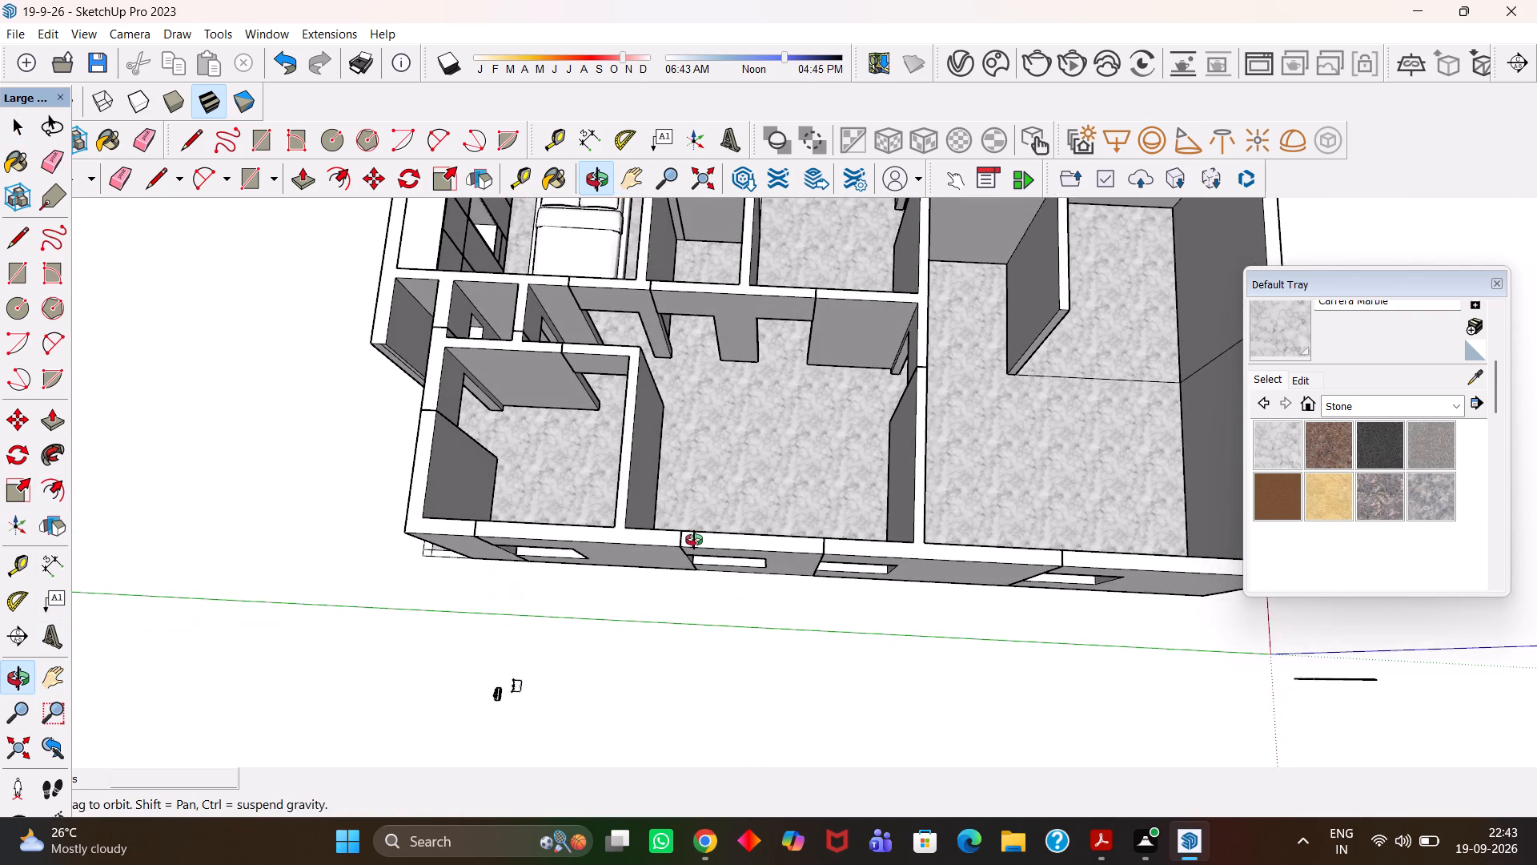
pyautogui.moveTo(694, 540); pyautogui.dragTo(702, 541, button='middle')
pyautogui.scroll(1, 694, 540)
pyautogui.moveTo(834, 484); pyautogui.dragTo(744, 593)
pyautogui.scroll(-4, 710, 561)
pyautogui.scroll(1, 723, 582)
pyautogui.moveTo(724, 572); pyautogui.dragTo(729, 436, button='middle')
pyautogui.scroll(1, 729, 436)
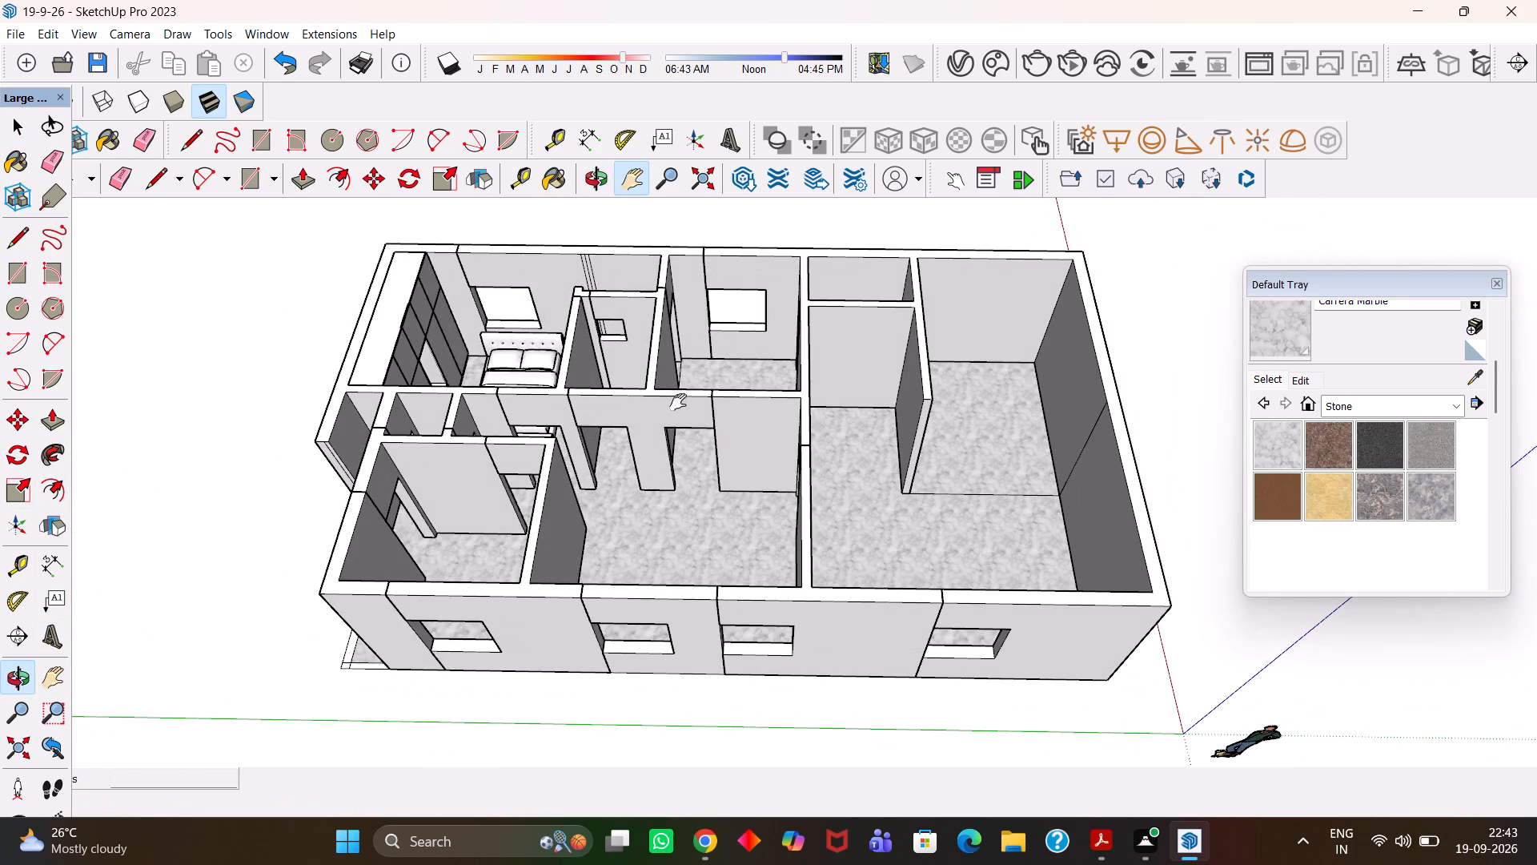
pyautogui.moveTo(667, 400); pyautogui.dragTo(735, 400)
# Search the Chaos Cosmos online library for doors, replacing the previous bed search.
pyautogui.click(994, 71)
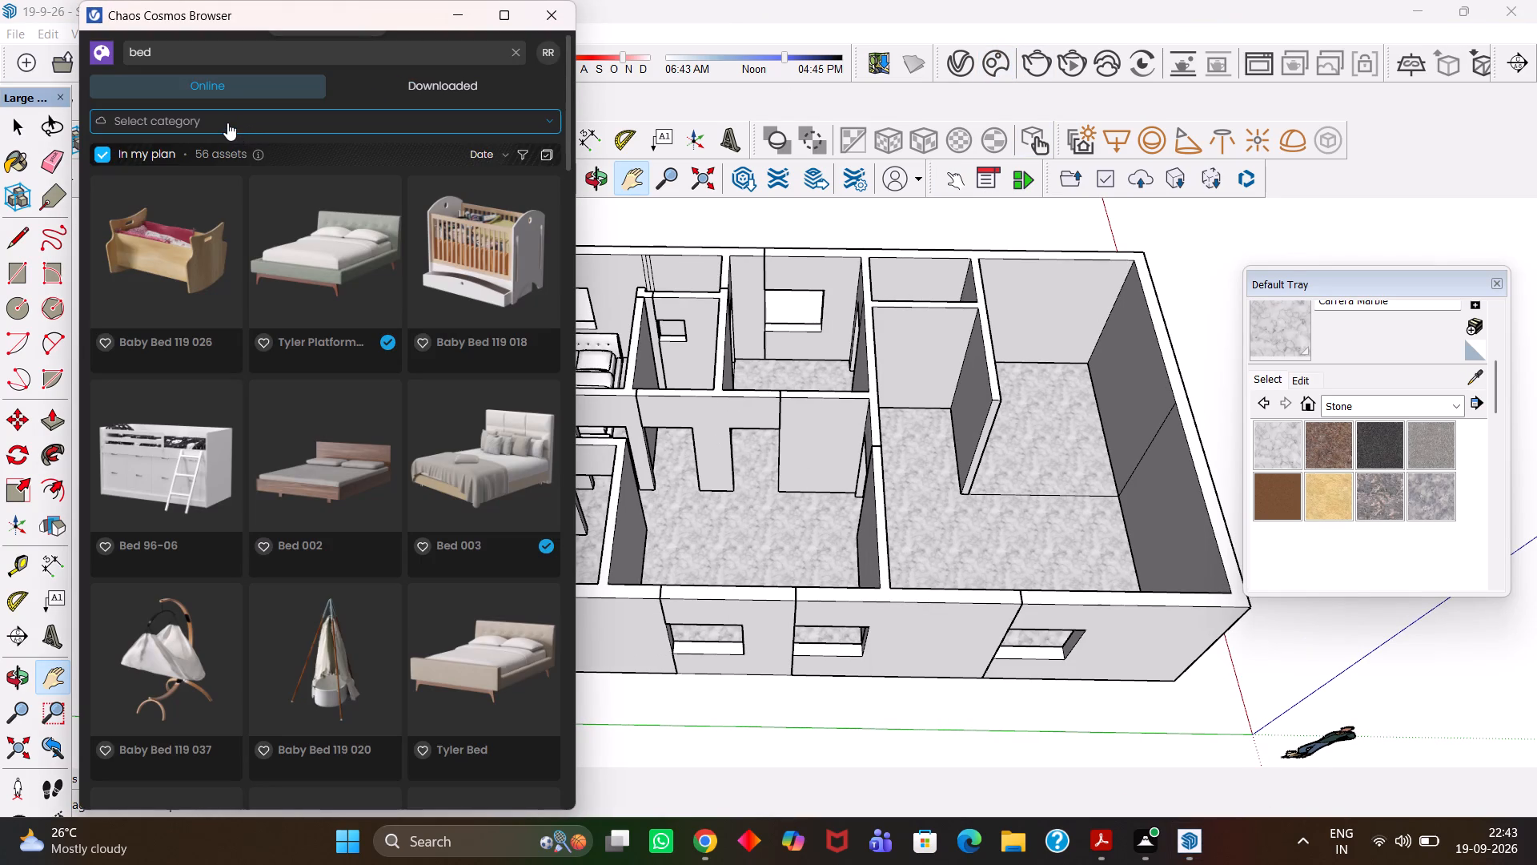
pyautogui.click(227, 123)
pyautogui.write('doors')
pyautogui.press('Return')
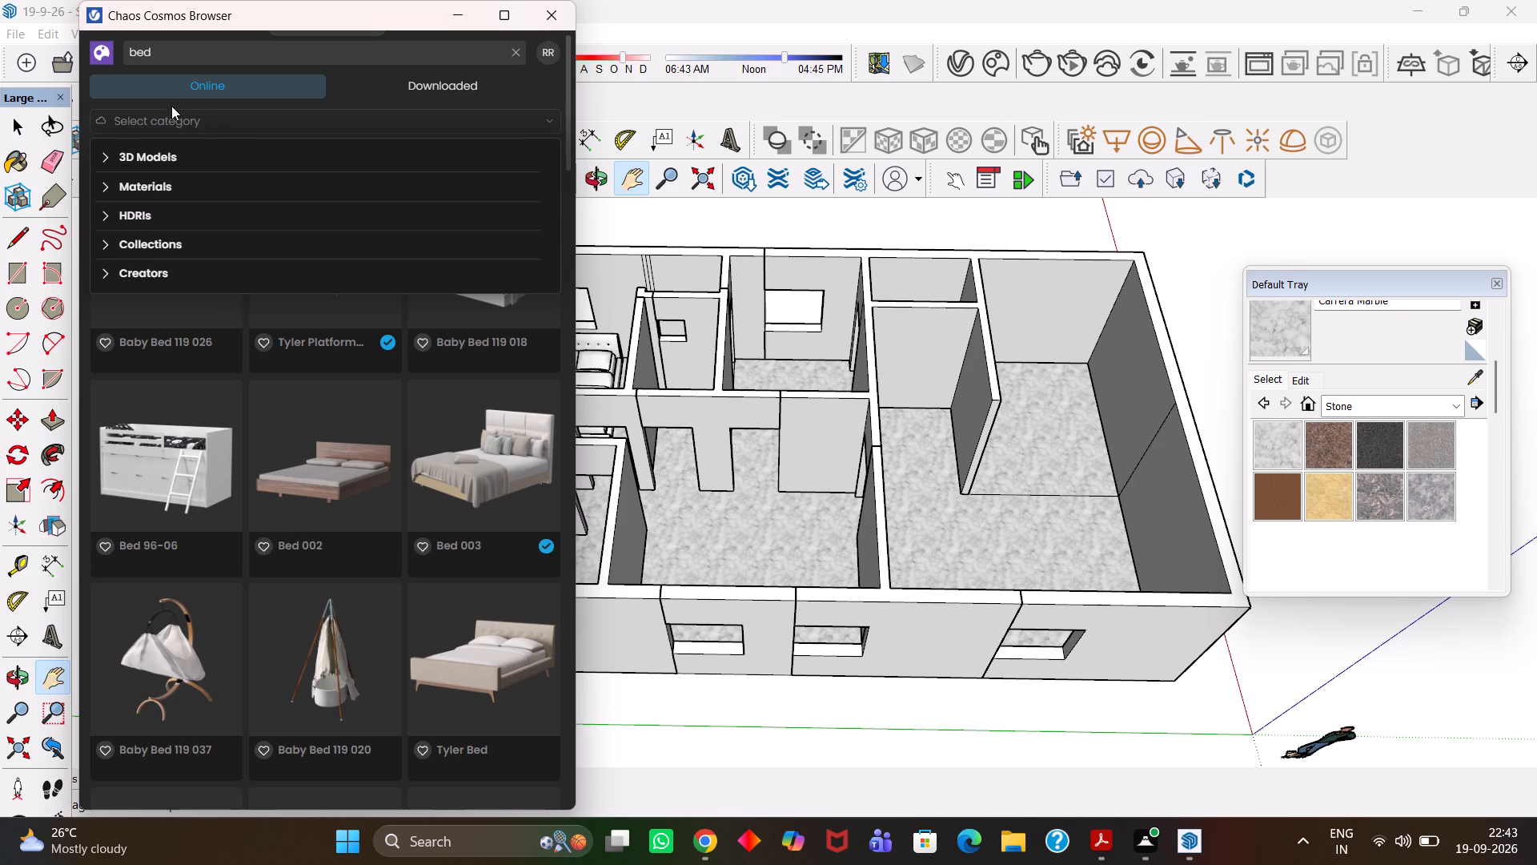
pyautogui.click(159, 48)
pyautogui.press('BackSpace')
pyautogui.press('BackSpace')
pyautogui.press('BackSpace')
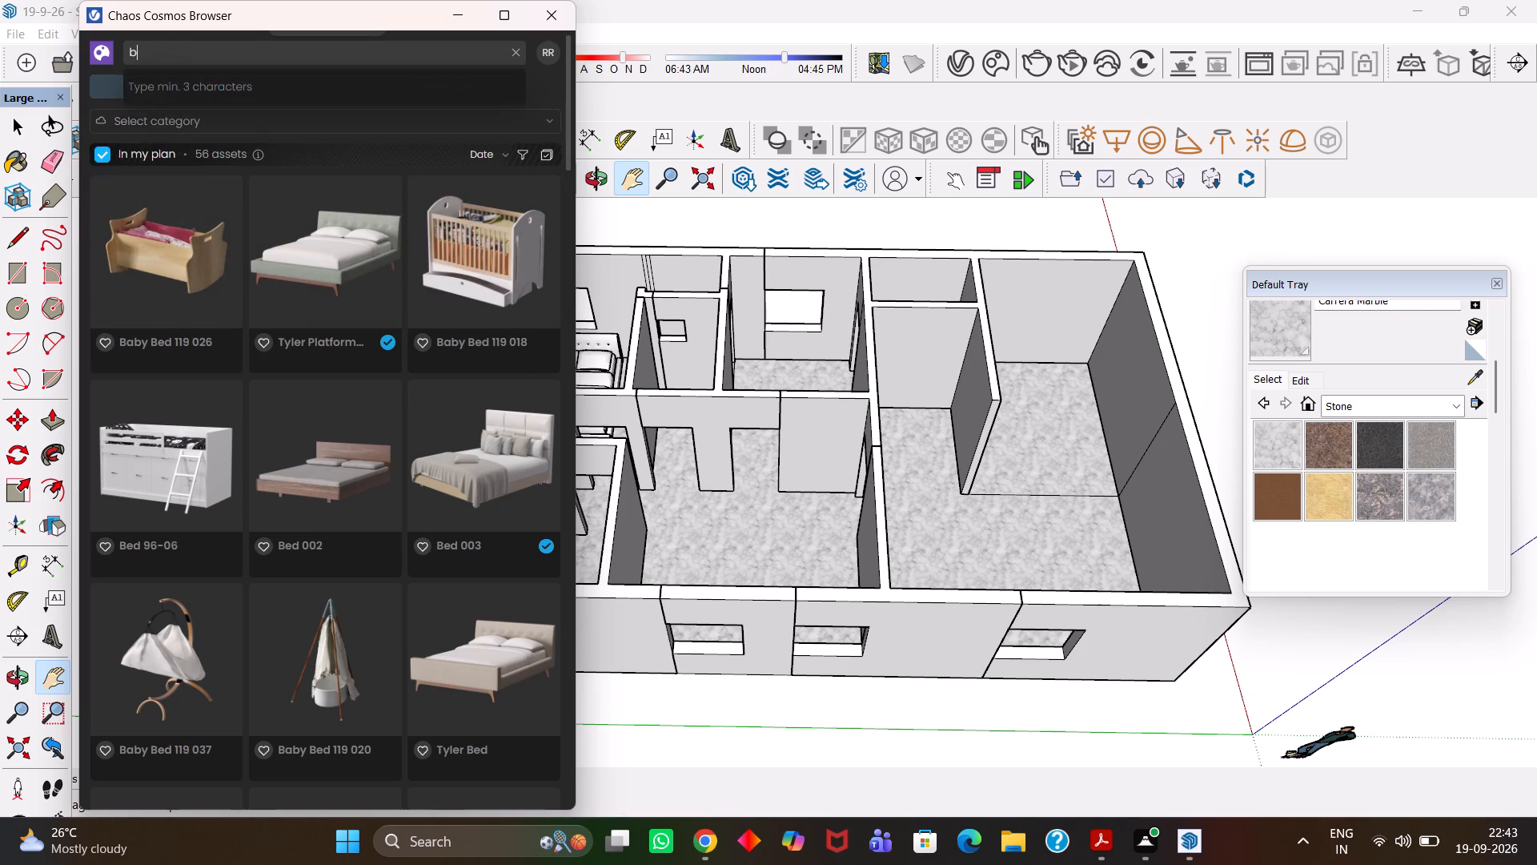
pyautogui.press('BackSpace')
pyautogui.press('BackSpace')
pyautogui.write('doors')
pyautogui.press('Return')
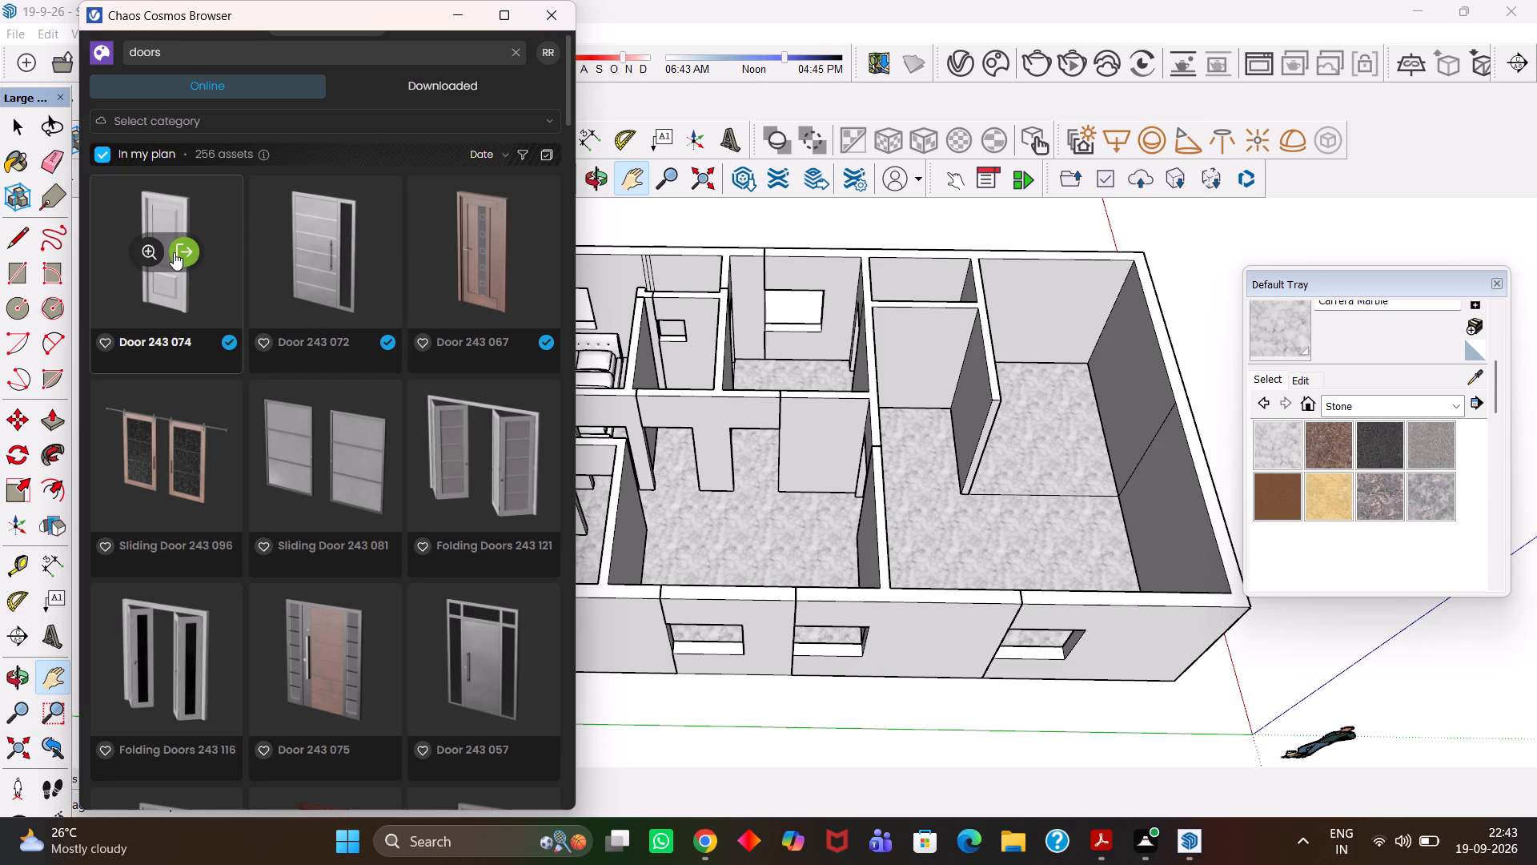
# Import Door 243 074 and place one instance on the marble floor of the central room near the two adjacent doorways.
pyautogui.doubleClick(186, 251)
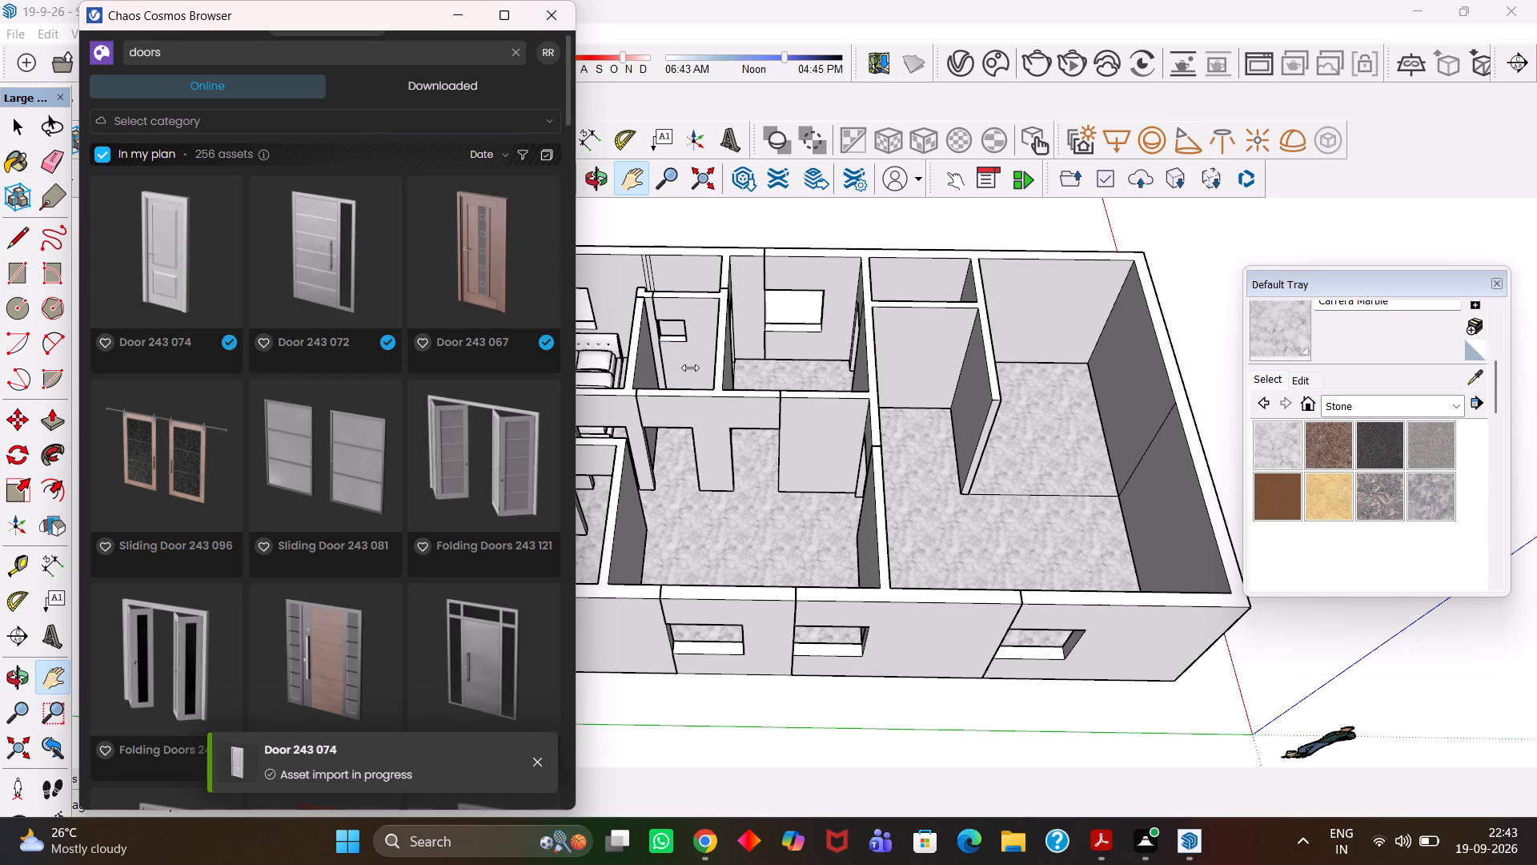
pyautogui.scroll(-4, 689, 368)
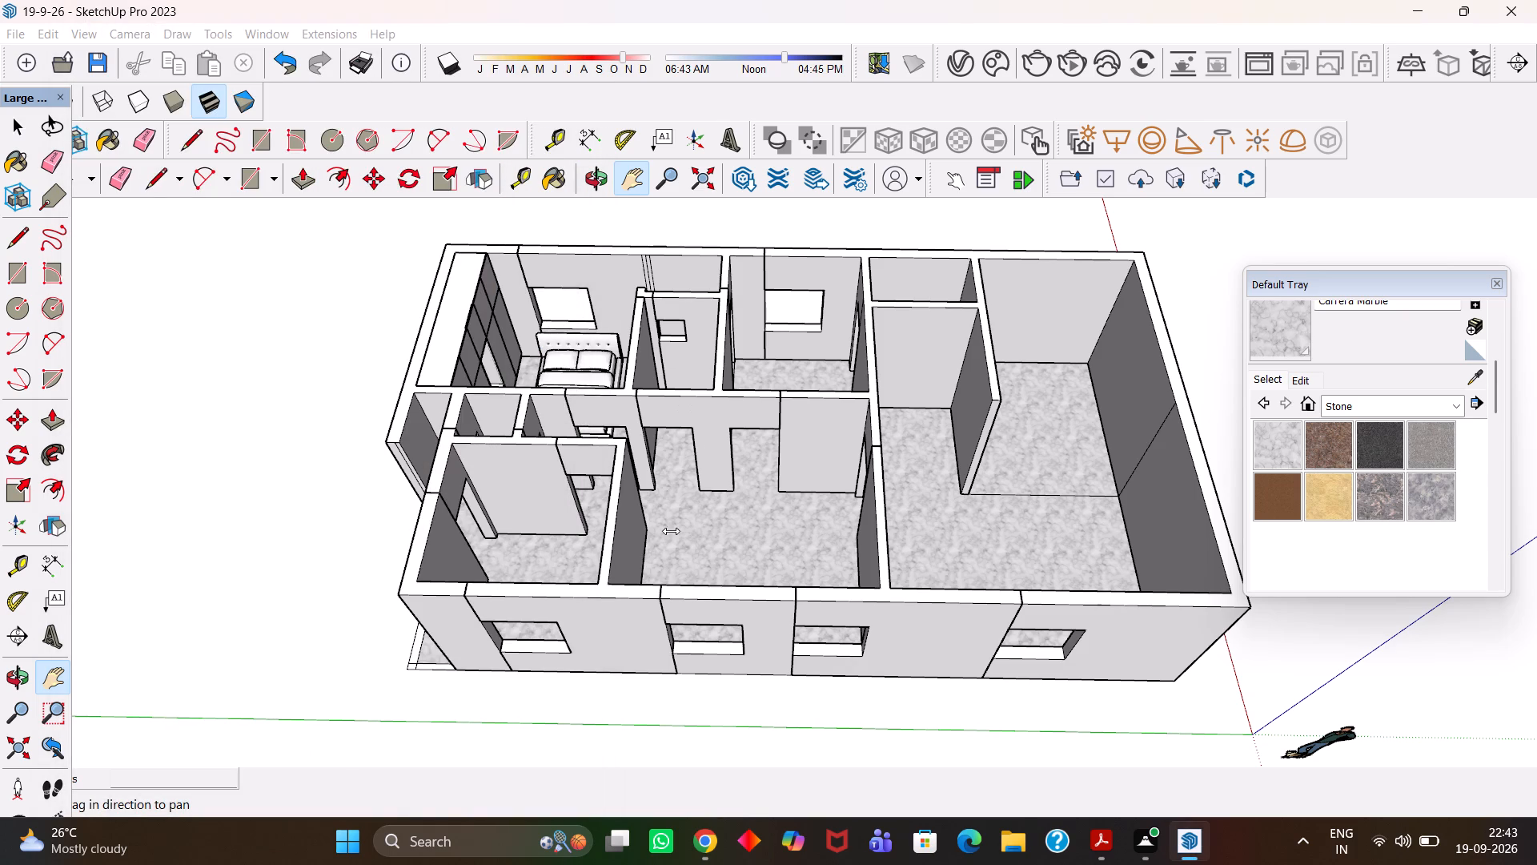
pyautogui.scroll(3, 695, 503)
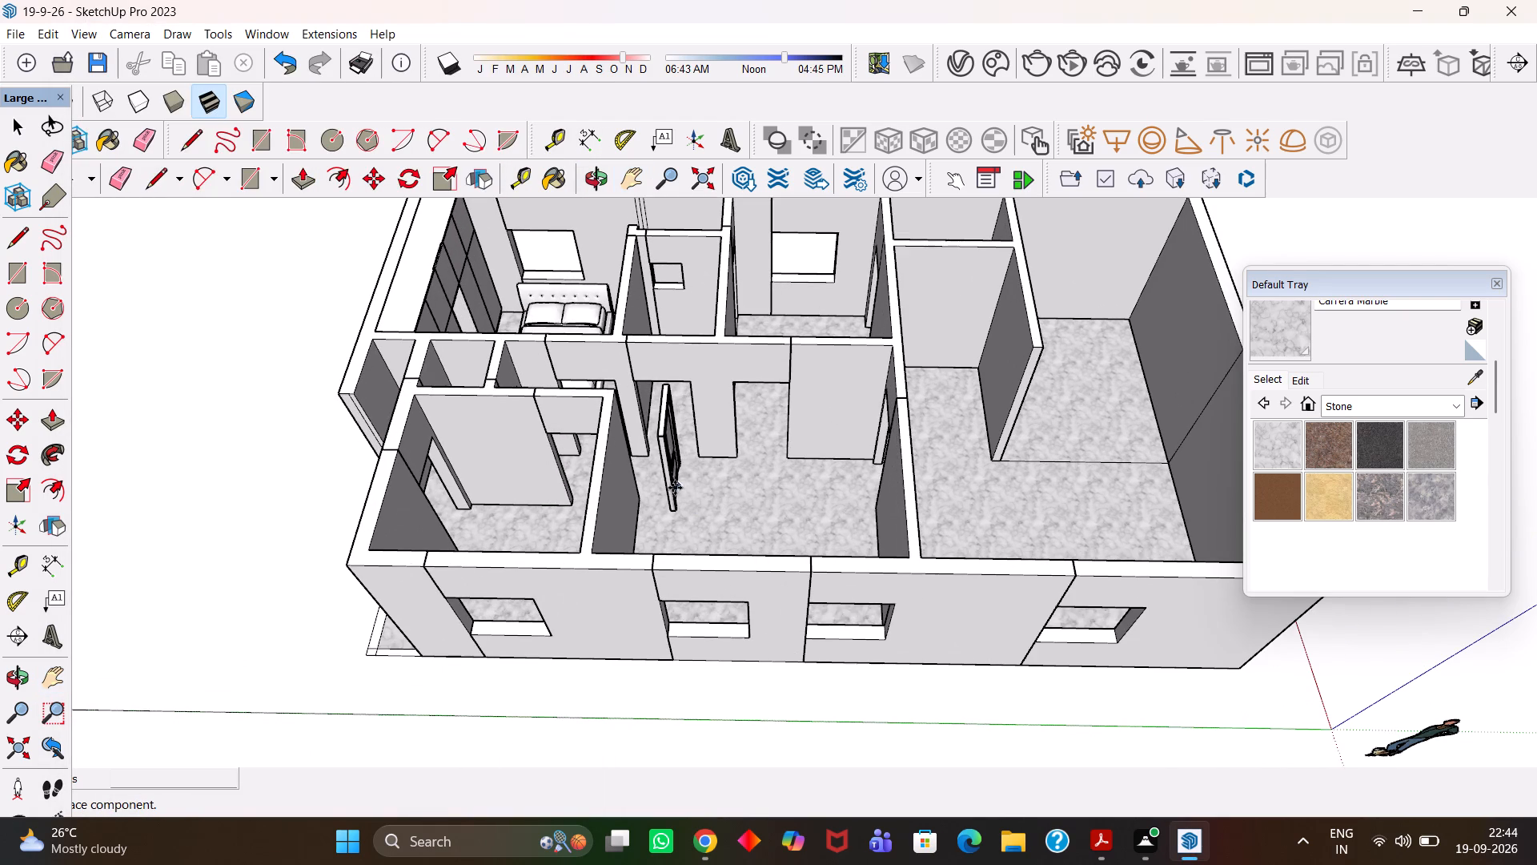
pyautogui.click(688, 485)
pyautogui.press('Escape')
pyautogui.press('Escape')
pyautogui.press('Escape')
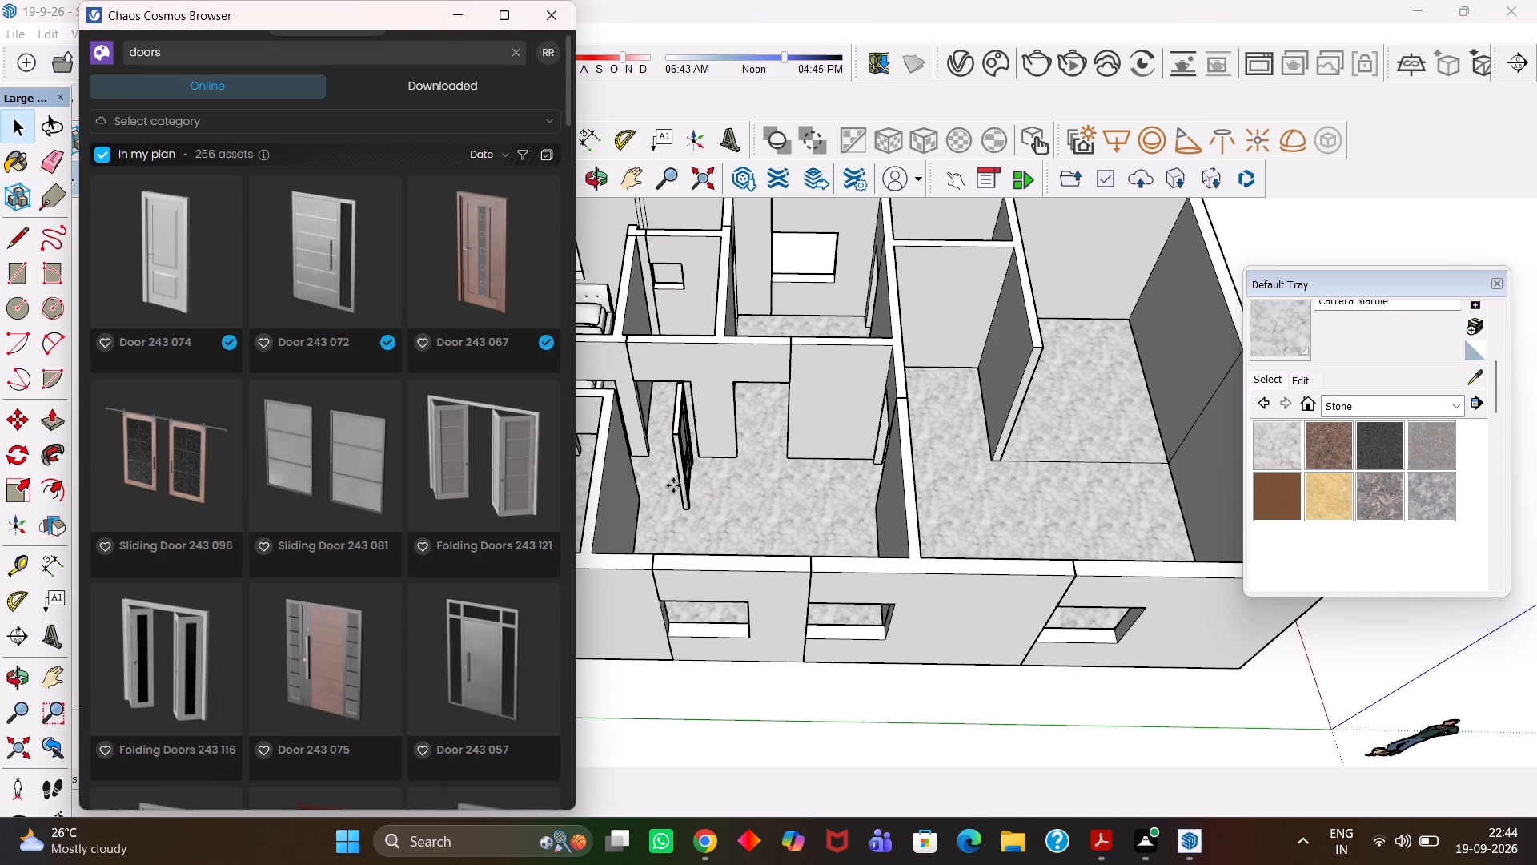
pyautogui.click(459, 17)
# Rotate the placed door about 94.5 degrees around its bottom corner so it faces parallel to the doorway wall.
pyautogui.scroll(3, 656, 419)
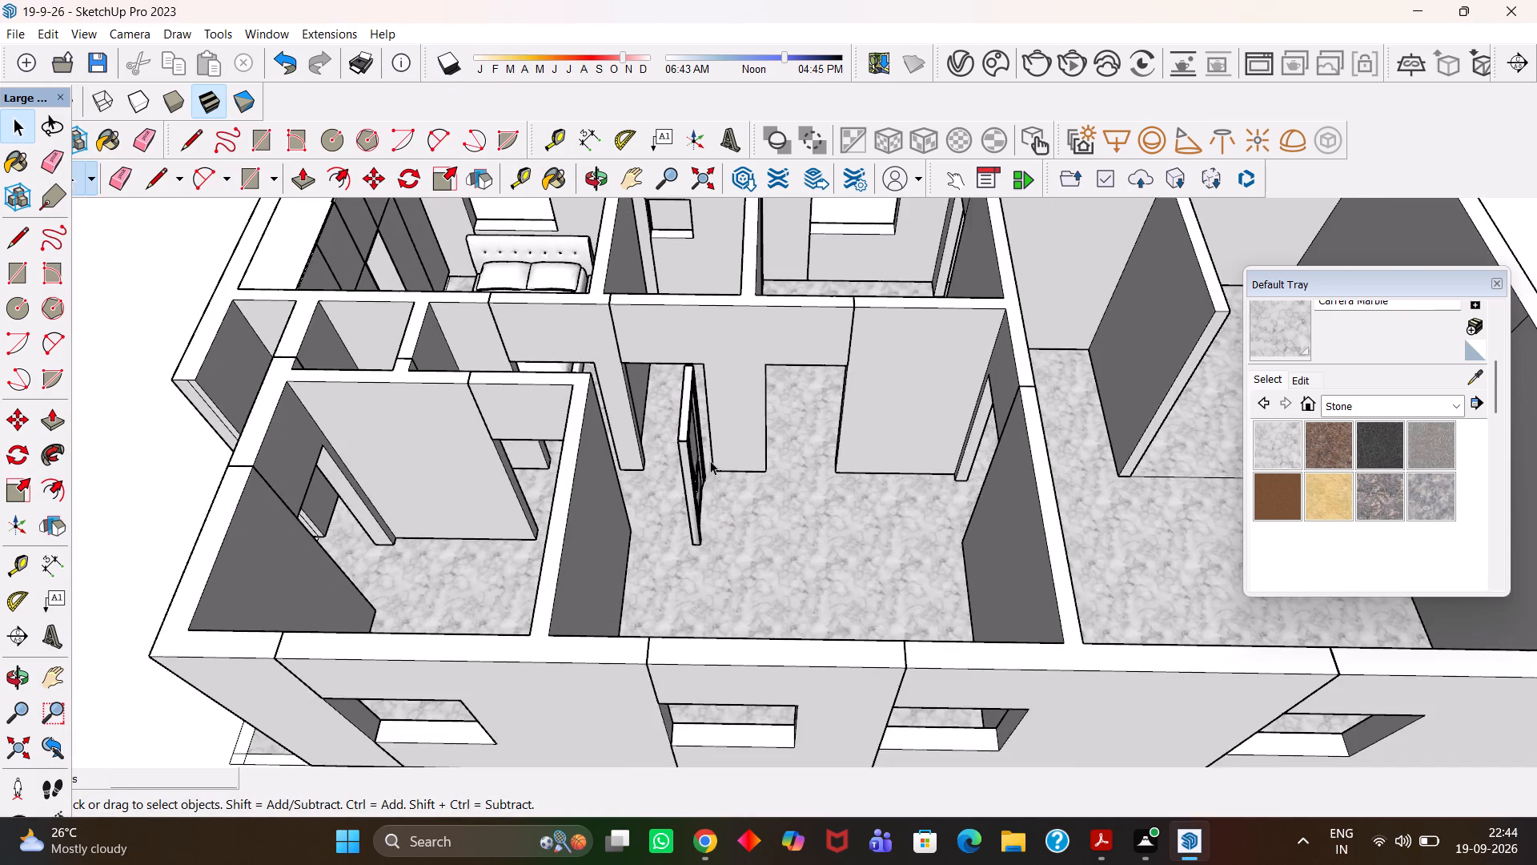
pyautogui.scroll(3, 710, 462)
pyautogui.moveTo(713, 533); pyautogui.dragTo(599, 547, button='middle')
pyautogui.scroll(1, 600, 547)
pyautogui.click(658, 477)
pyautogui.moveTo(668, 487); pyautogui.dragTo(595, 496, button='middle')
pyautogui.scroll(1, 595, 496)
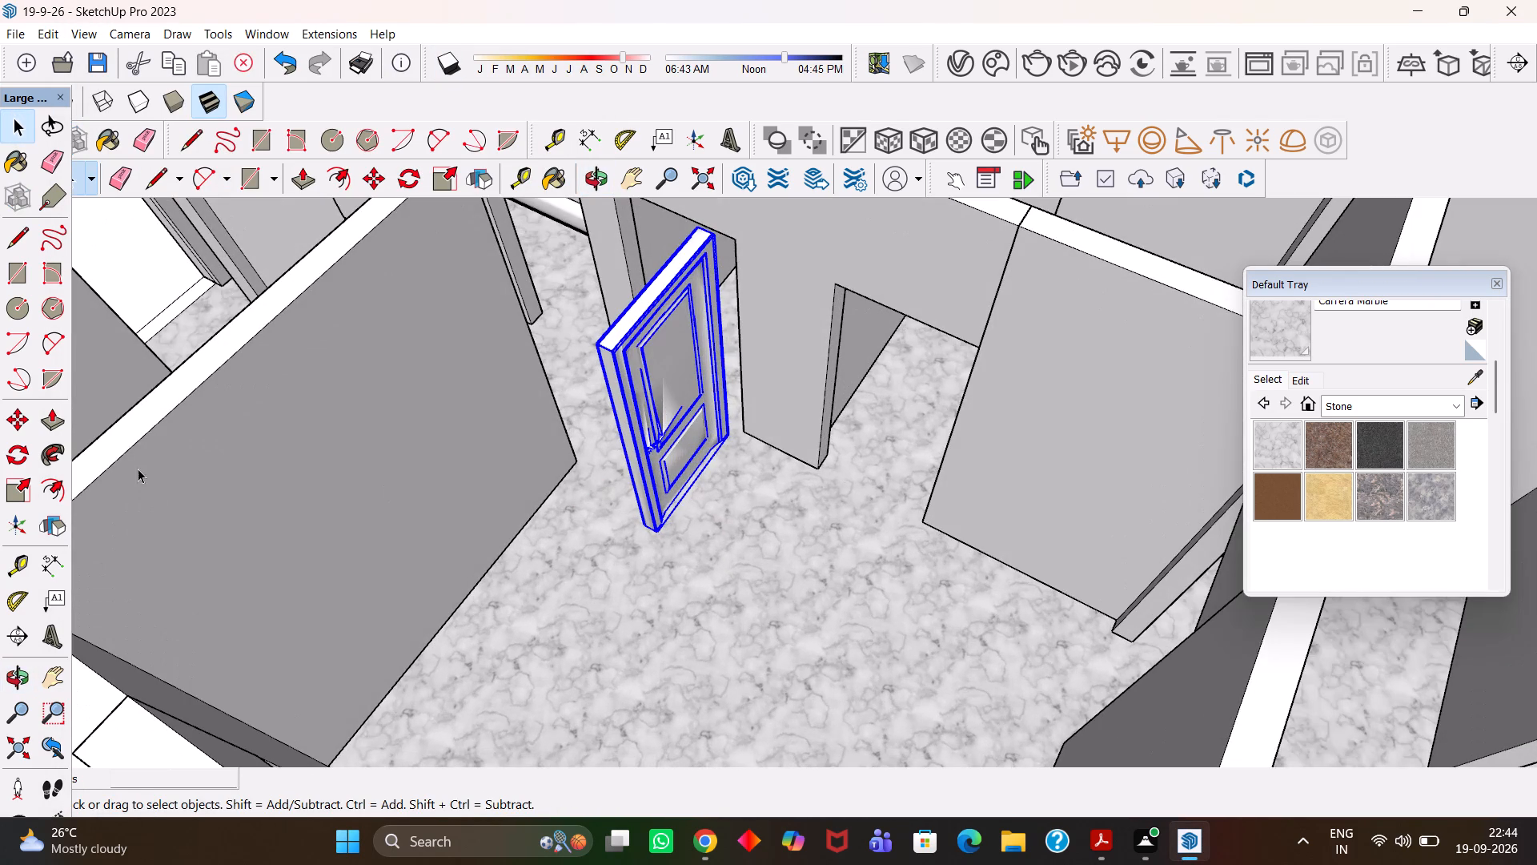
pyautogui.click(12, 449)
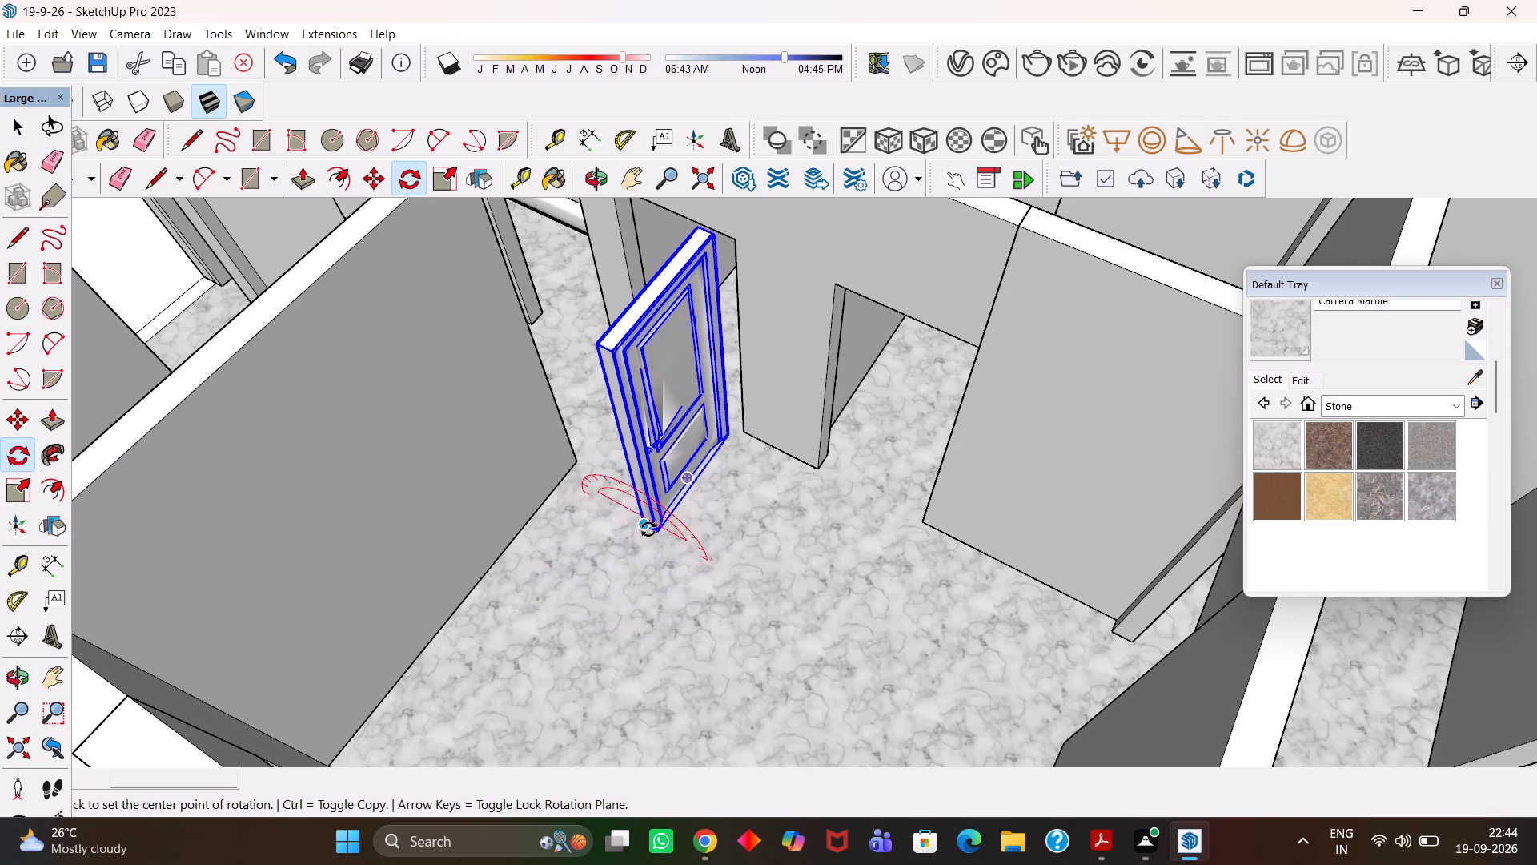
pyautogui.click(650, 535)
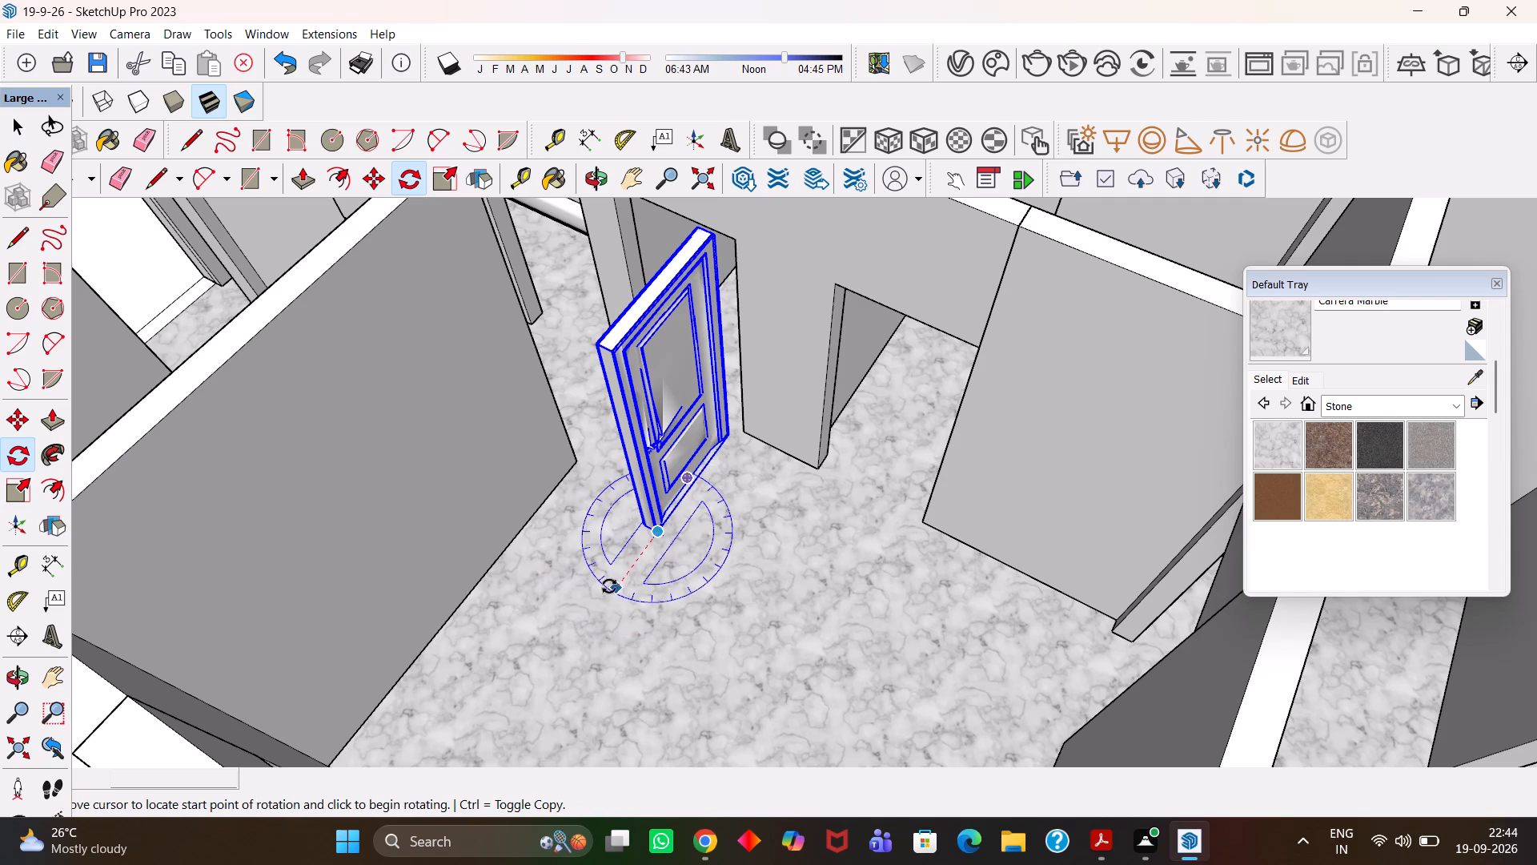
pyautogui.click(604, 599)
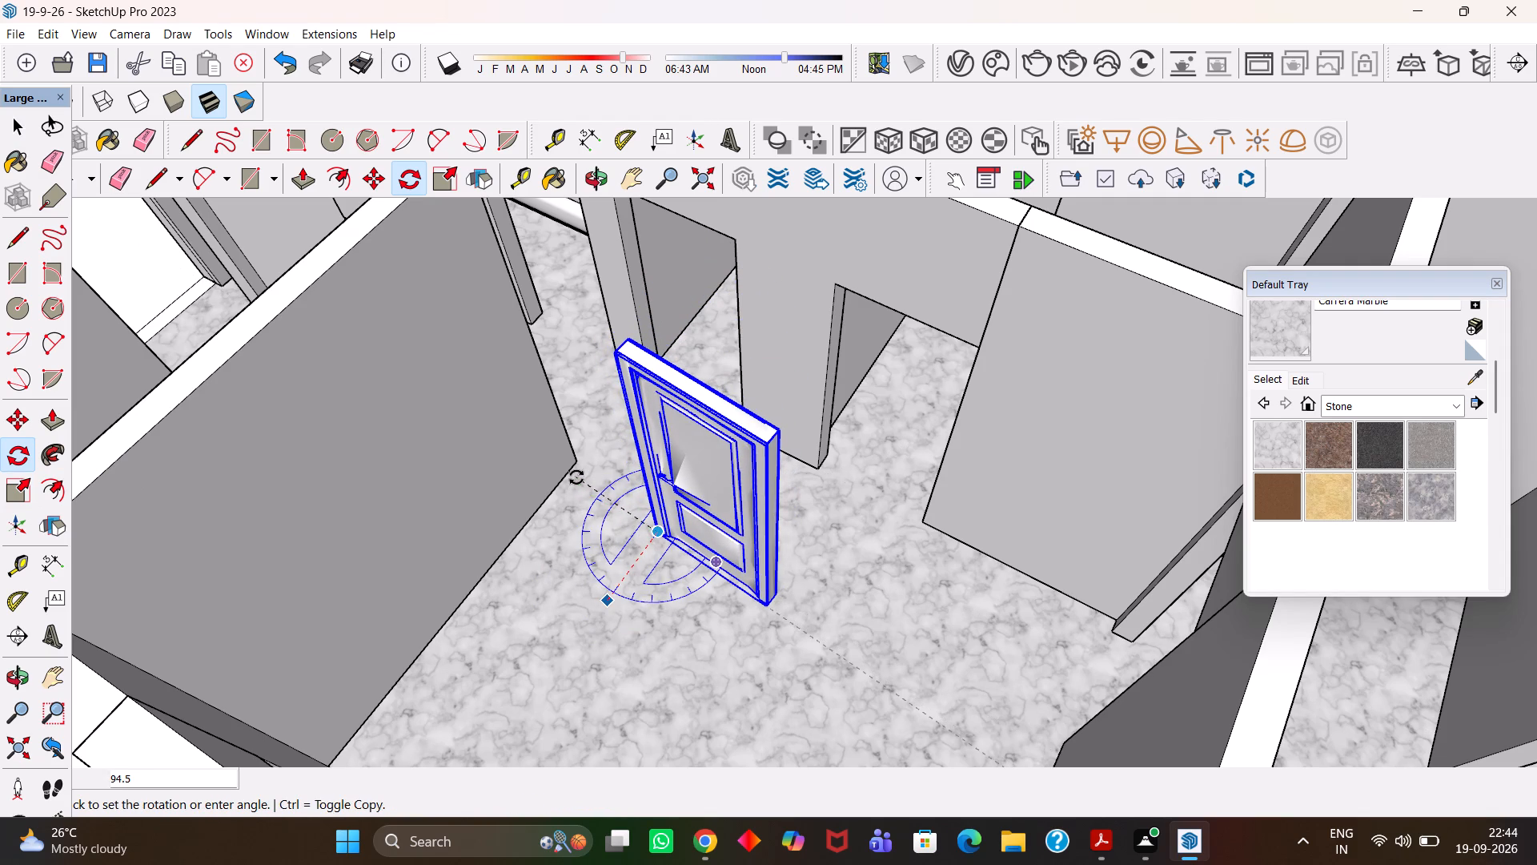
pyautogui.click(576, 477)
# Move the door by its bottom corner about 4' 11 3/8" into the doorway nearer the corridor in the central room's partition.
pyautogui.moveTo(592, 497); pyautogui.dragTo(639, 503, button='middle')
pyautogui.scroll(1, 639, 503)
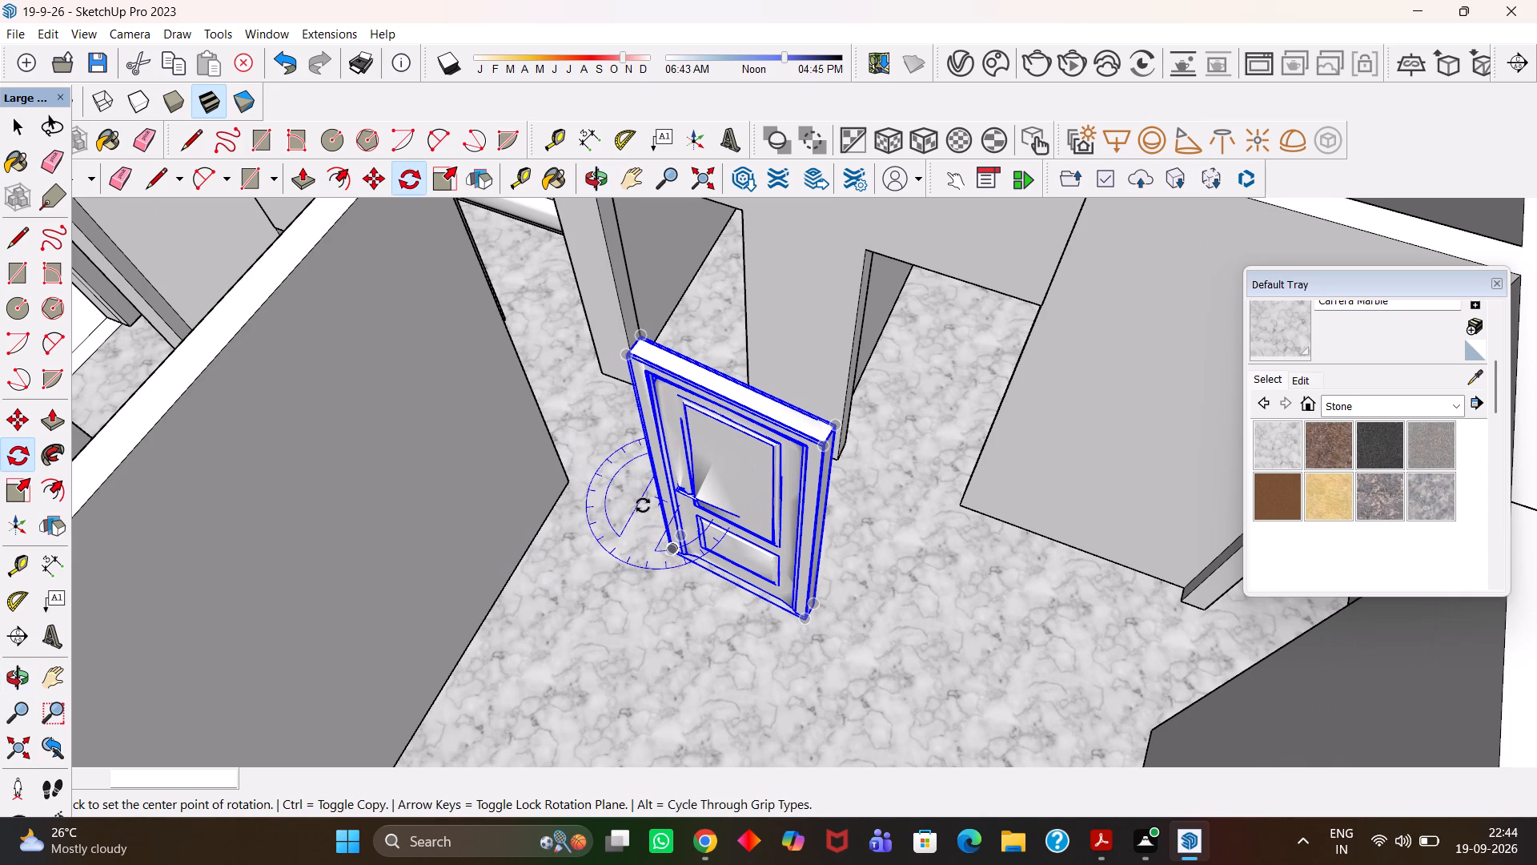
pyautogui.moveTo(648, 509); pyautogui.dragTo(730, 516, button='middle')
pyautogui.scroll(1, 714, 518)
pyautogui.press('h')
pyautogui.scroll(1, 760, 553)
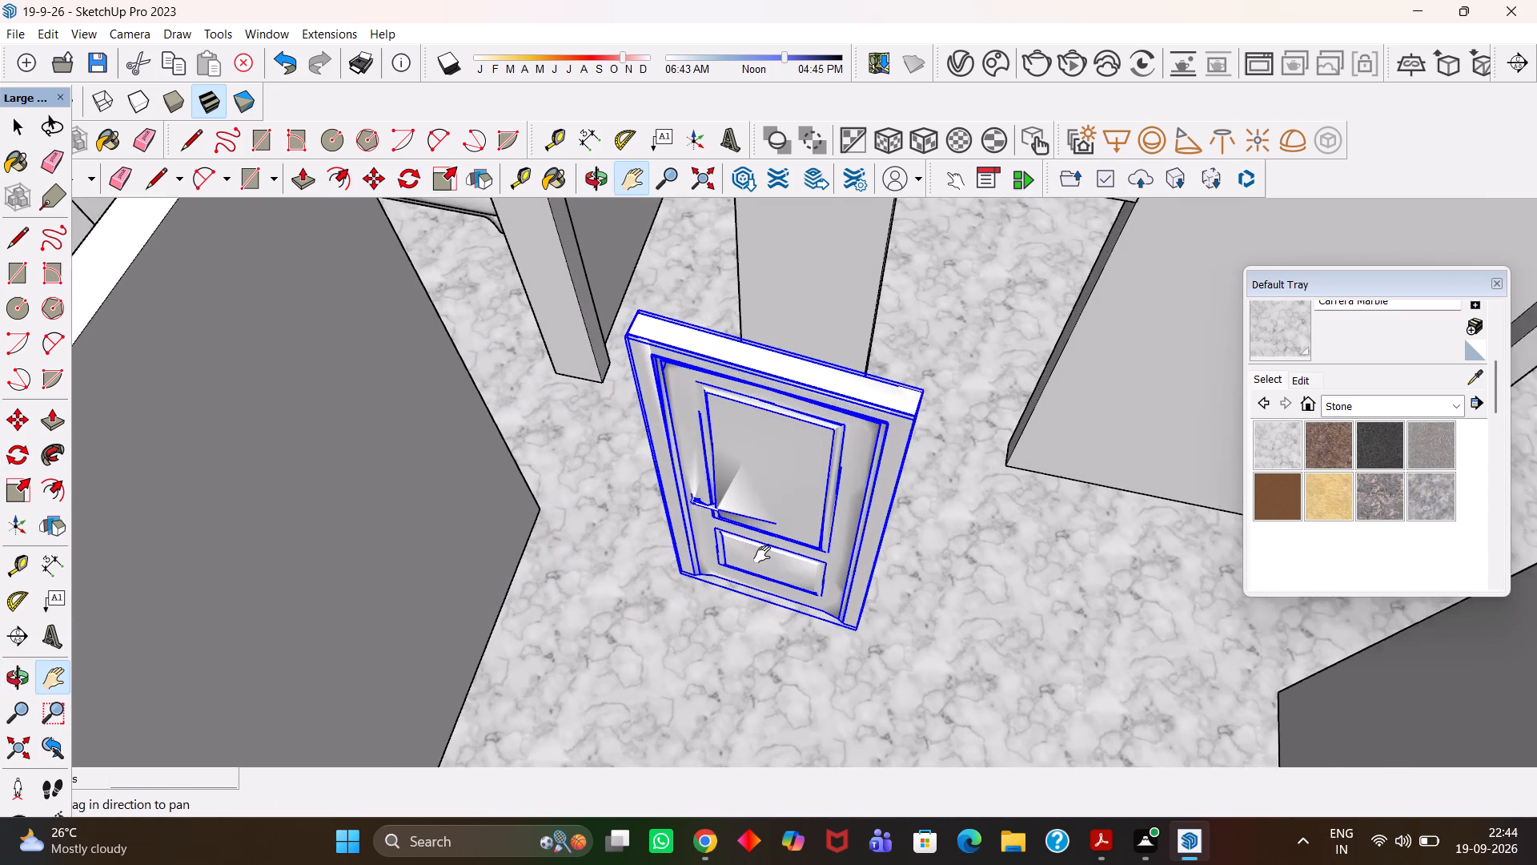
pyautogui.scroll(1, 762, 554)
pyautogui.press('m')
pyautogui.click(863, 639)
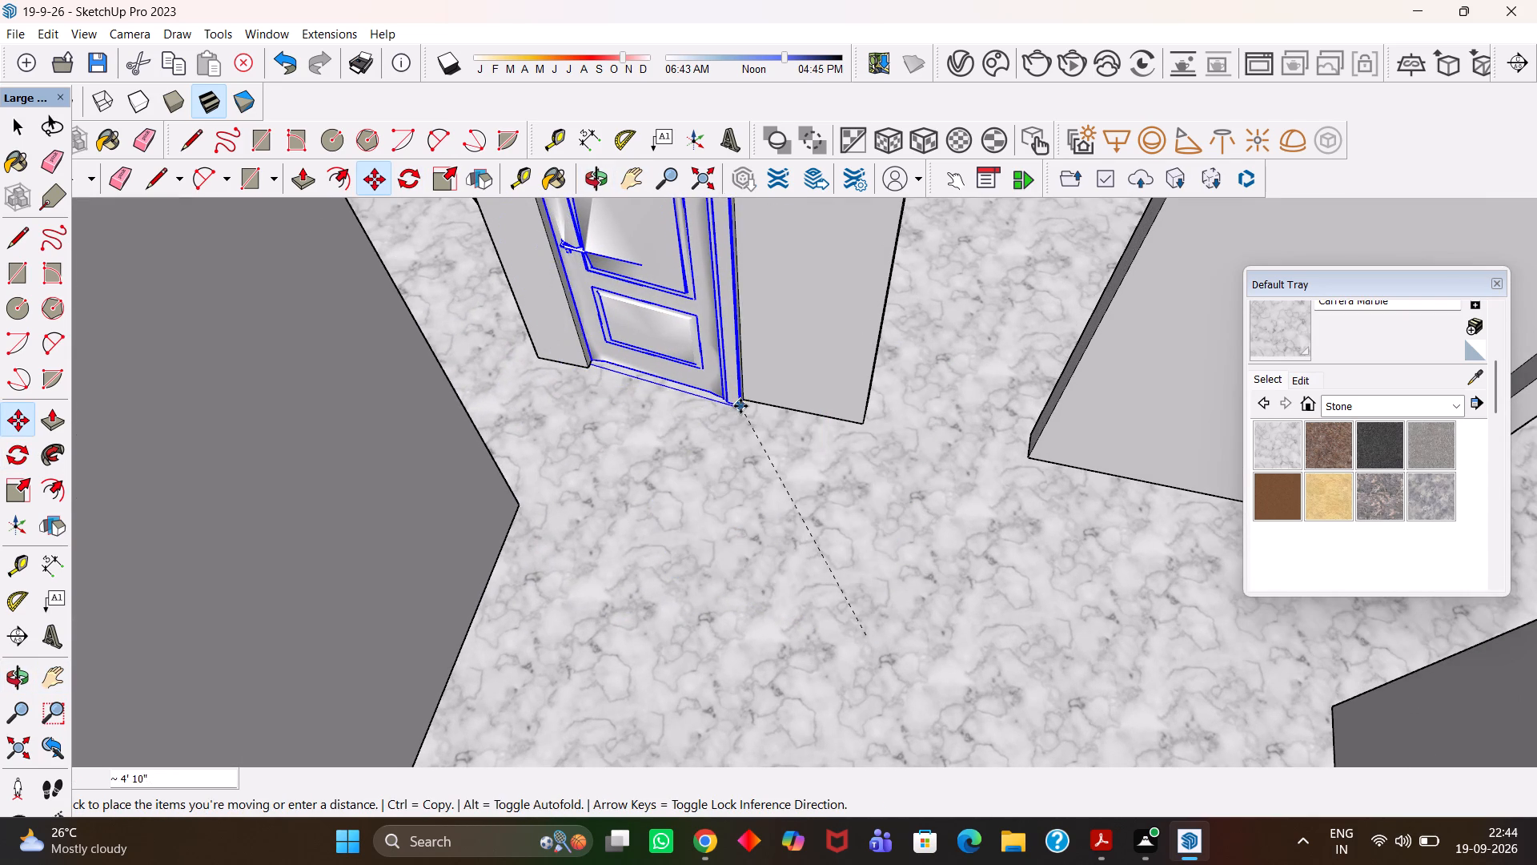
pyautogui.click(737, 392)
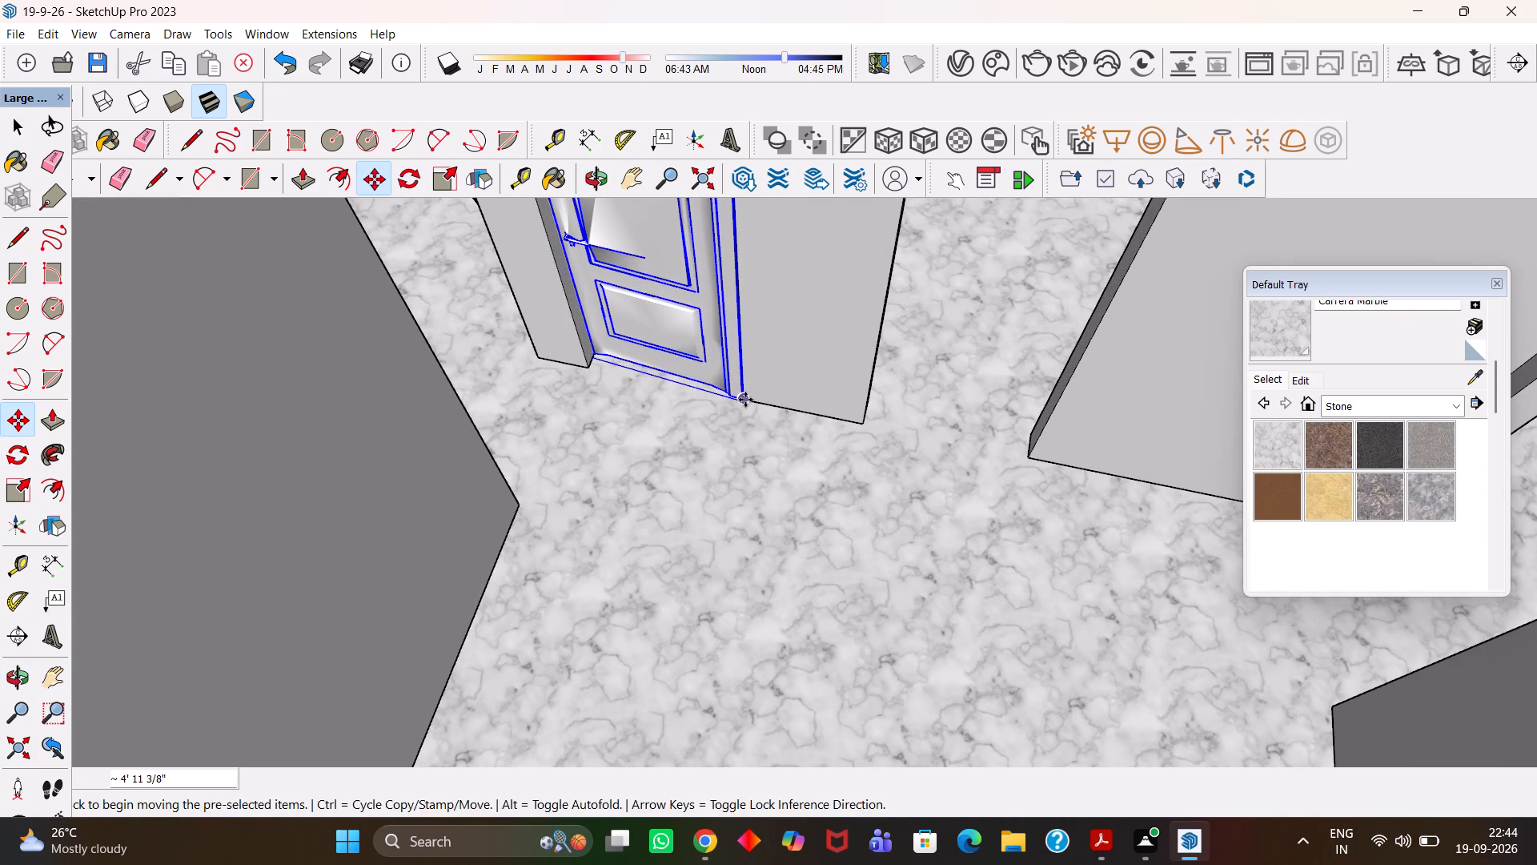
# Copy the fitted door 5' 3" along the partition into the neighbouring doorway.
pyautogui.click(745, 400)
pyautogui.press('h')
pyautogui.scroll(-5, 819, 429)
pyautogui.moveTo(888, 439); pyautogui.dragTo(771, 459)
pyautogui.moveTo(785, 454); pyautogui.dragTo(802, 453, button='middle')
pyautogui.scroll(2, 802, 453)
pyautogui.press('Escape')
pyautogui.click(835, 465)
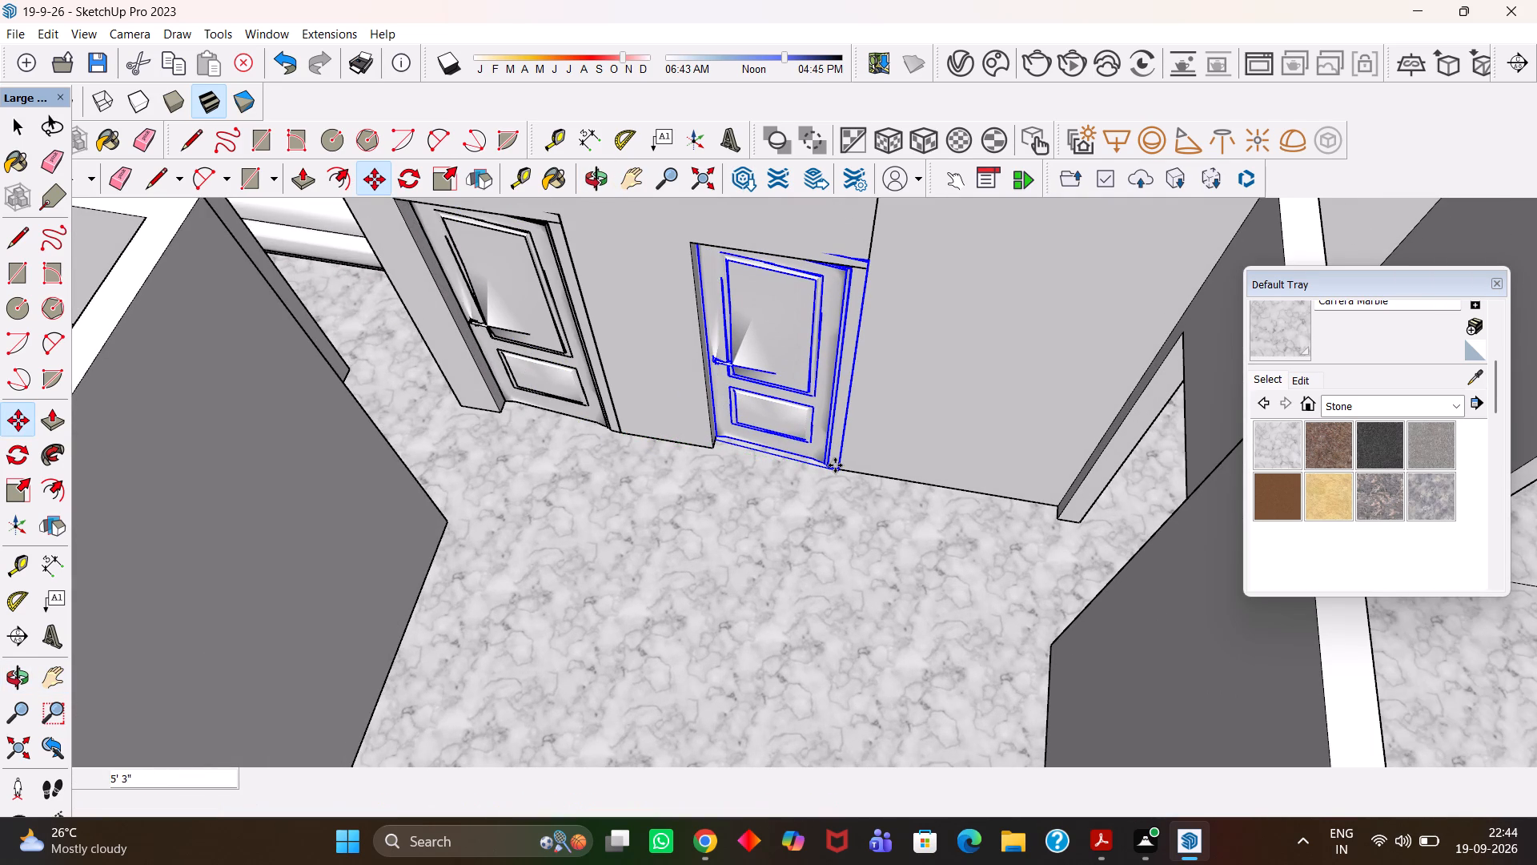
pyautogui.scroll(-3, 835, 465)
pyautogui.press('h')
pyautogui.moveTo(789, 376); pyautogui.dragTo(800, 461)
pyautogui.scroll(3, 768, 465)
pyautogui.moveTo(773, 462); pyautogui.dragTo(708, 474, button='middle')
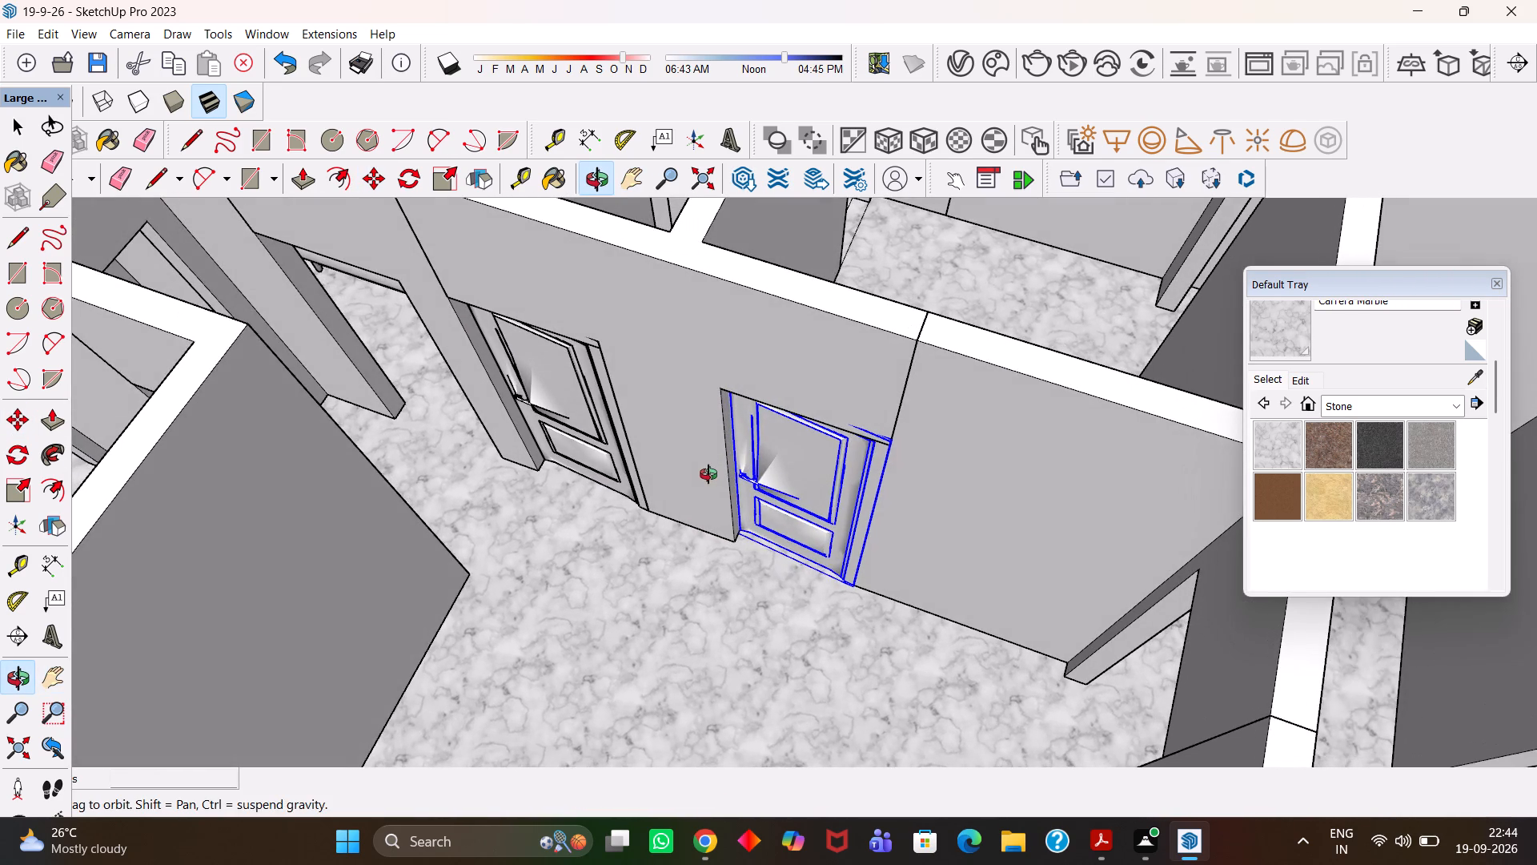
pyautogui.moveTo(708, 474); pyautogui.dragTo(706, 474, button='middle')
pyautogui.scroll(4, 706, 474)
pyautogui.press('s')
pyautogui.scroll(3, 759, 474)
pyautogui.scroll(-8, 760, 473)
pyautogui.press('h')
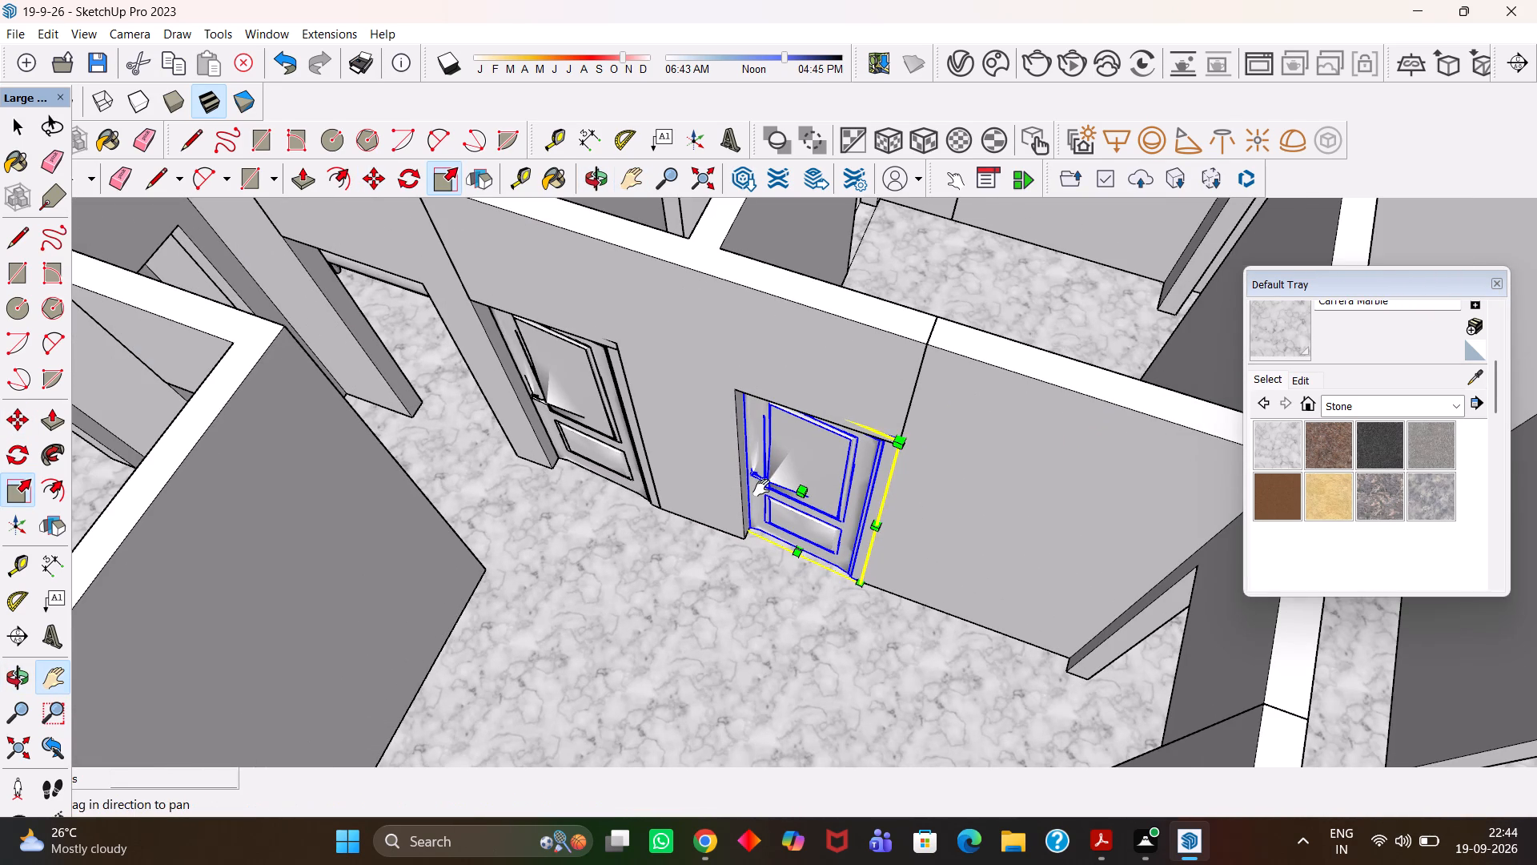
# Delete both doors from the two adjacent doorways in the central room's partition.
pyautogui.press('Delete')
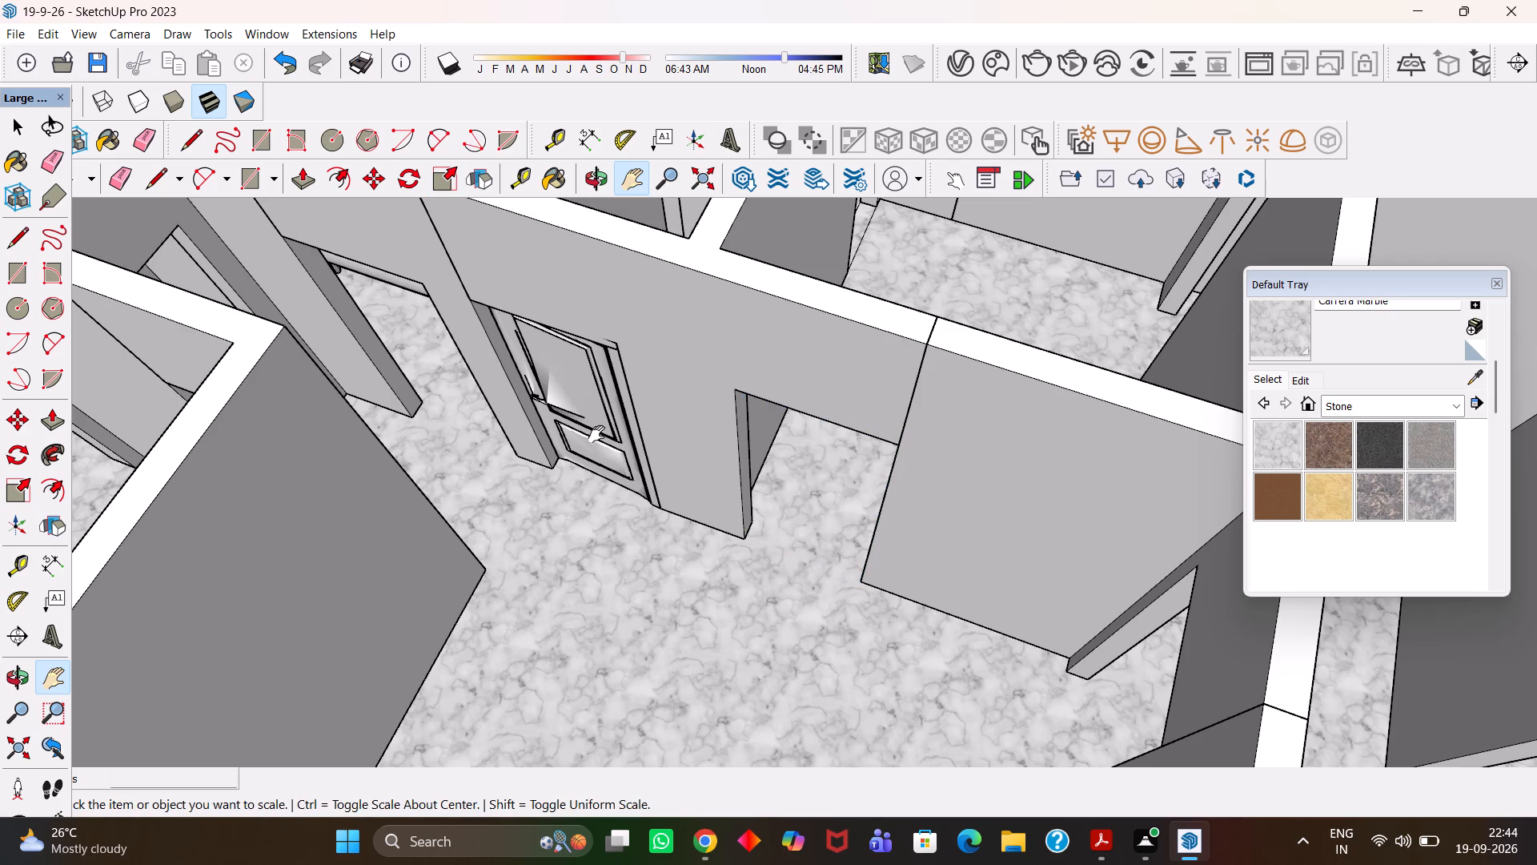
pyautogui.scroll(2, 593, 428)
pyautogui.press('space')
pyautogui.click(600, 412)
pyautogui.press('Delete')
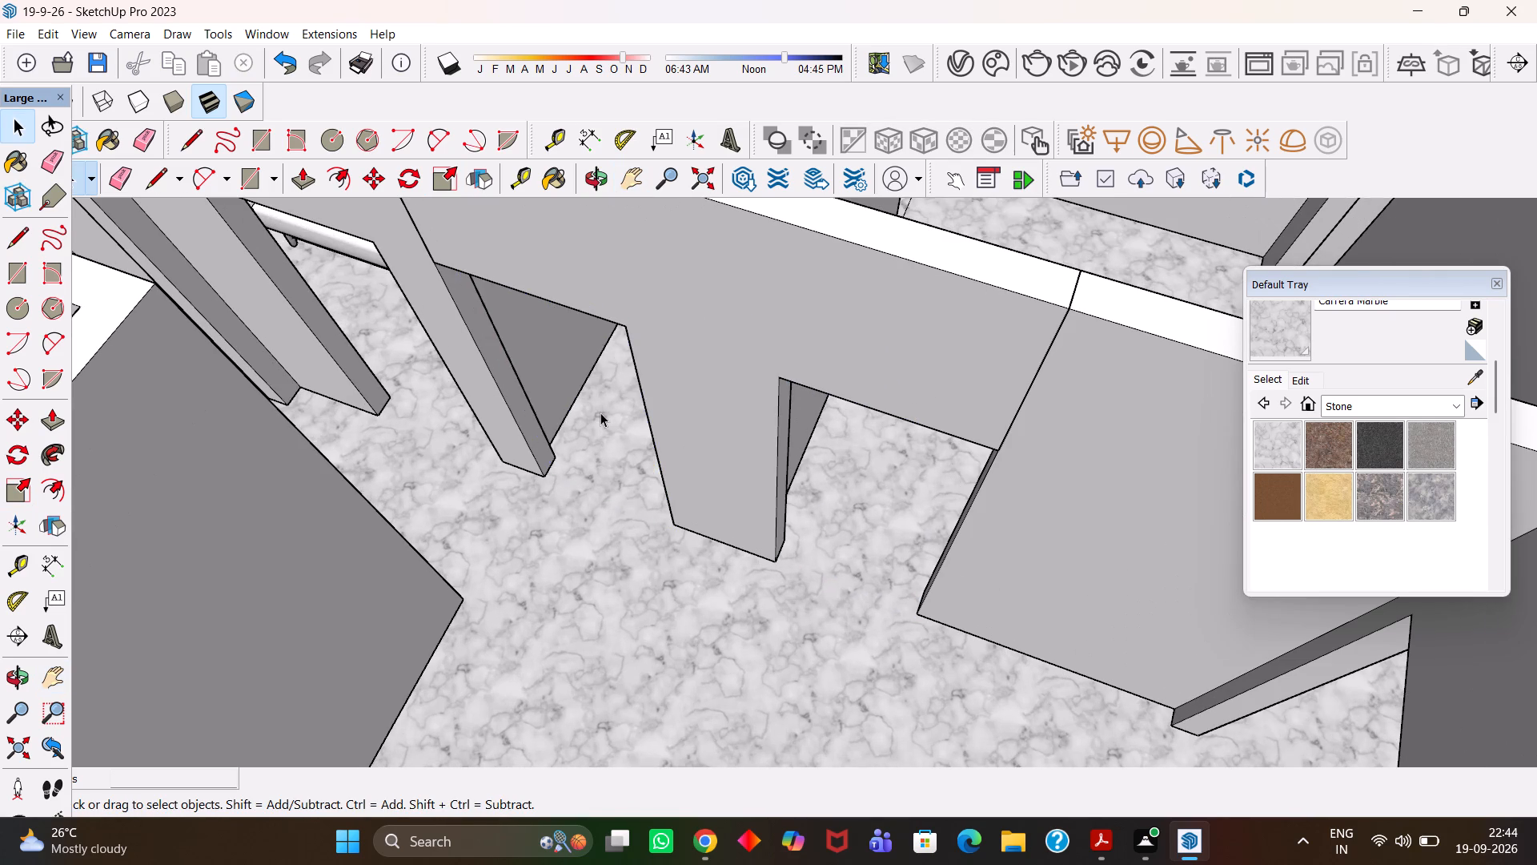
# Examine the empty door openings and partitions around the central room, bedroom side and adjoining small rooms.
pyautogui.scroll(-3, 600, 412)
pyautogui.moveTo(601, 430); pyautogui.dragTo(734, 478, button='middle')
pyautogui.scroll(-6, 734, 478)
pyautogui.press('h')
pyautogui.scroll(-4, 712, 524)
pyautogui.moveTo(669, 537); pyautogui.dragTo(736, 477)
pyautogui.scroll(4, 675, 456)
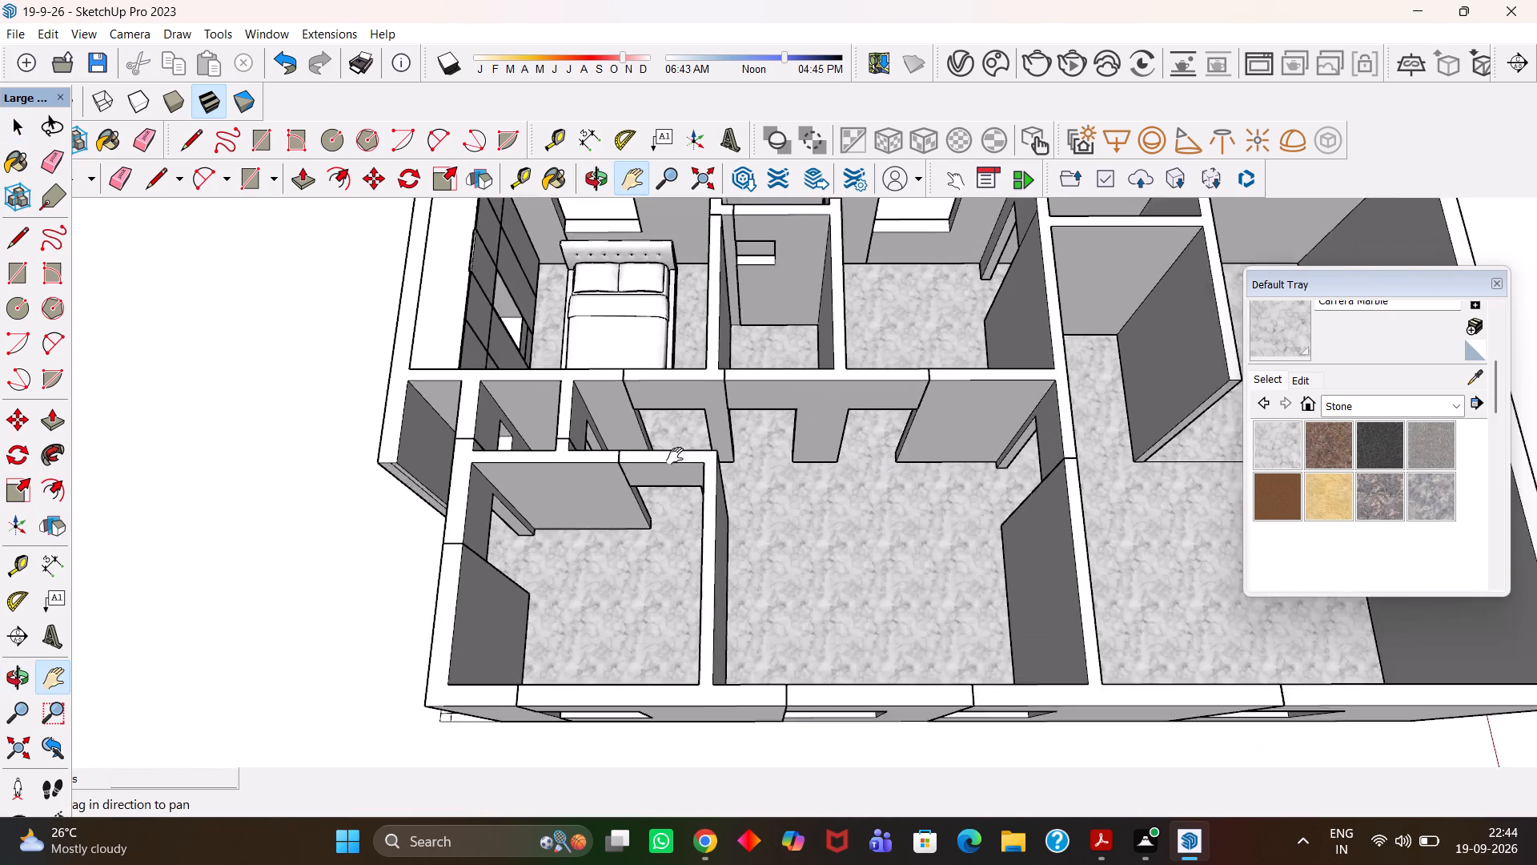
pyautogui.scroll(3, 680, 449)
pyautogui.scroll(-2, 696, 439)
pyautogui.scroll(1, 700, 435)
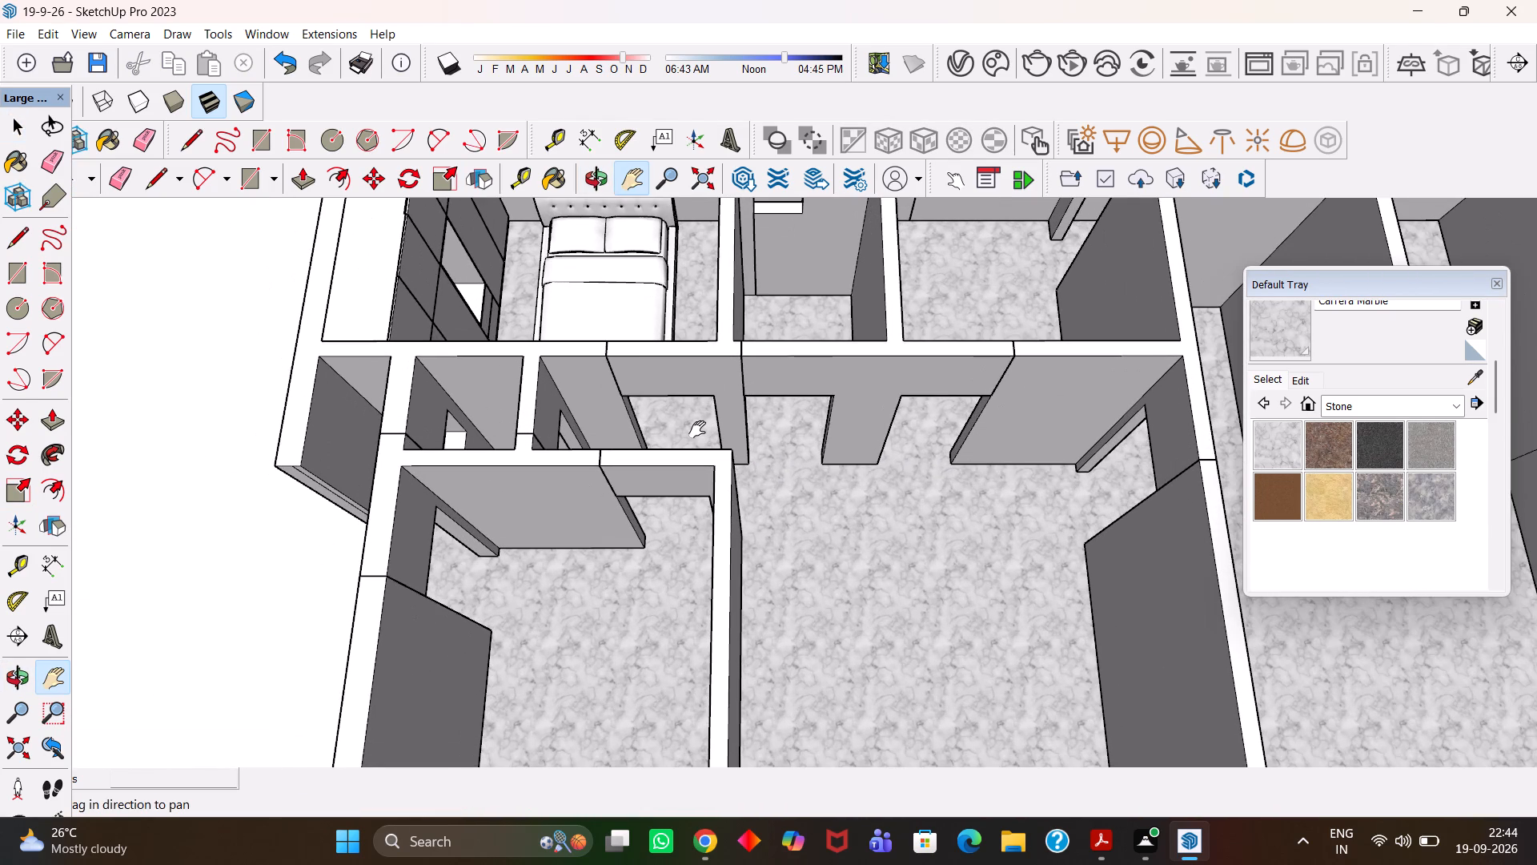
pyautogui.scroll(7, 697, 429)
pyautogui.moveTo(704, 399); pyautogui.dragTo(599, 448, button='middle')
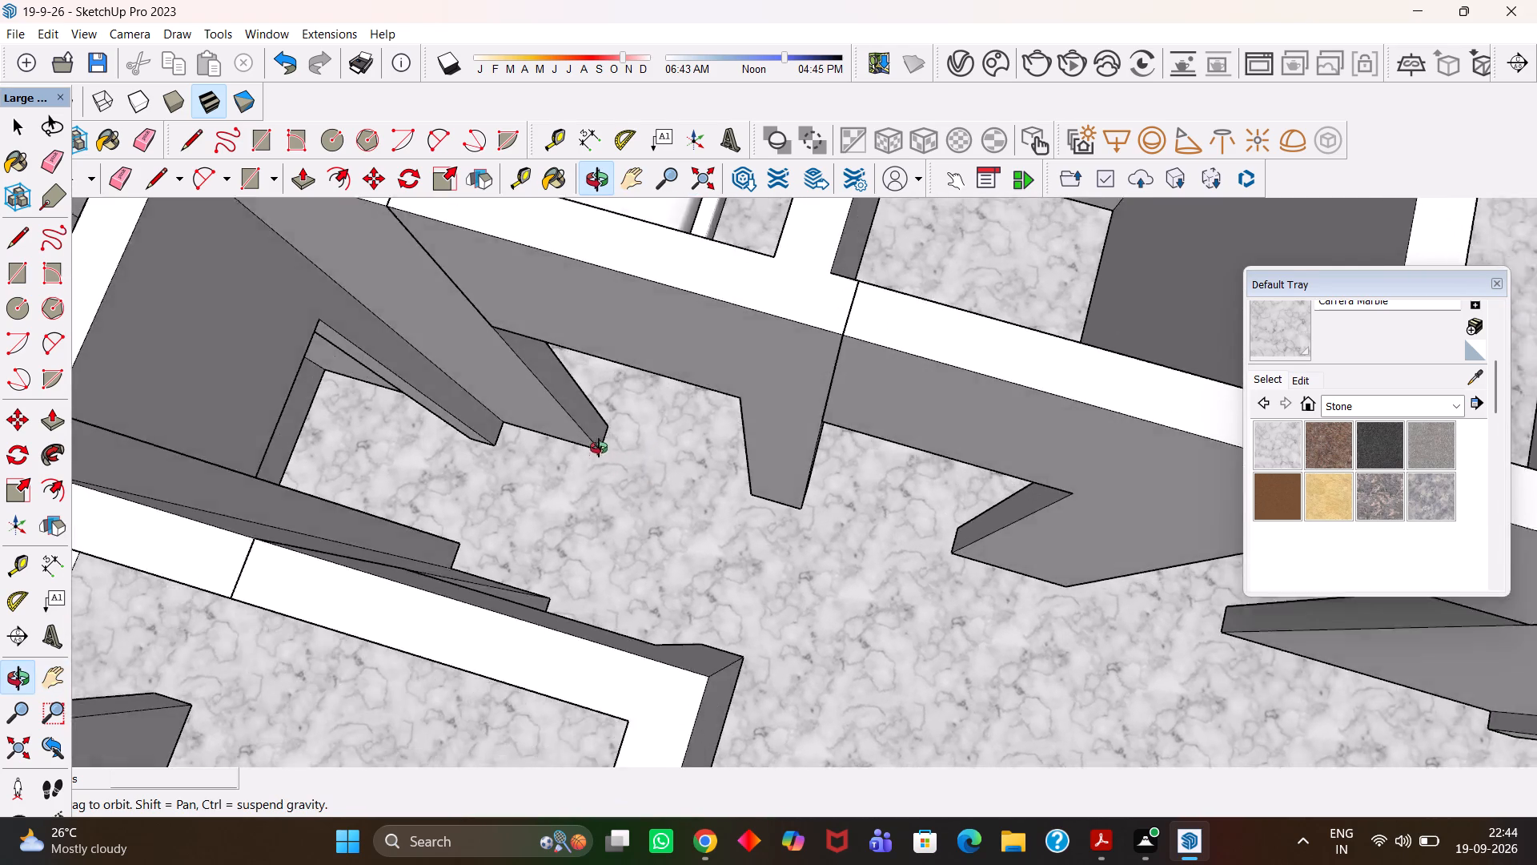
pyautogui.moveTo(599, 448); pyautogui.dragTo(522, 445, button='middle')
pyautogui.scroll(1, 520, 444)
pyautogui.scroll(-8, 472, 415)
pyautogui.moveTo(536, 439); pyautogui.dragTo(491, 376, button='middle')
pyautogui.scroll(-4, 586, 391)
pyautogui.moveTo(697, 465); pyautogui.dragTo(499, 492, button='middle')
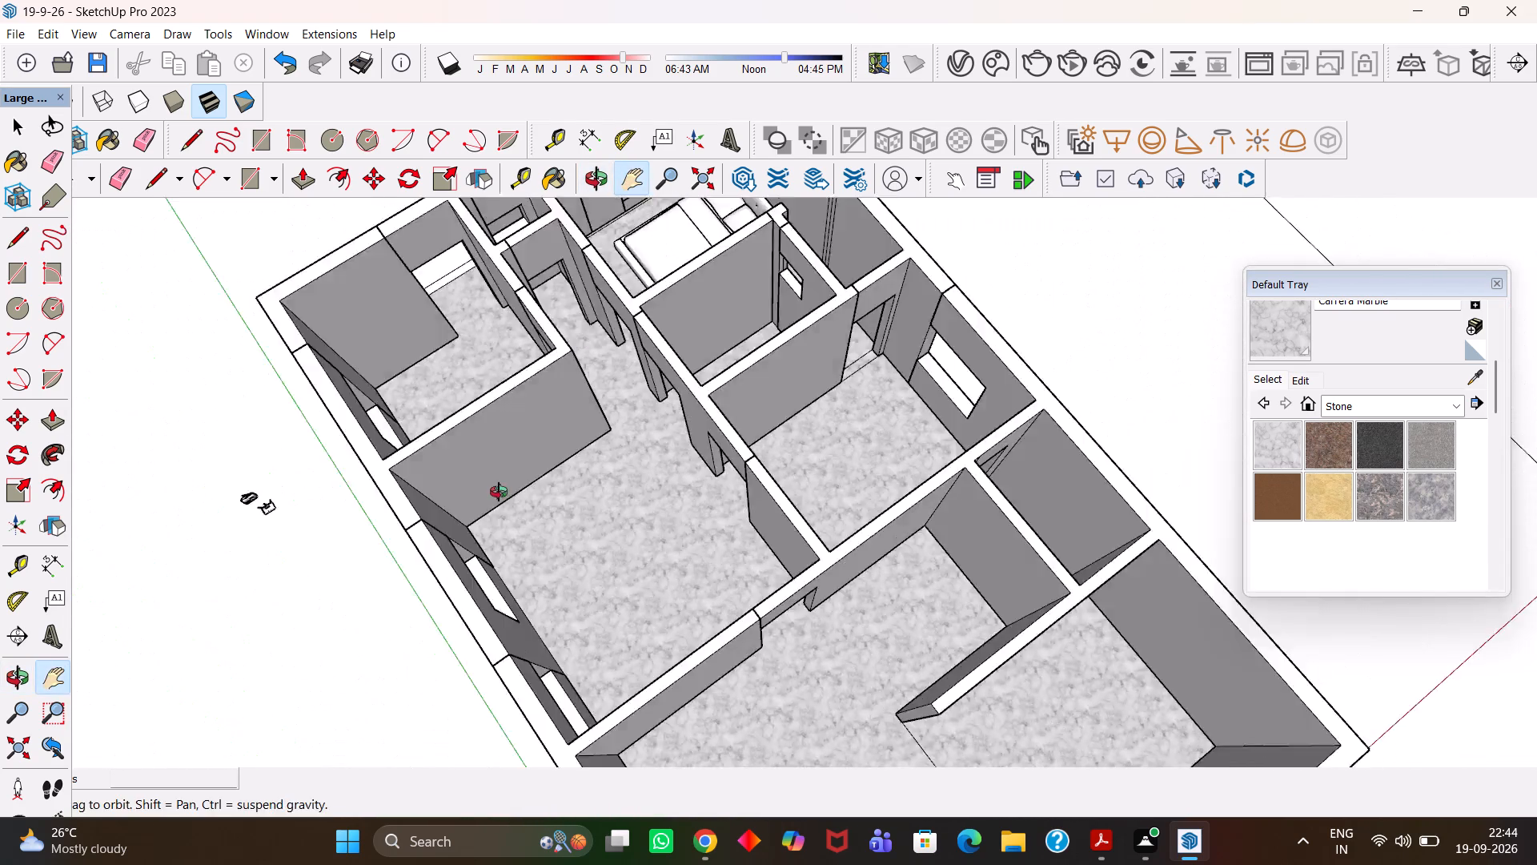
pyautogui.moveTo(499, 492); pyautogui.dragTo(484, 432, button='middle')
pyautogui.scroll(3, 504, 492)
pyautogui.scroll(-4, 498, 406)
pyautogui.moveTo(511, 395); pyautogui.dragTo(584, 500)
# Examine the narrow corridor, its door openings at the far end and the overall apartment layout lengthwise.
pyautogui.moveTo(677, 513); pyautogui.dragTo(528, 362, button='middle')
pyautogui.scroll(1, 528, 362)
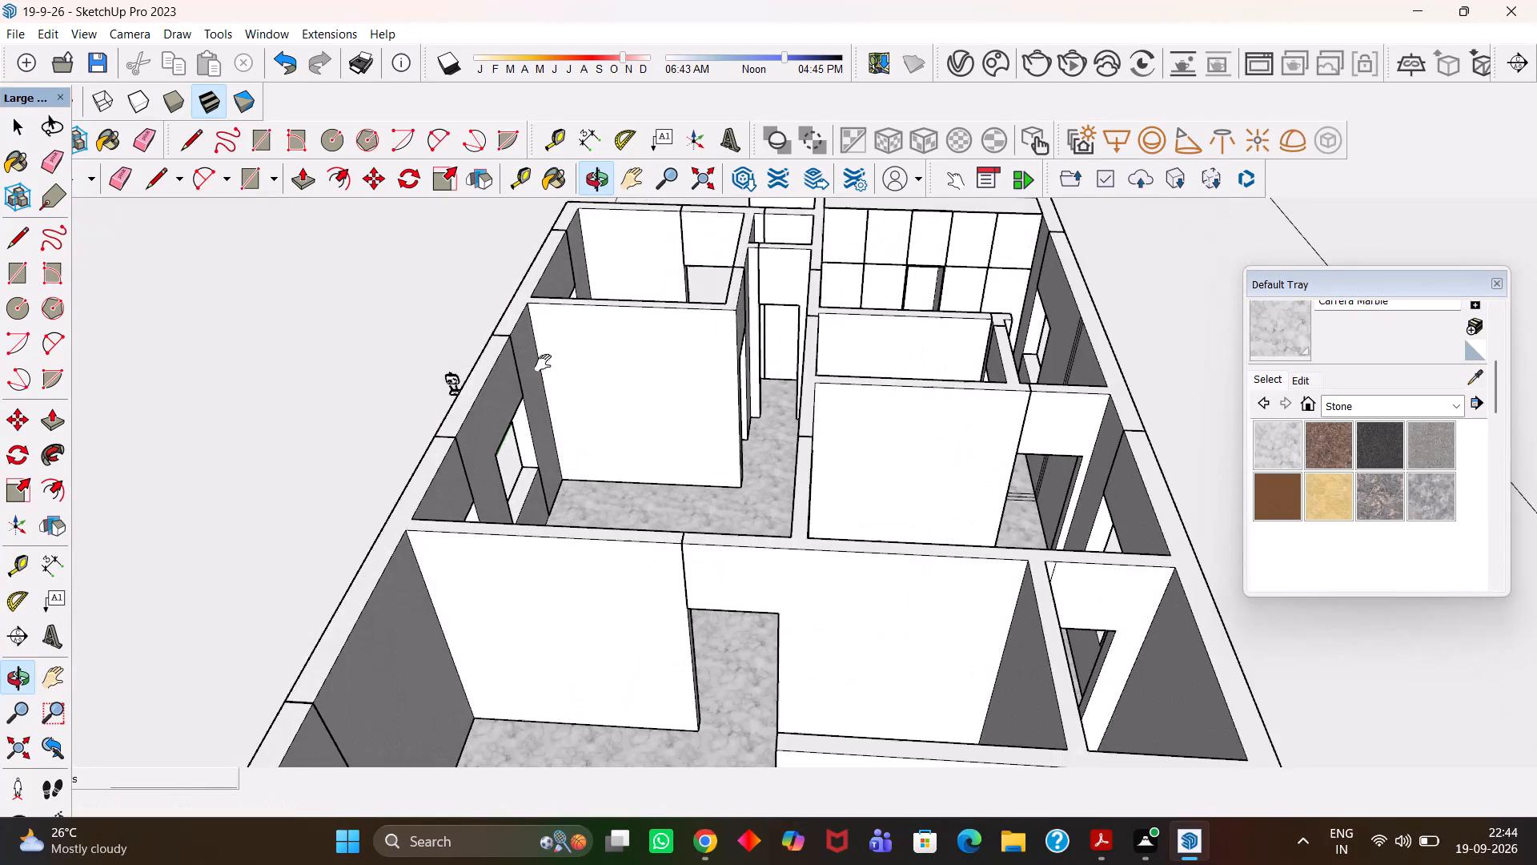
pyautogui.scroll(5, 543, 363)
pyautogui.moveTo(583, 412); pyautogui.dragTo(616, 352, button='middle')
pyautogui.scroll(-2, 608, 359)
pyautogui.scroll(-1, 691, 340)
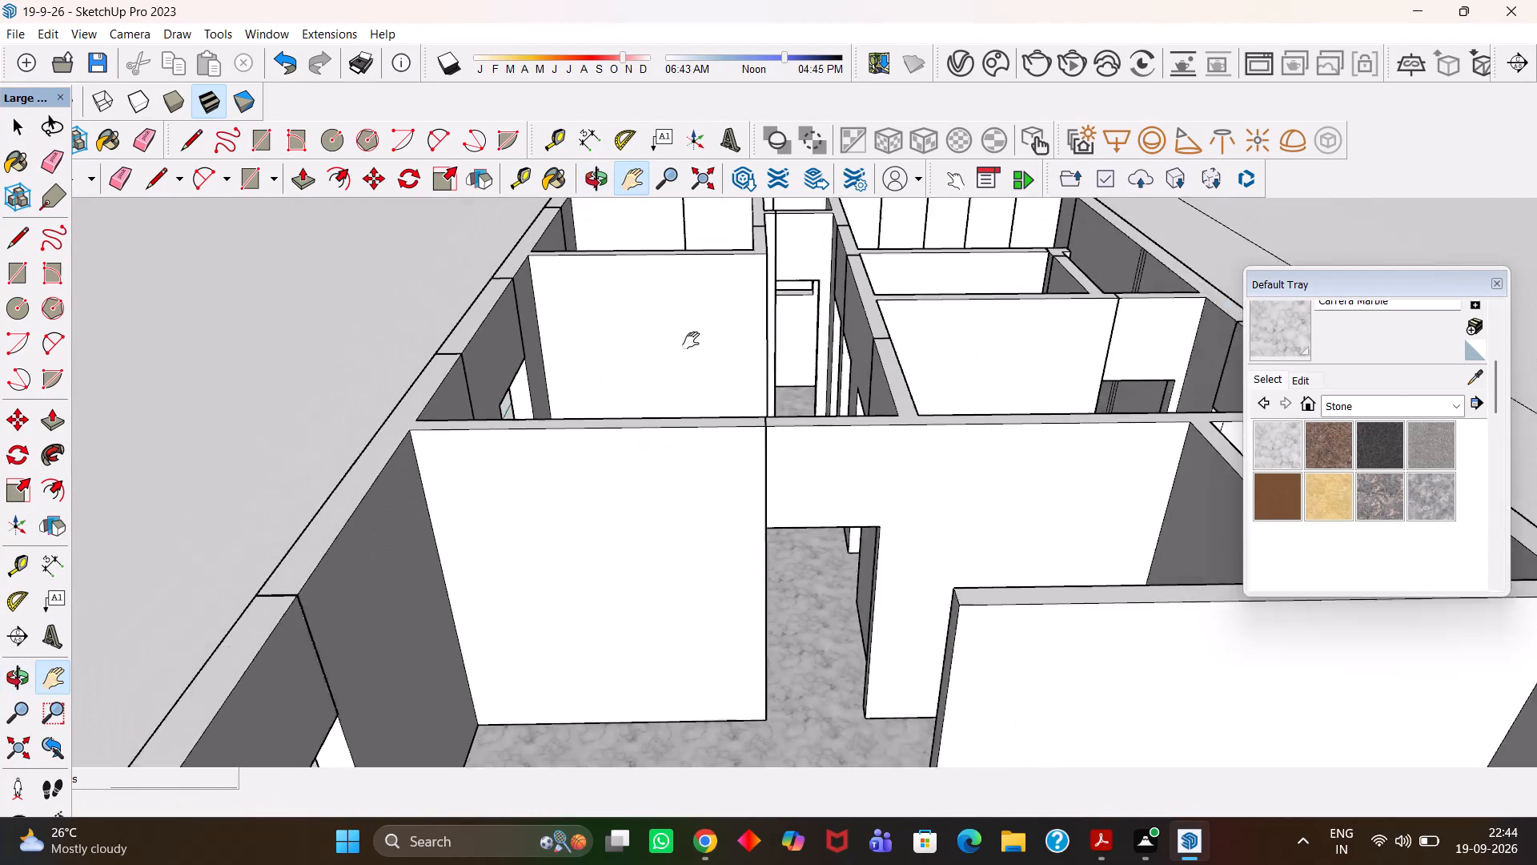
pyautogui.scroll(-2, 691, 340)
pyautogui.moveTo(837, 344); pyautogui.dragTo(826, 444, button='middle')
pyautogui.scroll(3, 826, 444)
pyautogui.moveTo(802, 372); pyautogui.dragTo(789, 496)
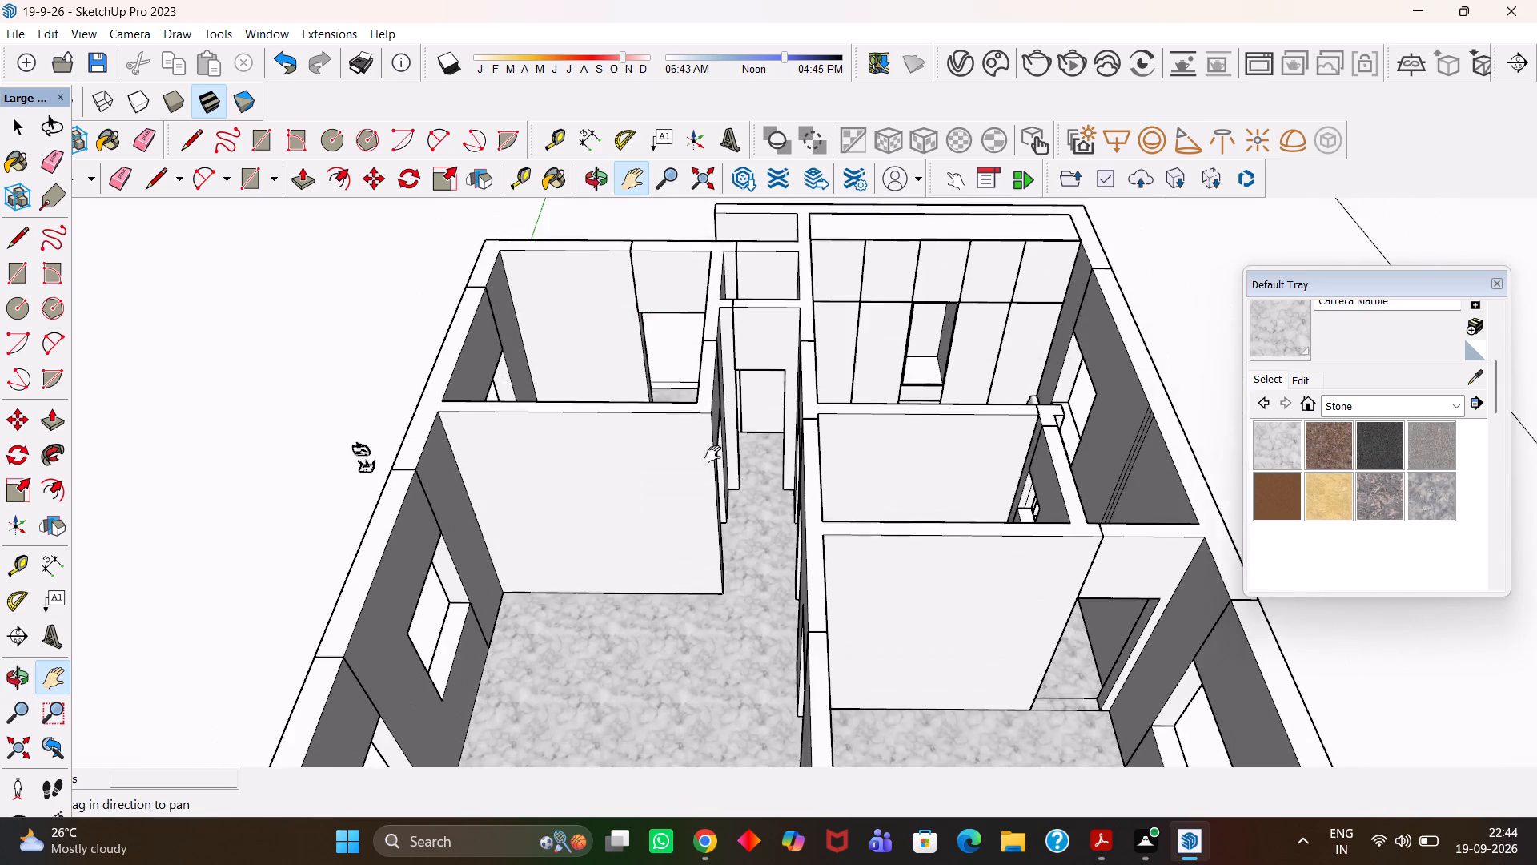
pyautogui.scroll(9, 702, 448)
pyautogui.scroll(-1, 690, 441)
pyautogui.scroll(5, 692, 430)
pyautogui.scroll(-7, 754, 432)
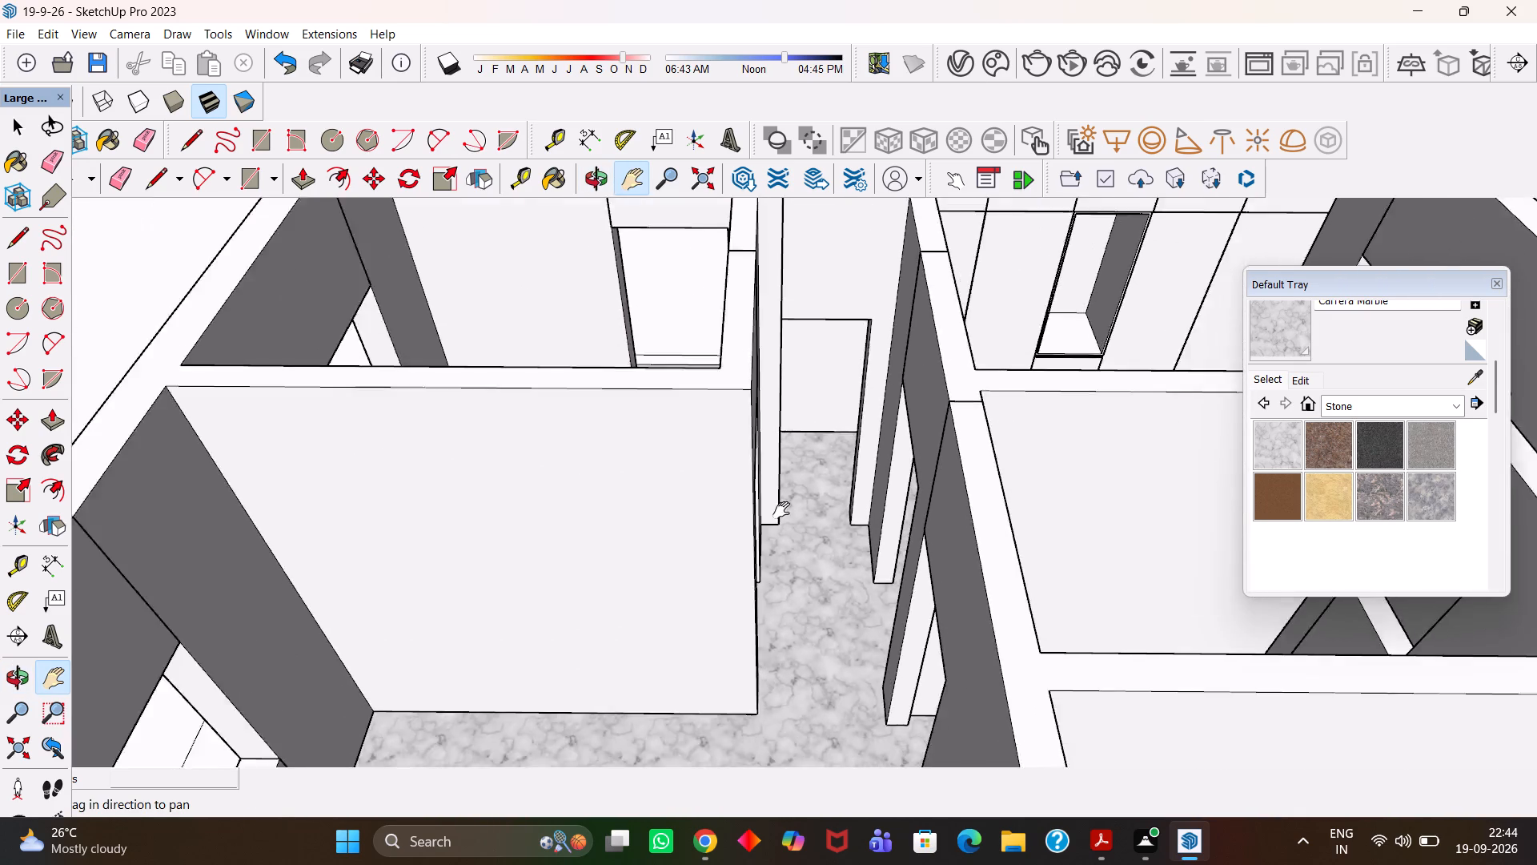
pyautogui.scroll(-1, 781, 510)
pyautogui.scroll(1, 809, 518)
pyautogui.moveTo(810, 518); pyautogui.dragTo(815, 432, button='middle')
pyautogui.scroll(2, 773, 454)
pyautogui.scroll(-4, 815, 432)
pyautogui.moveTo(814, 387); pyautogui.dragTo(781, 486)
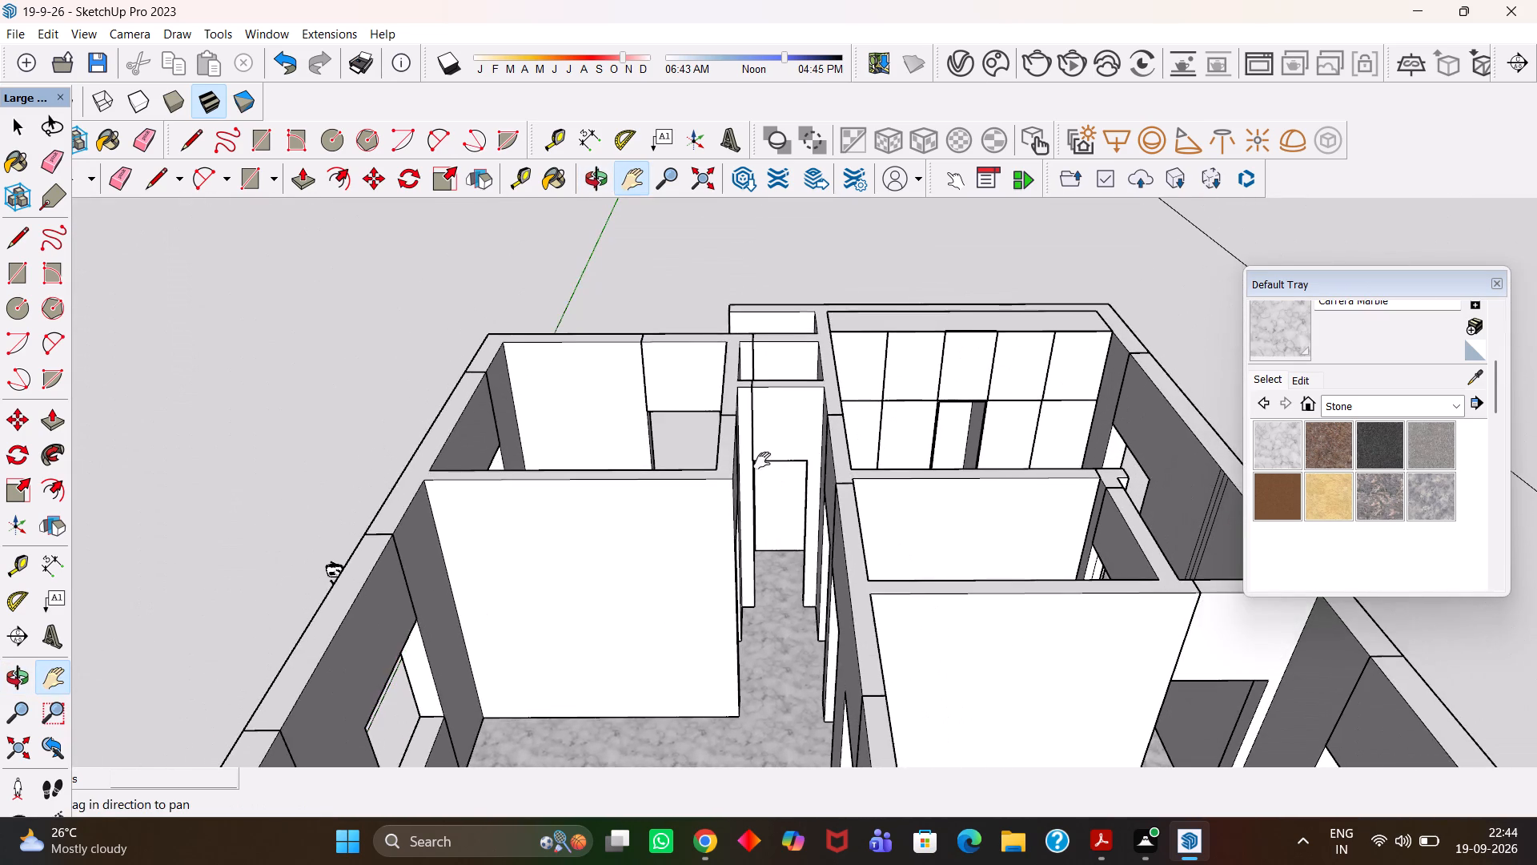
pyautogui.moveTo(762, 461); pyautogui.dragTo(744, 529, button='middle')
pyautogui.scroll(2, 745, 529)
pyautogui.scroll(5, 756, 458)
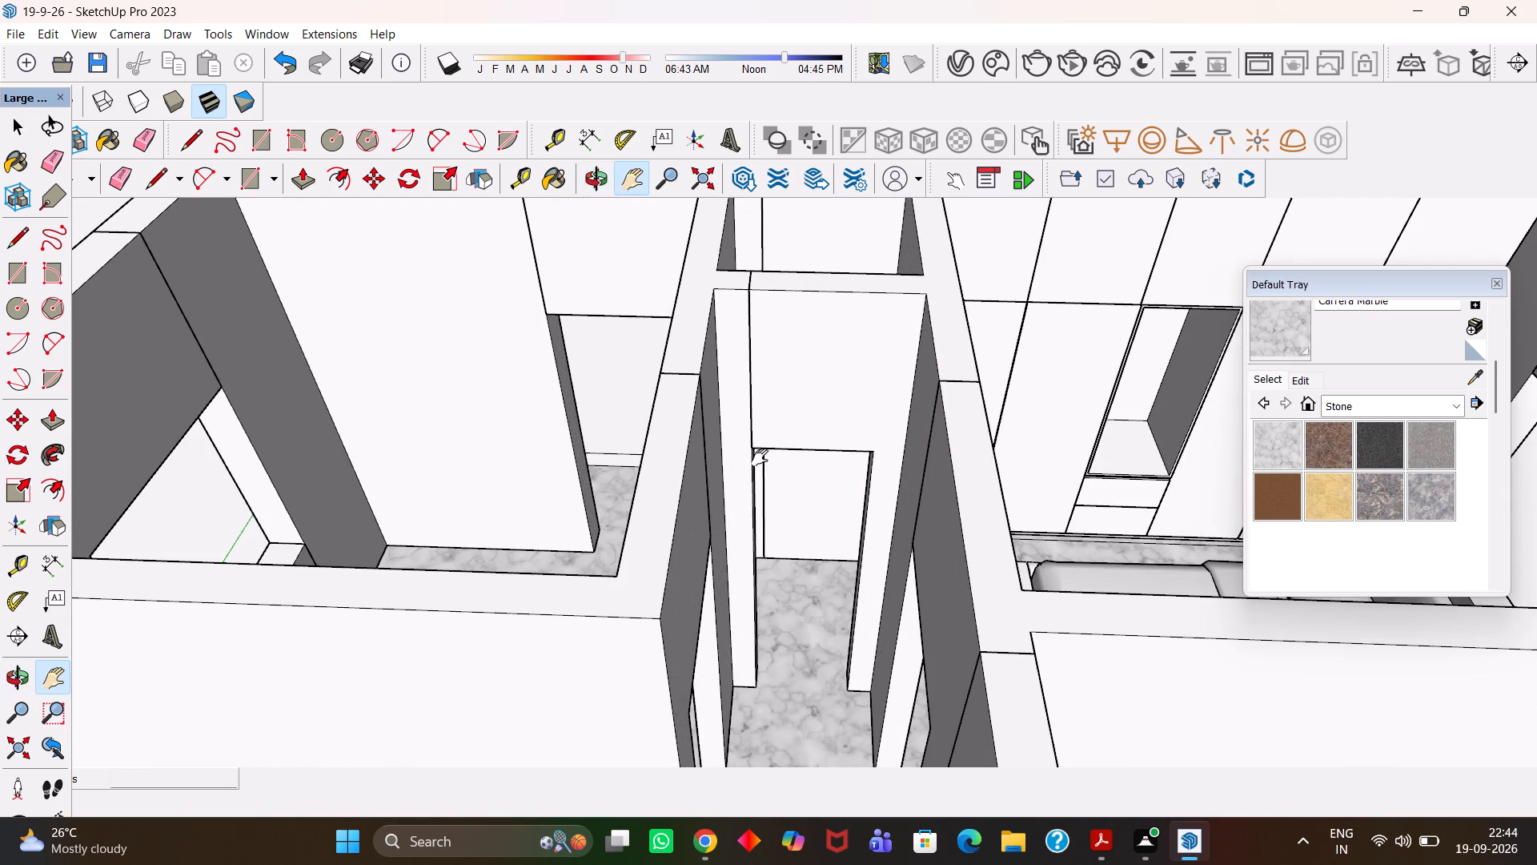
pyautogui.scroll(6, 768, 456)
pyautogui.scroll(-3, 781, 449)
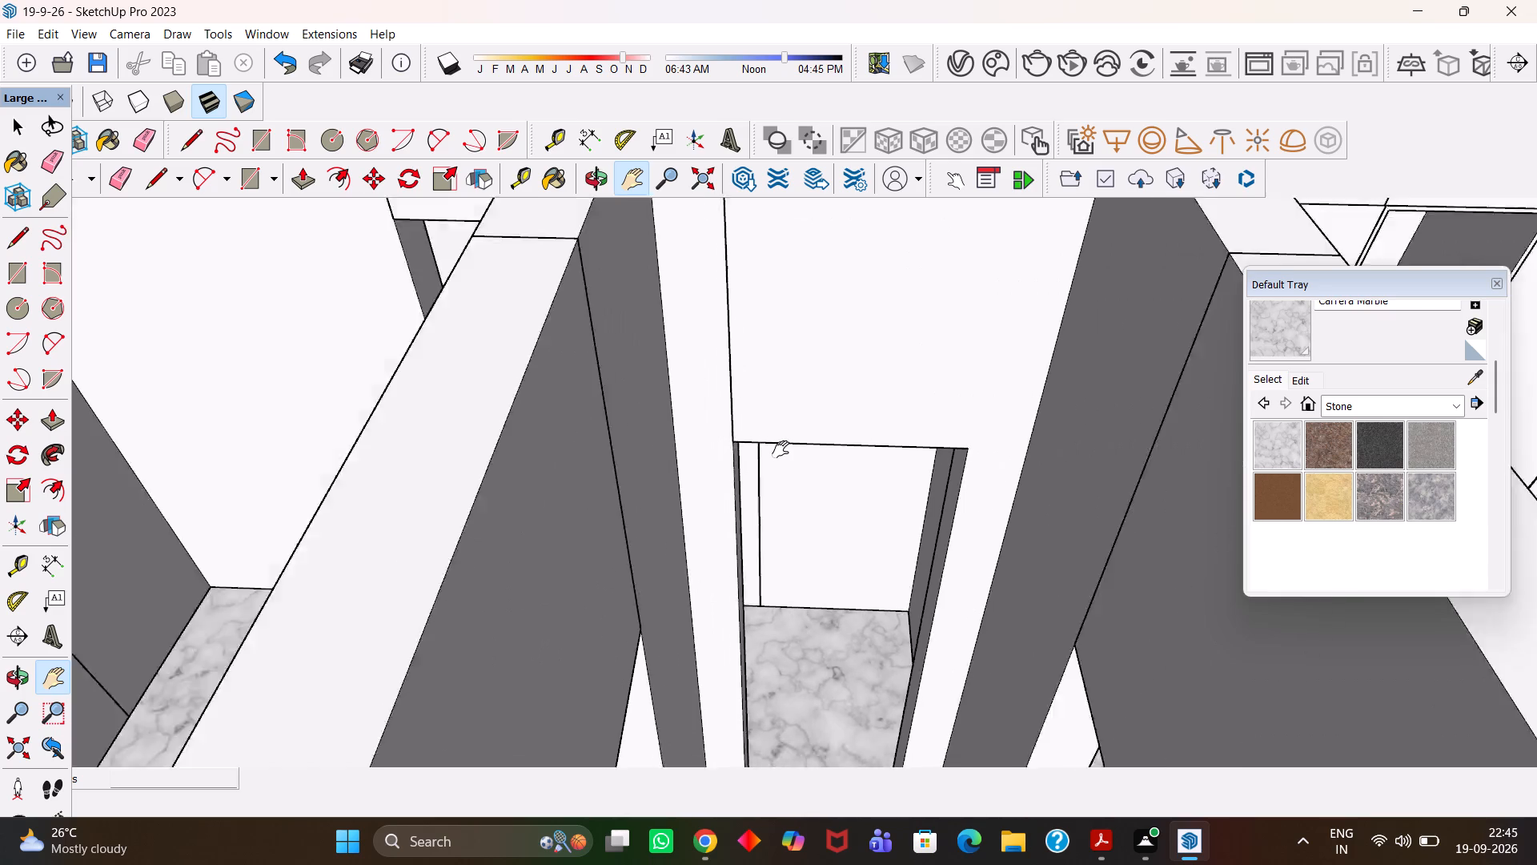
pyautogui.scroll(-7, 781, 449)
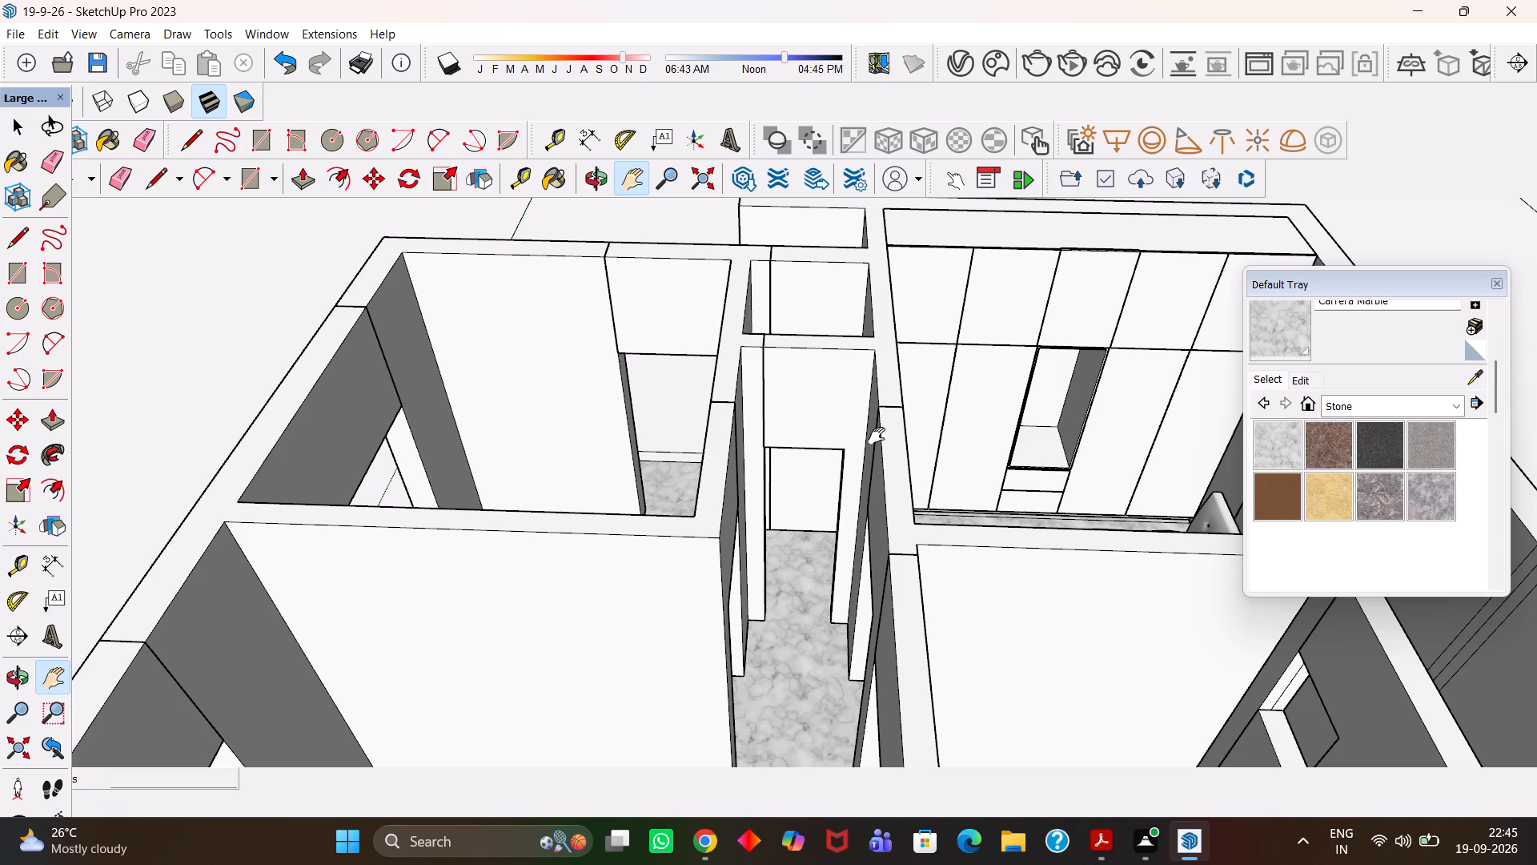
pyautogui.scroll(-14, 822, 407)
pyautogui.moveTo(752, 399); pyautogui.dragTo(761, 557, button='middle')
pyautogui.scroll(4, 748, 469)
pyautogui.scroll(1, 761, 557)
pyautogui.scroll(-5, 764, 546)
pyautogui.moveTo(814, 562); pyautogui.dragTo(783, 392, button='middle')
pyautogui.scroll(3, 781, 392)
pyautogui.scroll(-5, 787, 395)
pyautogui.scroll(1, 779, 513)
pyautogui.moveTo(782, 513); pyautogui.dragTo(806, 419, button='middle')
pyautogui.scroll(2, 806, 419)
pyautogui.scroll(-4, 808, 418)
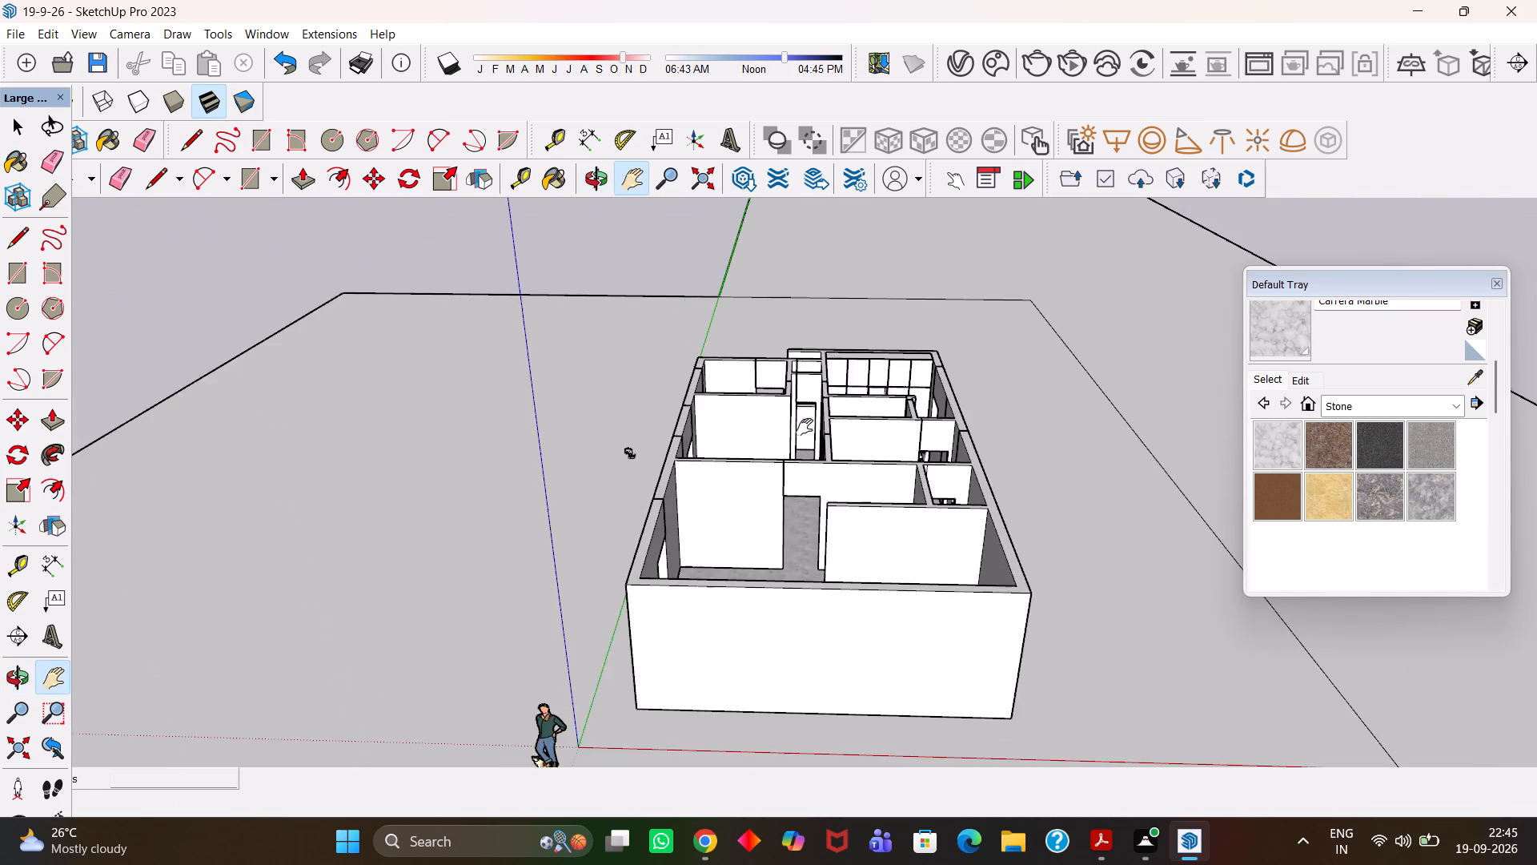
# Examine the whole apartment layout and its empty doorways from above and from the windowed long side.
pyautogui.moveTo(777, 481); pyautogui.dragTo(973, 608, button='middle')
pyautogui.moveTo(744, 489); pyautogui.dragTo(985, 588, button='middle')
pyautogui.moveTo(815, 449); pyautogui.dragTo(909, 530, button='middle')
pyautogui.scroll(1, 822, 459)
pyautogui.moveTo(929, 506); pyautogui.dragTo(697, 516)
pyautogui.scroll(-1, 695, 490)
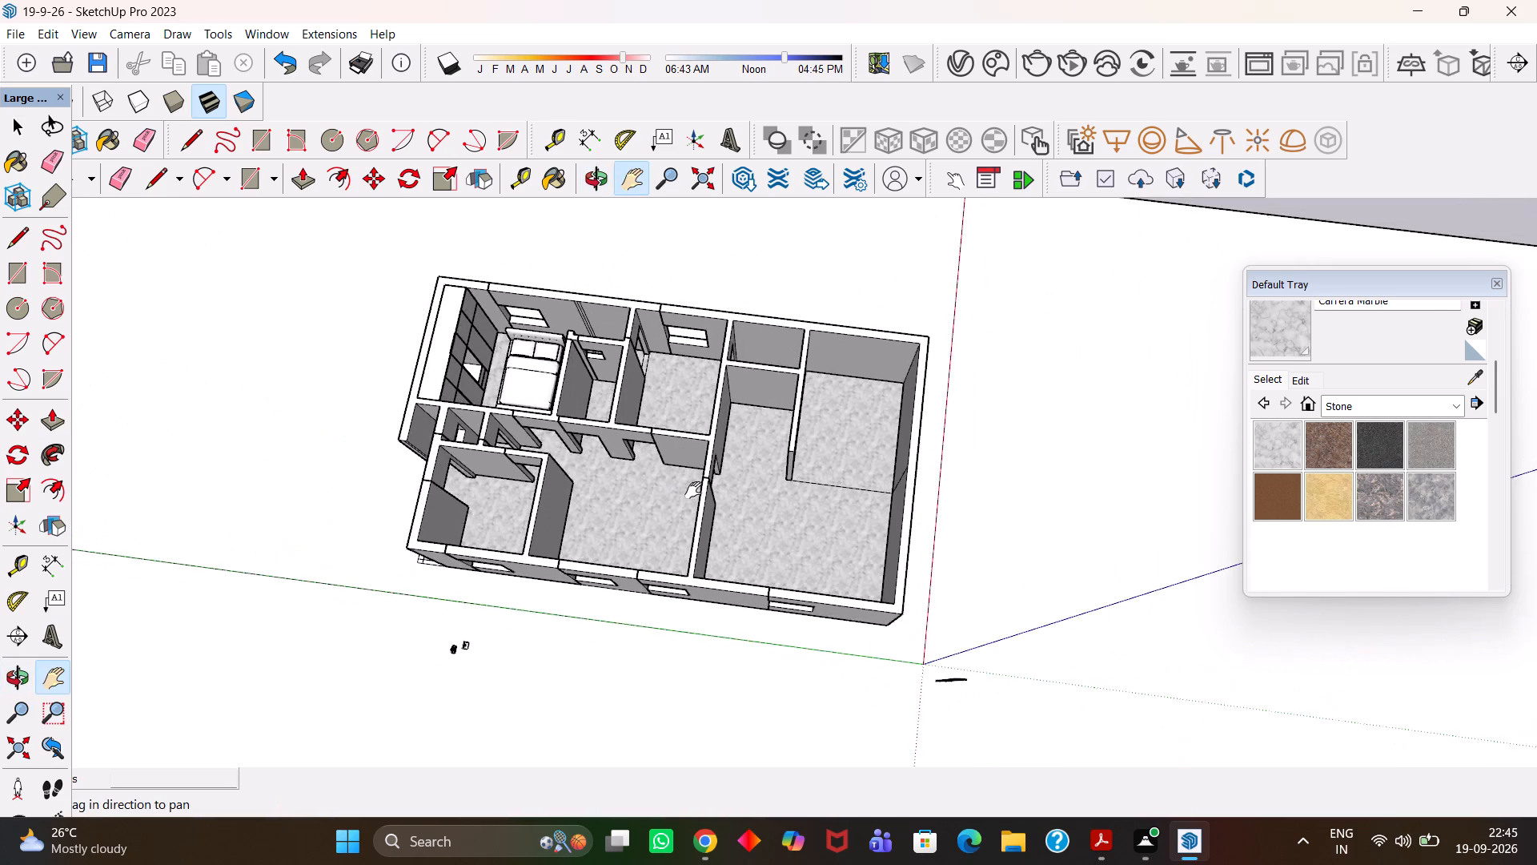
pyautogui.scroll(-1, 693, 490)
pyautogui.scroll(5, 655, 452)
pyautogui.moveTo(660, 460); pyautogui.dragTo(714, 505, button='middle')
pyautogui.scroll(-4, 707, 505)
pyautogui.moveTo(662, 525); pyautogui.dragTo(605, 393, button='middle')
pyautogui.scroll(3, 584, 395)
pyautogui.scroll(-4, 600, 398)
pyautogui.moveTo(598, 459); pyautogui.dragTo(626, 420, button='middle')
pyautogui.scroll(3, 624, 422)
pyautogui.moveTo(626, 420); pyautogui.dragTo(626, 420, button='middle')
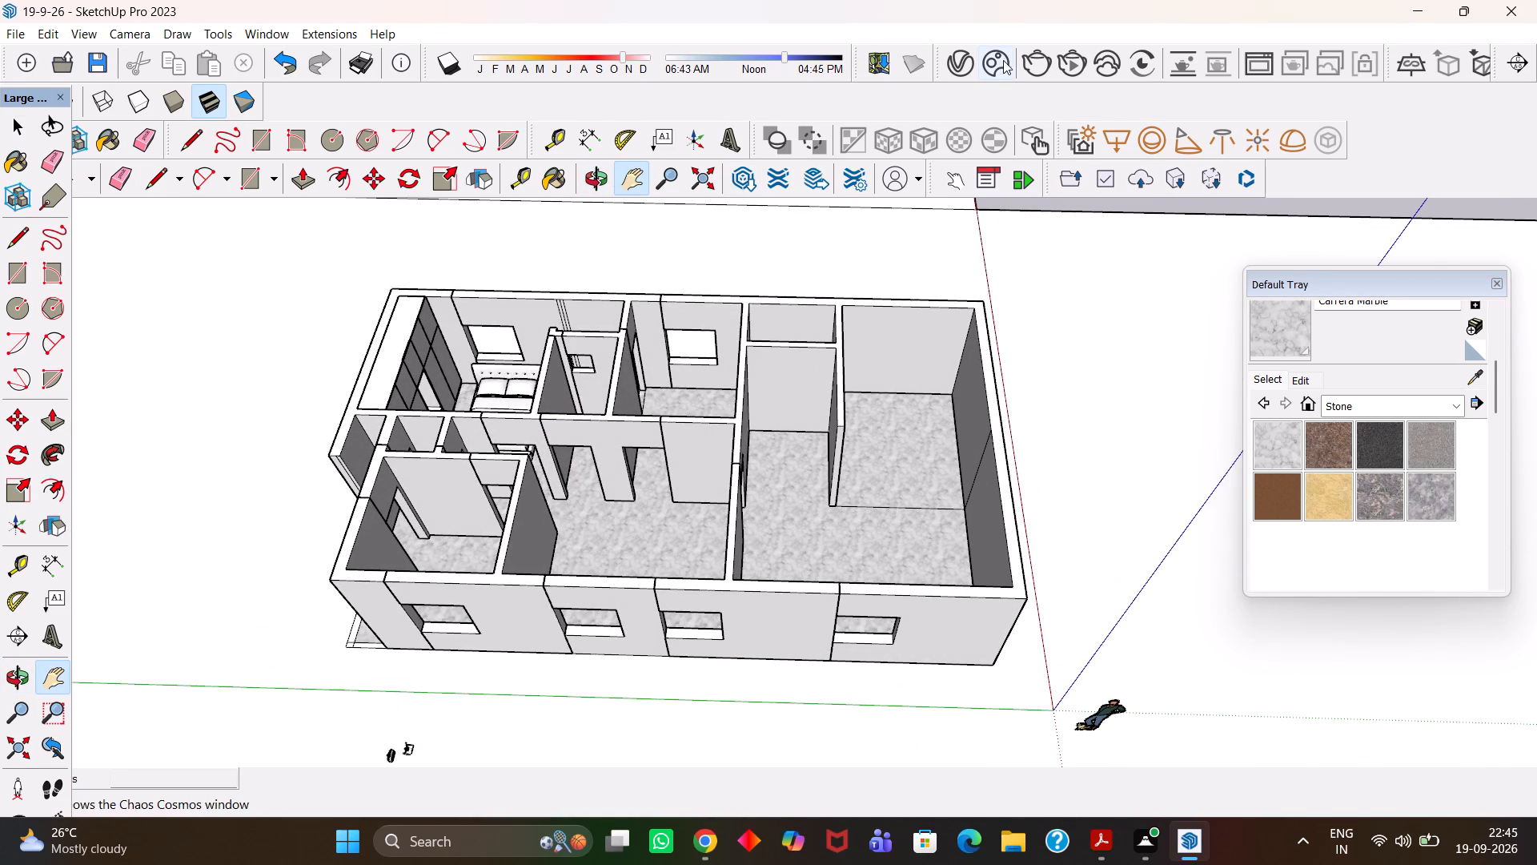
# Insert Door 243 055 from the Chaos Cosmos doors results onto the central room's floor, near the partition.
pyautogui.click(1000, 60)
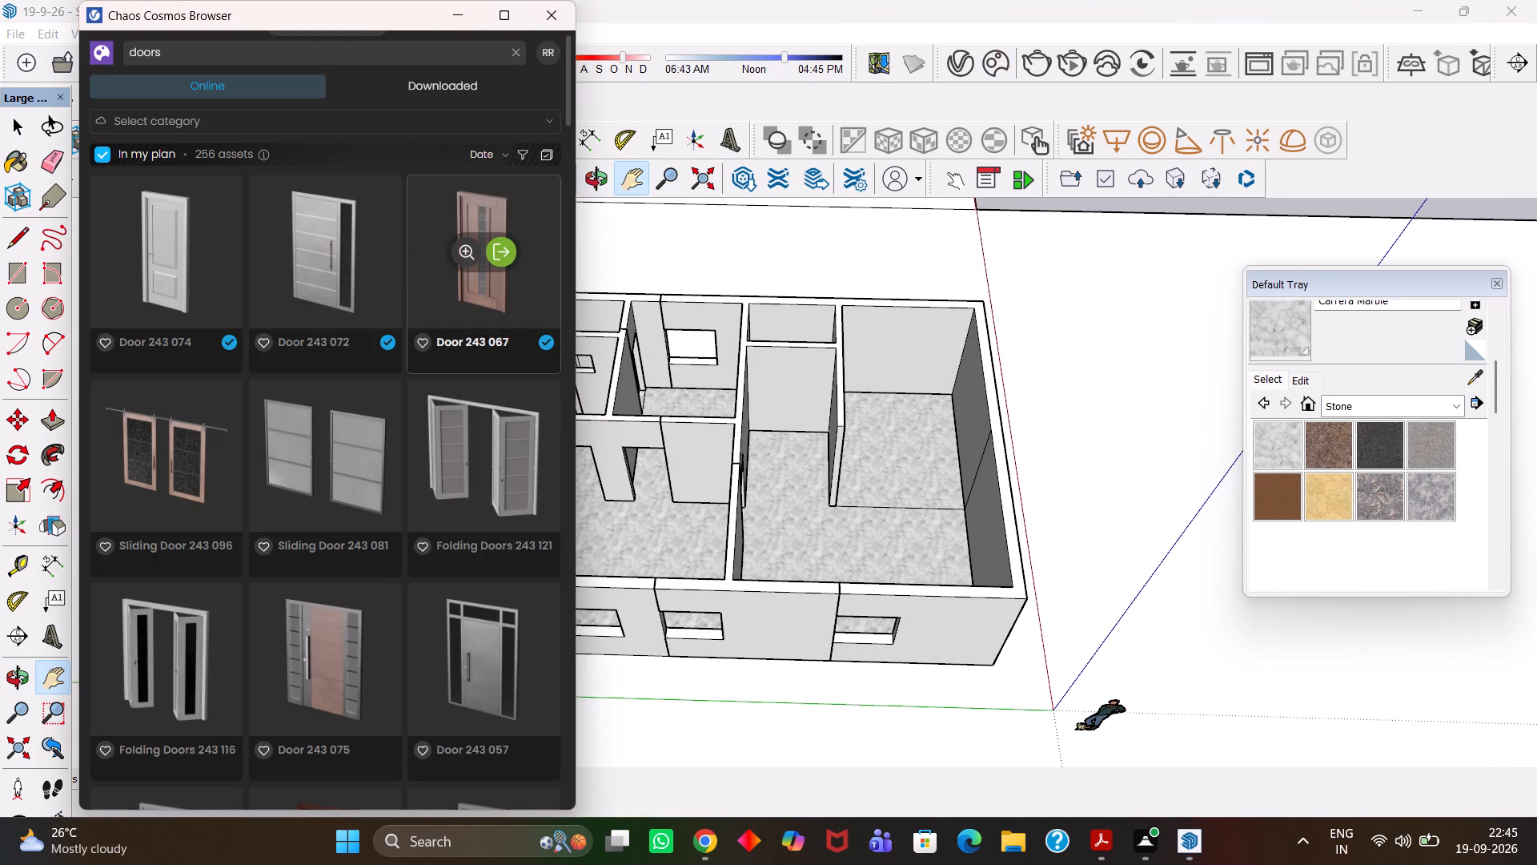
pyautogui.scroll(-4, 432, 561)
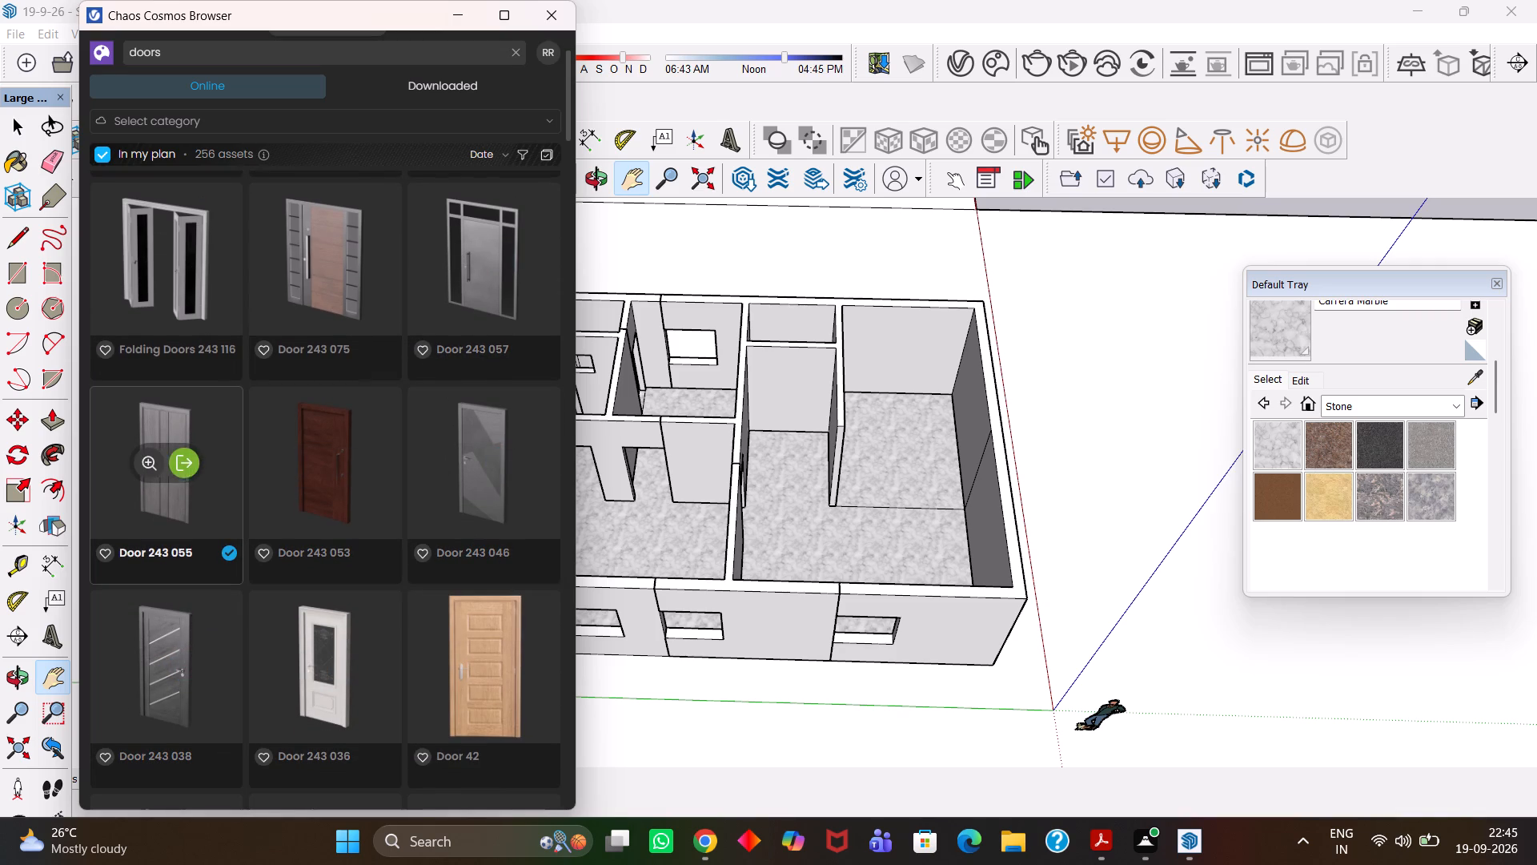
pyautogui.doubleClick(183, 467)
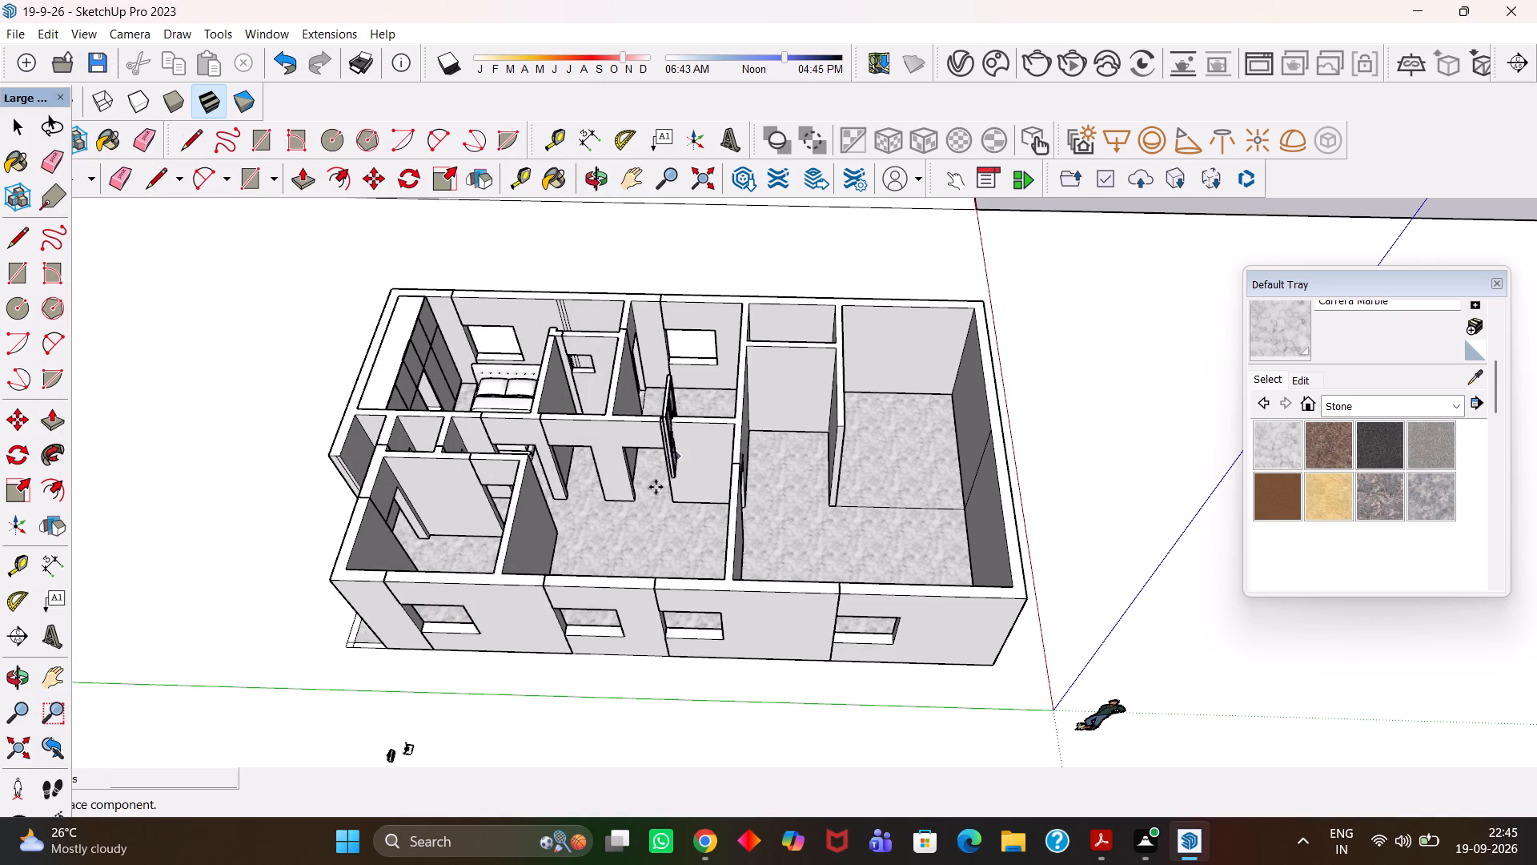
pyautogui.scroll(11, 616, 553)
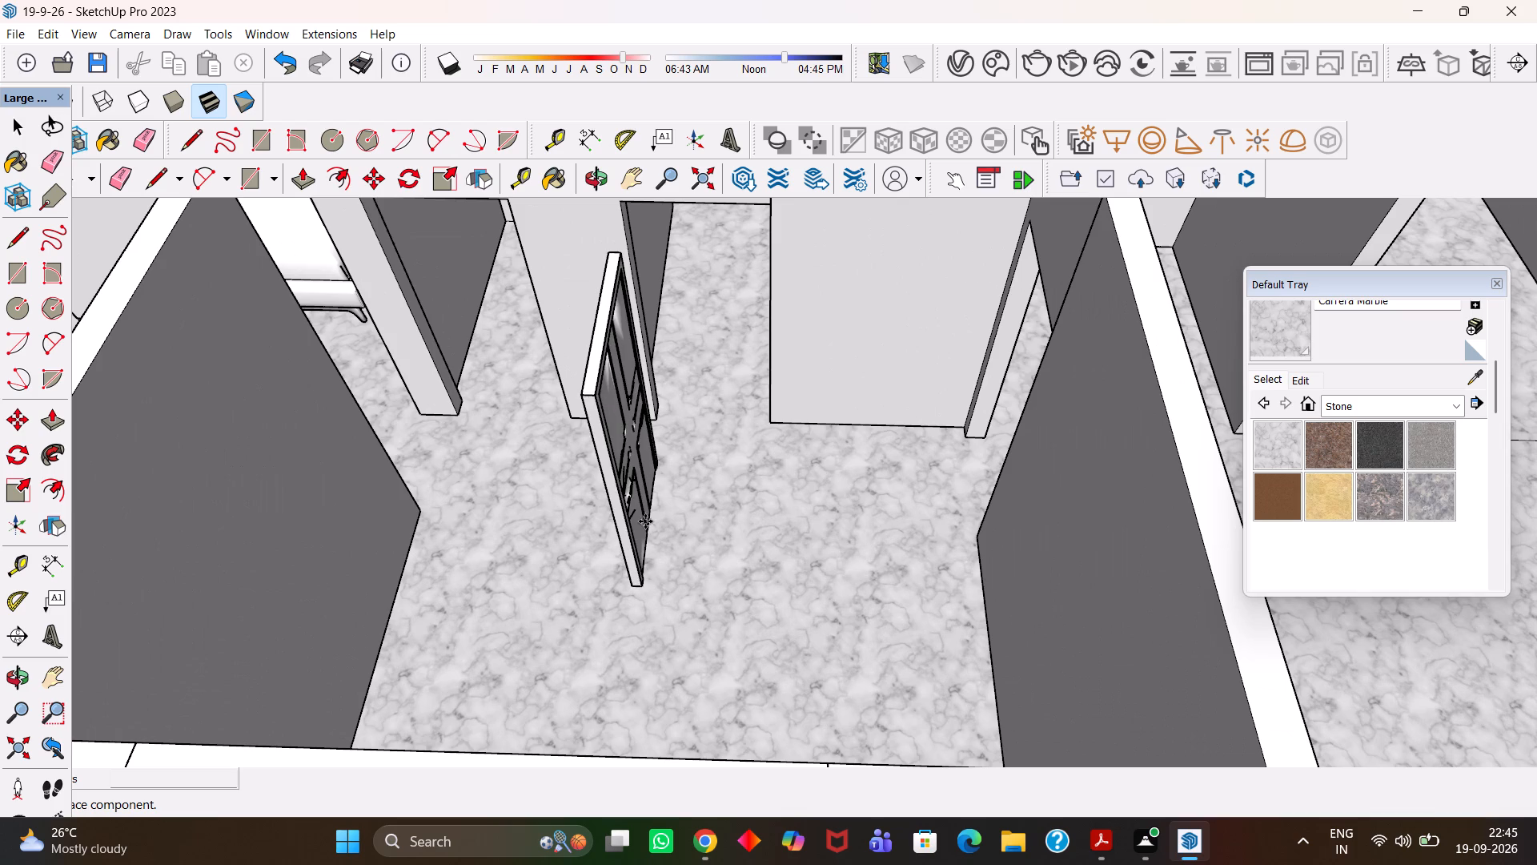
pyautogui.click(643, 519)
pyautogui.press('Escape')
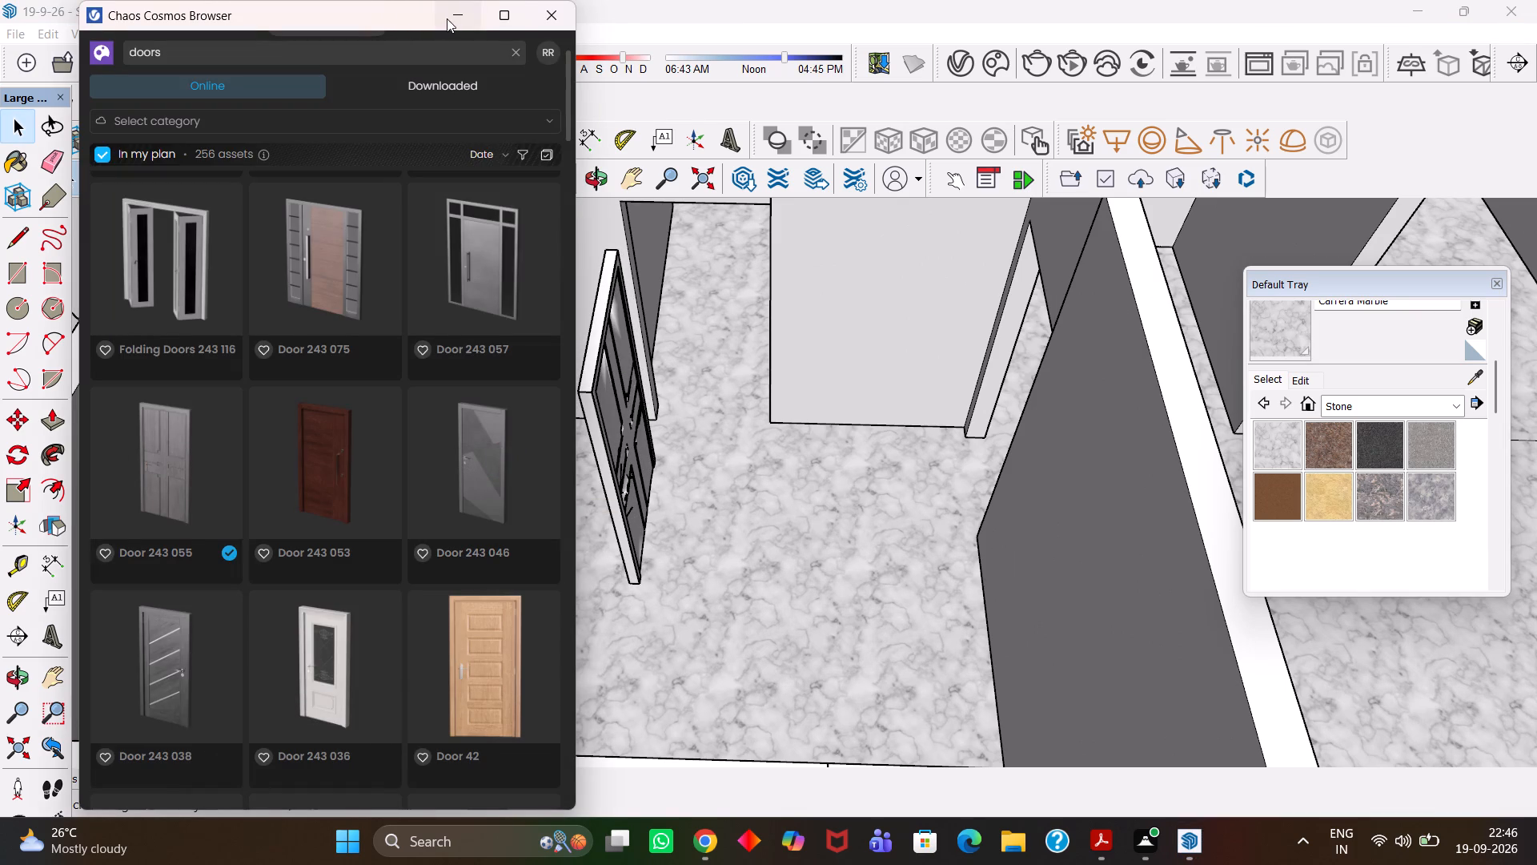
pyautogui.click(454, 14)
# Rotate the inserted door 90° about its bottom corner so it runs parallel to the central room's partition.
pyautogui.moveTo(419, 410); pyautogui.dragTo(378, 416, button='middle')
pyautogui.scroll(1, 696, 481)
pyautogui.scroll(-4, 688, 488)
pyautogui.moveTo(668, 485); pyautogui.dragTo(531, 519, button='middle')
pyautogui.scroll(1, 531, 519)
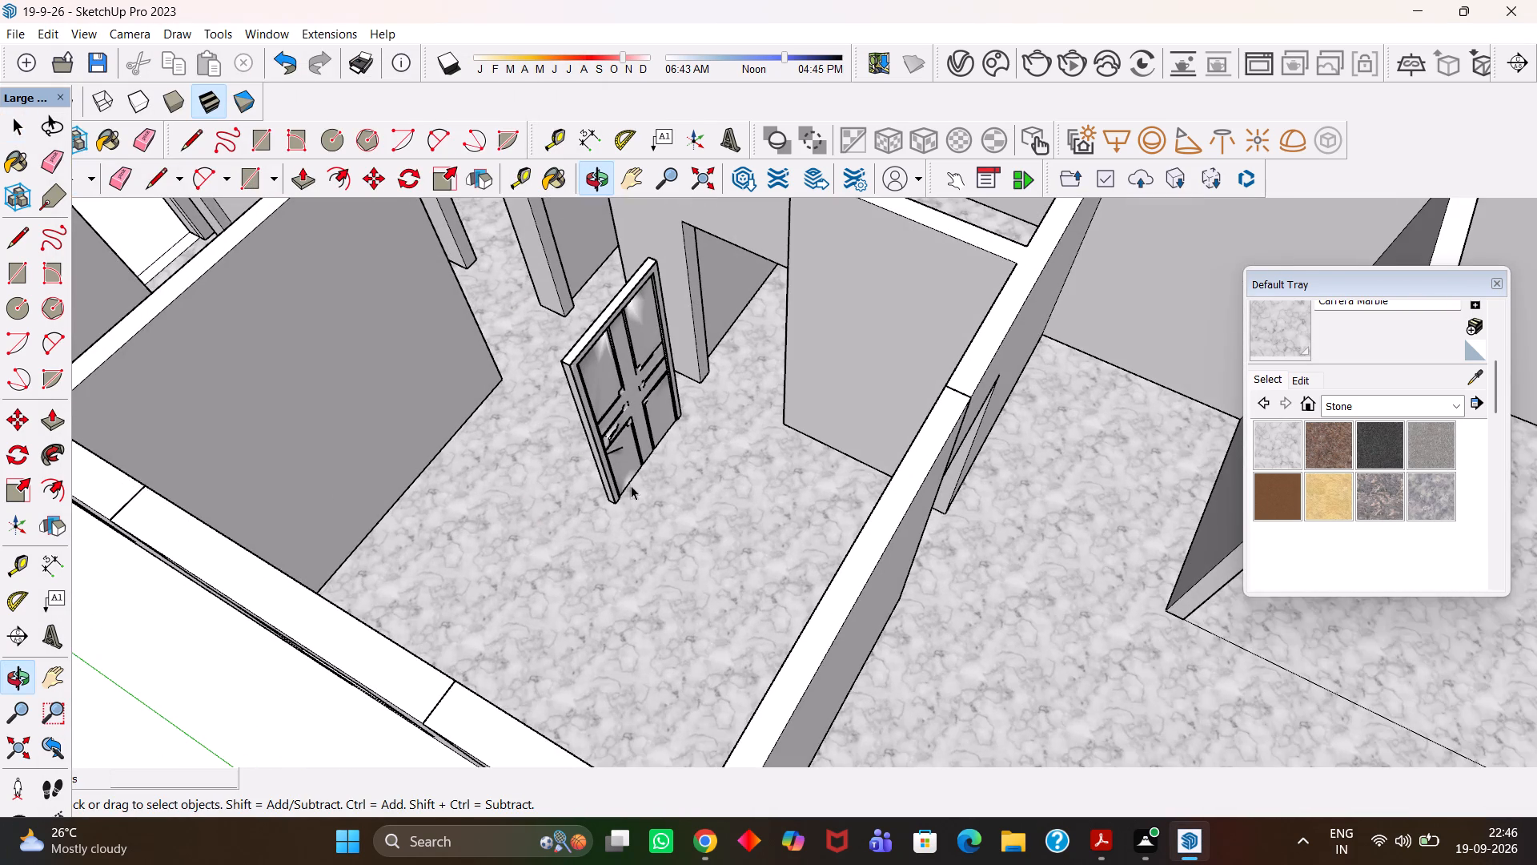
pyautogui.click(607, 461)
pyautogui.scroll(4, 614, 451)
pyautogui.moveTo(643, 450); pyautogui.dragTo(584, 449, button='middle')
pyautogui.scroll(1, 584, 449)
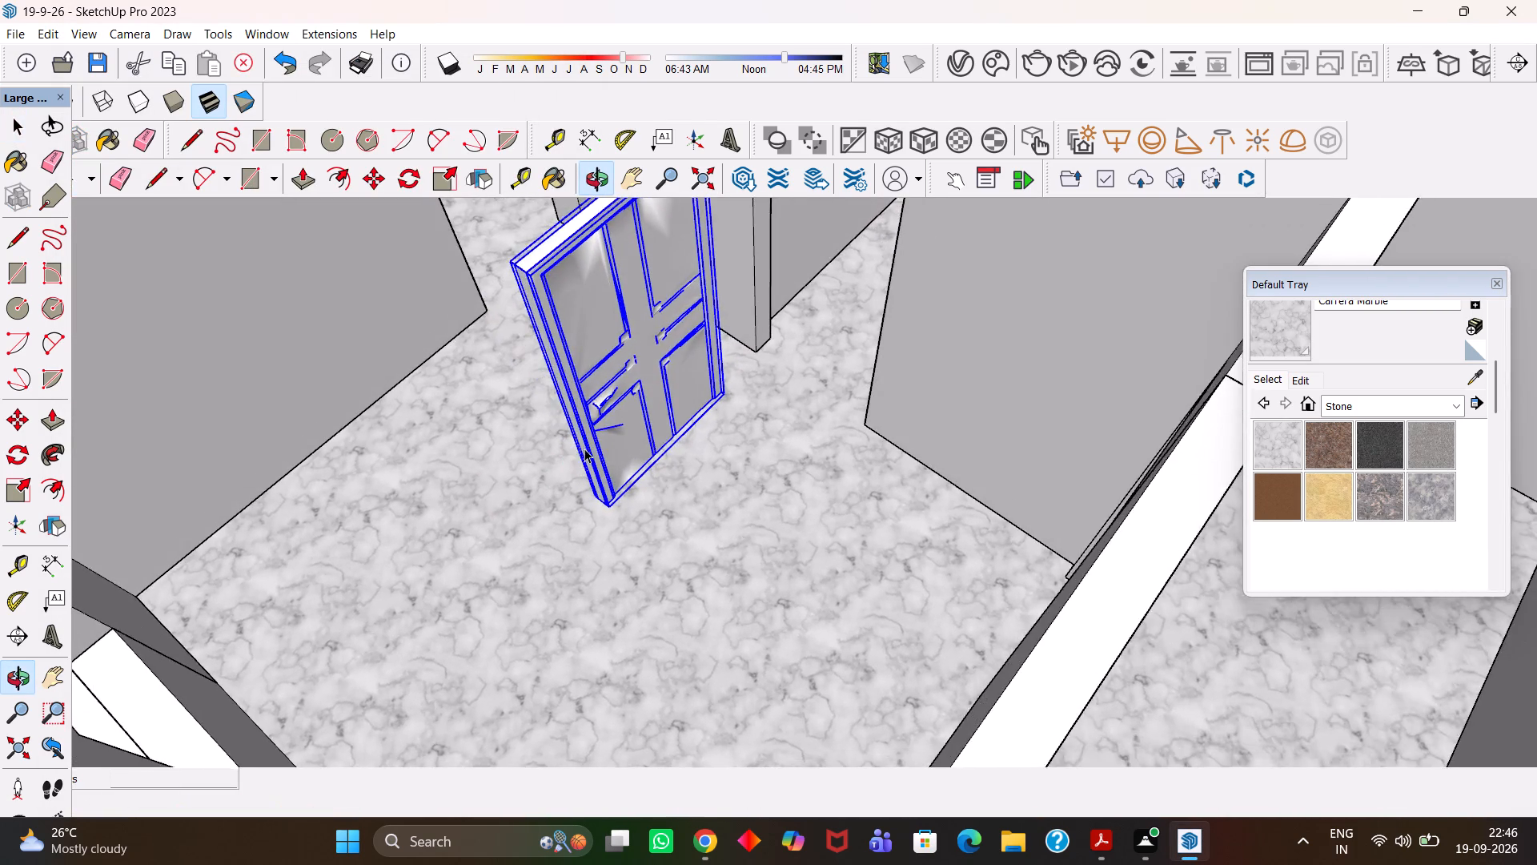
pyautogui.scroll(-4, 587, 447)
pyautogui.scroll(1, 549, 537)
pyautogui.moveTo(552, 541); pyautogui.dragTo(592, 494, button='middle')
pyautogui.press('h')
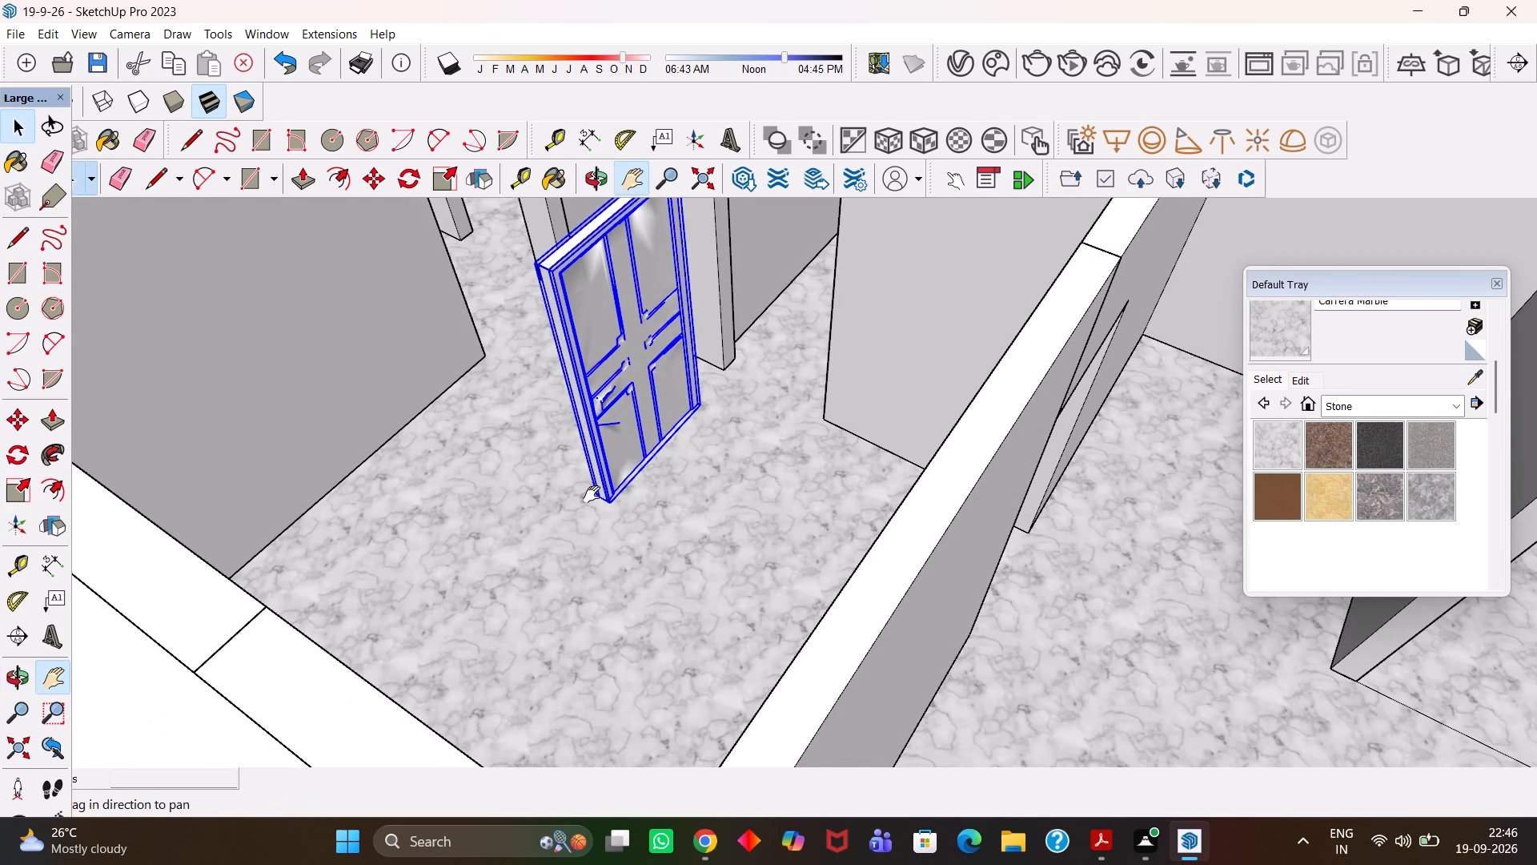
pyautogui.press('Return')
pyautogui.moveTo(616, 485); pyautogui.dragTo(606, 533)
pyautogui.scroll(-3, 576, 547)
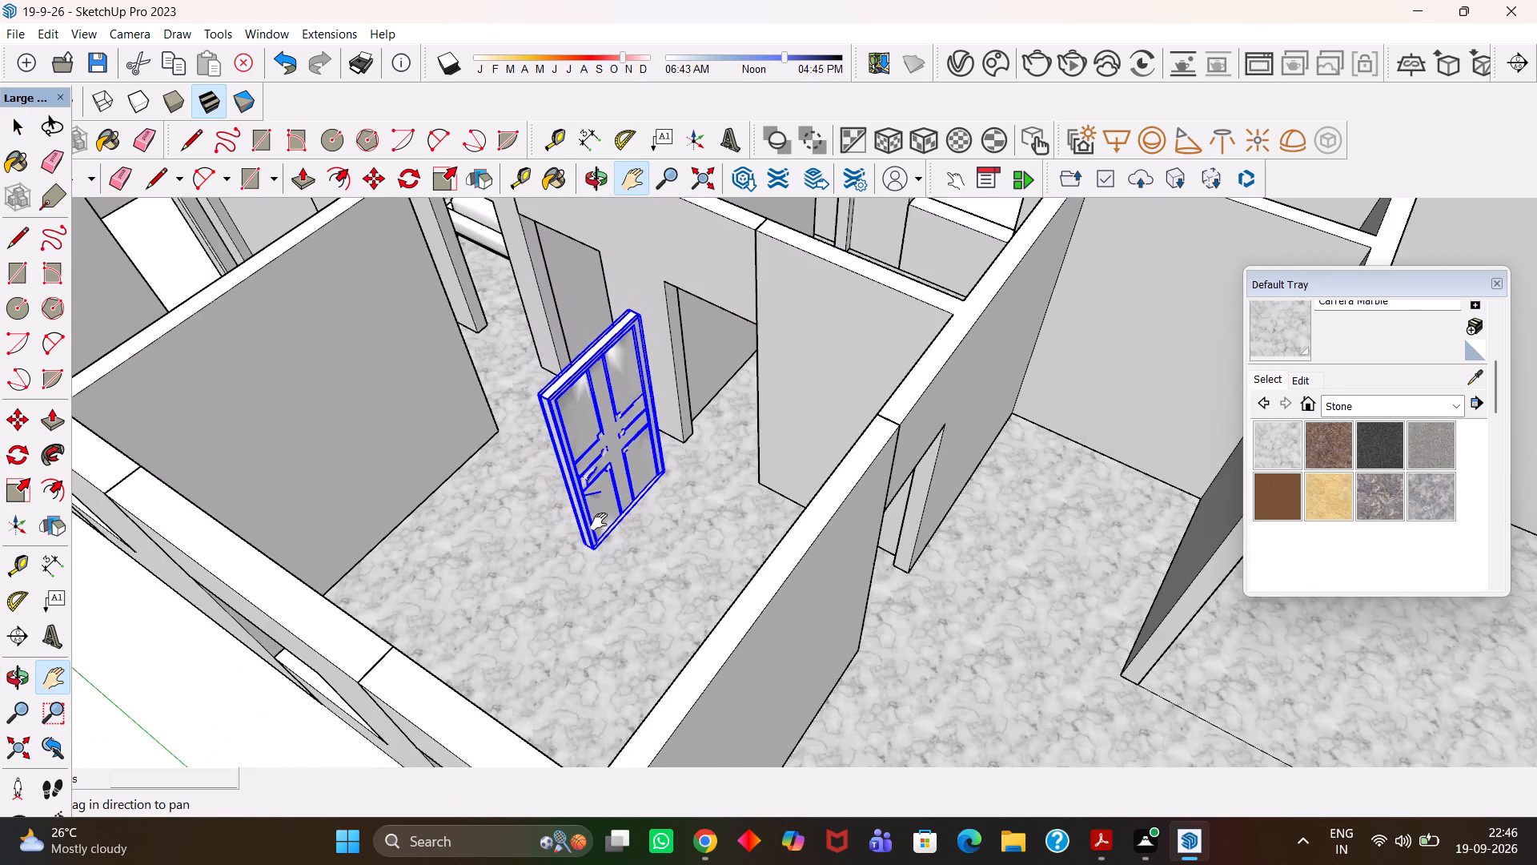
pyautogui.moveTo(599, 517); pyautogui.dragTo(628, 591)
pyautogui.scroll(-3, 558, 596)
pyautogui.scroll(1, 580, 606)
pyautogui.moveTo(592, 610); pyautogui.dragTo(627, 610, button='middle')
pyautogui.scroll(4, 627, 610)
pyautogui.scroll(-3, 627, 610)
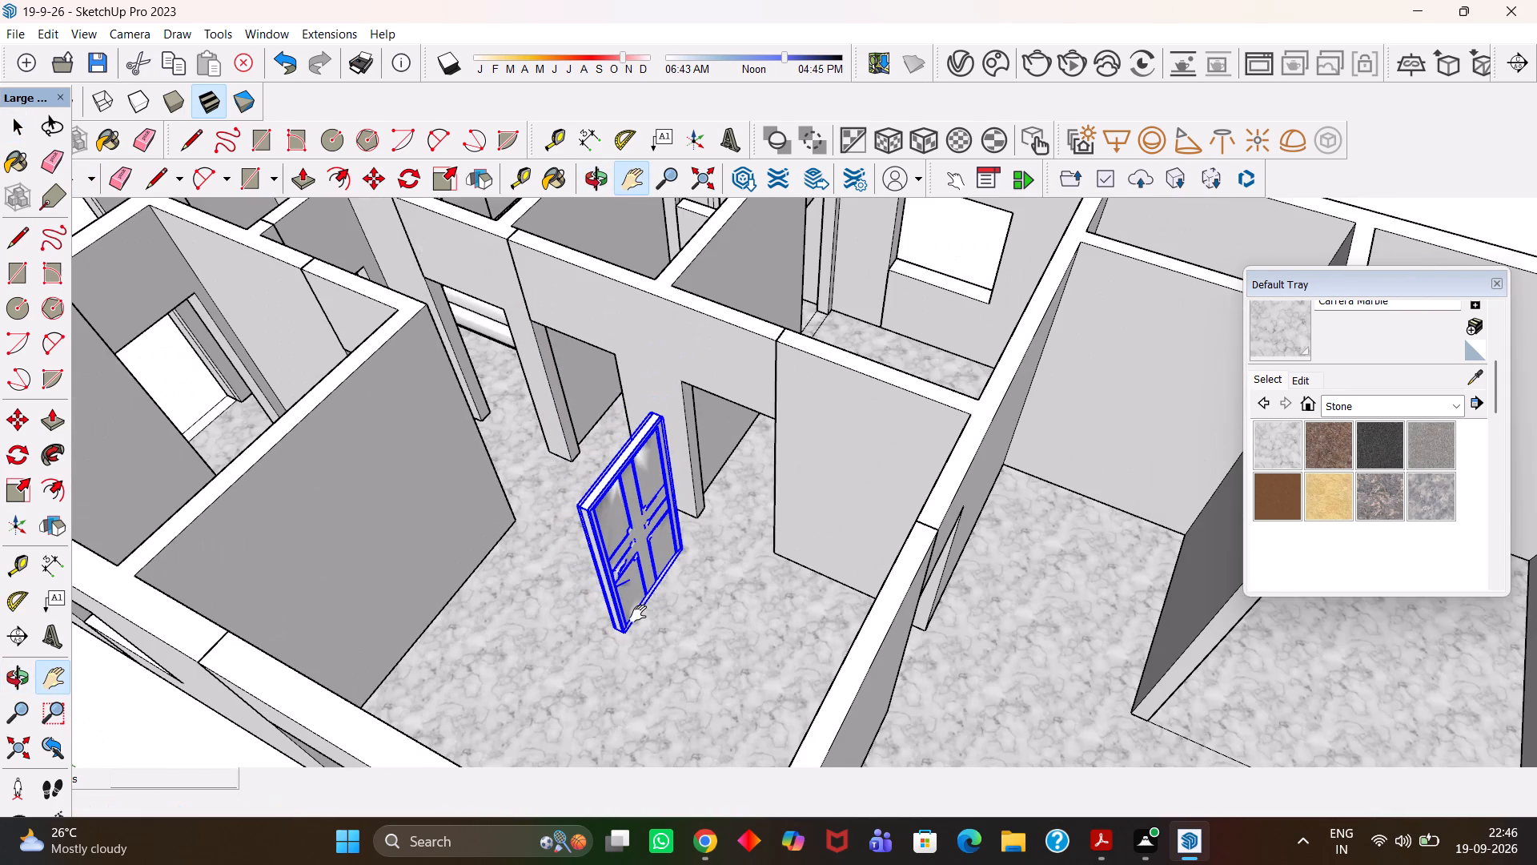
pyautogui.scroll(5, 640, 614)
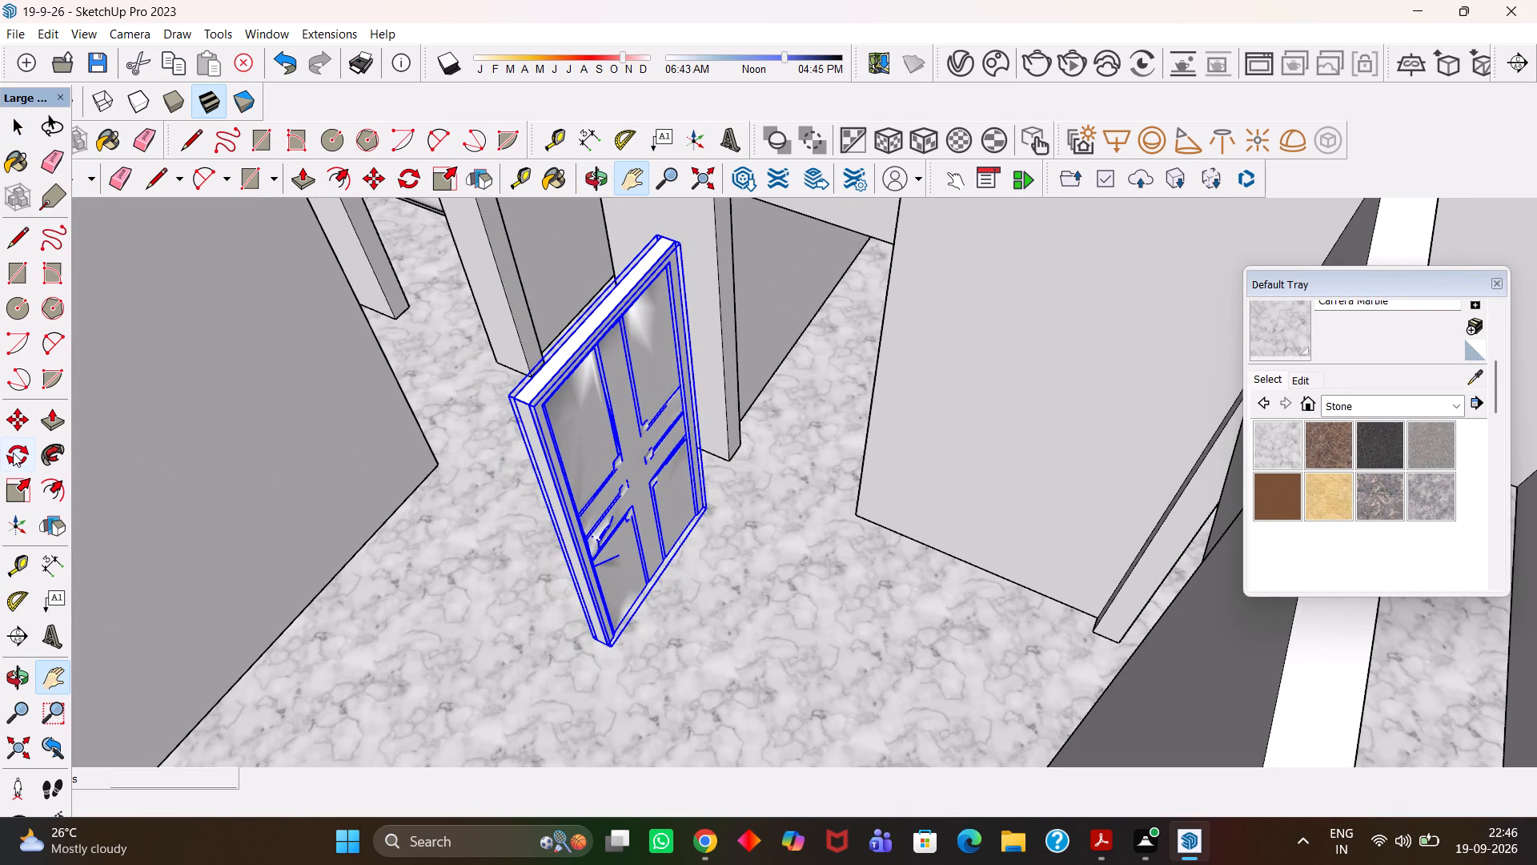
pyautogui.click(13, 453)
pyautogui.click(603, 650)
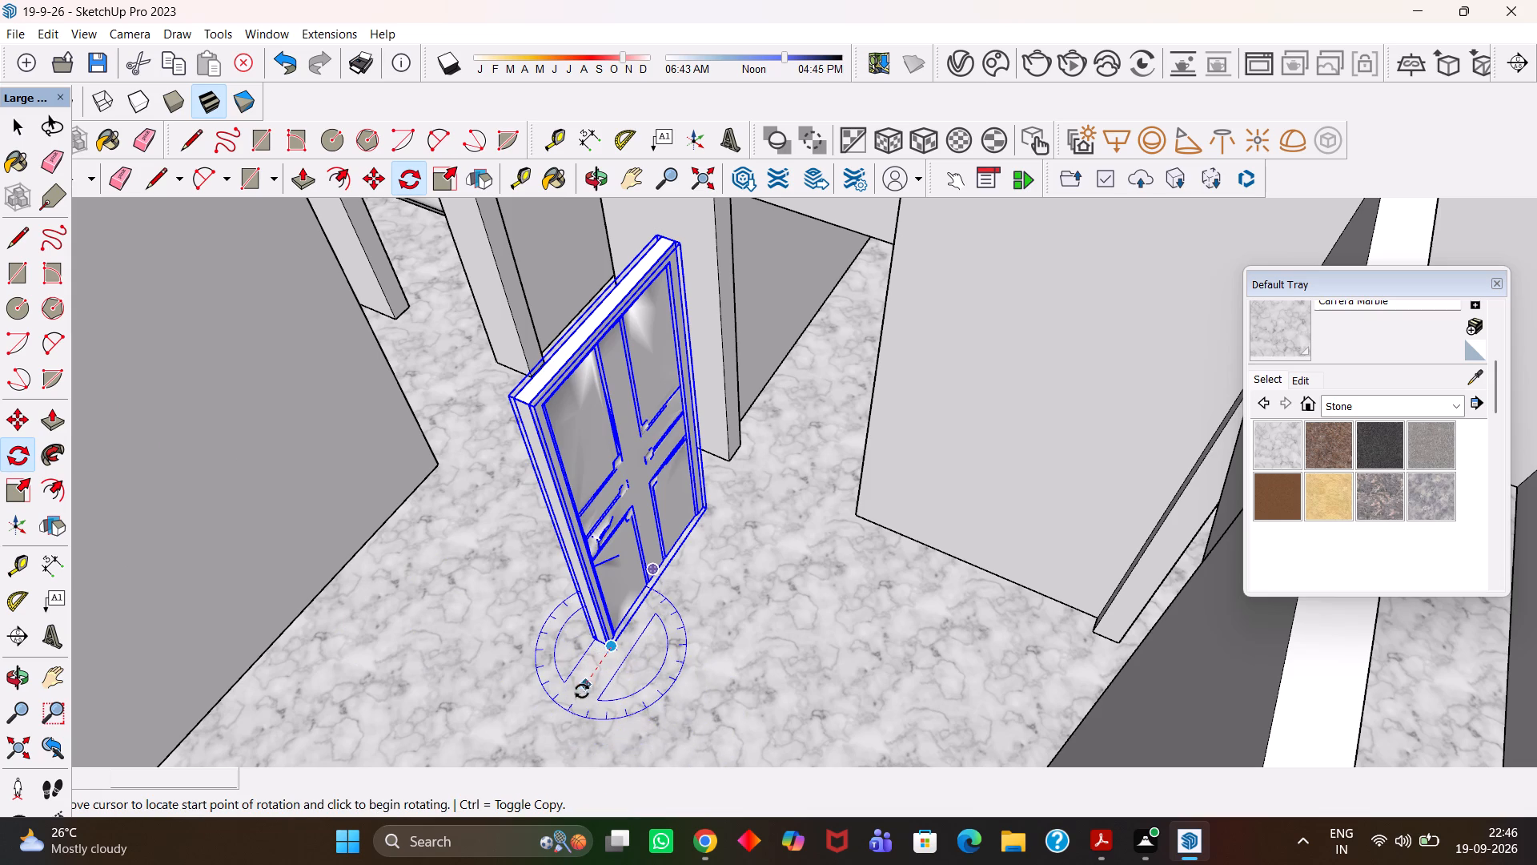
pyautogui.click(564, 709)
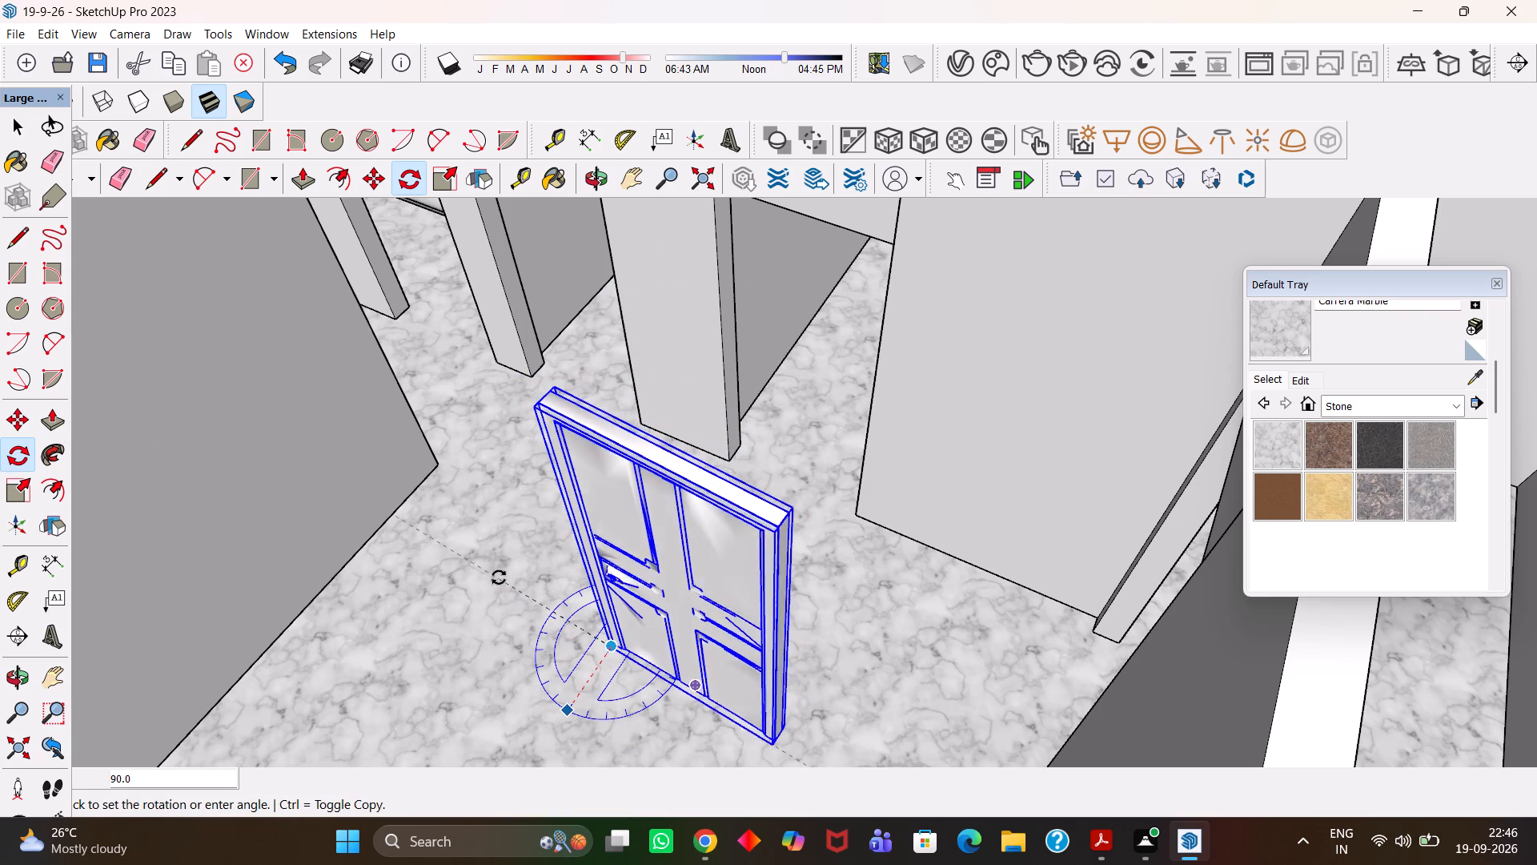
pyautogui.click(488, 577)
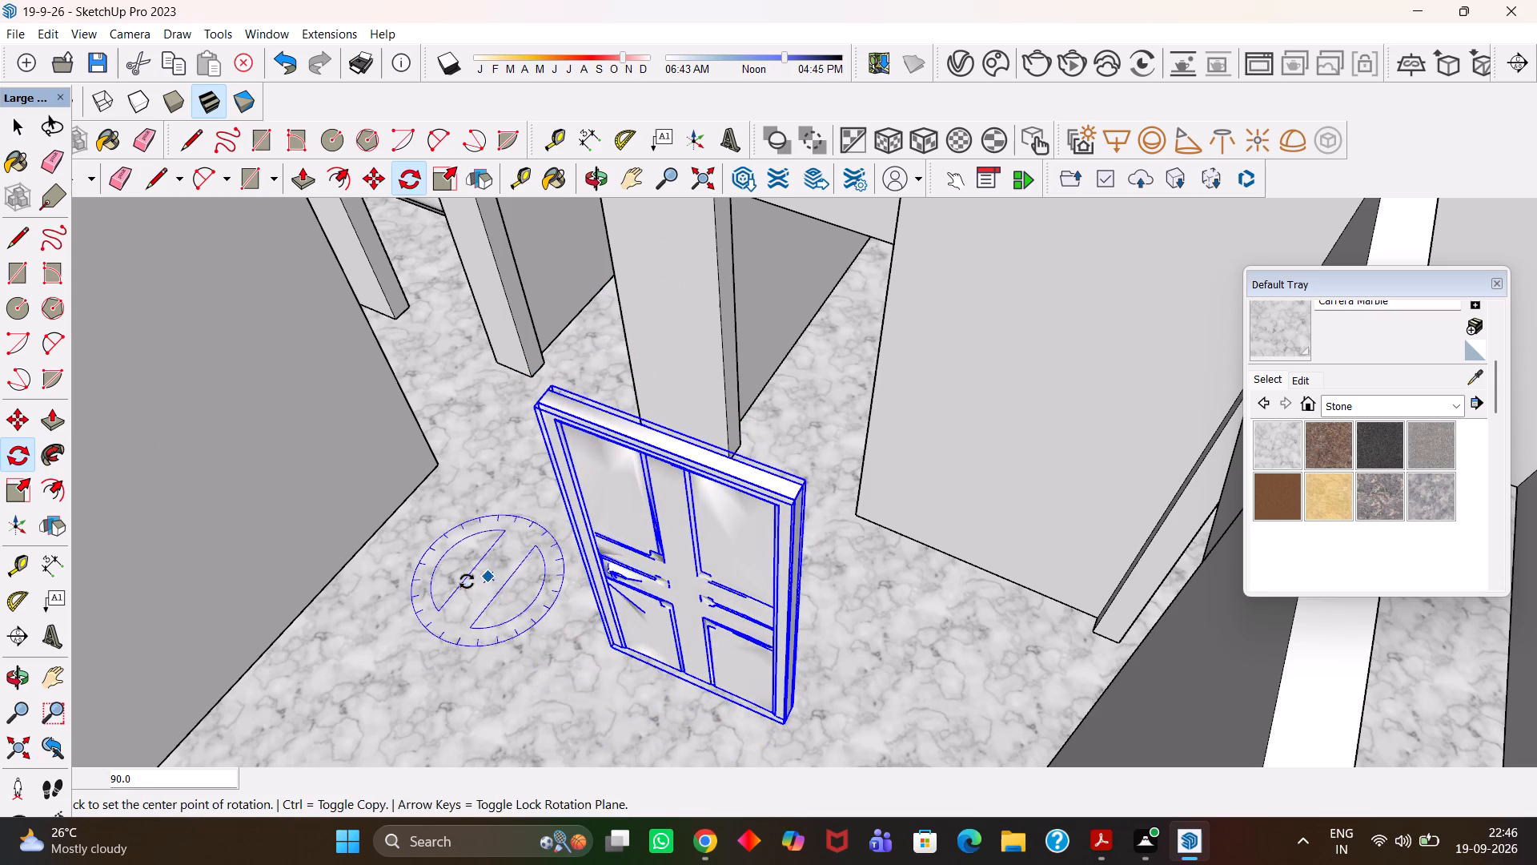
# Move the door by its bottom corner about 4' 10 5/16" to the doorway jamb in the central room's partition.
pyautogui.moveTo(455, 584); pyautogui.dragTo(739, 598, button='middle')
pyautogui.scroll(-1, 738, 594)
pyautogui.press('m')
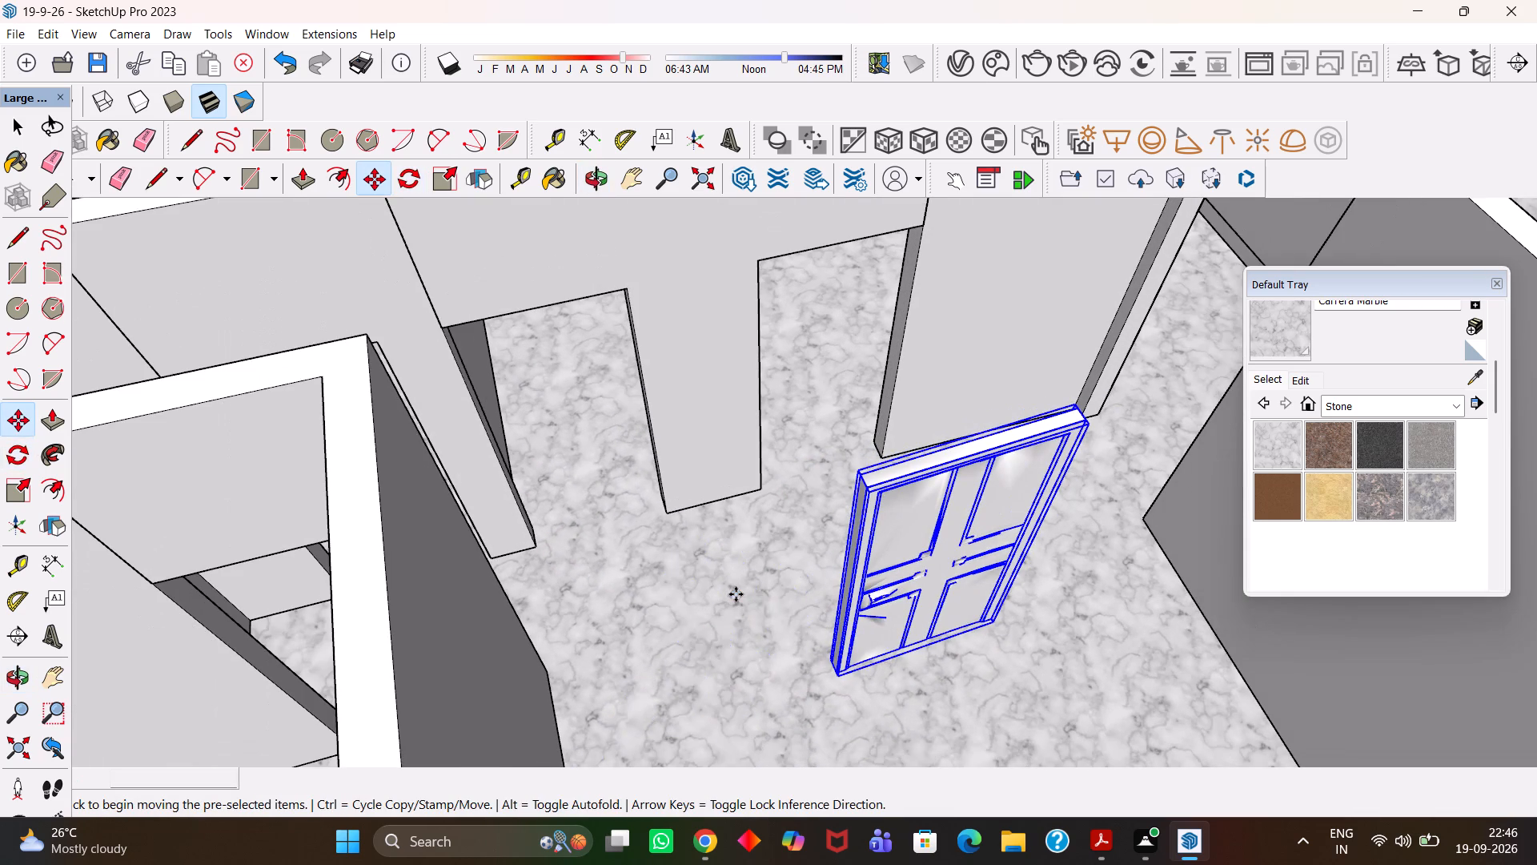
pyautogui.press('Return')
pyautogui.click(992, 622)
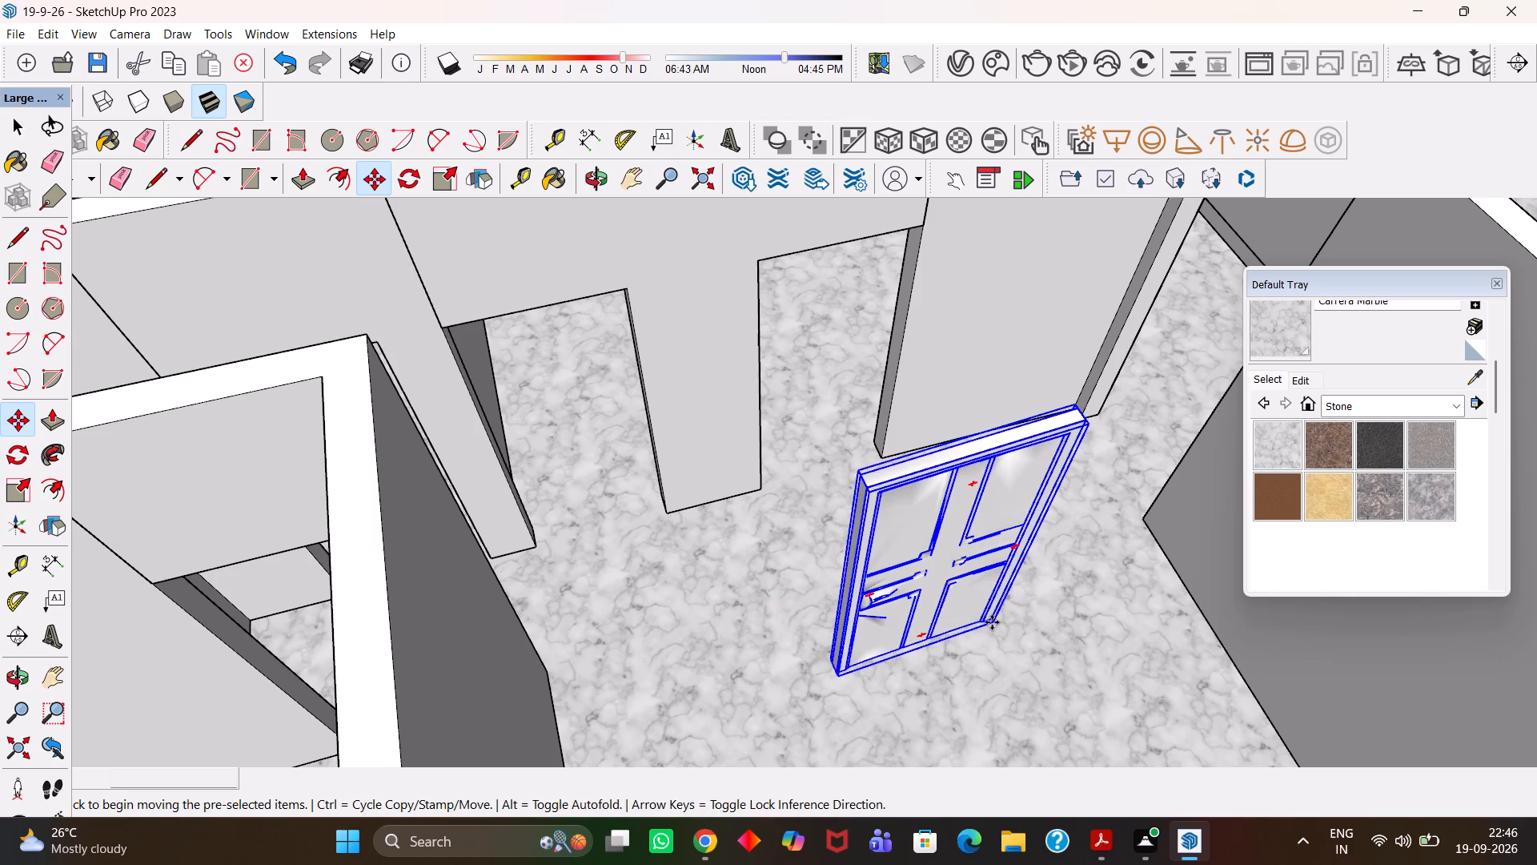
pyautogui.click(880, 451)
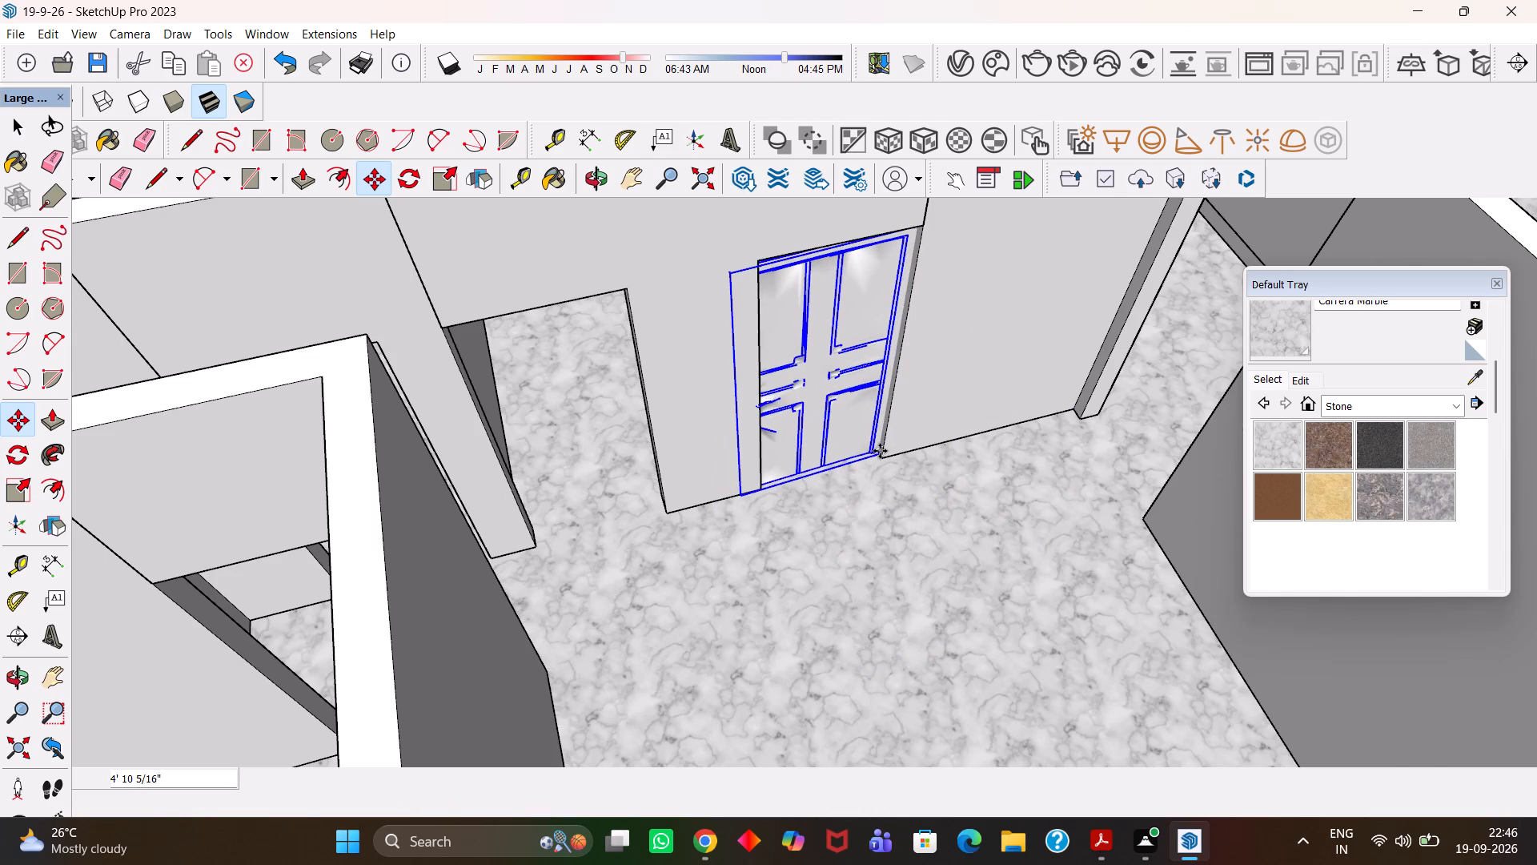
# Copy the door about 5' 4 9/16" along the partition into the neighbouring doorway.
pyautogui.scroll(4, 880, 451)
pyautogui.click(881, 453)
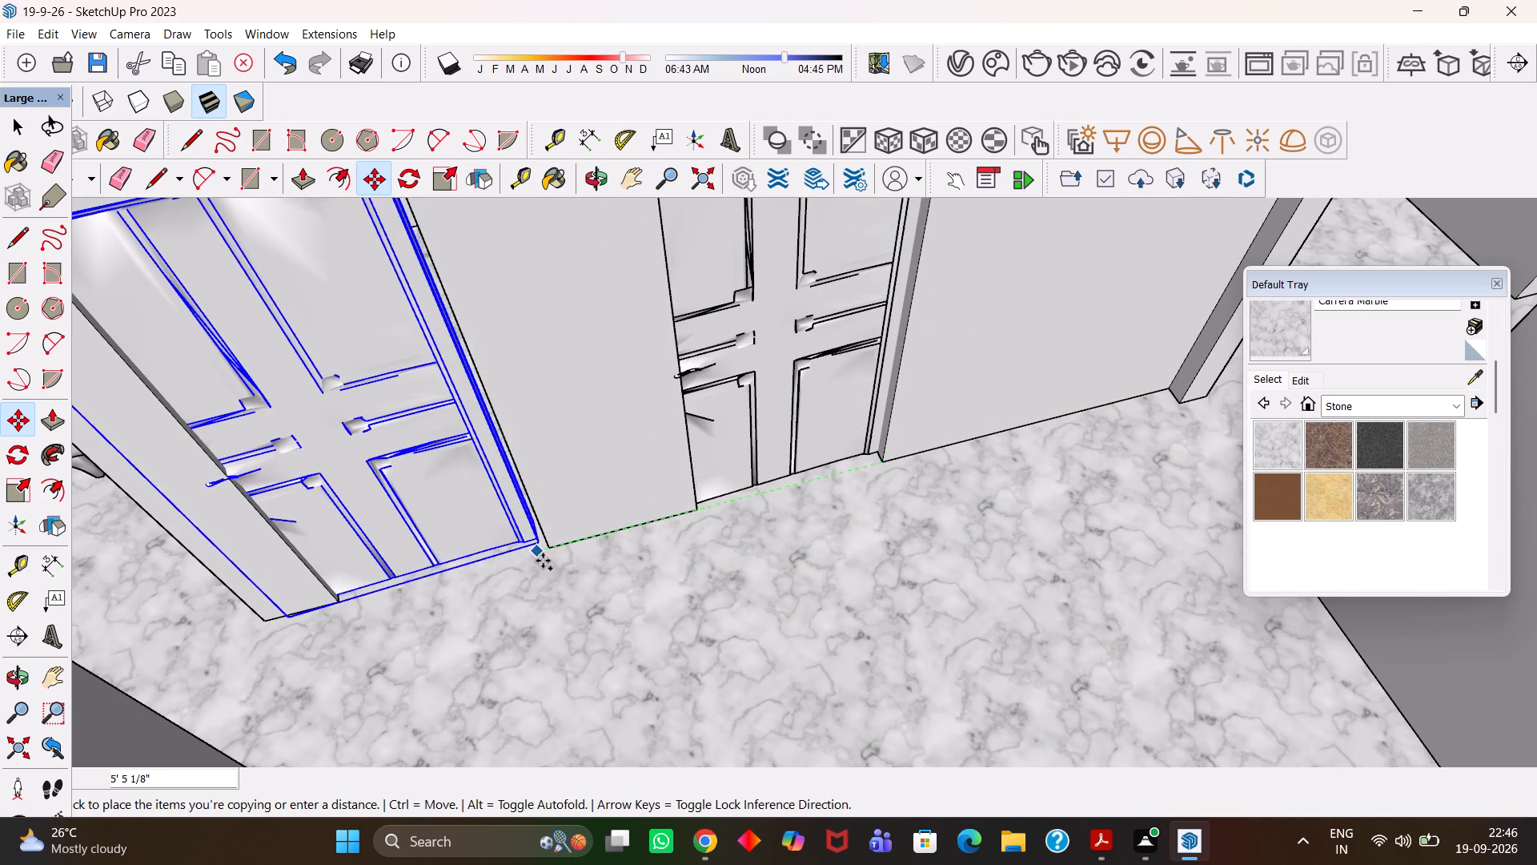
pyautogui.click(541, 553)
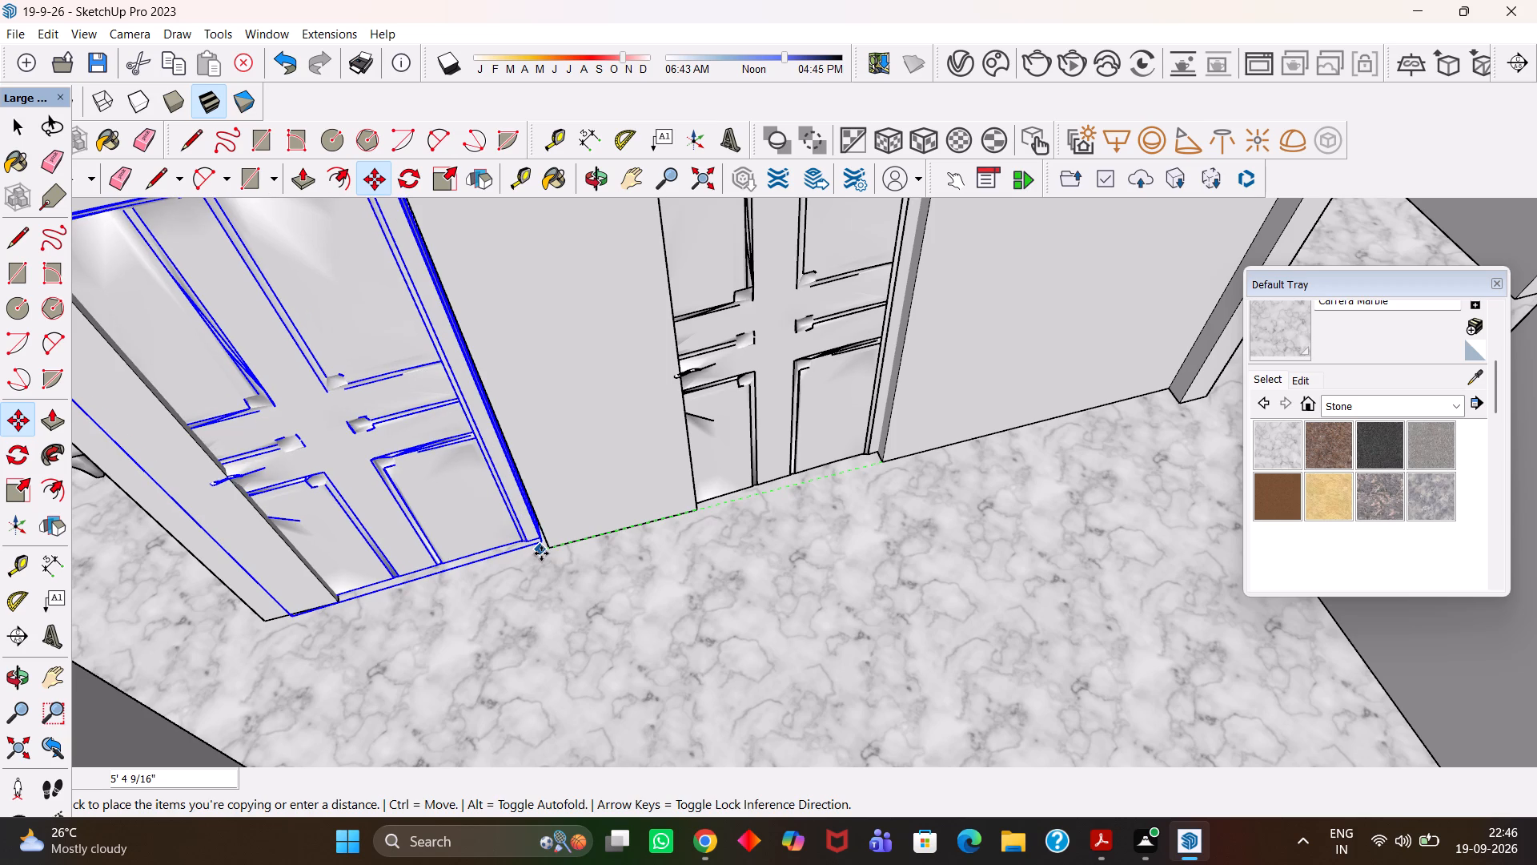
# Move the copied door about 2 13/16" so its bottom corner meets the doorway jamb.
pyautogui.press('h')
pyautogui.scroll(-5, 541, 553)
pyautogui.moveTo(470, 490); pyautogui.dragTo(684, 522)
pyautogui.scroll(7, 684, 524)
pyautogui.moveTo(704, 541); pyautogui.dragTo(680, 551, button='middle')
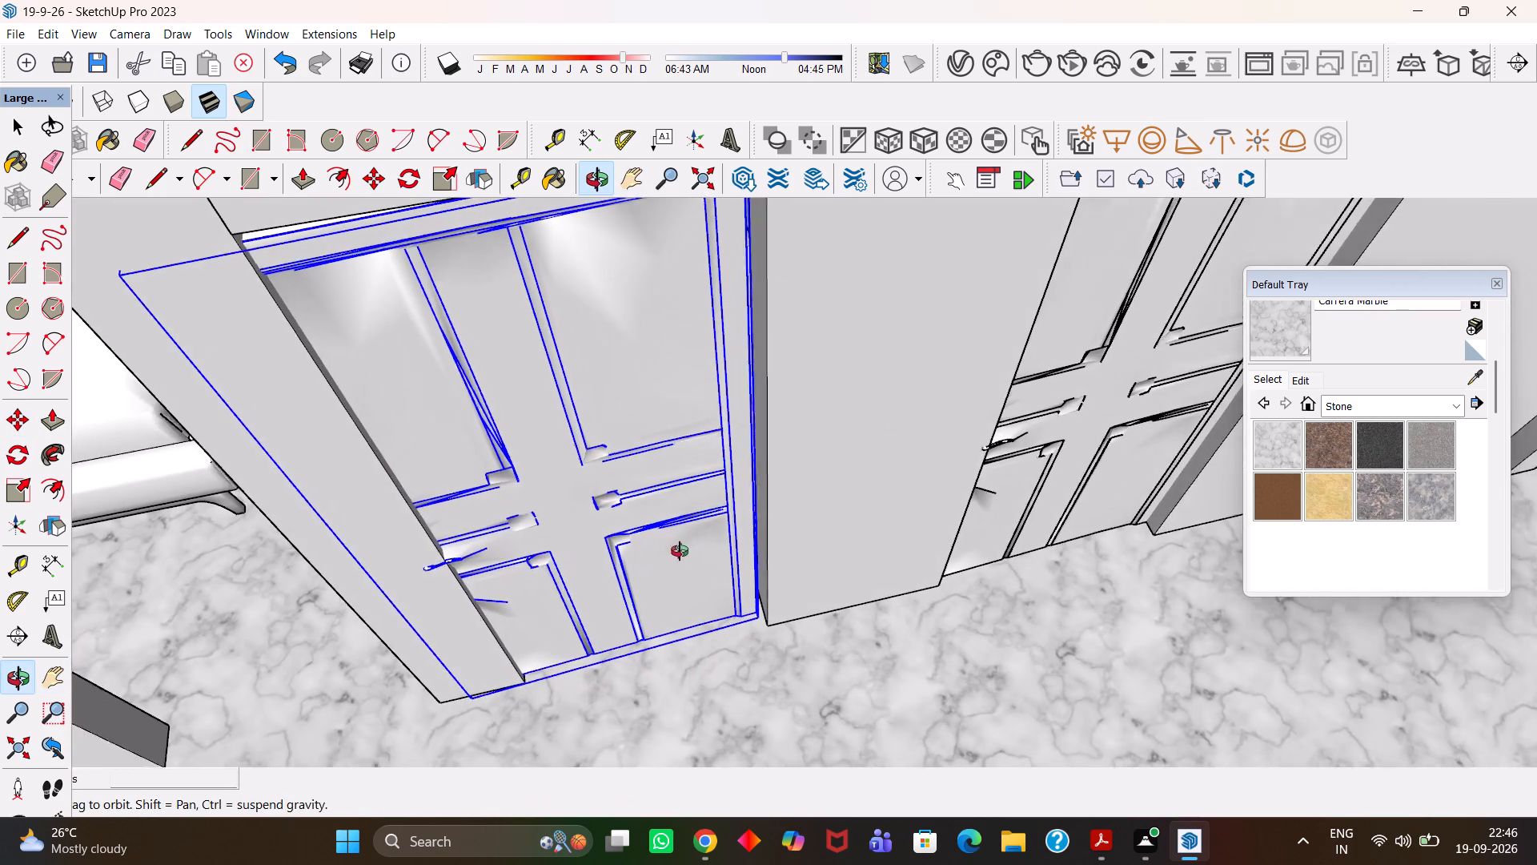
pyautogui.moveTo(680, 551); pyautogui.dragTo(678, 551, button='middle')
pyautogui.scroll(2, 678, 551)
pyautogui.press('m')
pyautogui.click(764, 629)
pyautogui.click(779, 630)
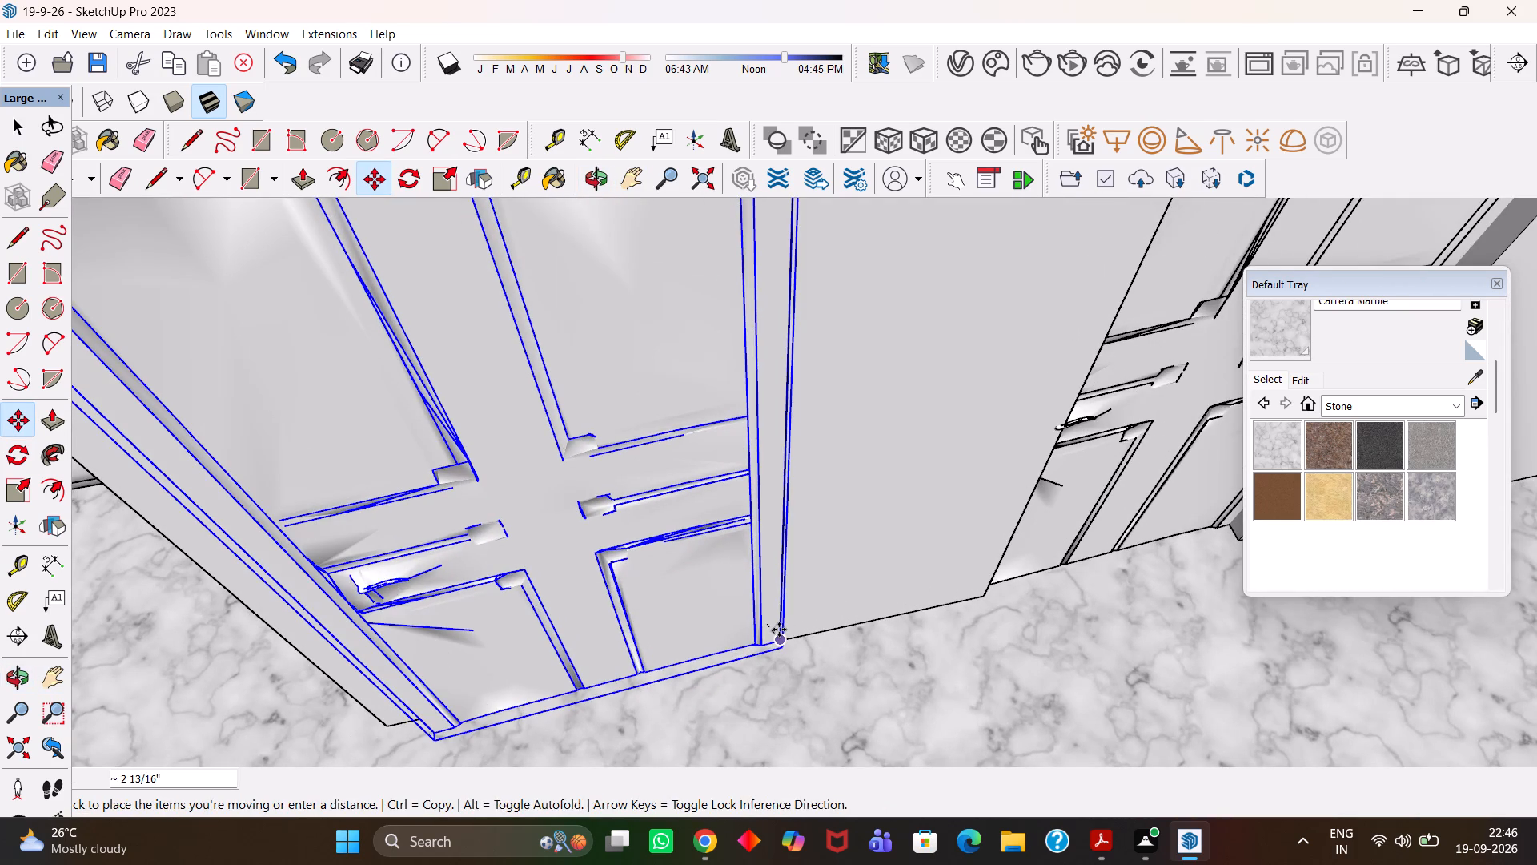
# Scale the copied door's width to about 0.84, using the doorway's opposite jamb as the limit.
pyautogui.press('h')
pyautogui.scroll(-7, 750, 615)
pyautogui.moveTo(728, 547); pyautogui.dragTo(627, 569, button='middle')
pyautogui.scroll(3, 616, 569)
pyautogui.press('s')
pyautogui.click(391, 501)
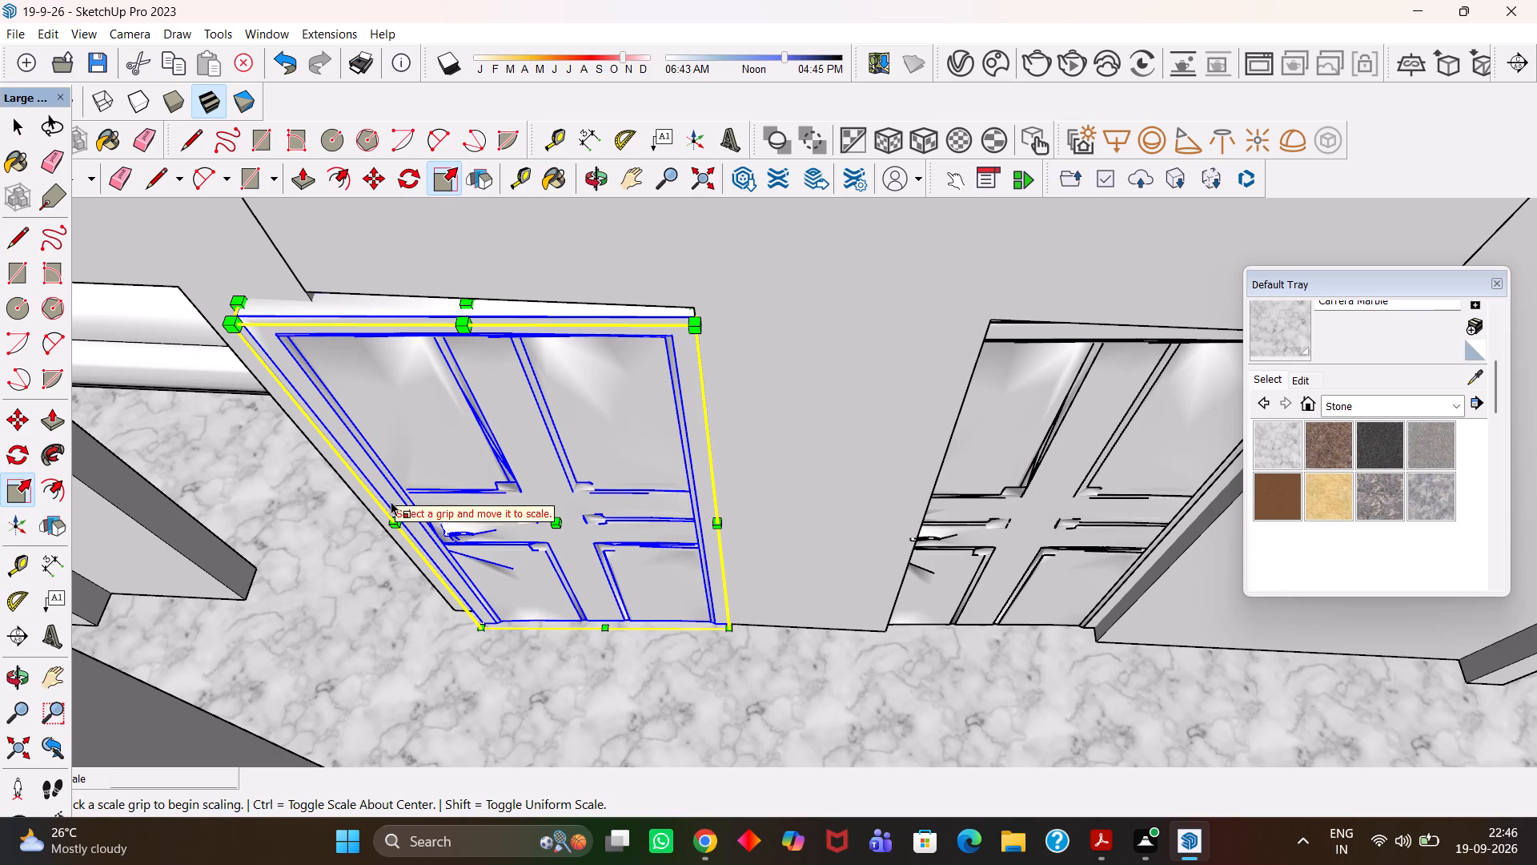
pyautogui.press('space')
pyautogui.press('k')
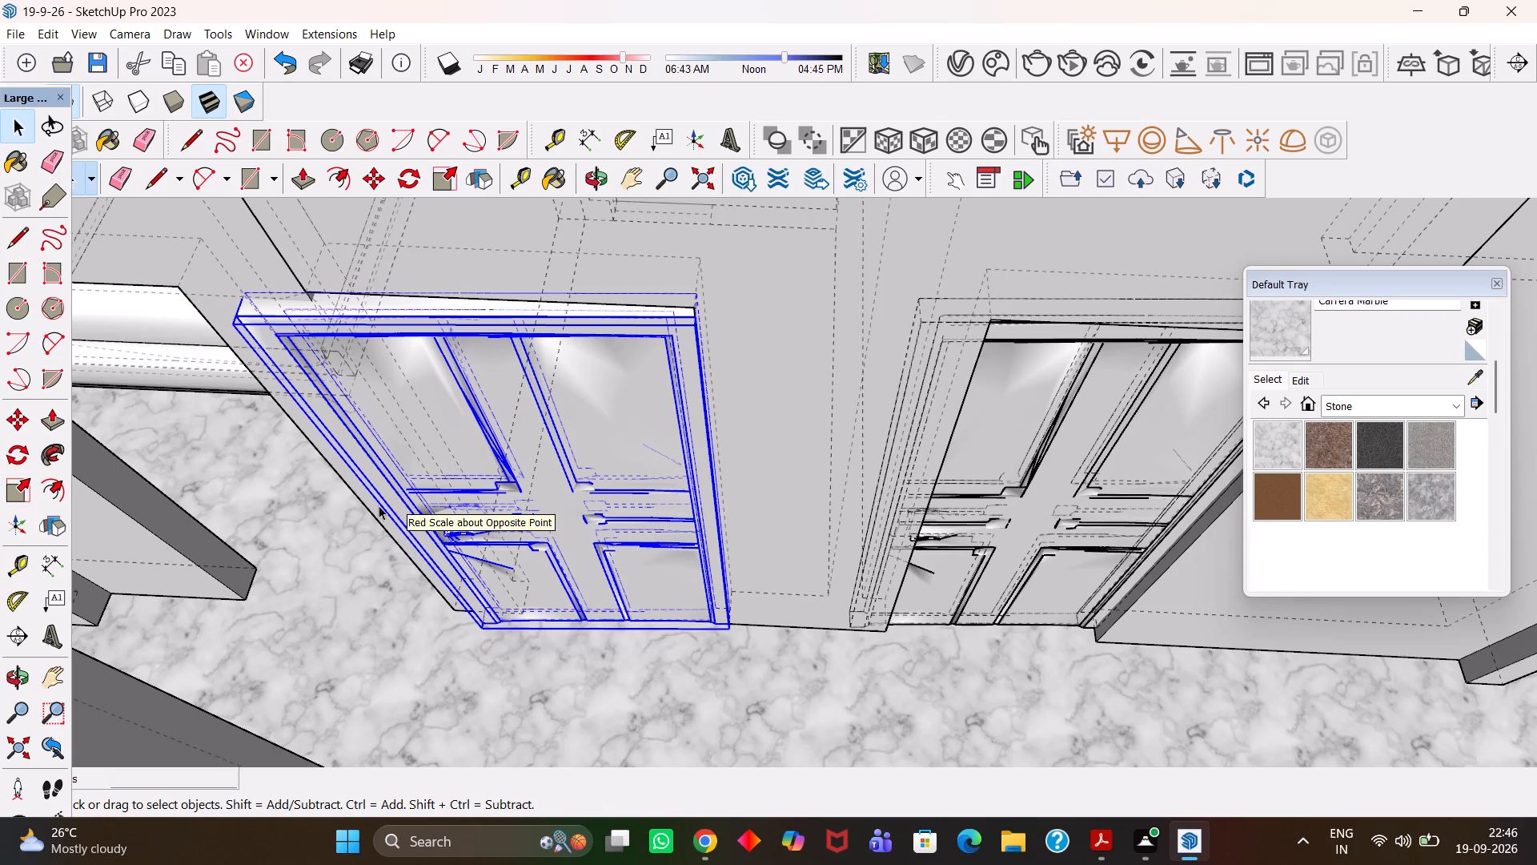
pyautogui.press('k')
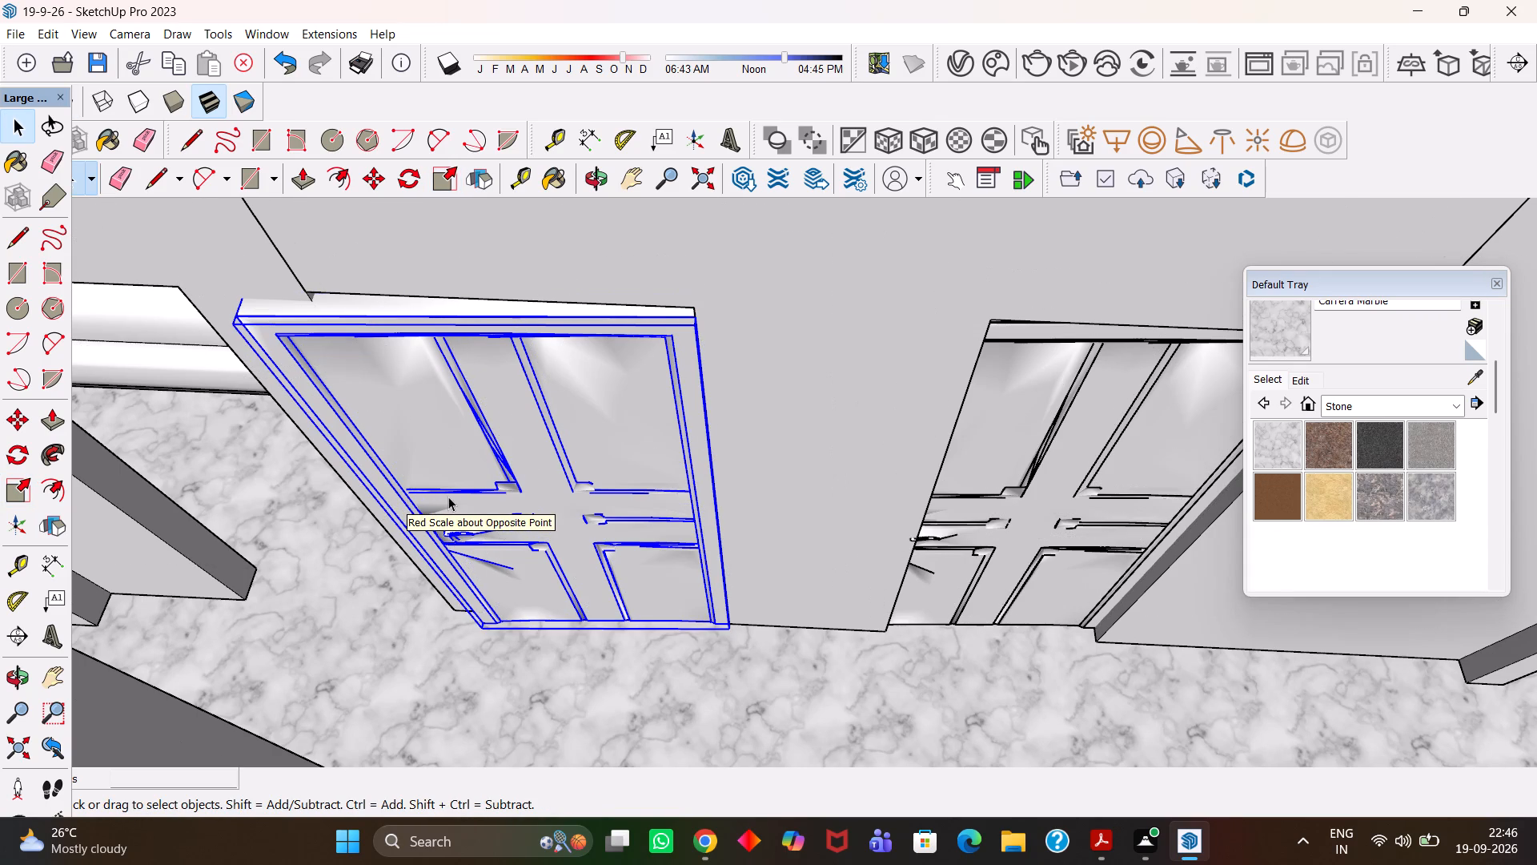
pyautogui.press('s')
pyautogui.press('k')
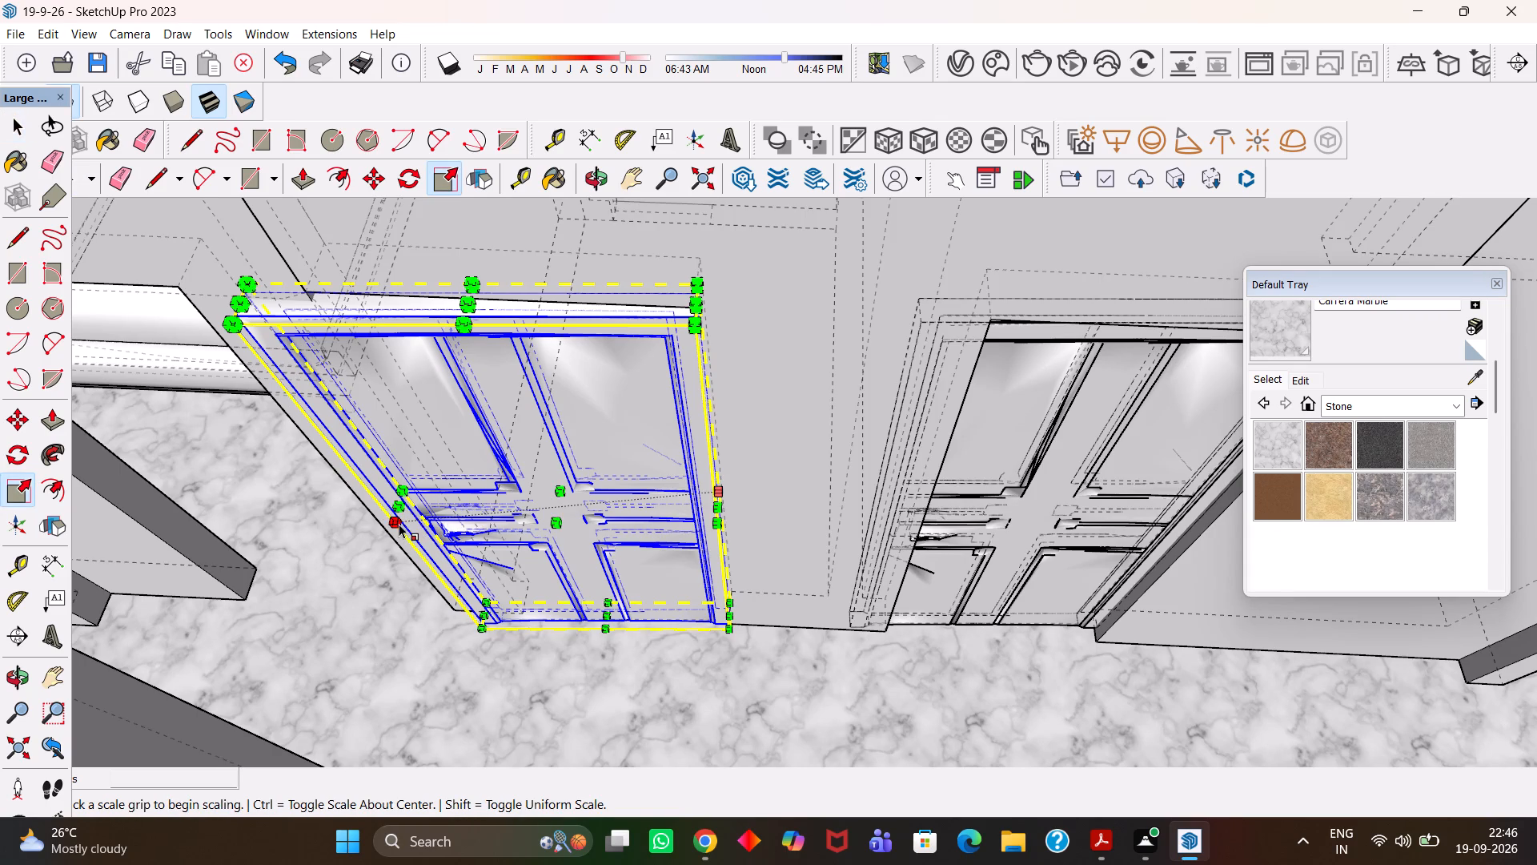
pyautogui.click(400, 508)
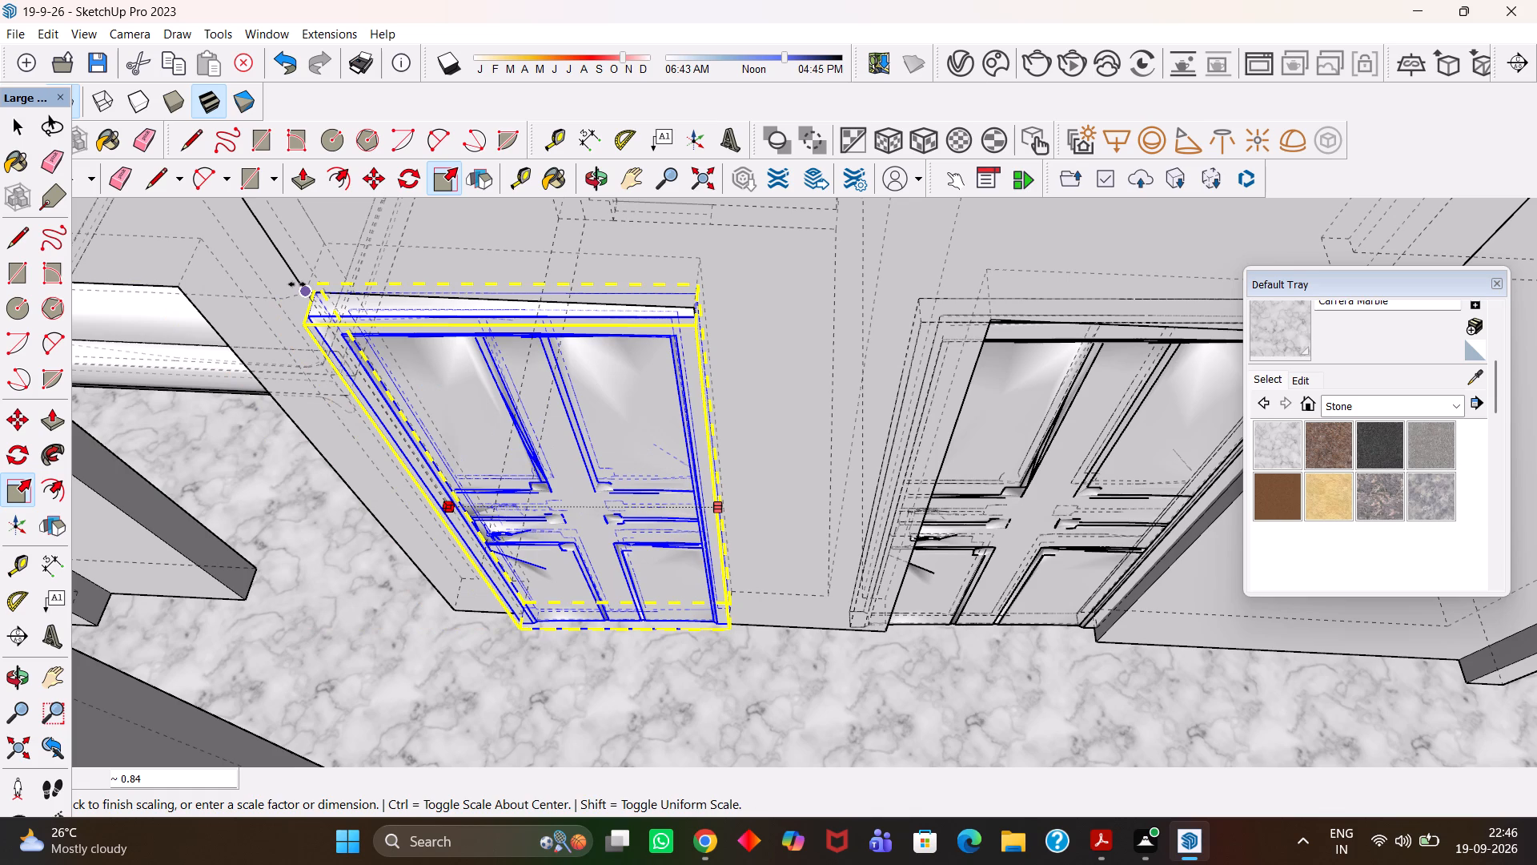
pyautogui.click(299, 284)
# Shift the narrowed door about 15/16" from its bottom corner to align it with the partition's base.
pyautogui.moveTo(324, 284); pyautogui.dragTo(353, 333, button='middle')
pyautogui.press('h')
pyautogui.scroll(-2, 353, 333)
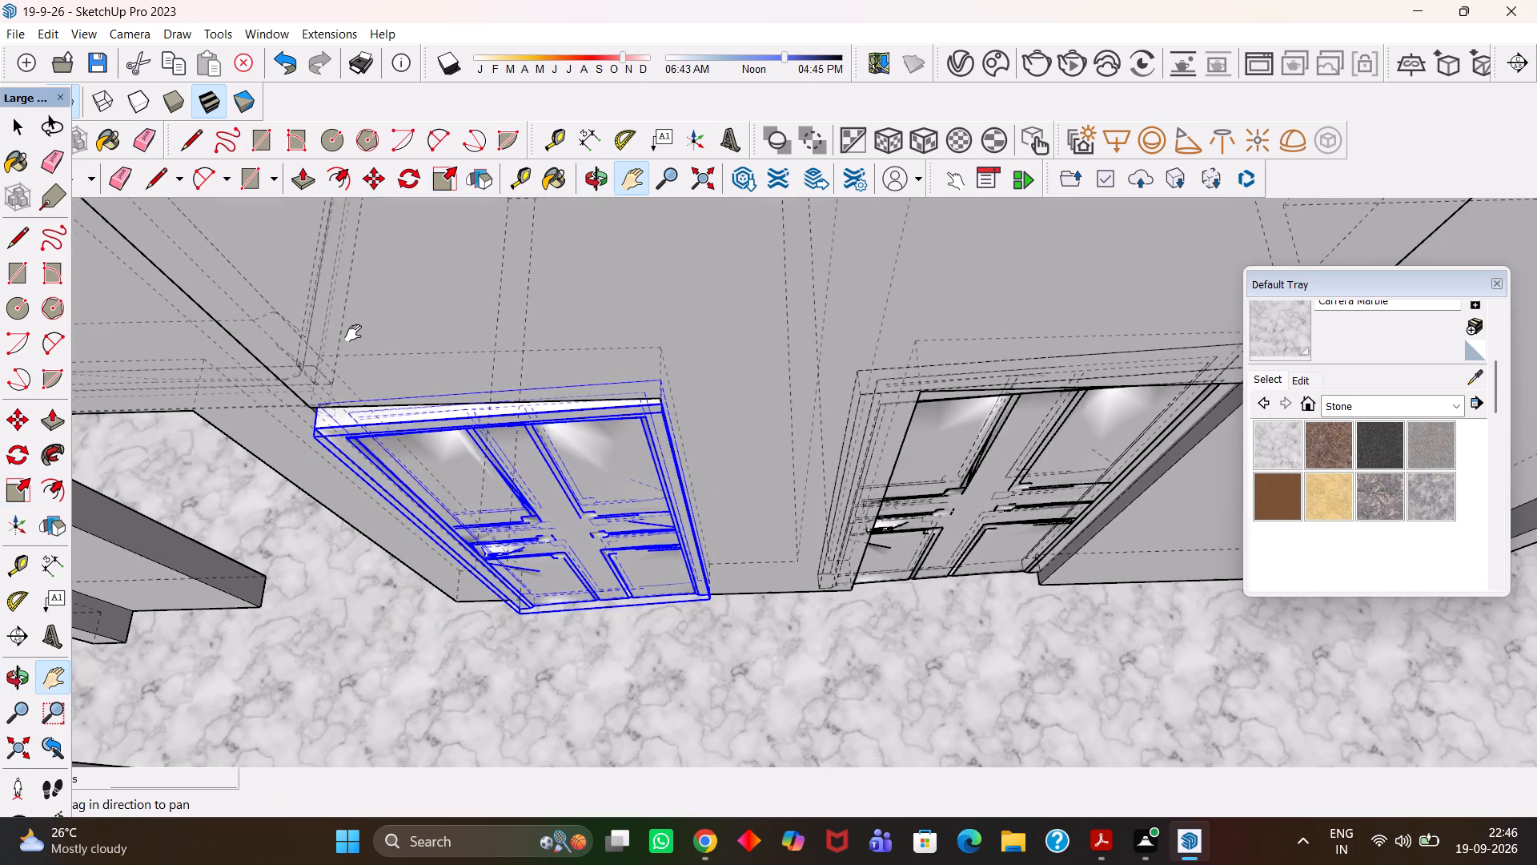
pyautogui.scroll(-2, 360, 341)
pyautogui.press('k')
pyautogui.moveTo(412, 397); pyautogui.dragTo(383, 358, button='middle')
pyautogui.press('h')
pyautogui.scroll(3, 471, 493)
pyautogui.moveTo(511, 513); pyautogui.dragTo(504, 456)
pyautogui.press('space')
pyautogui.click(622, 517)
pyautogui.scroll(5, 709, 561)
pyautogui.press('m')
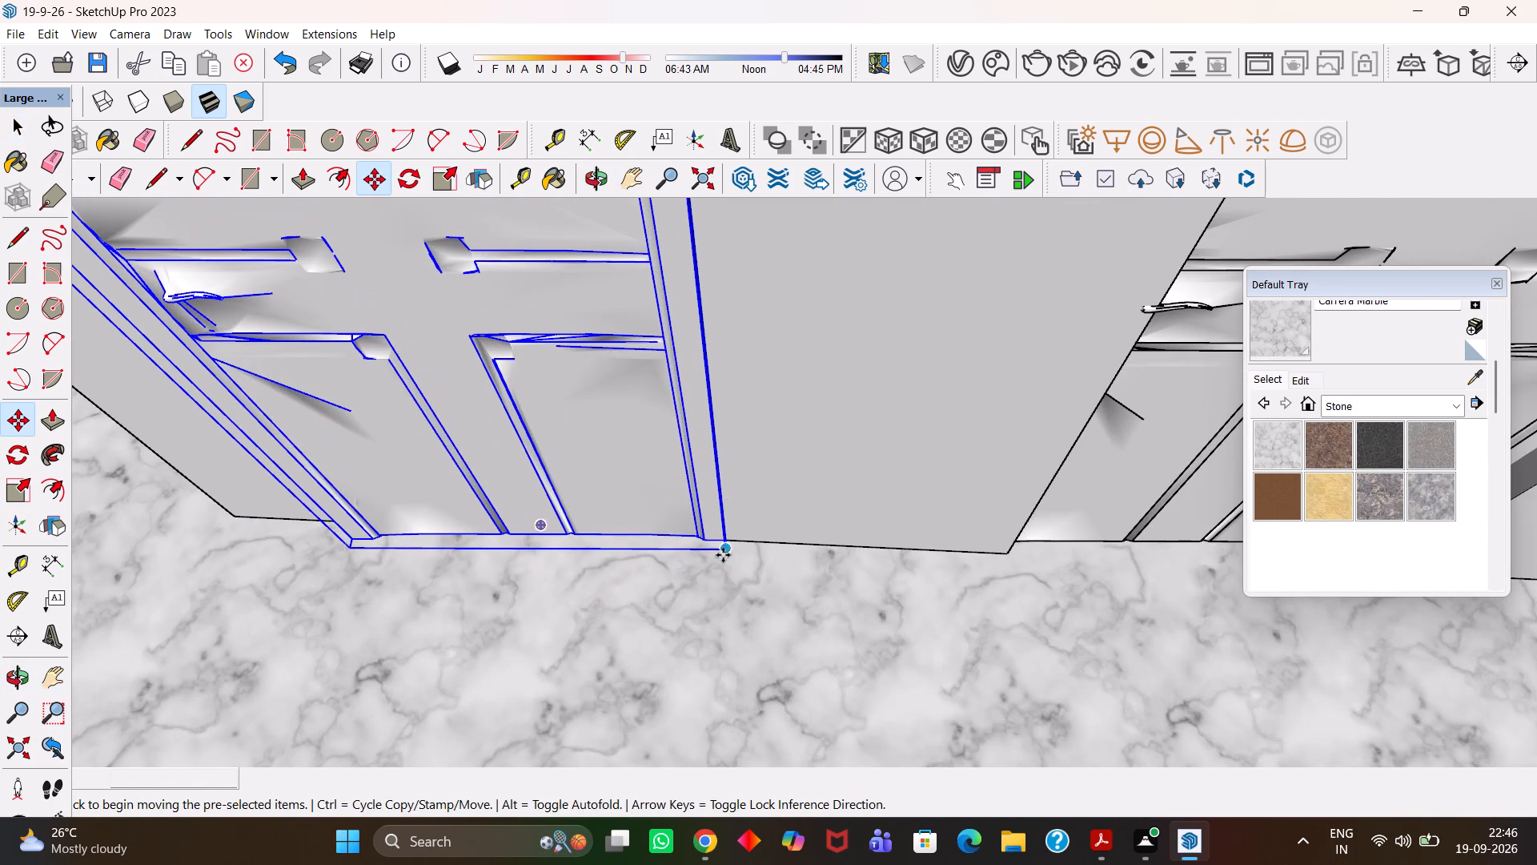
pyautogui.click(726, 553)
pyautogui.click(720, 537)
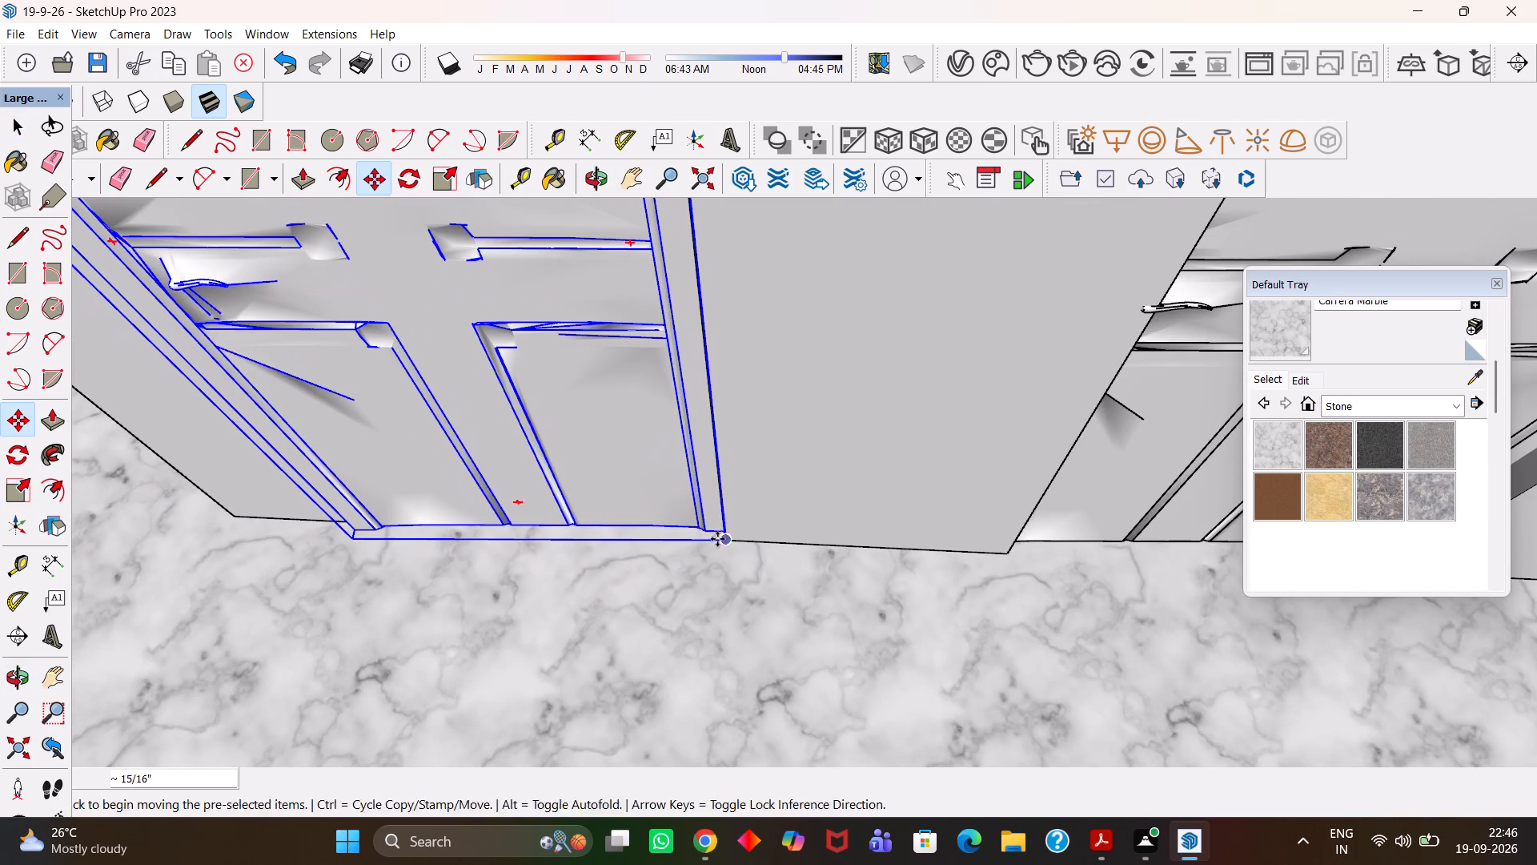
# Scale the original door's width to about 0.86 to fit between the jambs of its doorway.
pyautogui.press('h')
pyautogui.scroll(-8, 699, 543)
pyautogui.moveTo(715, 541); pyautogui.dragTo(723, 540, button='middle')
pyautogui.scroll(2, 716, 541)
pyautogui.press('h')
pyautogui.moveTo(1006, 557); pyautogui.dragTo(736, 565)
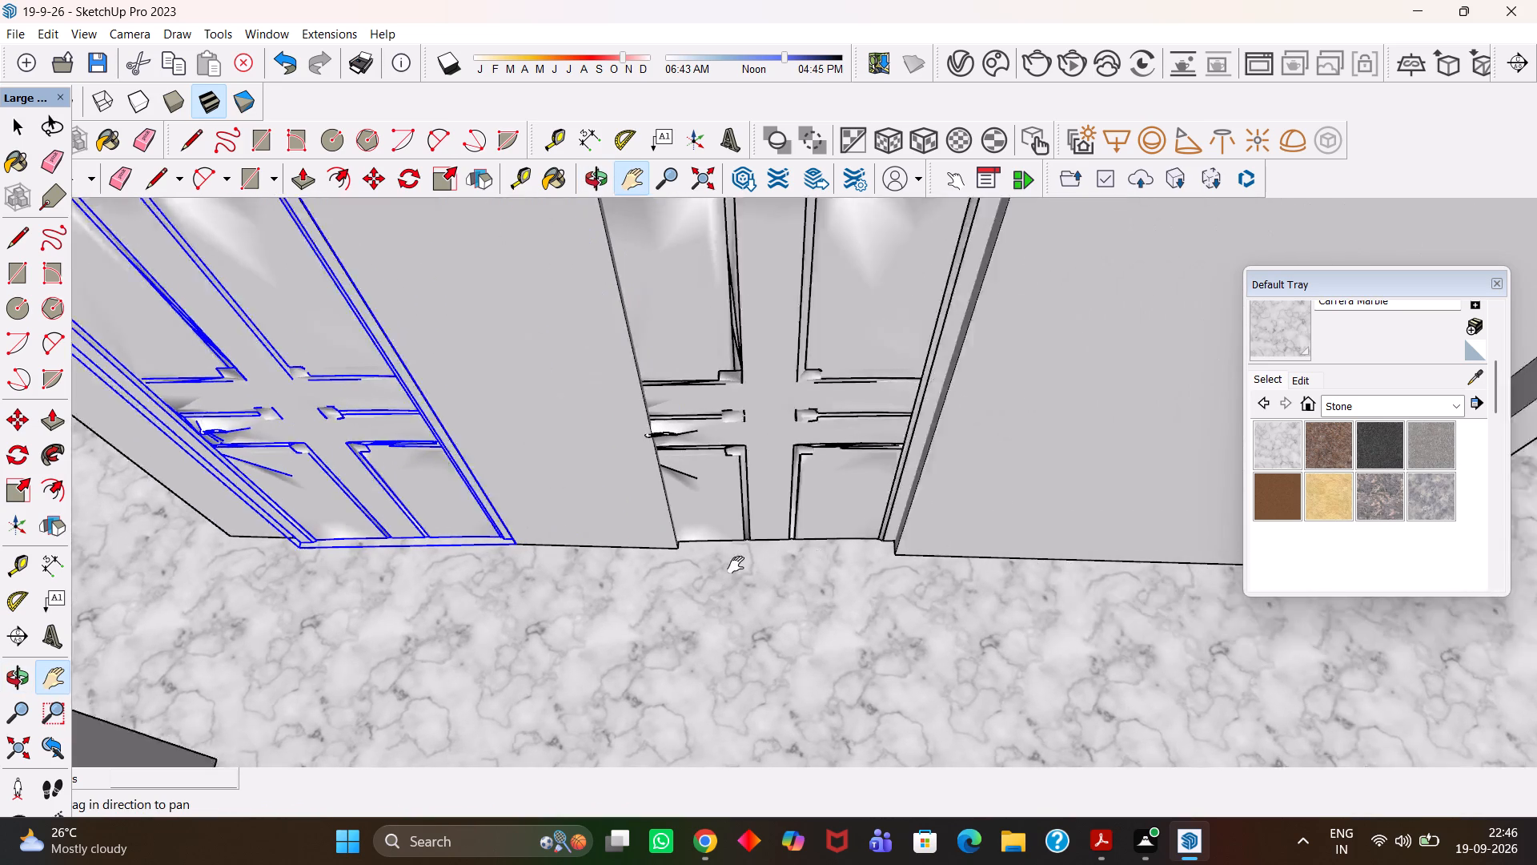
pyautogui.moveTo(736, 565); pyautogui.dragTo(724, 567)
pyautogui.moveTo(721, 556); pyautogui.dragTo(732, 551, button='middle')
pyautogui.scroll(2, 722, 556)
pyautogui.press('space')
pyautogui.click(725, 501)
pyautogui.scroll(-4, 725, 501)
pyautogui.press('h')
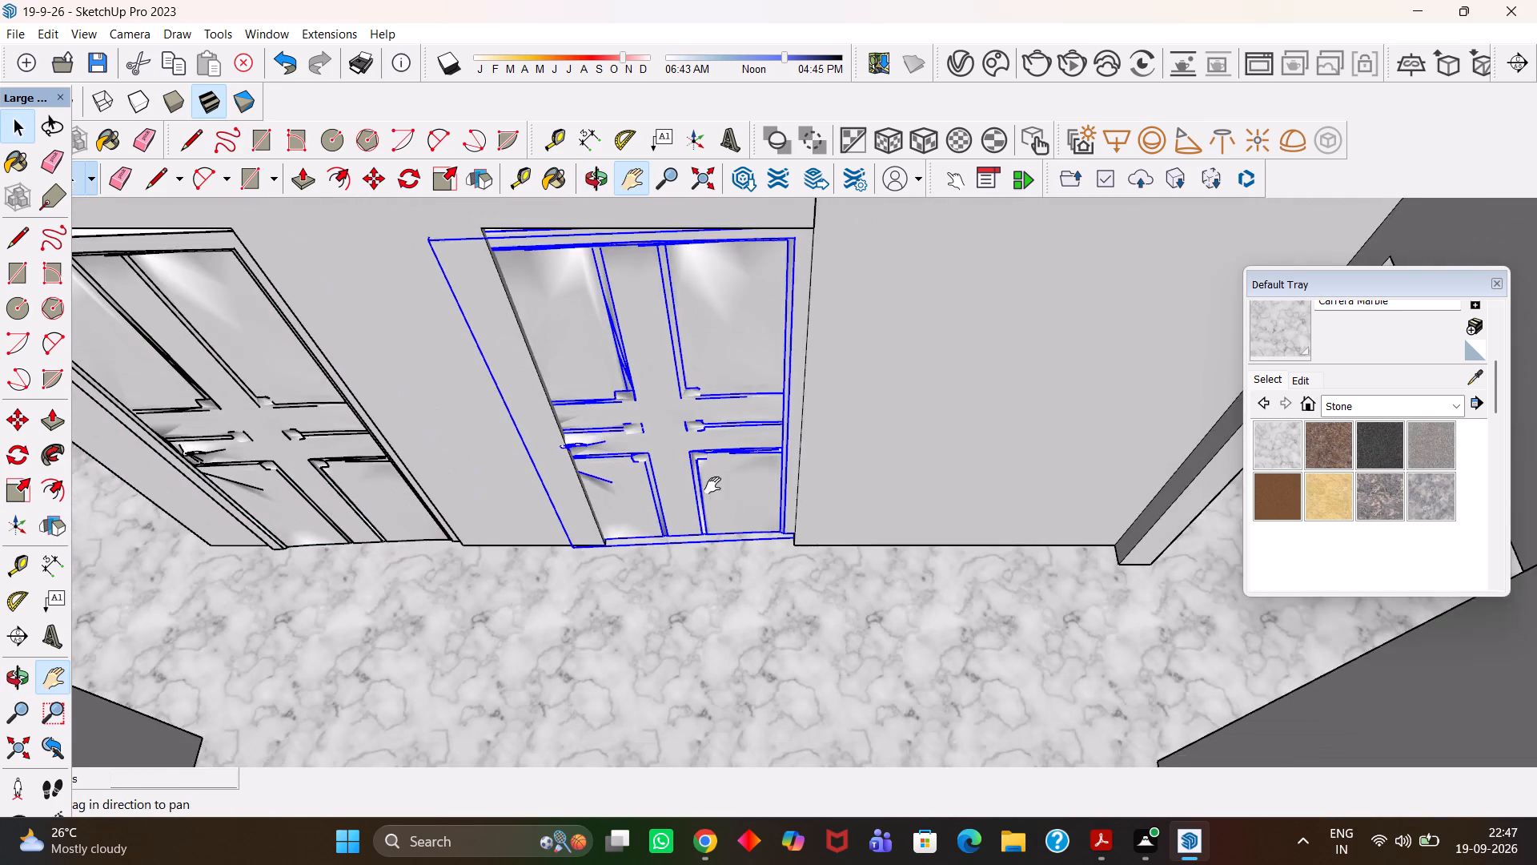
pyautogui.moveTo(712, 485); pyautogui.dragTo(757, 515)
pyautogui.moveTo(737, 528); pyautogui.dragTo(720, 530, button='middle')
pyautogui.scroll(-2, 718, 531)
pyautogui.press('h')
pyautogui.moveTo(704, 532); pyautogui.dragTo(724, 548)
pyautogui.moveTo(724, 551); pyautogui.dragTo(700, 551, button='middle')
pyautogui.scroll(1, 700, 551)
pyautogui.press('s')
pyautogui.scroll(2, 632, 530)
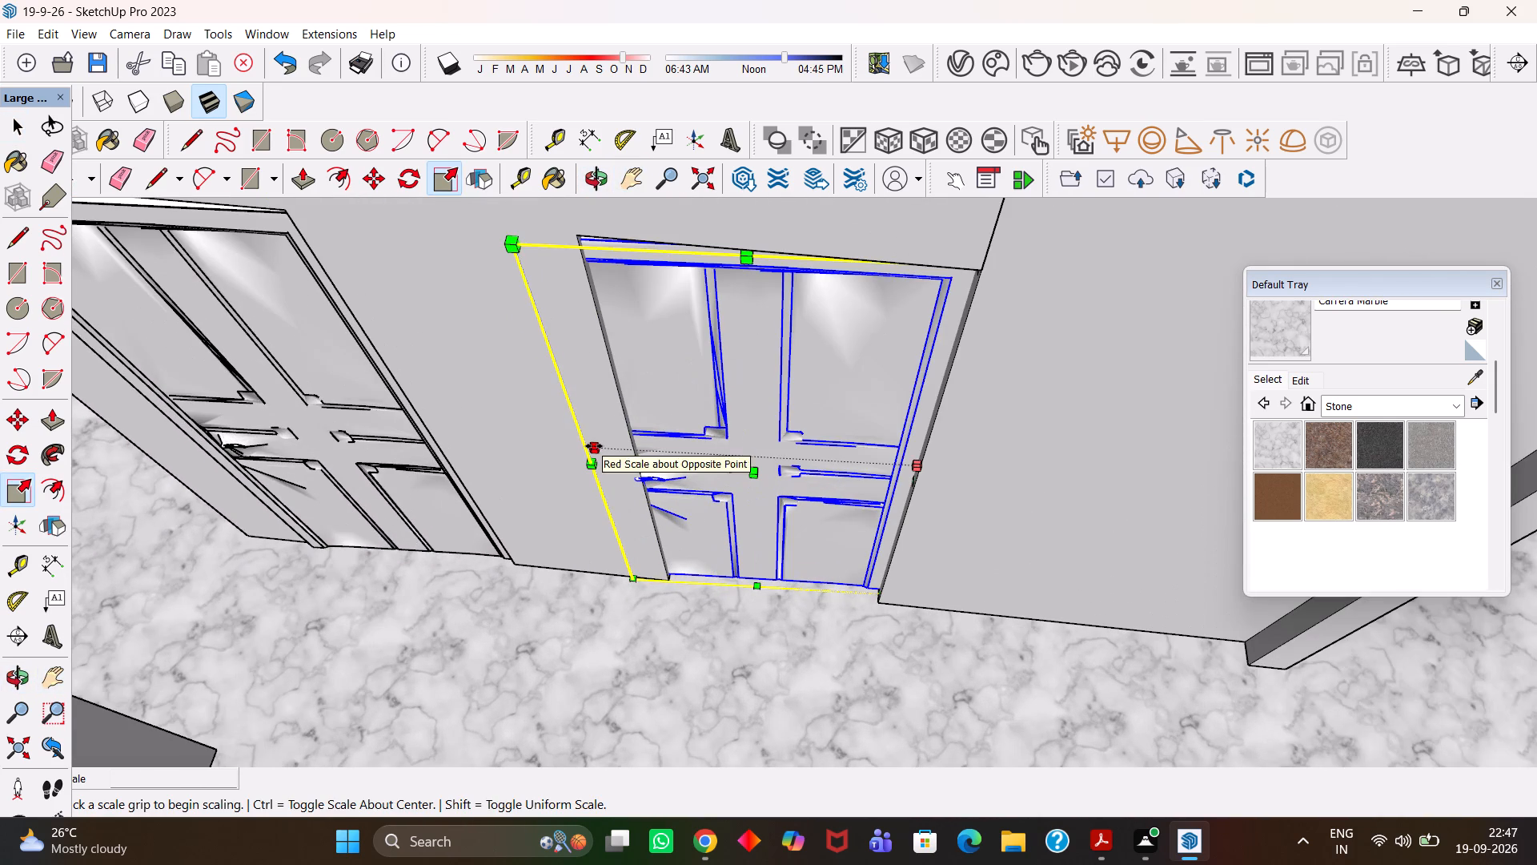
pyautogui.click(594, 446)
pyautogui.click(630, 445)
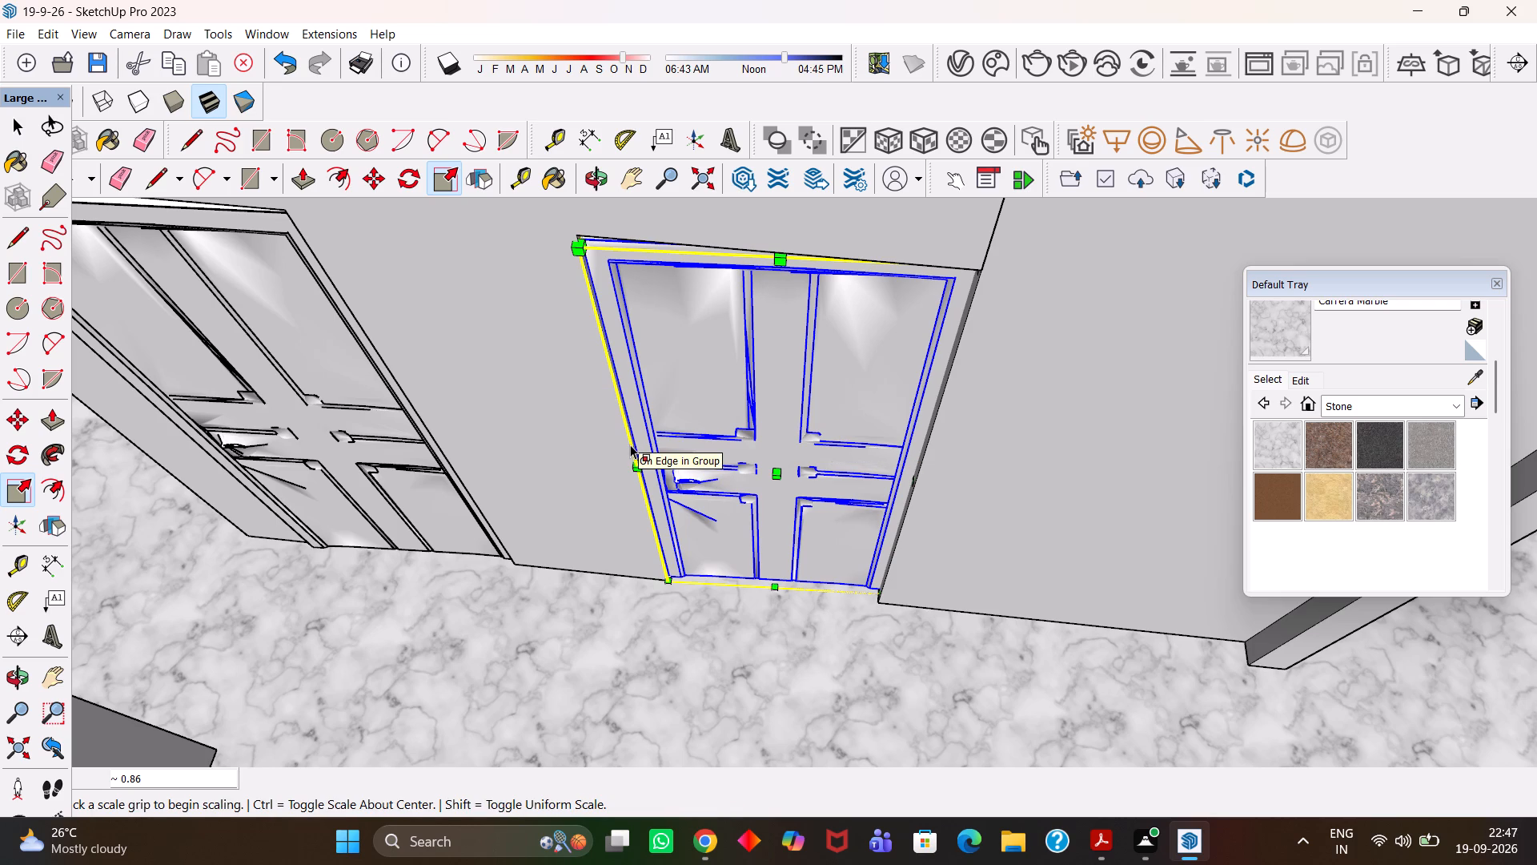
# Examine the two fitted doors up close and in the context of the whole apartment.
pyautogui.scroll(-5, 630, 445)
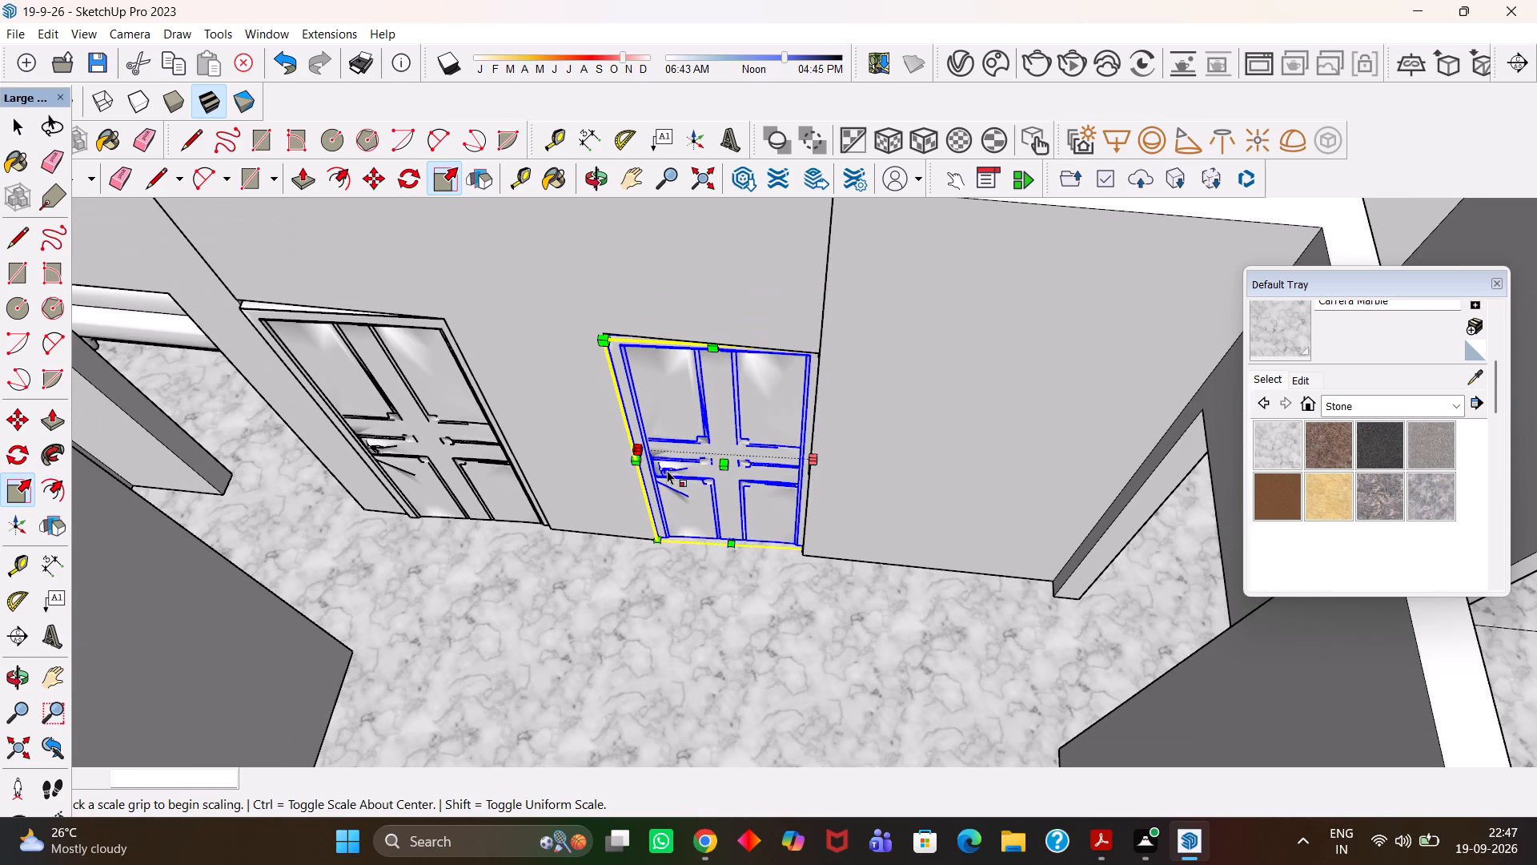
pyautogui.moveTo(676, 484); pyautogui.dragTo(692, 489, button='middle')
pyautogui.scroll(1, 692, 489)
pyautogui.press('space')
pyautogui.click(736, 605)
pyautogui.scroll(-2, 733, 504)
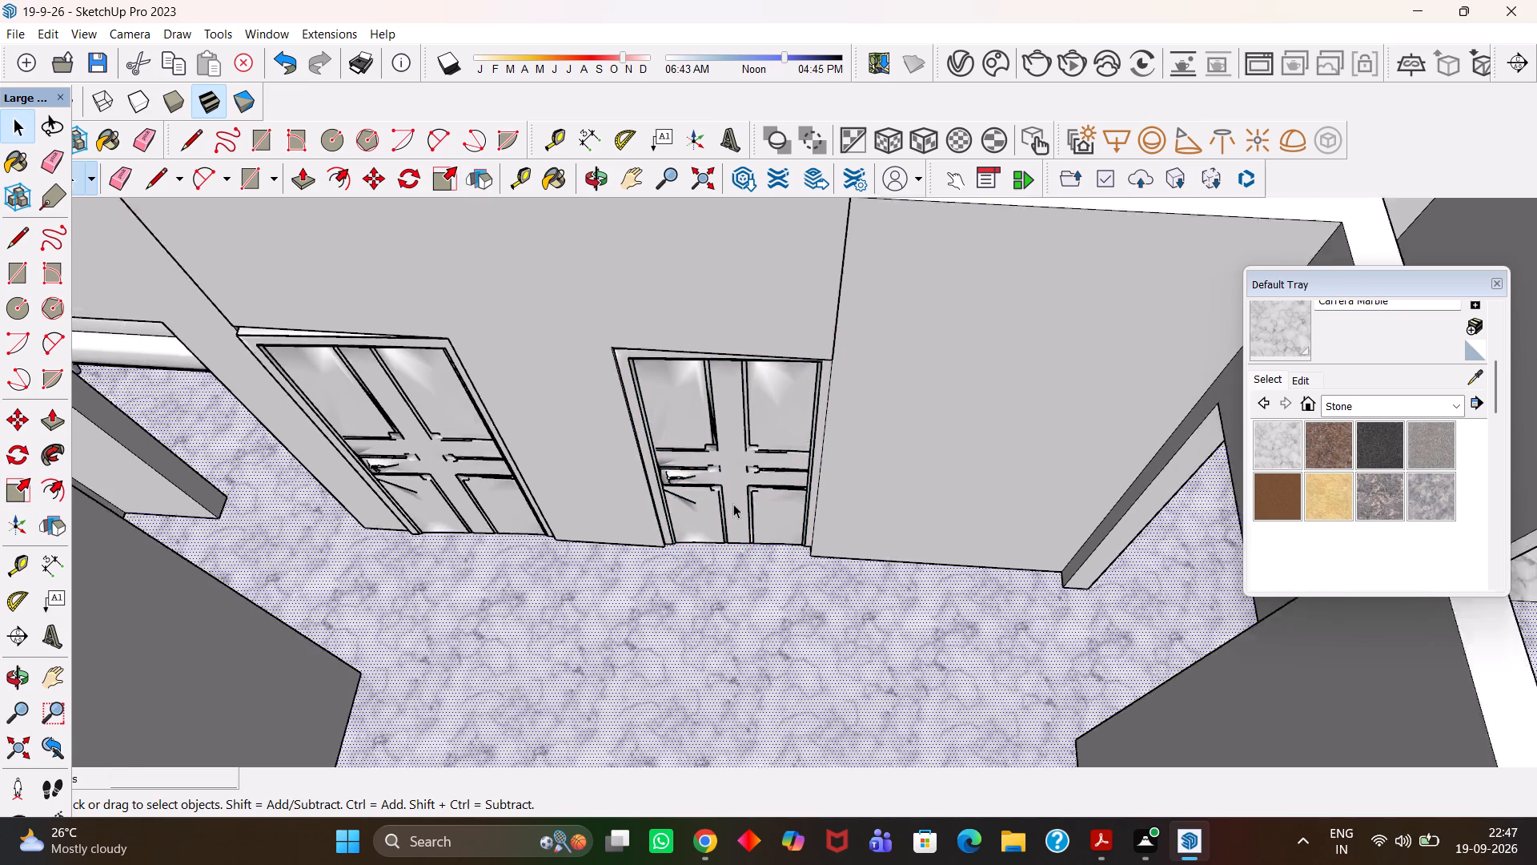
pyautogui.scroll(-2, 733, 504)
pyautogui.moveTo(733, 498); pyautogui.dragTo(731, 509, button='middle')
pyautogui.press('h')
pyautogui.scroll(-1, 731, 509)
pyautogui.click(731, 509)
pyautogui.scroll(-4, 724, 501)
pyautogui.moveTo(684, 477); pyautogui.dragTo(815, 532)
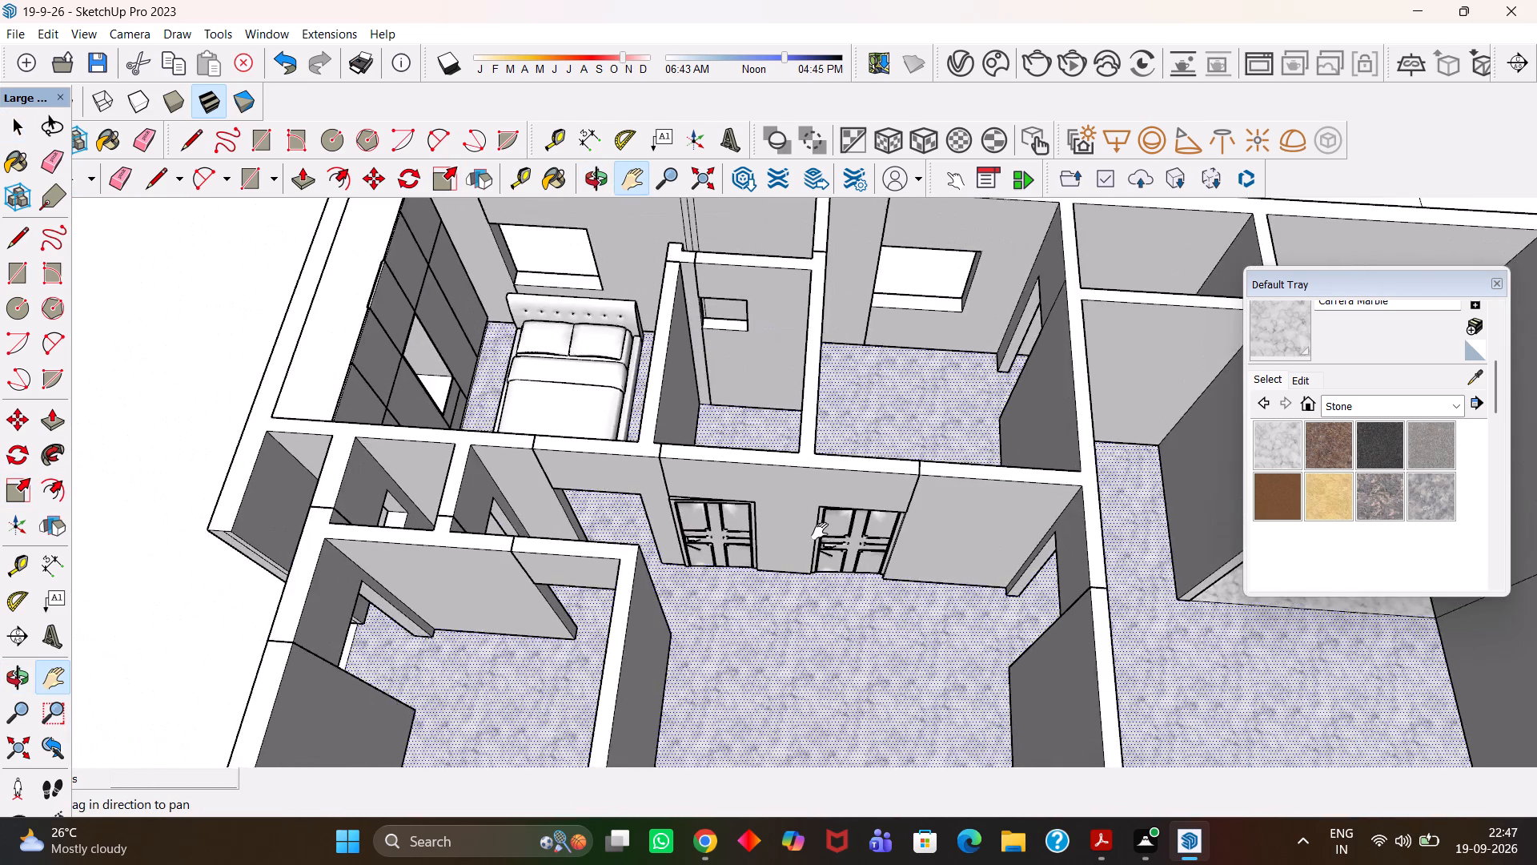
pyautogui.scroll(-12, 809, 527)
pyautogui.scroll(1, 821, 537)
pyautogui.press('h')
pyautogui.moveTo(871, 505); pyautogui.dragTo(785, 521)
pyautogui.scroll(-4, 778, 521)
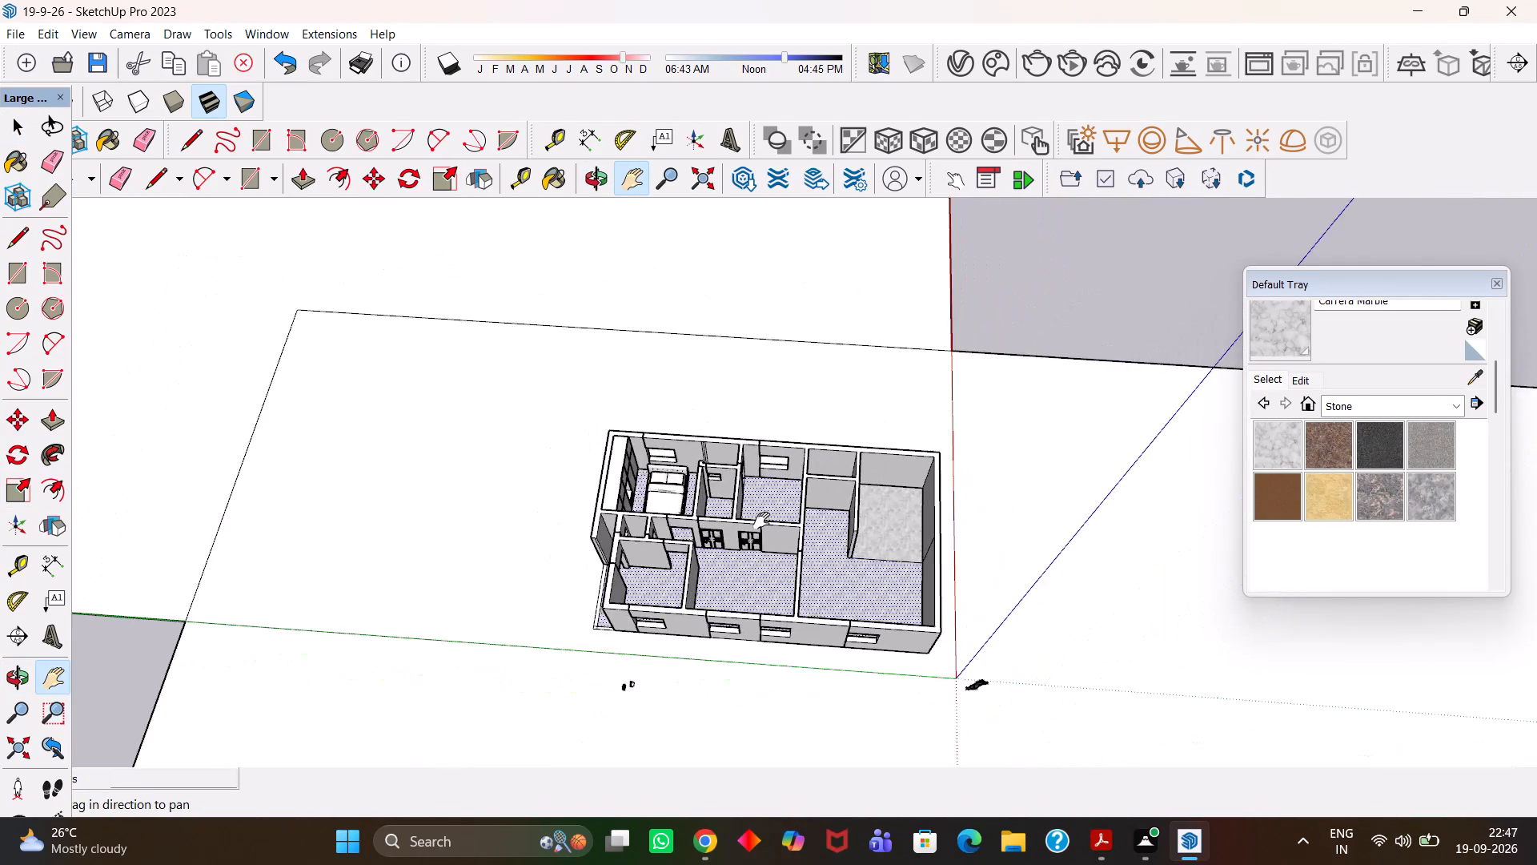
pyautogui.moveTo(754, 529); pyautogui.dragTo(768, 539, button='middle')
pyautogui.scroll(3, 766, 537)
pyautogui.press('space')
pyautogui.press('space')
pyautogui.click(1052, 266)
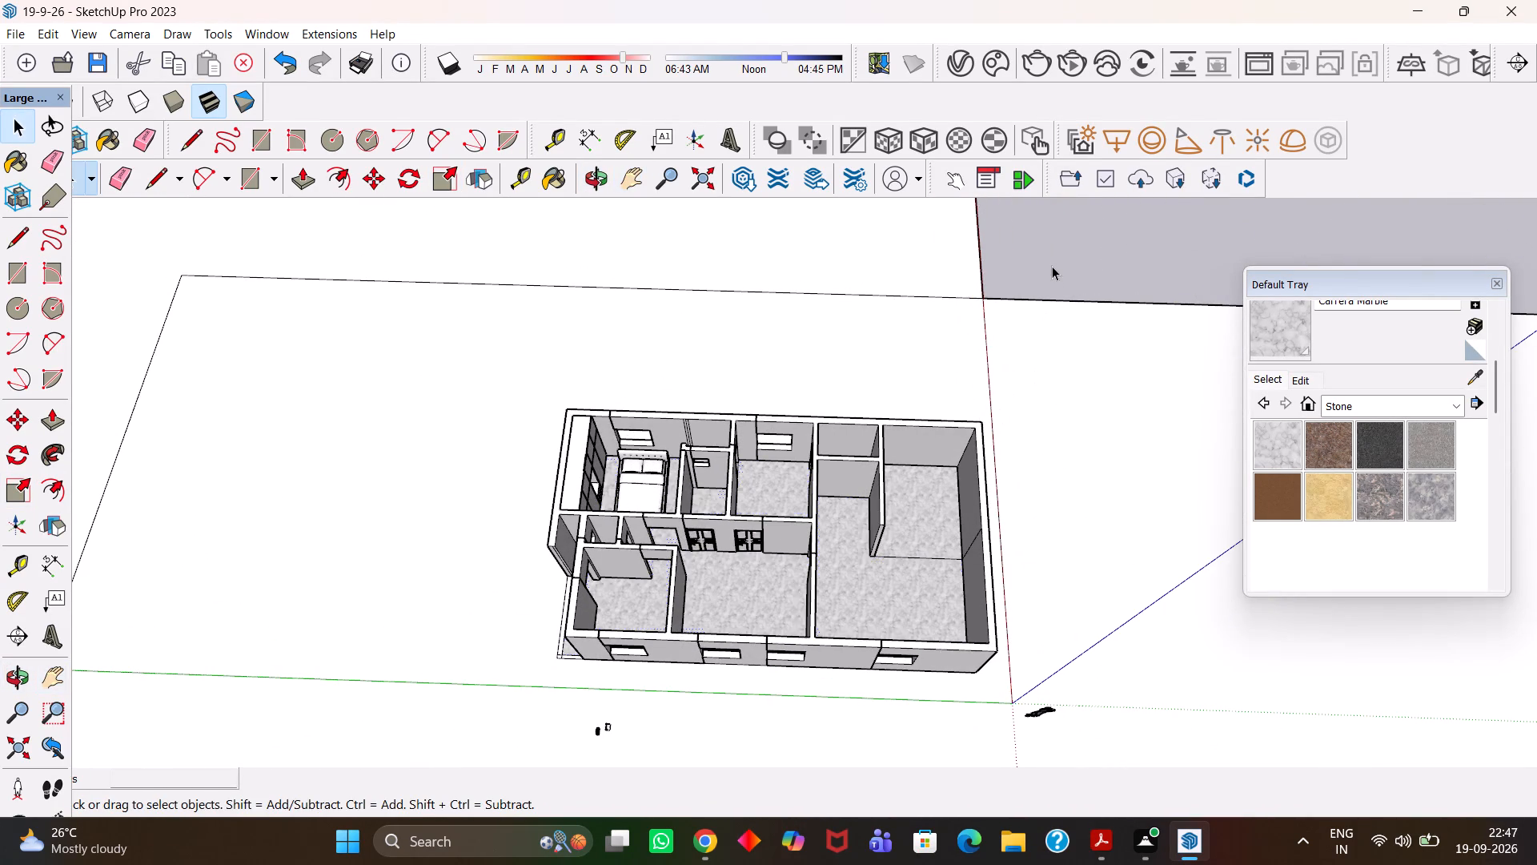
# Copy the original fitted door about 9' 3" along the wall into the third doorway, with its bottom corner at the jamb.
pyautogui.scroll(13, 694, 461)
pyautogui.press('h')
pyautogui.moveTo(796, 586); pyautogui.dragTo(797, 517)
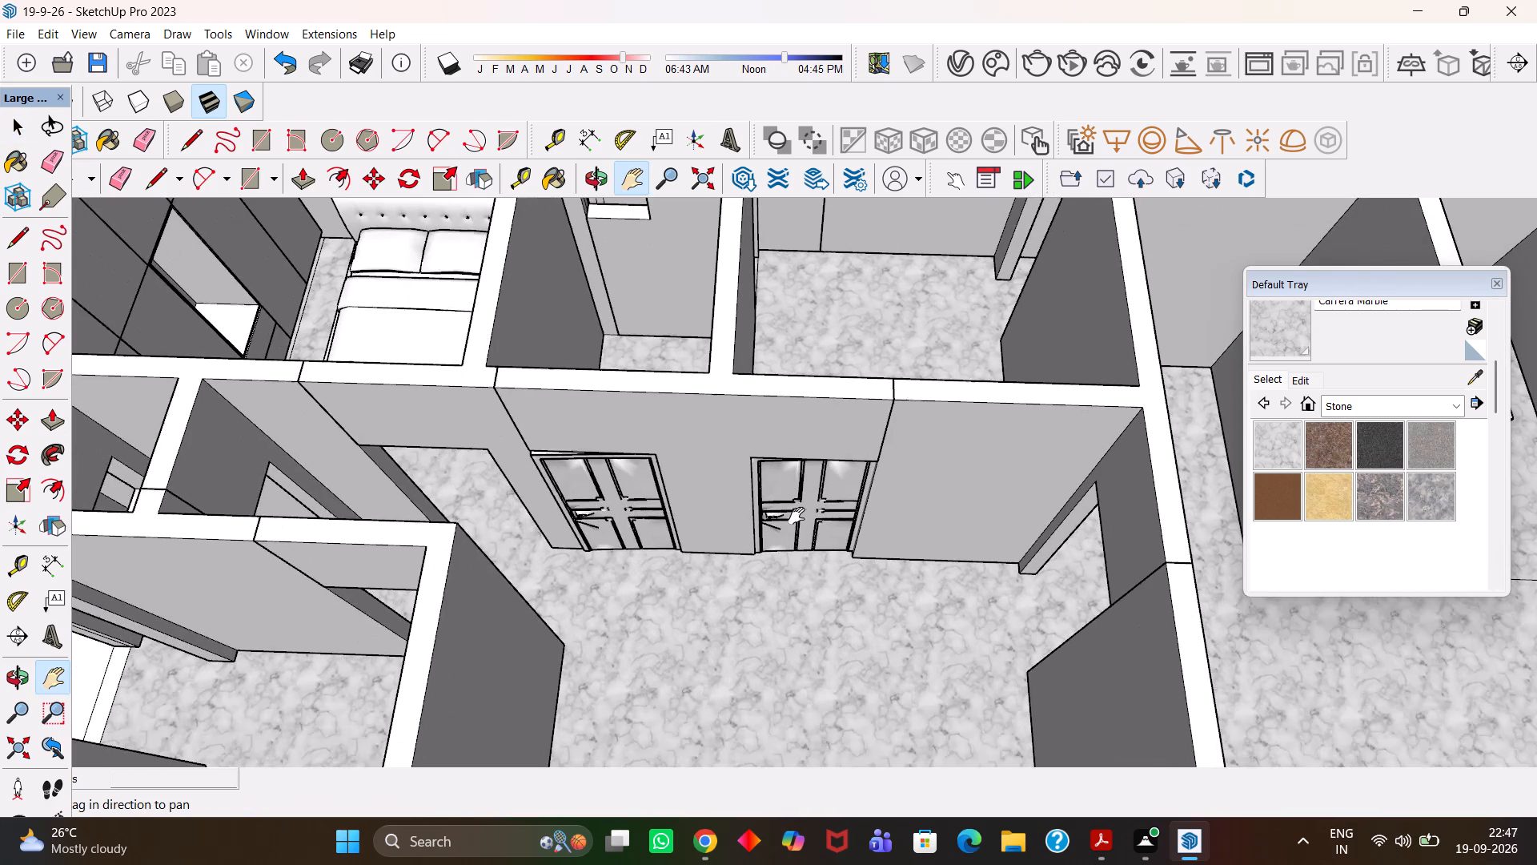
pyautogui.press('space')
pyautogui.scroll(2, 783, 536)
pyautogui.click(799, 525)
pyautogui.scroll(6, 799, 525)
pyautogui.press('m')
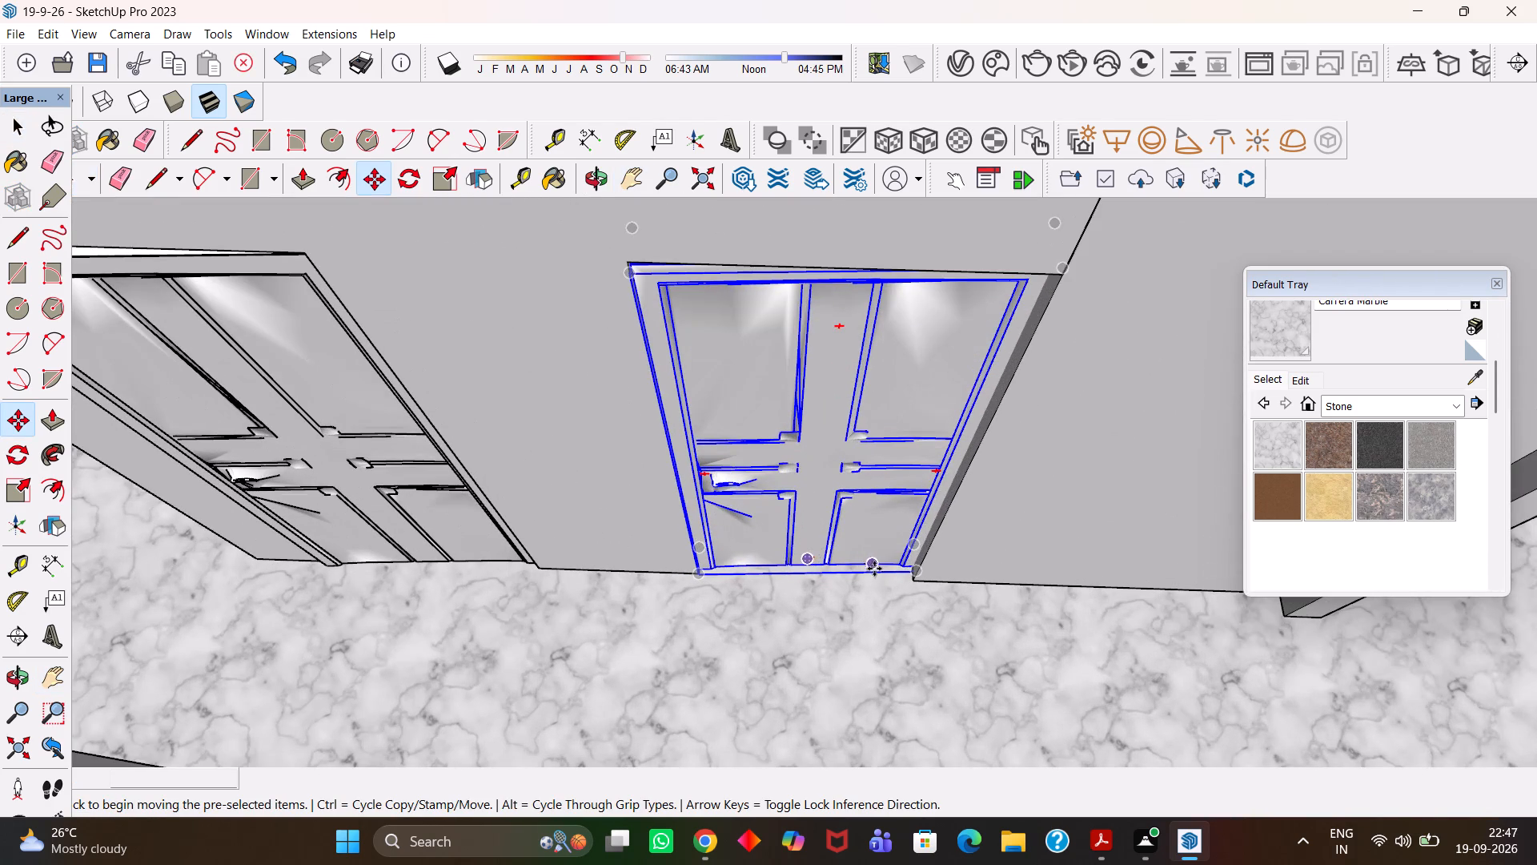
pyautogui.click(911, 572)
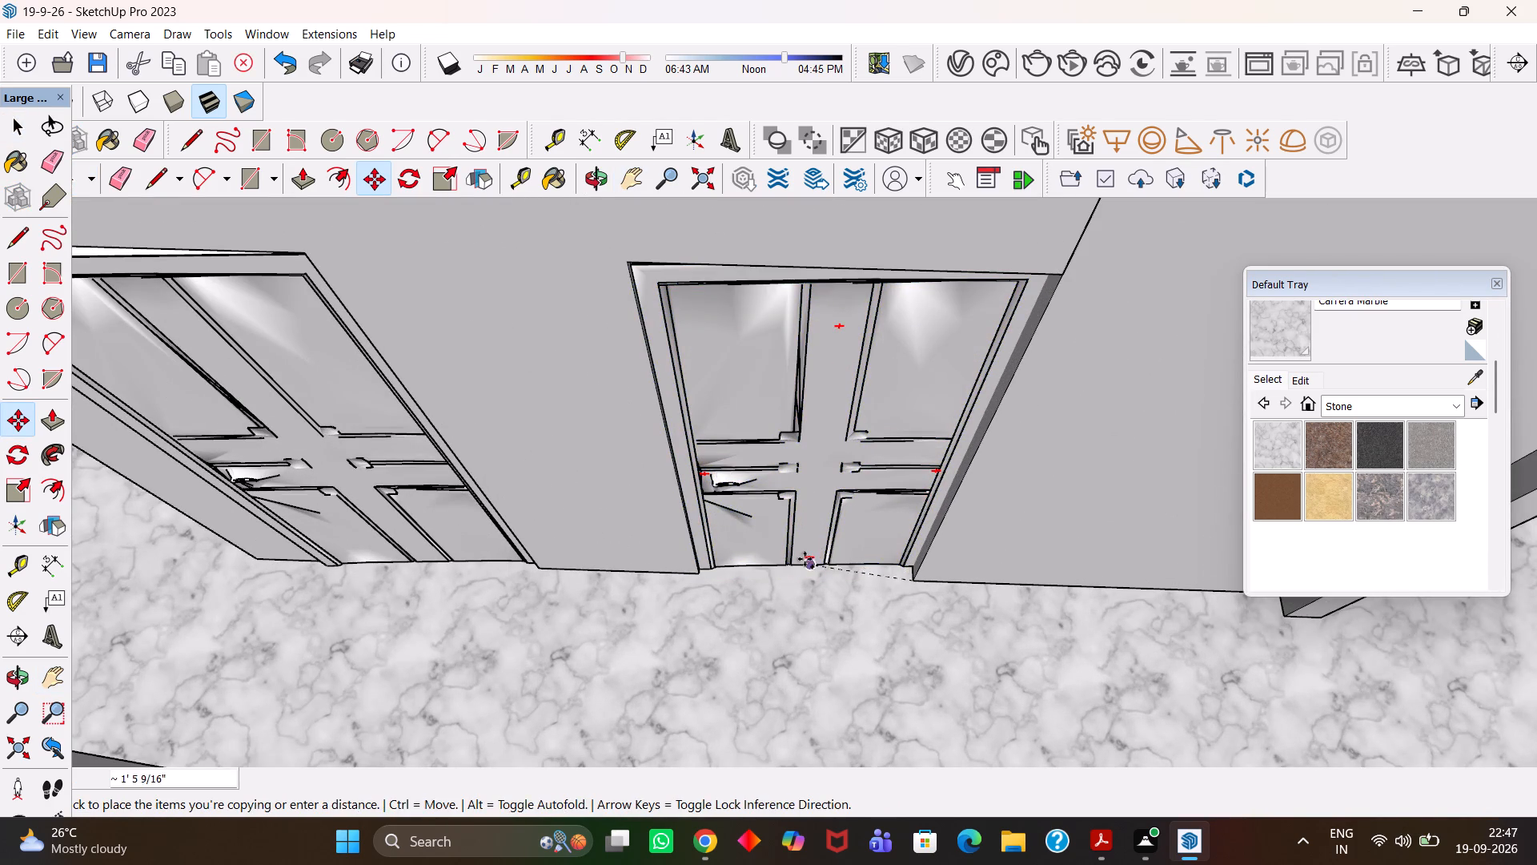
pyautogui.scroll(-5, 769, 558)
pyautogui.press('h')
pyautogui.moveTo(529, 490); pyautogui.dragTo(733, 503)
pyautogui.scroll(3, 592, 520)
pyautogui.moveTo(531, 510); pyautogui.dragTo(747, 573)
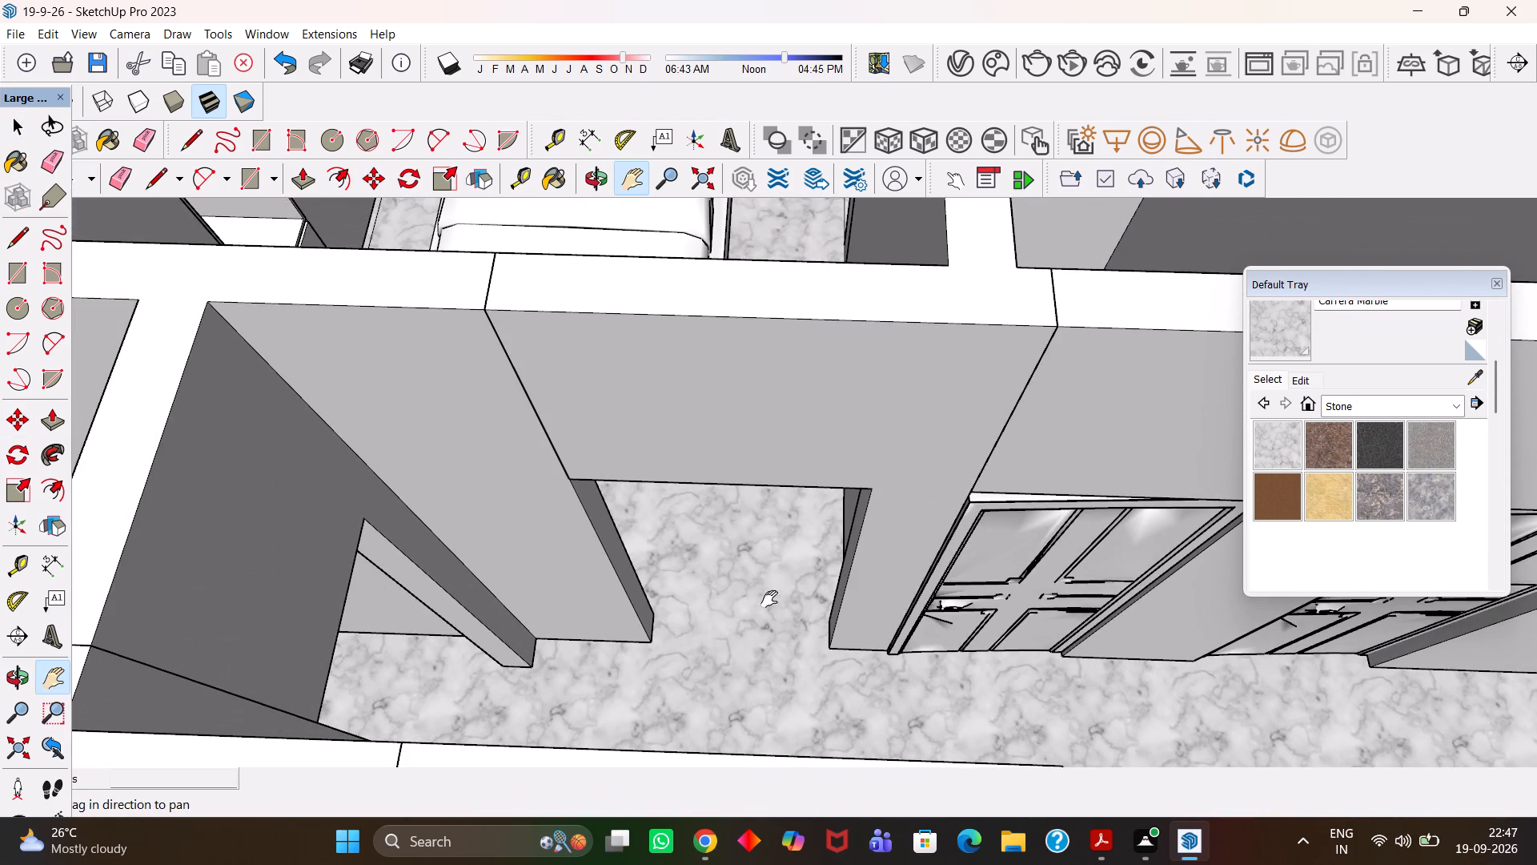
pyautogui.scroll(3, 780, 622)
pyautogui.press('Escape')
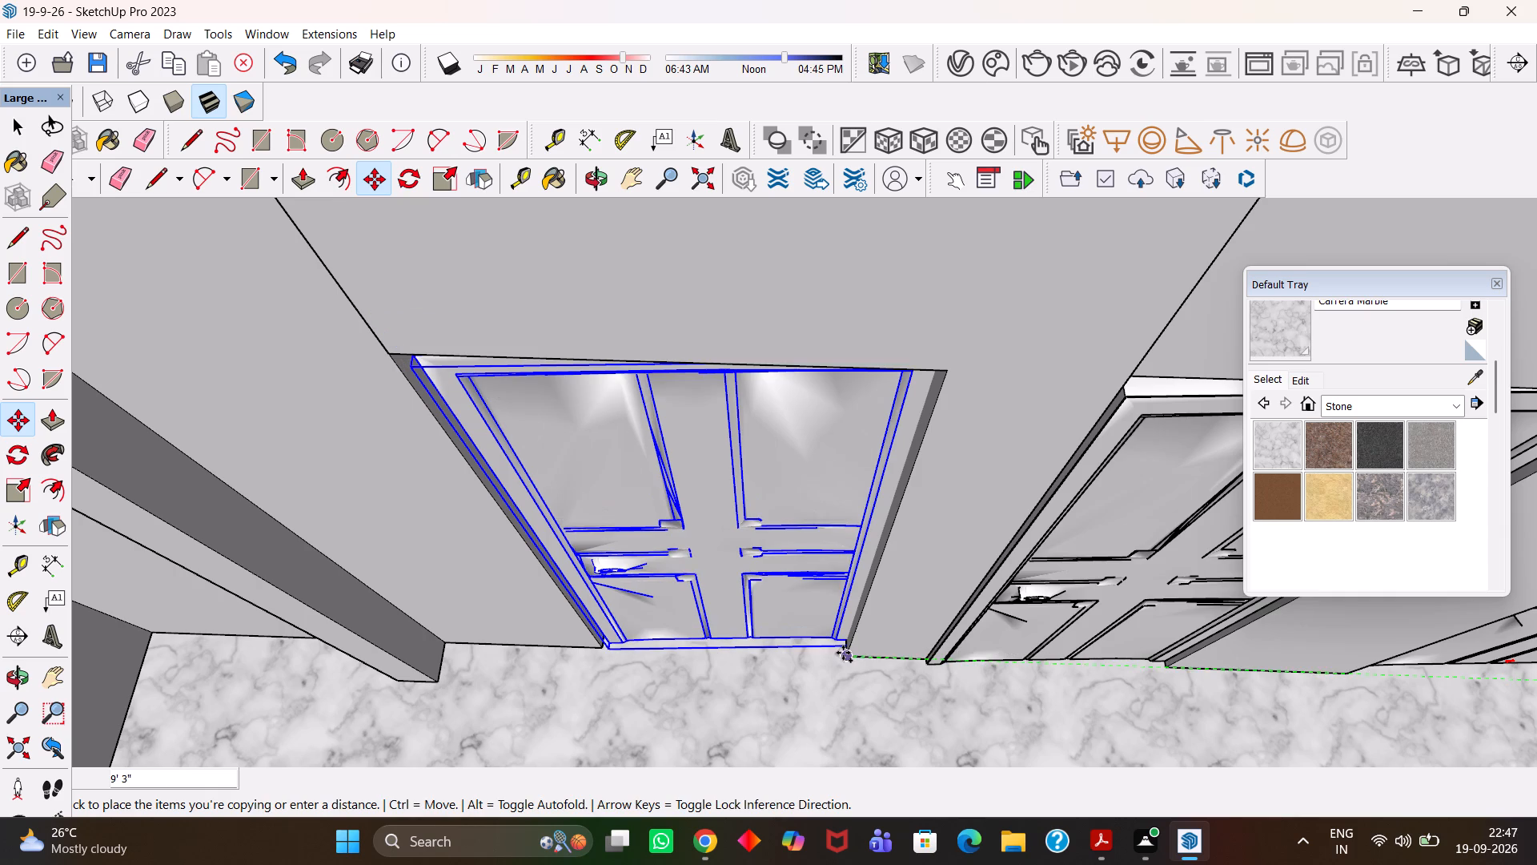
pyautogui.click(843, 653)
# Scale the new door's width so its free edge reaches the opposite jamb of the third doorway.
pyautogui.press('h')
pyautogui.scroll(-4, 767, 645)
pyautogui.scroll(1, 714, 638)
pyautogui.moveTo(703, 629); pyautogui.dragTo(756, 608, button='middle')
pyautogui.scroll(3, 754, 606)
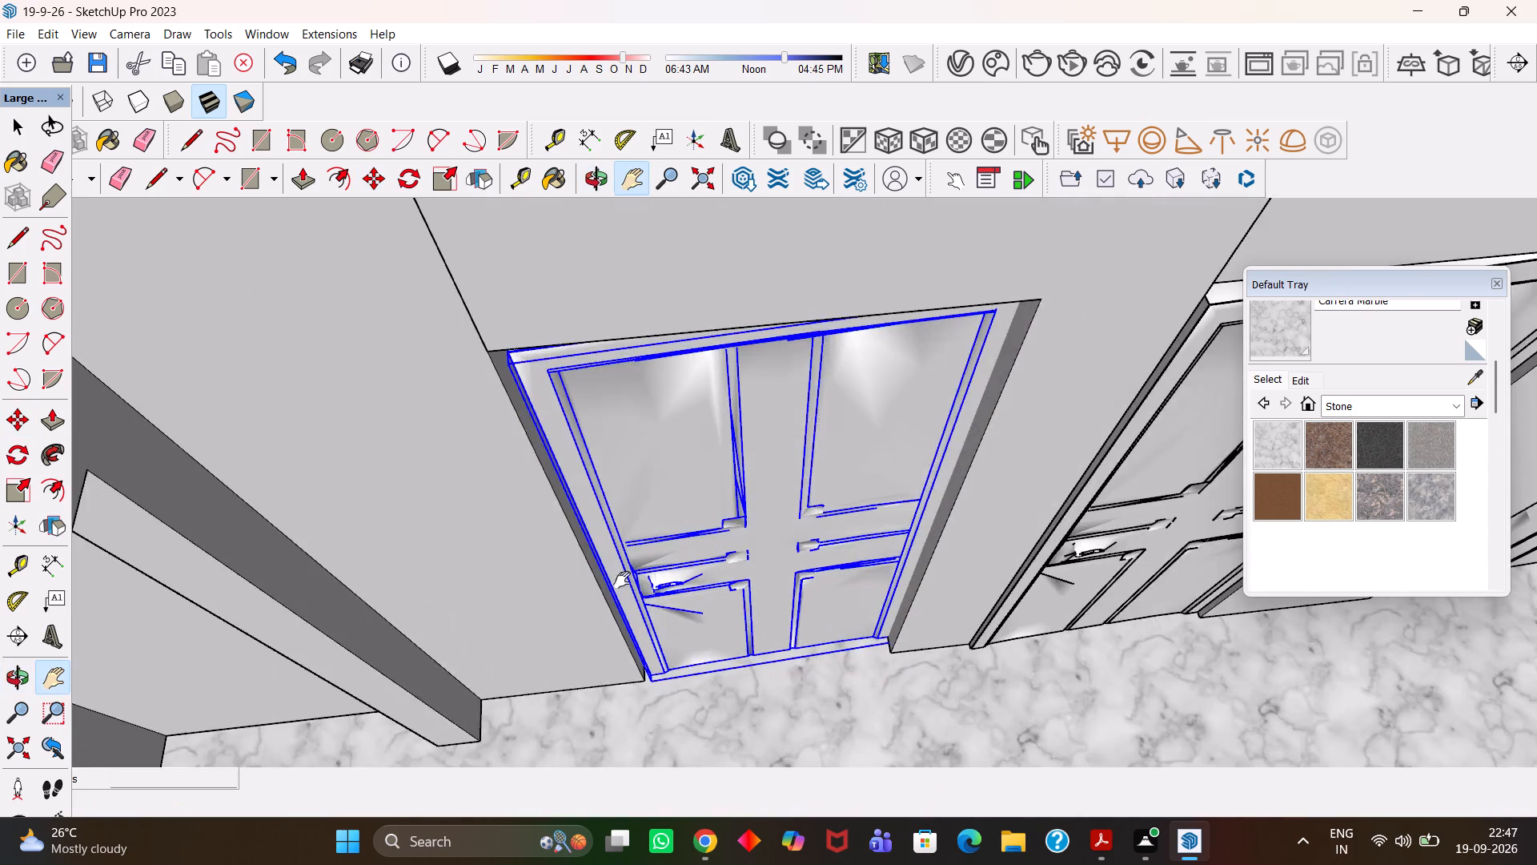
pyautogui.scroll(2, 622, 580)
pyautogui.moveTo(580, 568); pyautogui.dragTo(638, 568, button='middle')
pyautogui.press('s')
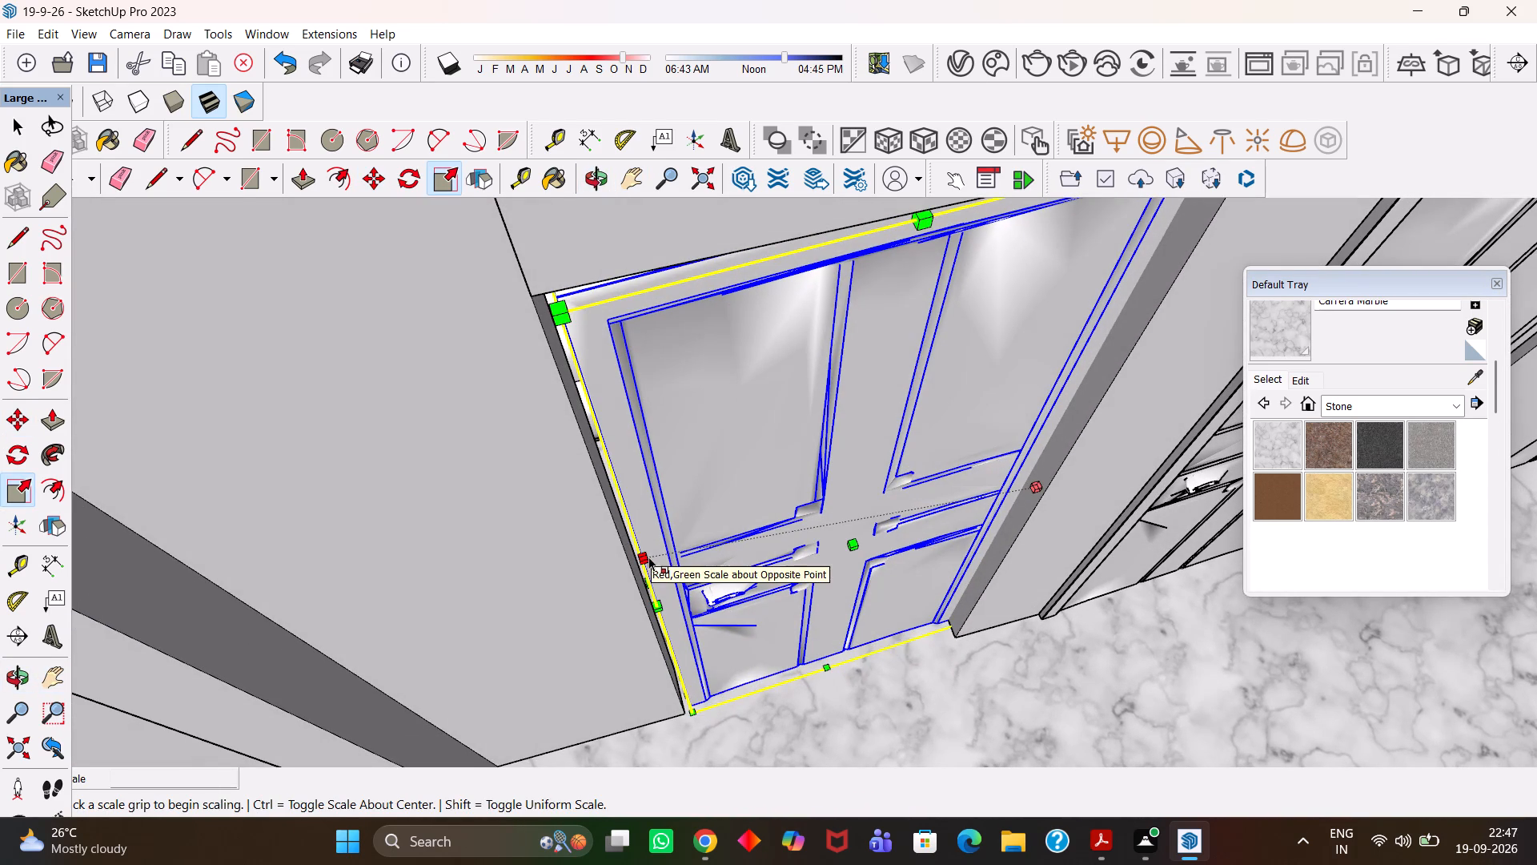
pyautogui.click(645, 580)
pyautogui.click(640, 581)
pyautogui.press('h')
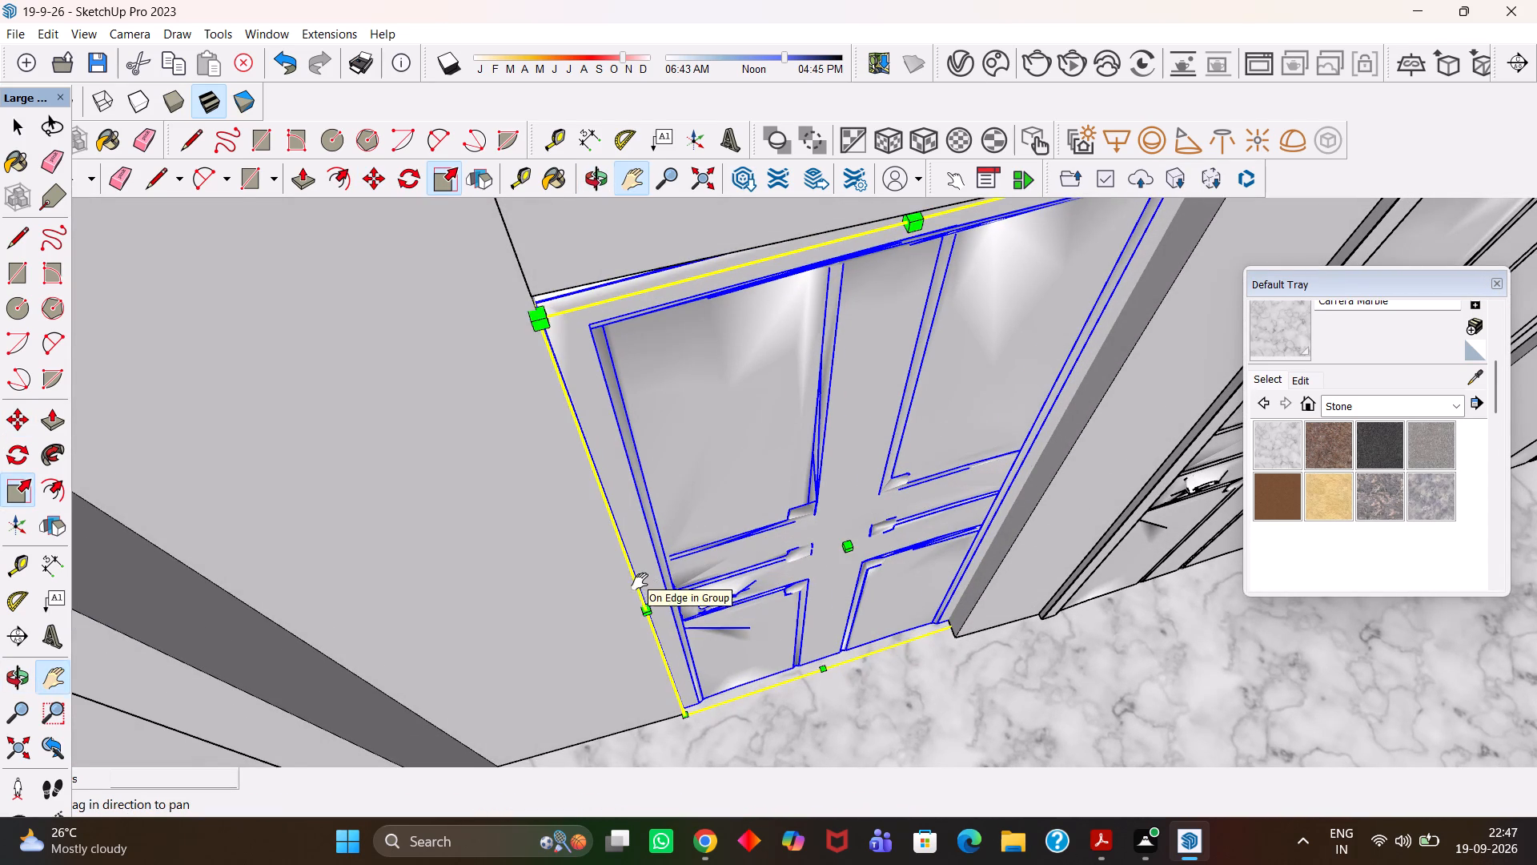
# Copy the third doorway's door about 3' 6" across the passage into the facing room's doorway.
pyautogui.scroll(-9, 640, 581)
pyautogui.moveTo(740, 551); pyautogui.dragTo(531, 607, button='middle')
pyautogui.scroll(-6, 529, 608)
pyautogui.moveTo(595, 594); pyautogui.dragTo(660, 585, button='middle')
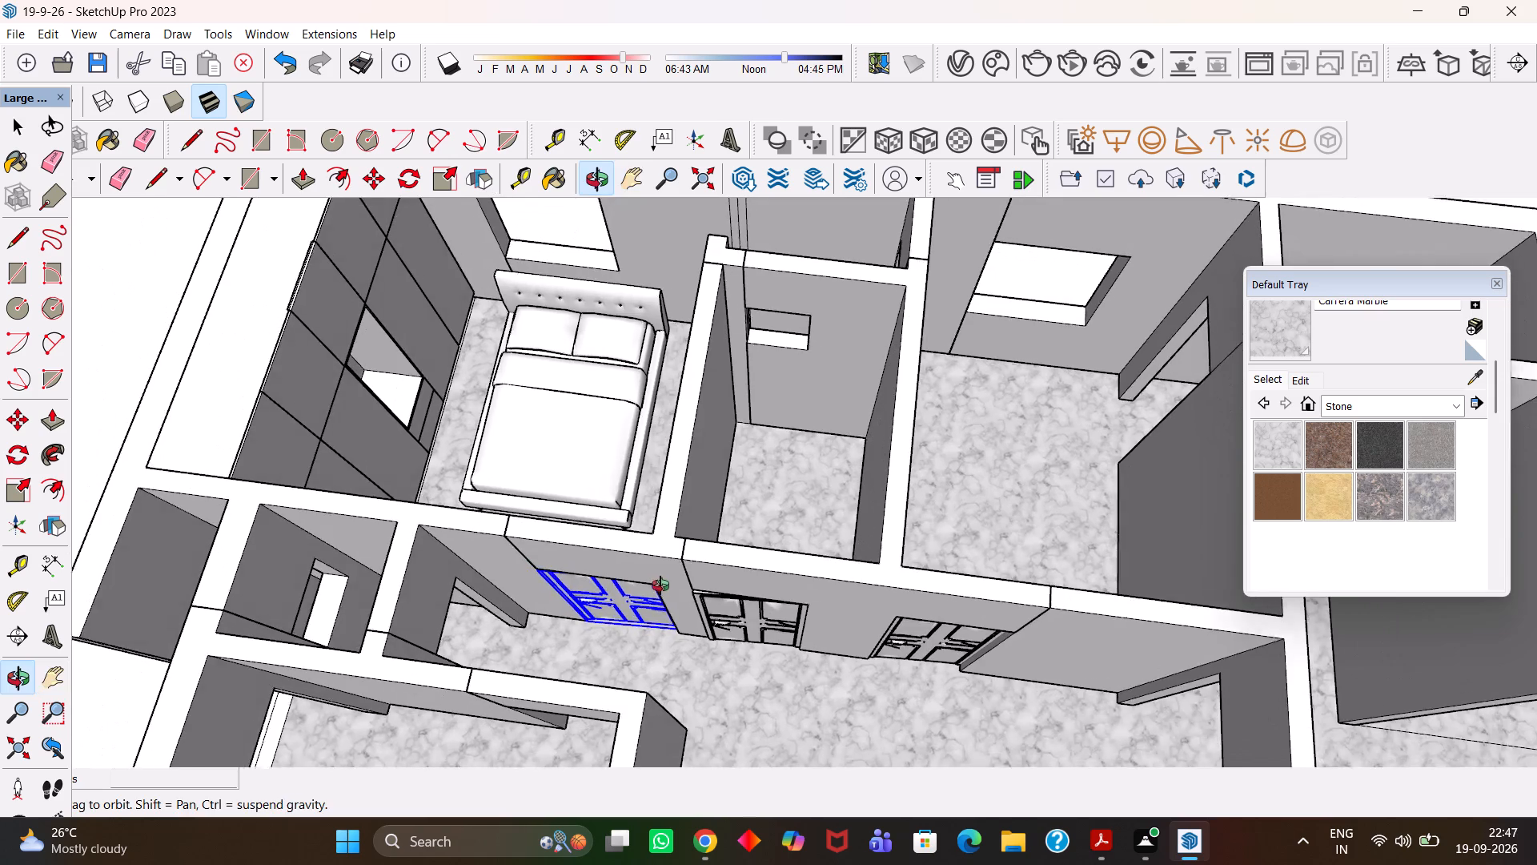
pyautogui.moveTo(660, 585); pyautogui.dragTo(667, 585, button='middle')
pyautogui.scroll(1, 668, 585)
pyautogui.press('m')
pyautogui.click(679, 638)
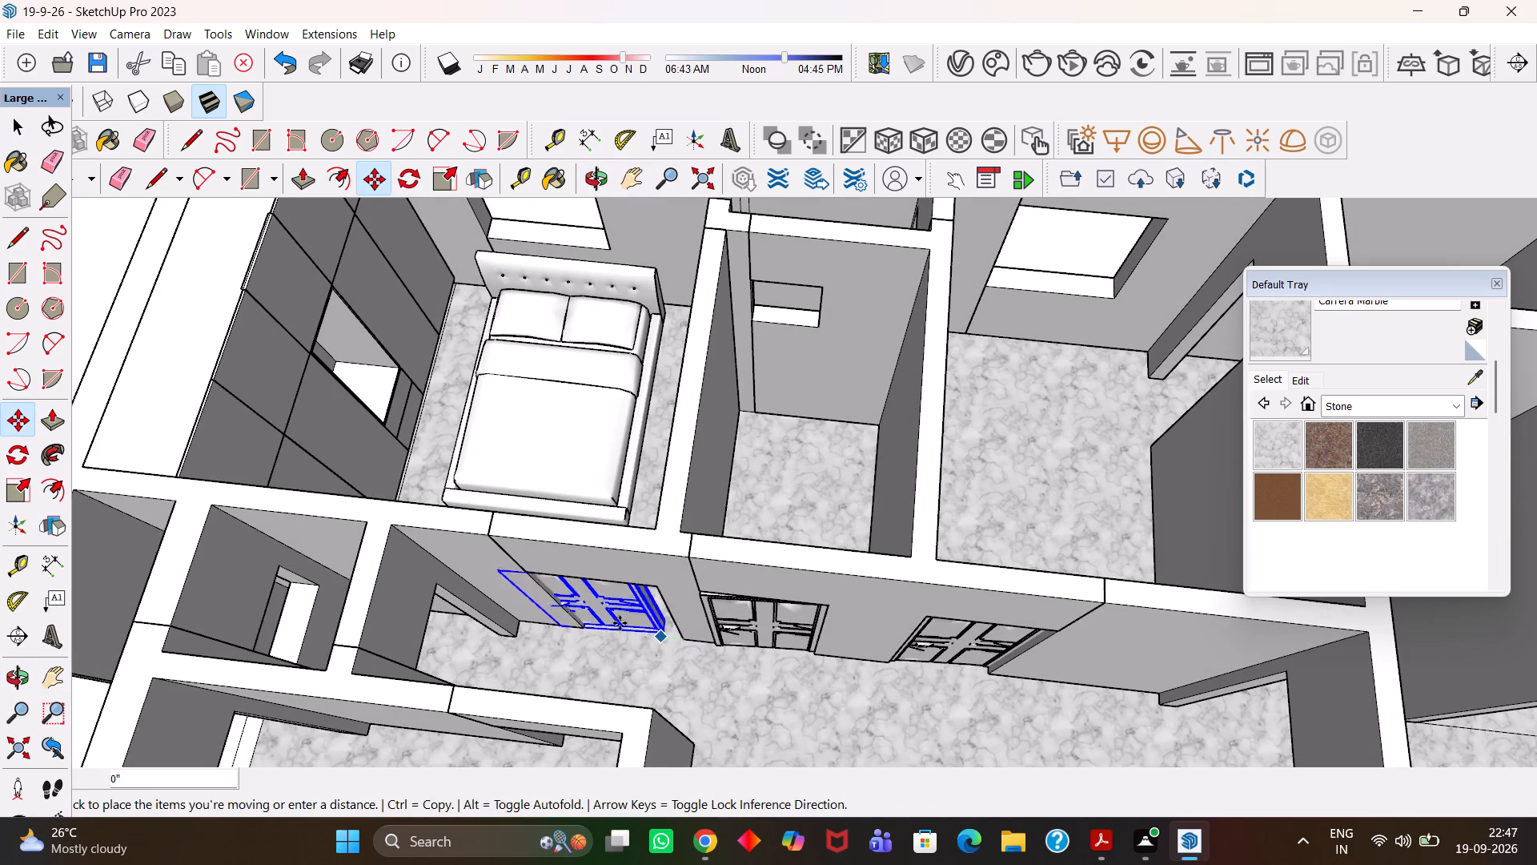
pyautogui.press('h')
pyautogui.scroll(-6, 527, 565)
pyautogui.moveTo(575, 621); pyautogui.dragTo(740, 460)
pyautogui.scroll(3, 715, 515)
pyautogui.moveTo(728, 520); pyautogui.dragTo(765, 521, button='middle')
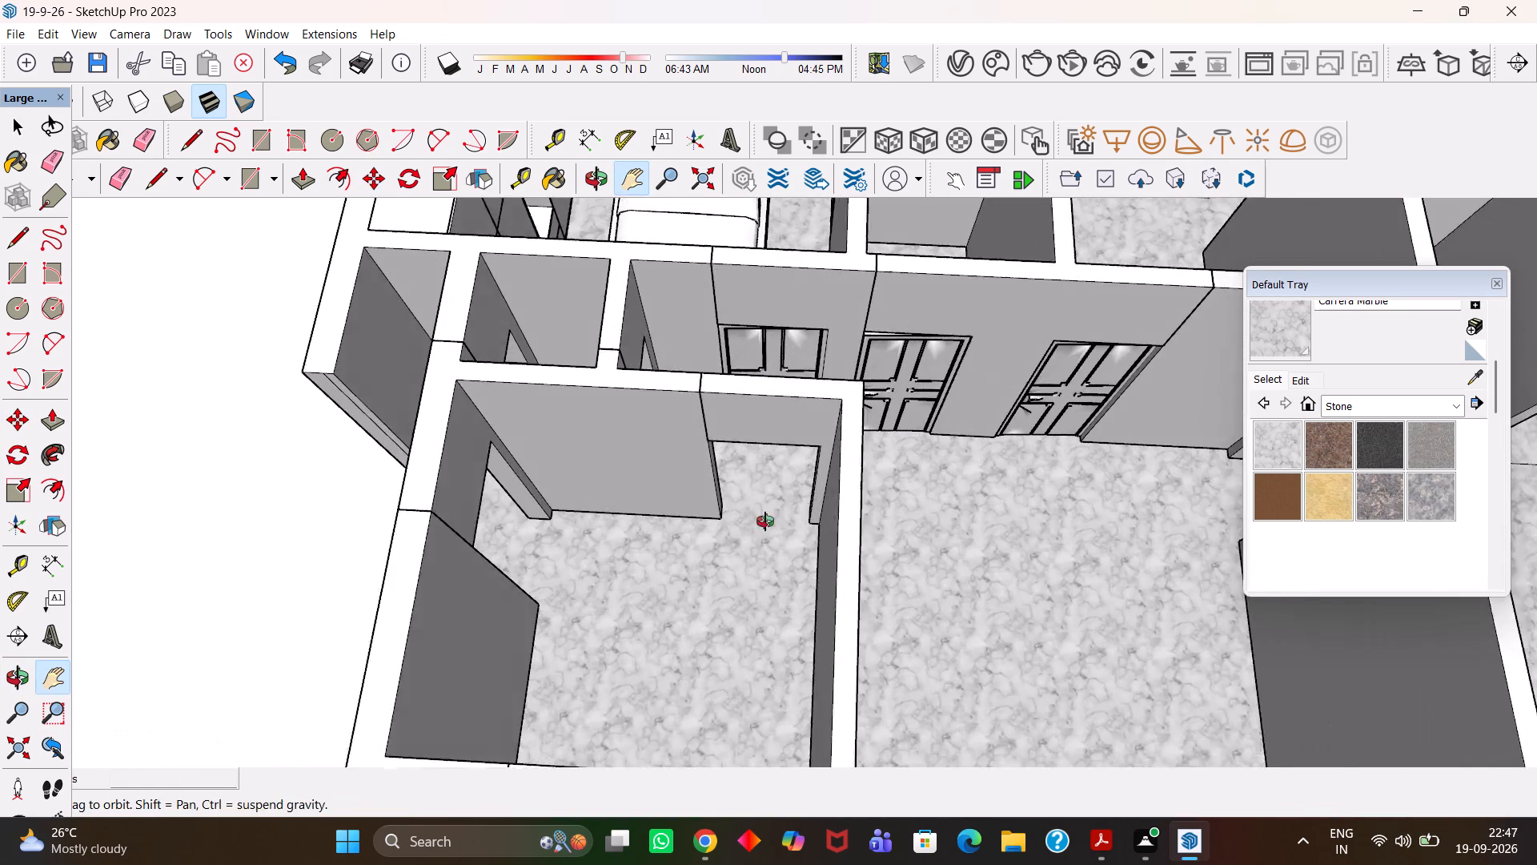
pyautogui.moveTo(765, 521); pyautogui.dragTo(775, 521, button='middle')
pyautogui.scroll(2, 774, 521)
pyautogui.press('Escape')
pyautogui.click(820, 519)
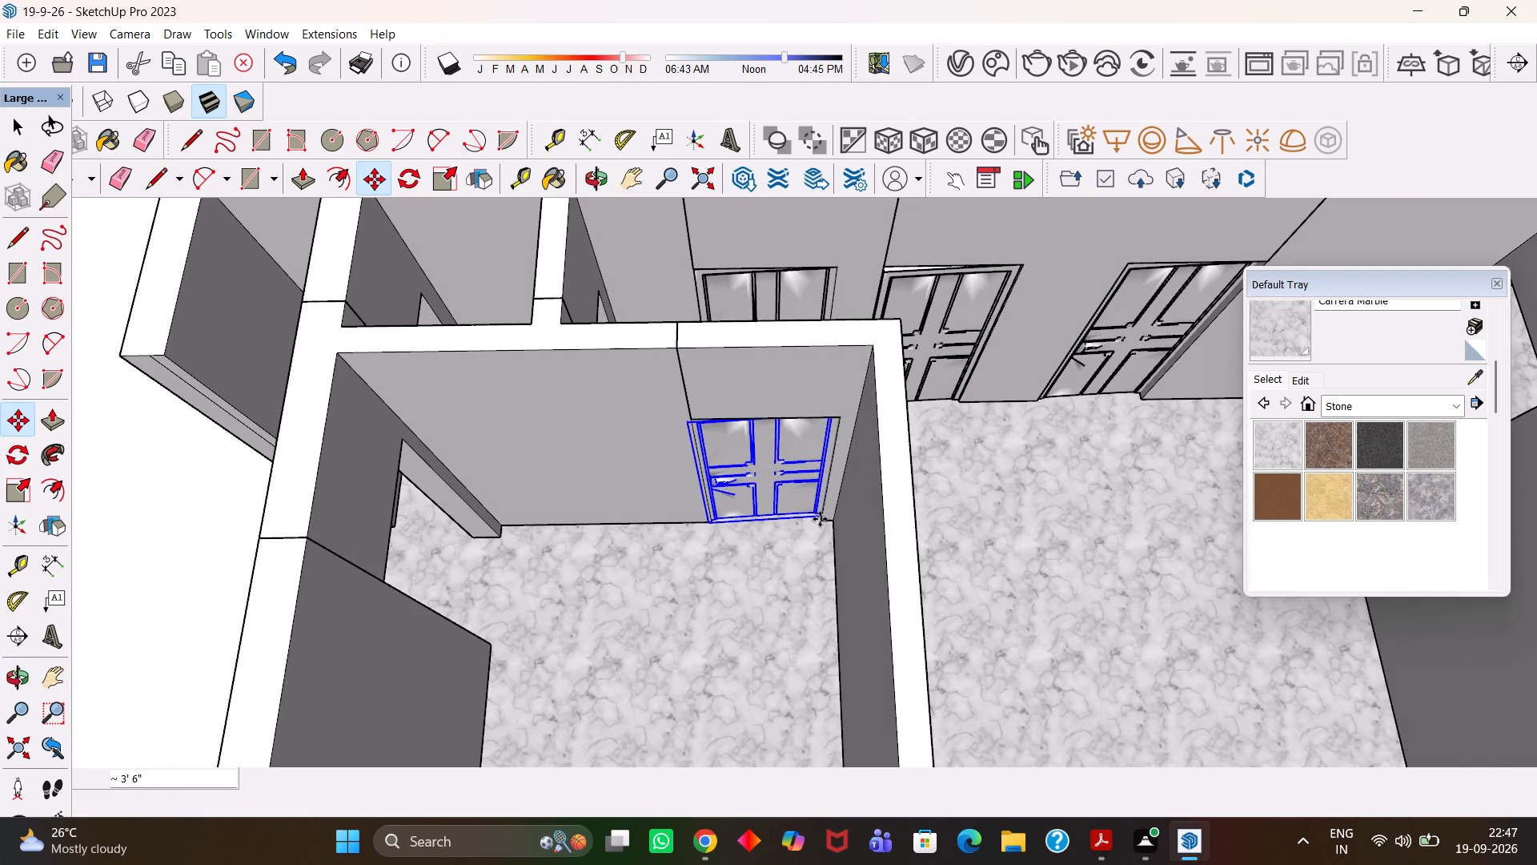
# Copy the facing room's door about 14' 1 13/16" onto the hall floor, near the partition at the hall's end.
pyautogui.scroll(8, 802, 521)
pyautogui.click(852, 517)
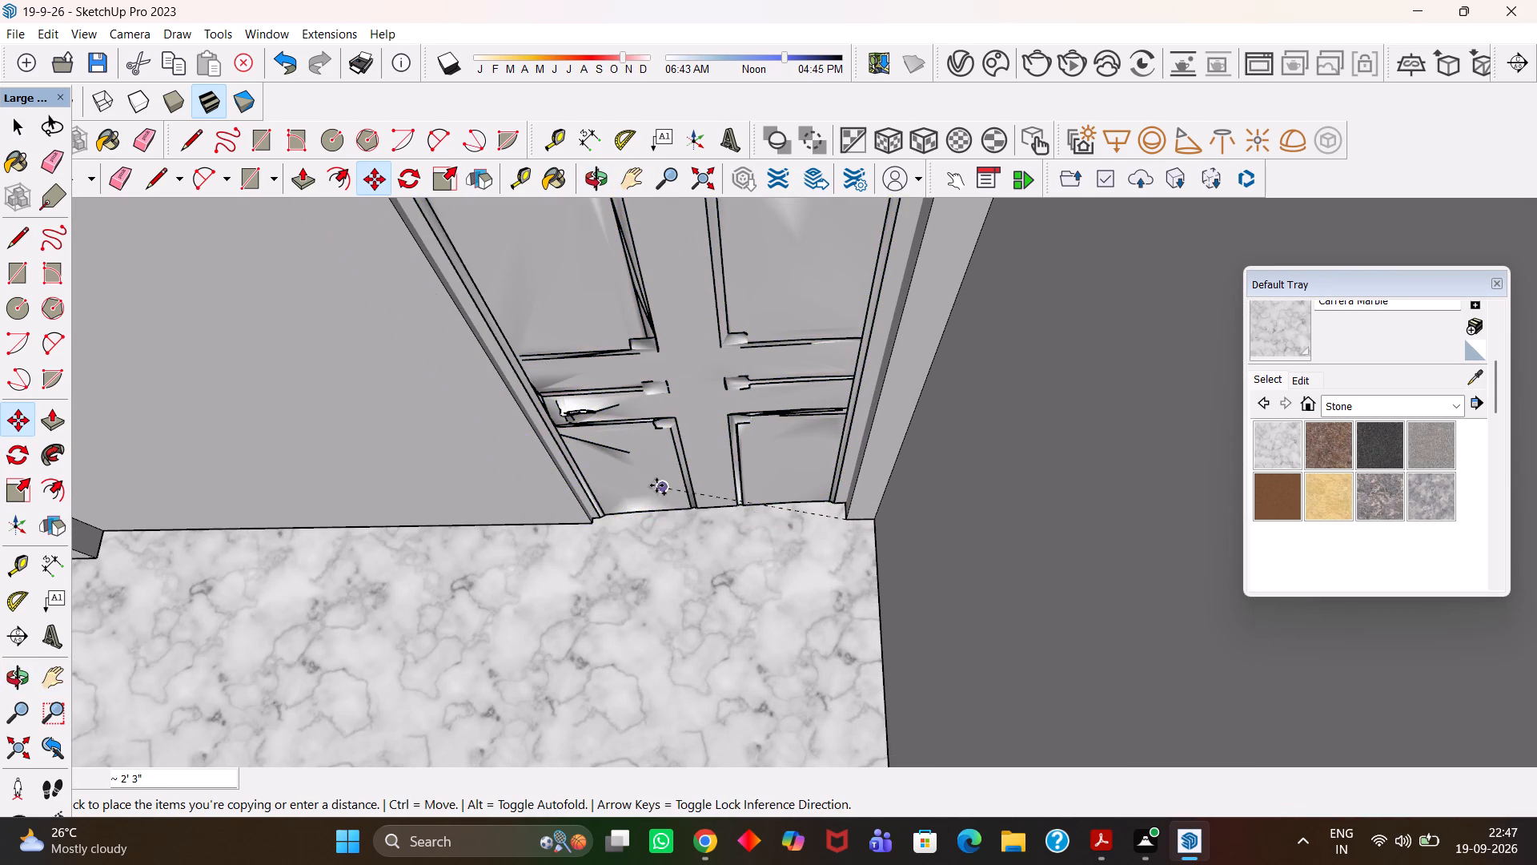
pyautogui.scroll(-9, 656, 485)
pyautogui.press('h')
pyautogui.moveTo(864, 507); pyautogui.dragTo(521, 518)
pyautogui.scroll(-5, 533, 513)
pyautogui.moveTo(758, 501); pyautogui.dragTo(756, 506, button='middle')
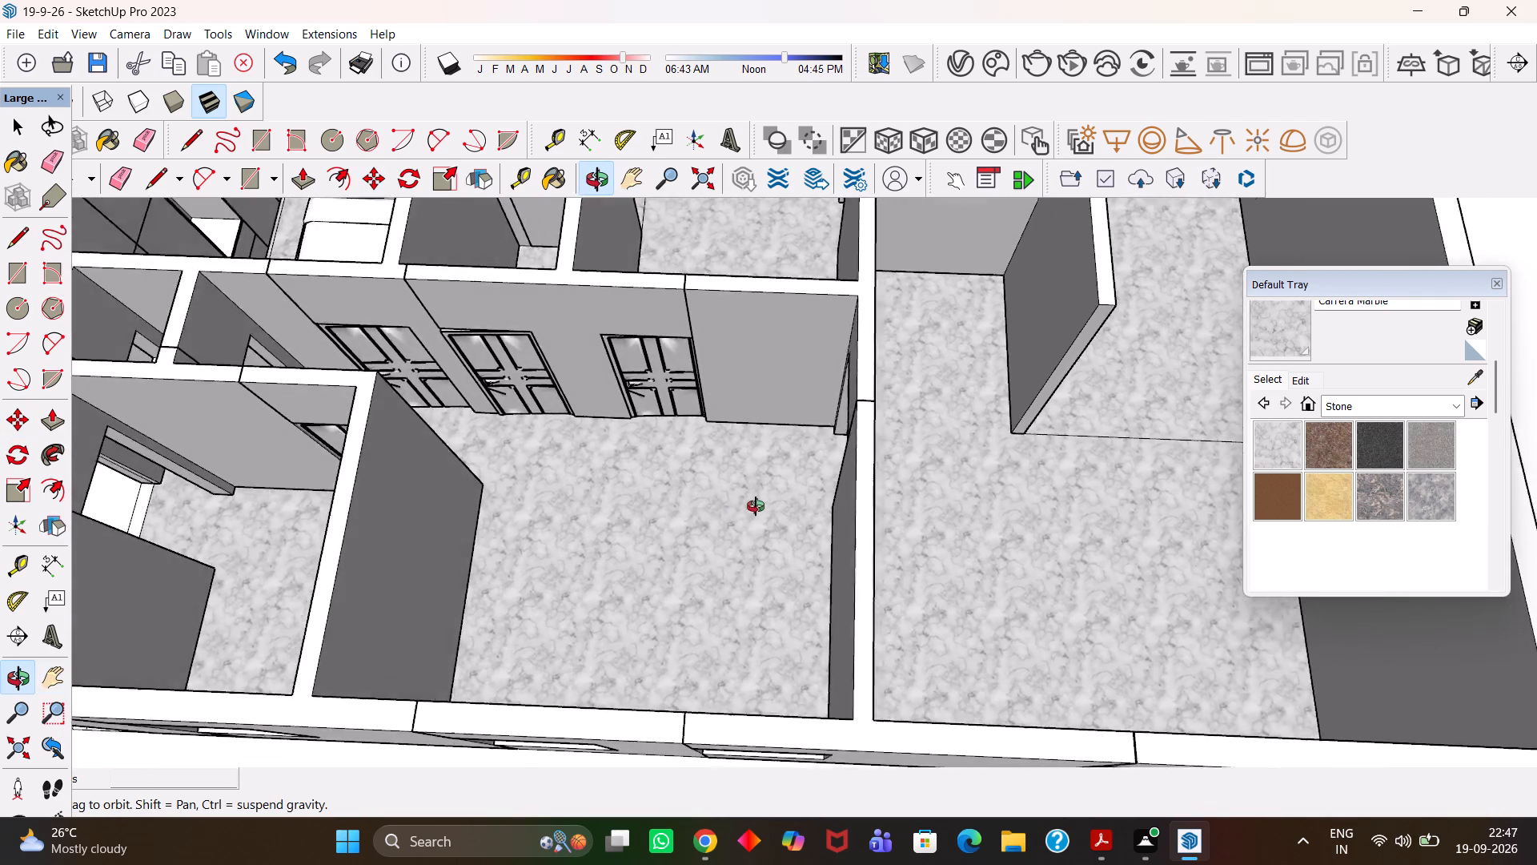
pyautogui.moveTo(756, 506); pyautogui.dragTo(810, 495, button='middle')
pyautogui.scroll(6, 798, 497)
pyautogui.moveTo(827, 493); pyautogui.dragTo(859, 493, button='middle')
pyautogui.press('Escape')
pyautogui.click(832, 477)
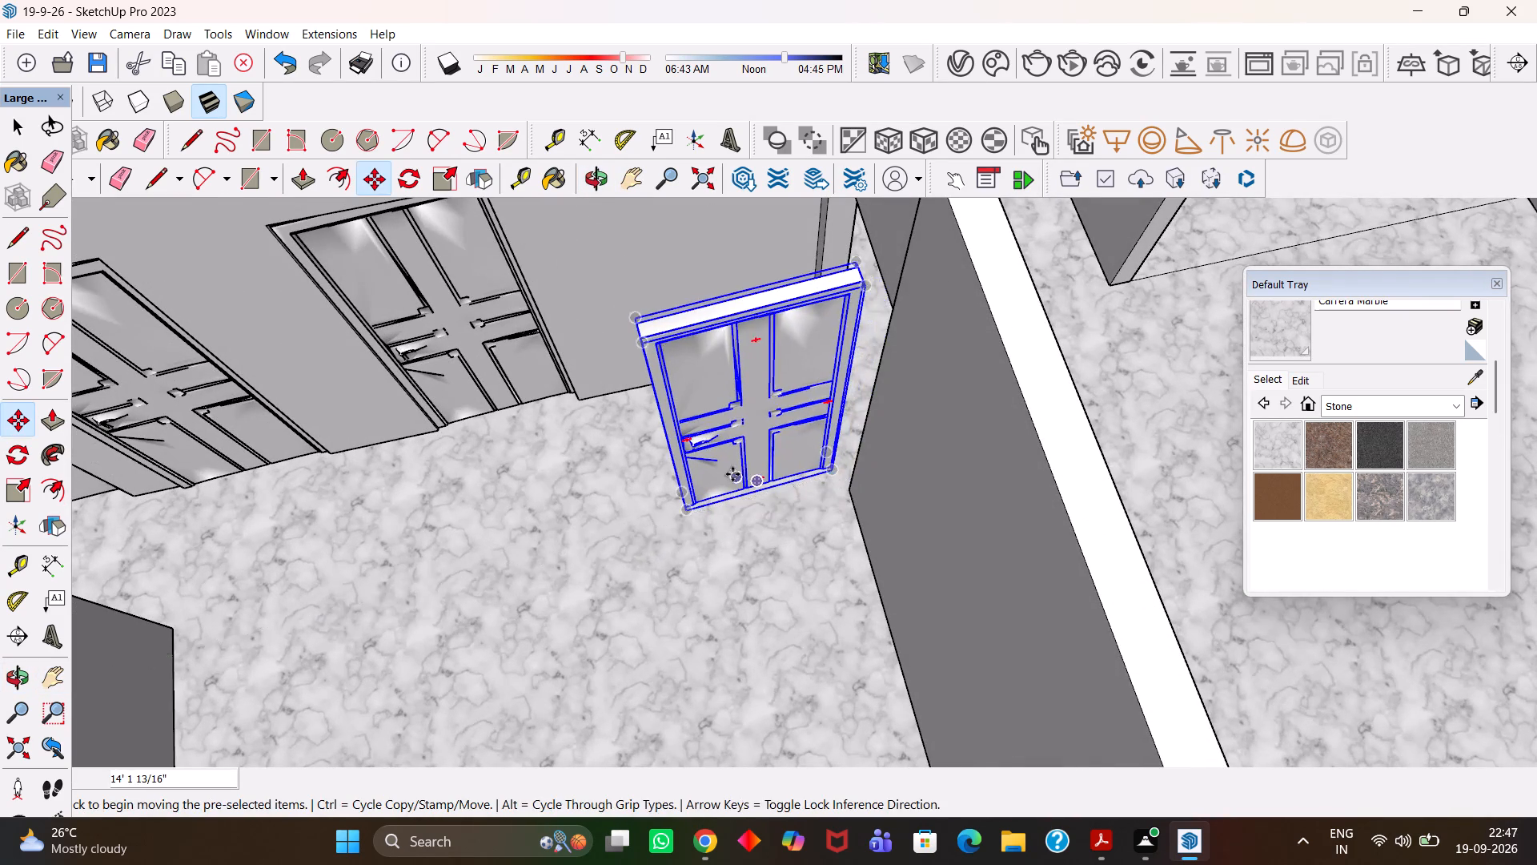
# Rotate the copied door on the hall floor about its bottom corner, parallel to the end partition.
pyautogui.scroll(8, 732, 474)
pyautogui.moveTo(704, 483); pyautogui.dragTo(740, 472, button='middle')
pyautogui.scroll(1, 740, 471)
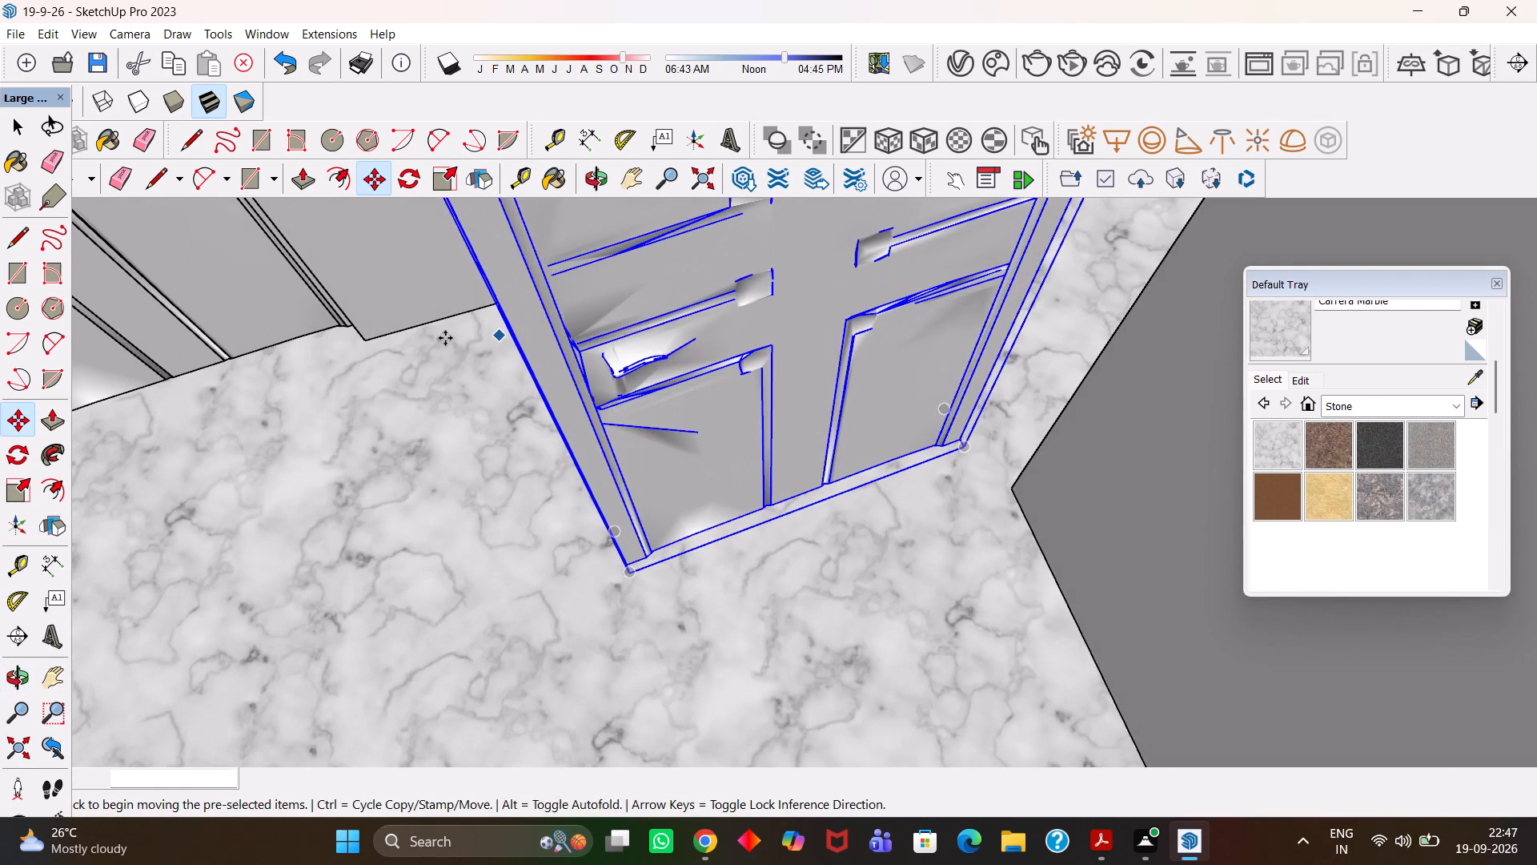
pyautogui.click(18, 453)
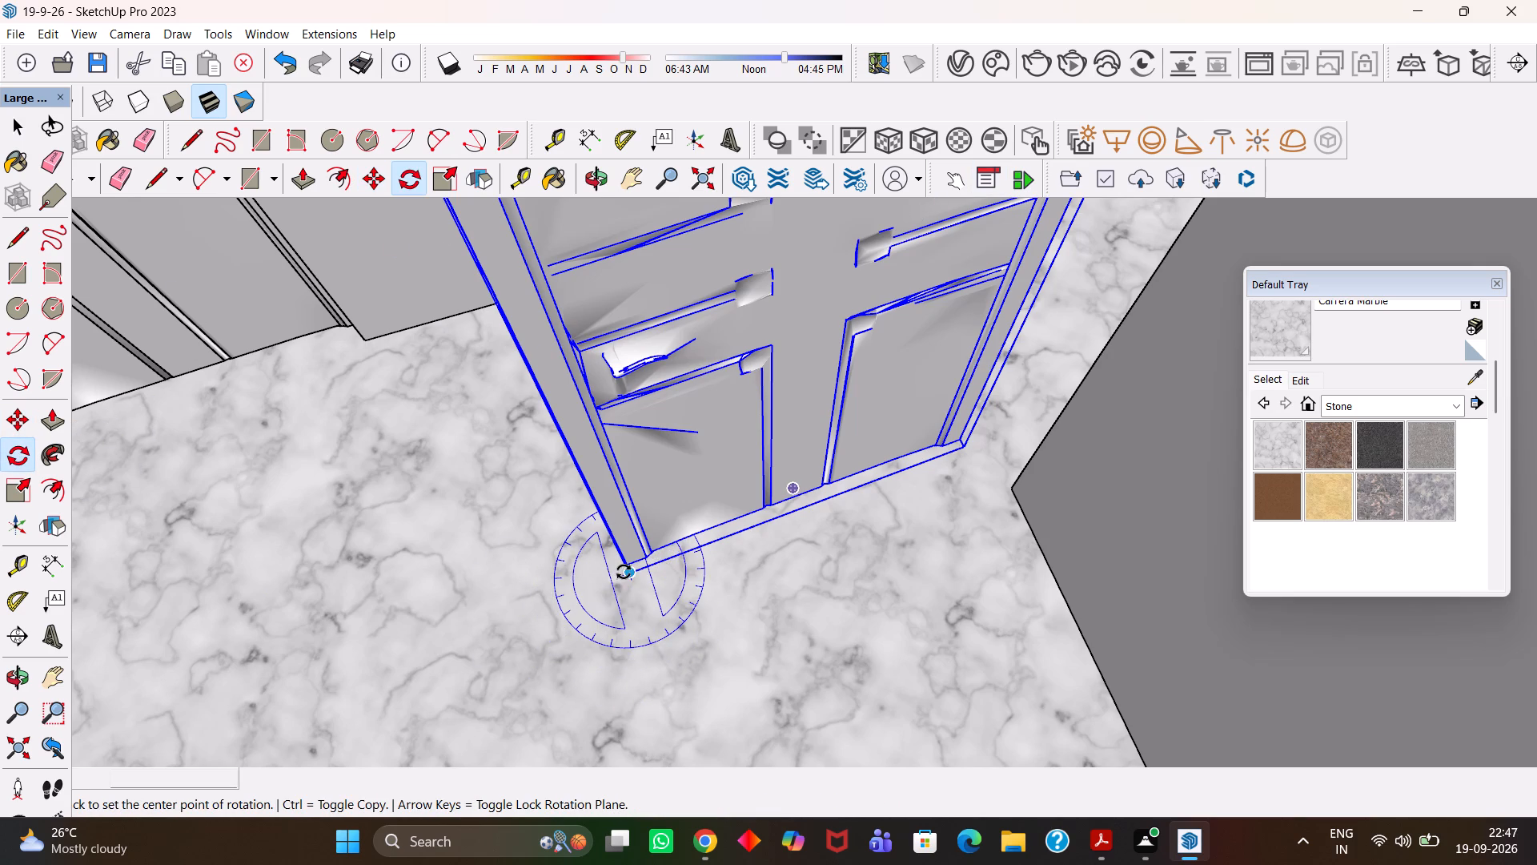
pyautogui.click(624, 572)
pyautogui.click(659, 634)
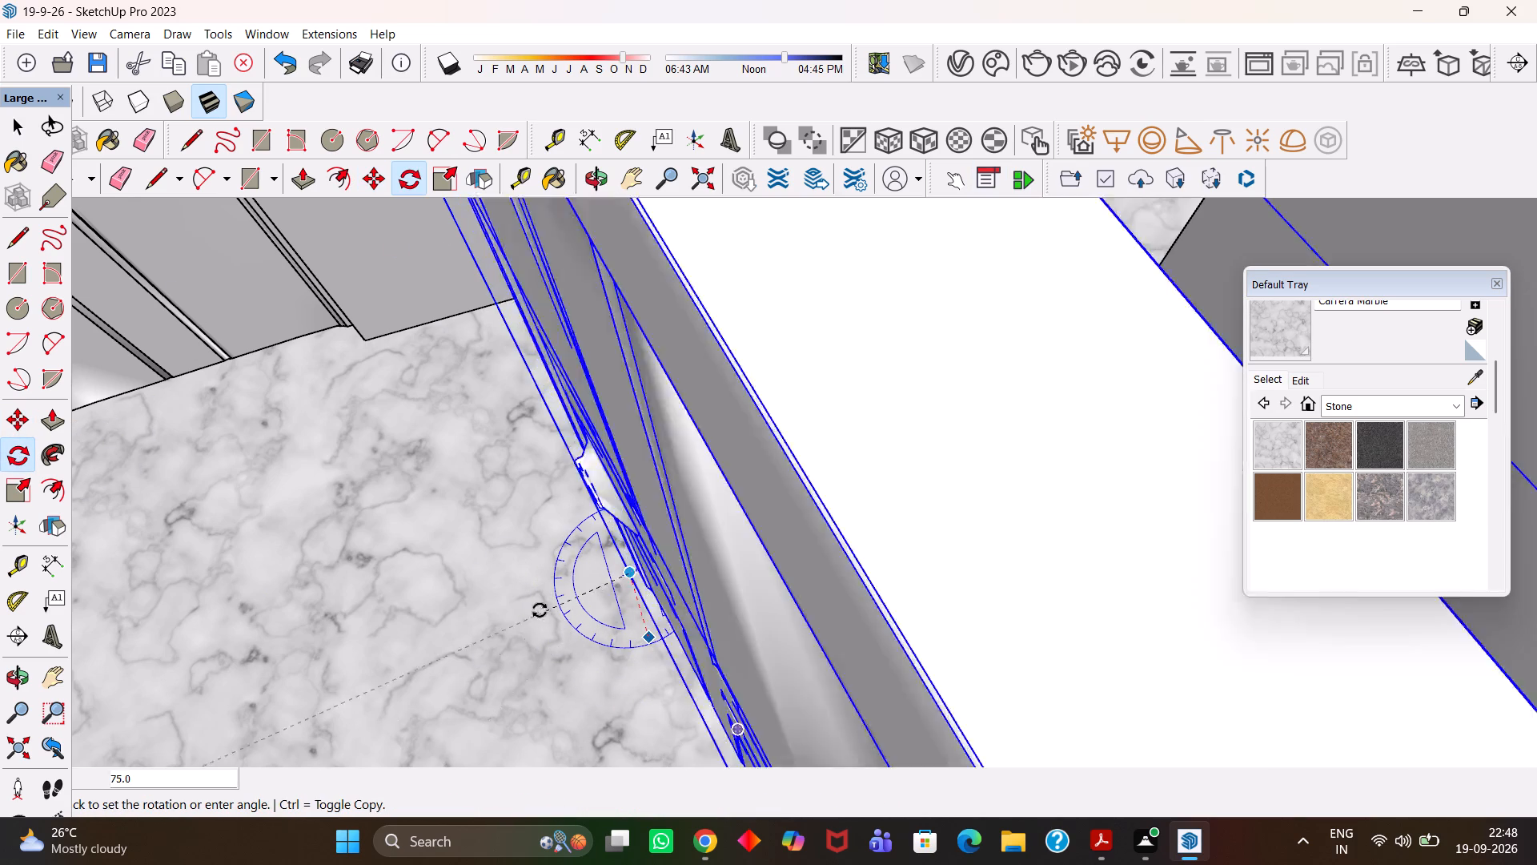
pyautogui.click(524, 604)
pyautogui.moveTo(524, 604); pyautogui.dragTo(614, 578, button='middle')
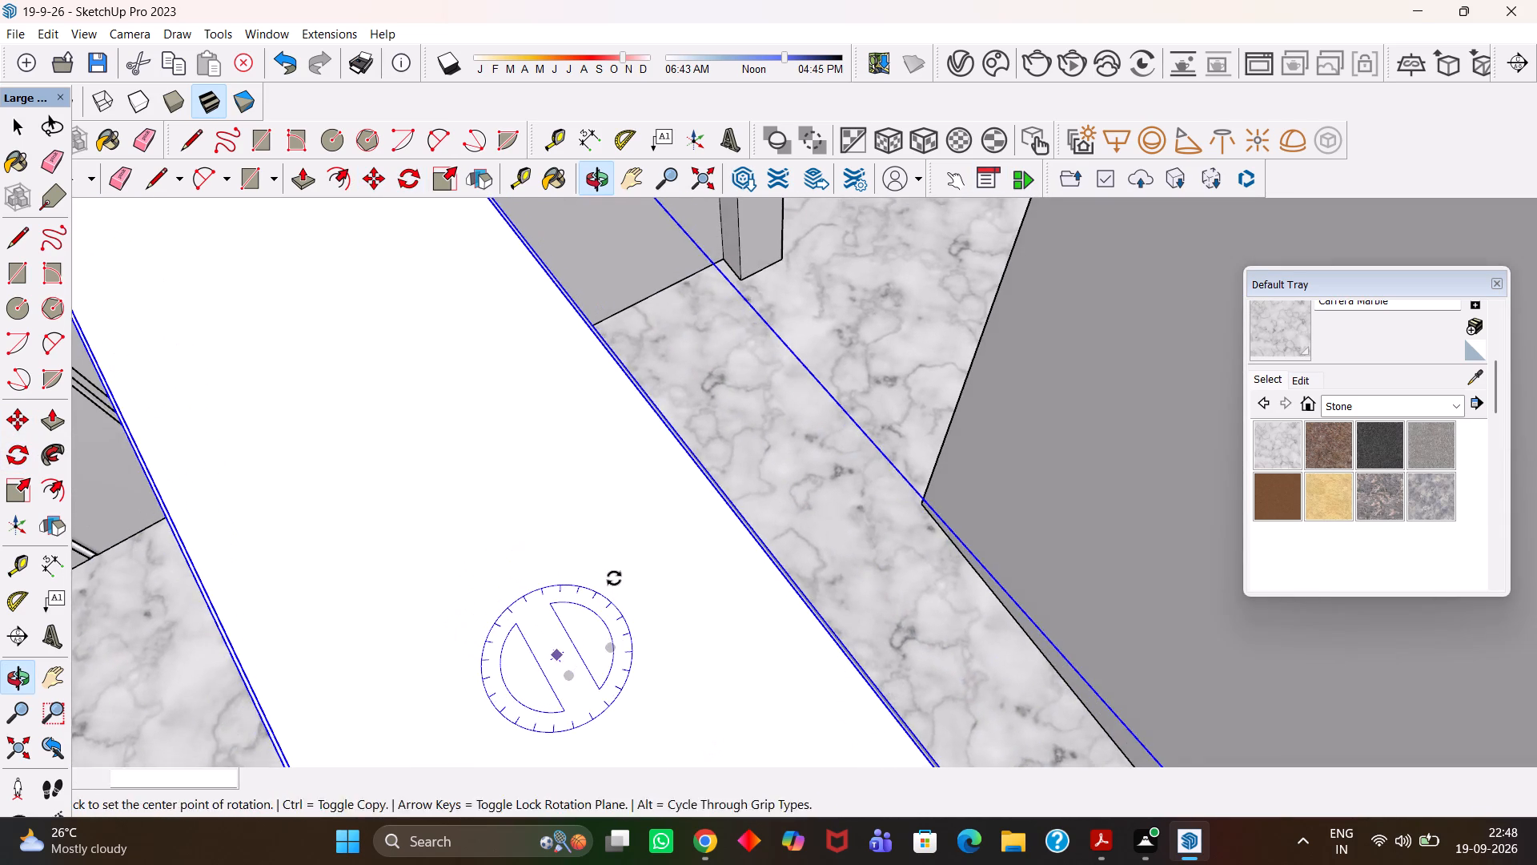
# Move the rotated door about 4' 2 15/16" so its bottom corner meets the jamb of the end partition's doorway.
pyautogui.press('h')
pyautogui.scroll(-4, 614, 578)
pyautogui.moveTo(624, 580); pyautogui.dragTo(911, 428)
pyautogui.scroll(-15, 925, 404)
pyautogui.scroll(1, 643, 465)
pyautogui.moveTo(656, 468); pyautogui.dragTo(804, 461, button='middle')
pyautogui.scroll(-5, 817, 457)
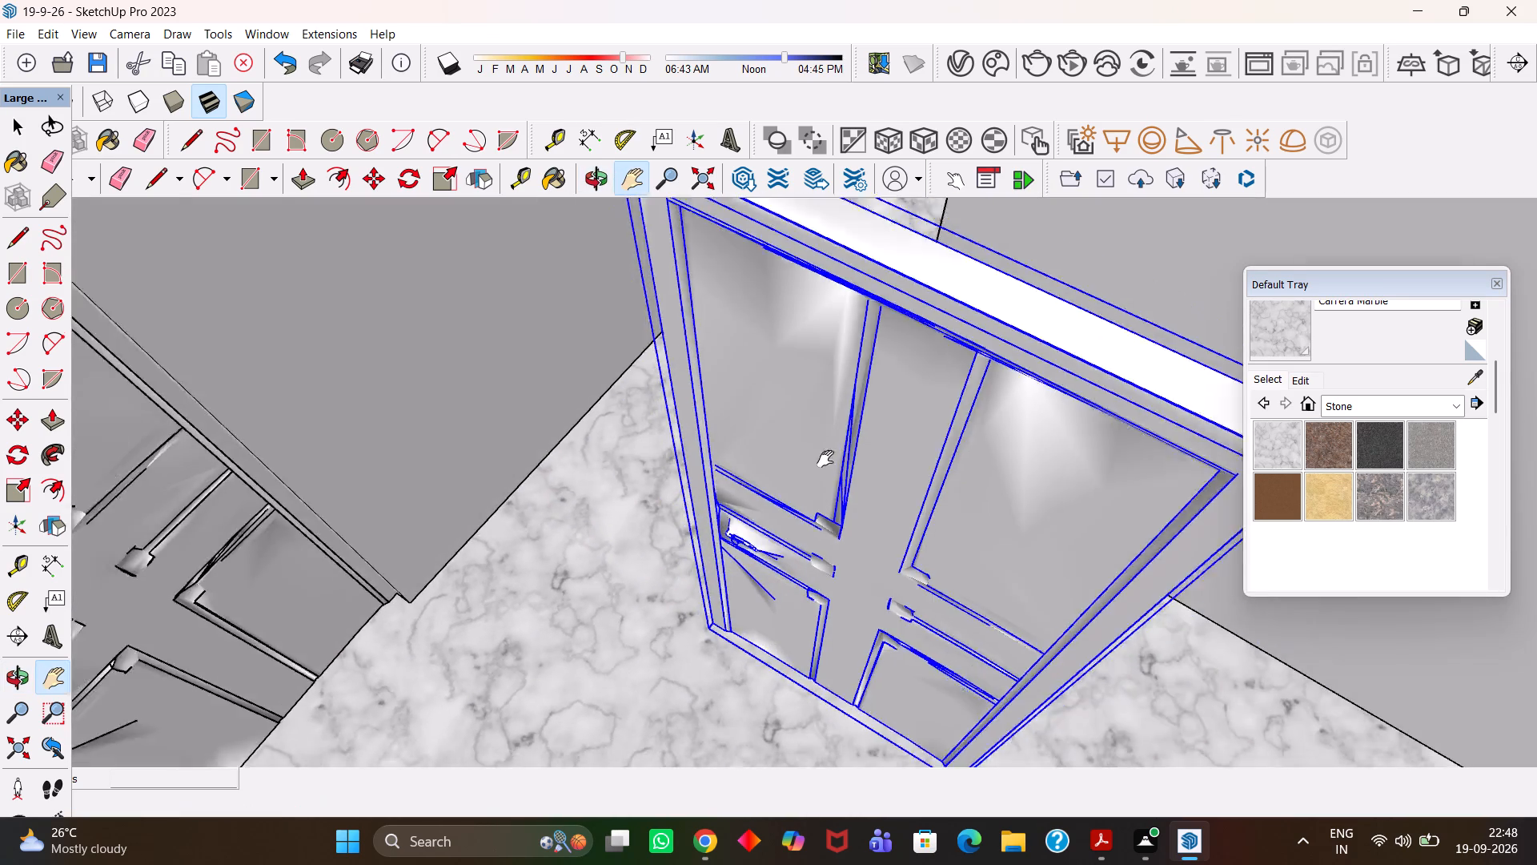
pyautogui.scroll(-1, 825, 459)
pyautogui.moveTo(831, 534); pyautogui.dragTo(840, 401)
pyautogui.moveTo(752, 464); pyautogui.dragTo(861, 464, button='middle')
pyautogui.scroll(2, 855, 467)
pyautogui.press('m')
pyautogui.click(997, 605)
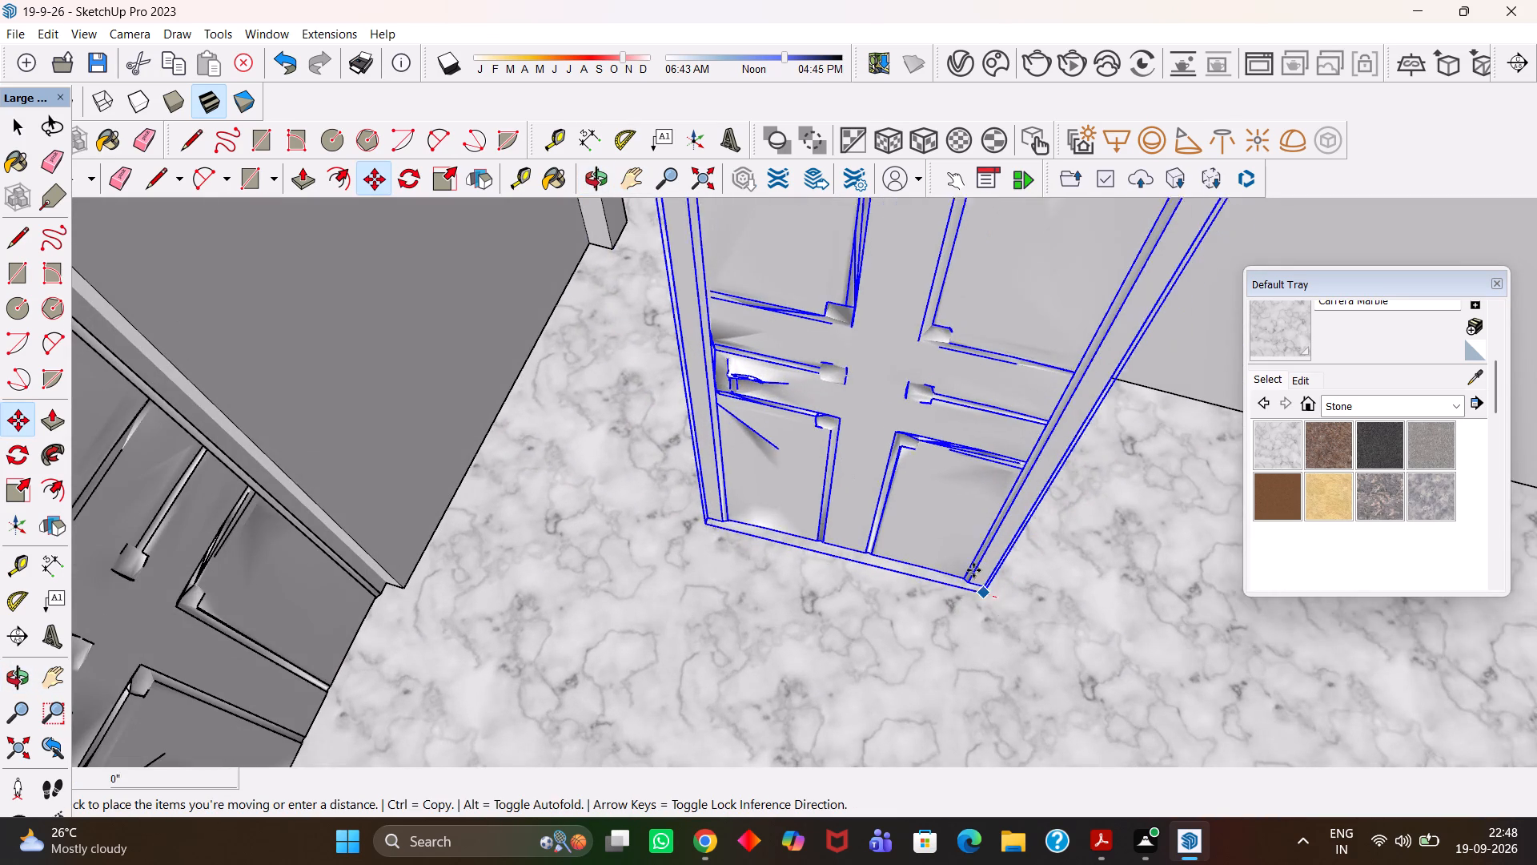
pyautogui.scroll(-4, 757, 400)
pyautogui.click(809, 335)
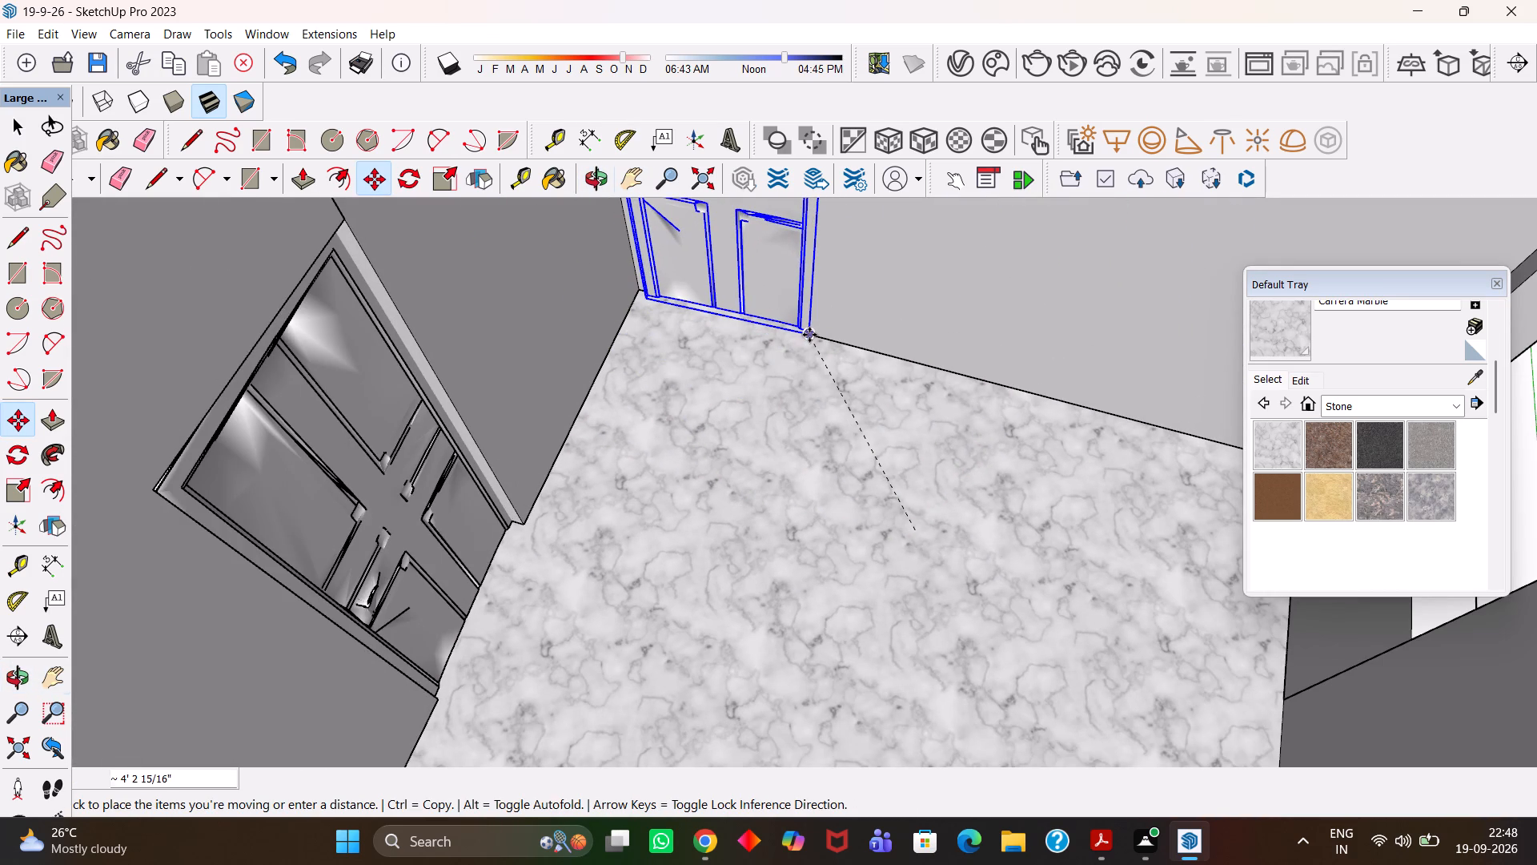
# Scale the rotated door's width to about 0.96 to fit between the jambs of the end partition's doorway.
pyautogui.press('h')
pyautogui.moveTo(769, 292); pyautogui.dragTo(788, 496)
pyautogui.scroll(-4, 779, 502)
pyautogui.moveTo(734, 520); pyautogui.dragTo(727, 463, button='middle')
pyautogui.scroll(5, 727, 463)
pyautogui.moveTo(695, 346); pyautogui.dragTo(665, 454)
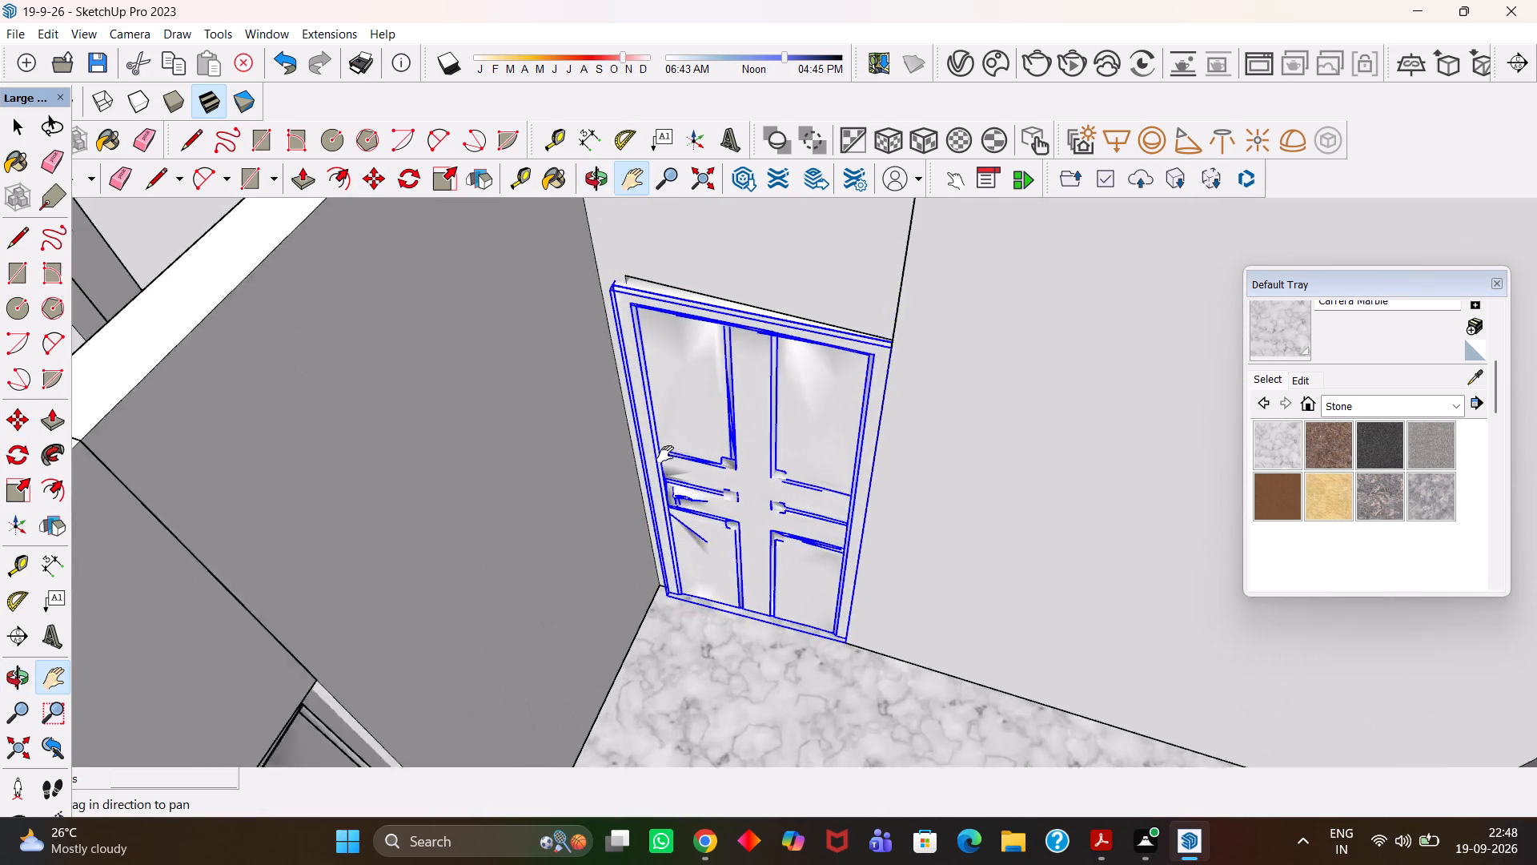
pyautogui.moveTo(665, 454); pyautogui.dragTo(640, 504)
pyautogui.moveTo(613, 430); pyautogui.dragTo(605, 472, button='middle')
pyautogui.scroll(2, 605, 472)
pyautogui.press('s')
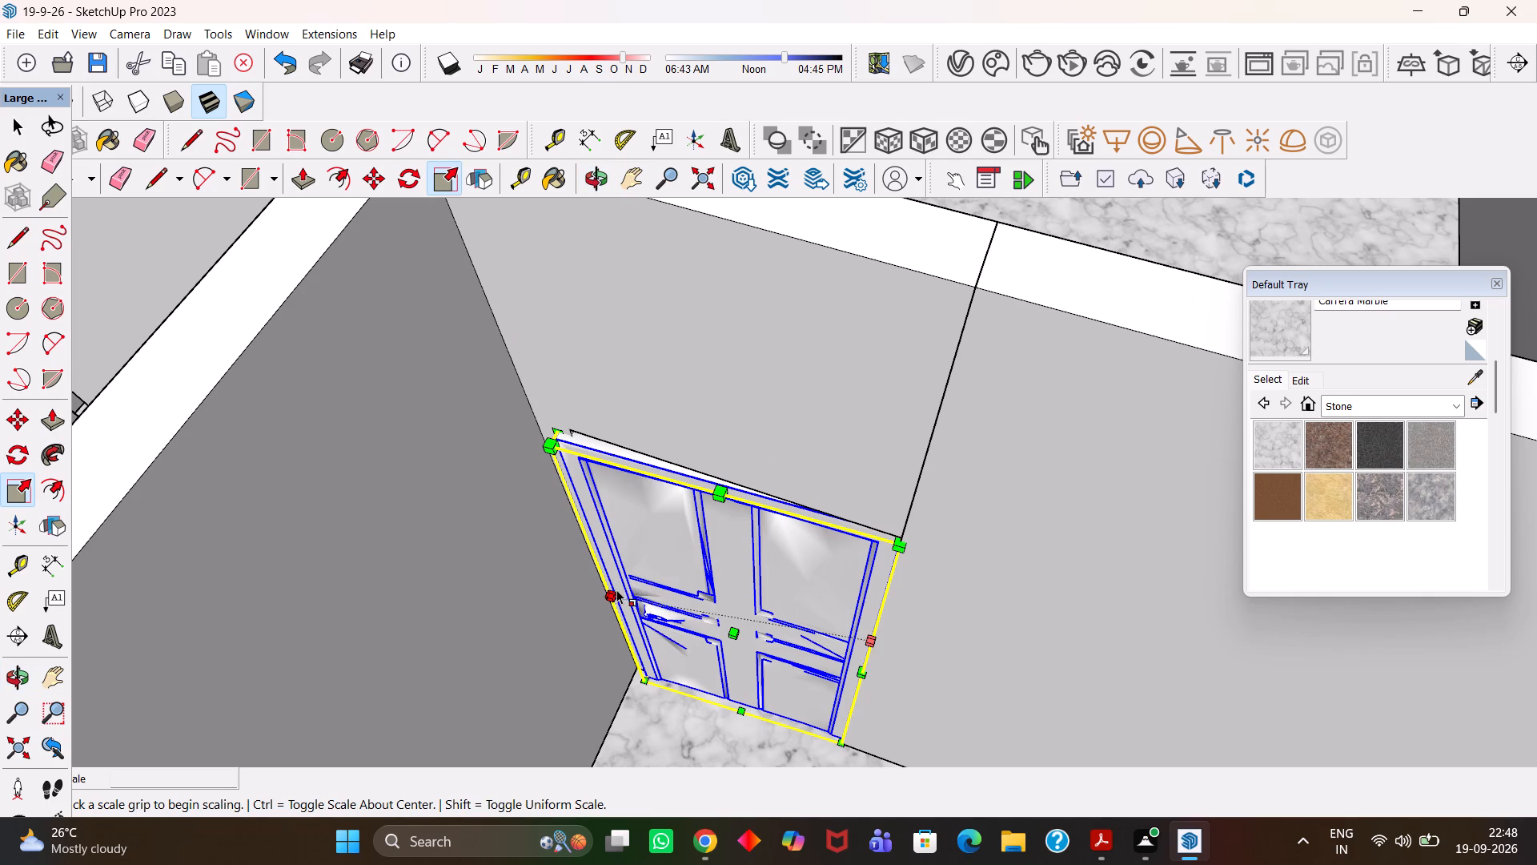
pyautogui.click(612, 581)
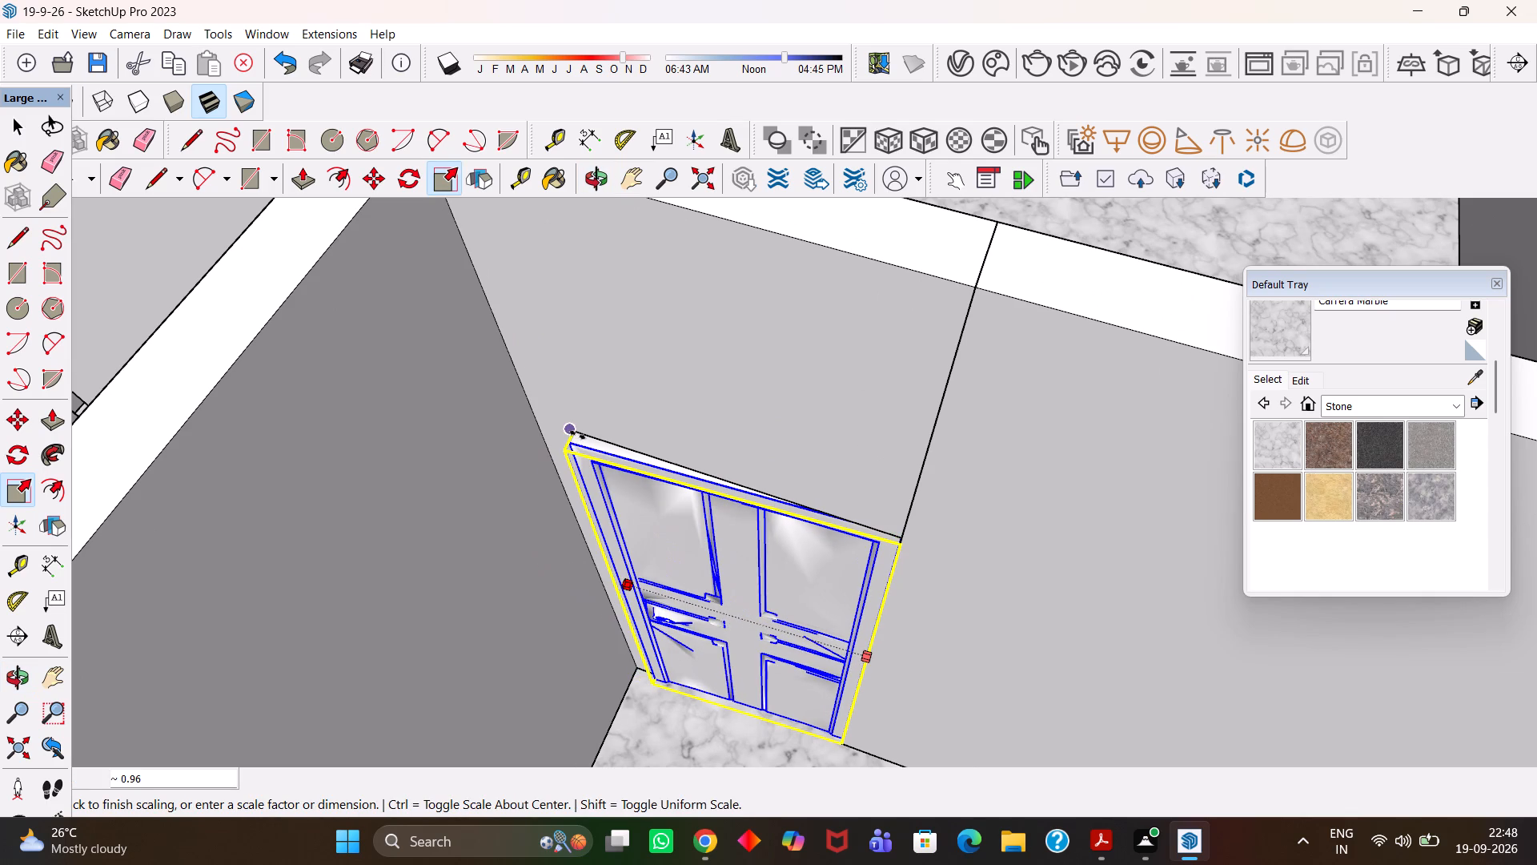
pyautogui.click(578, 435)
# Copy the end partition's door into the parallel doorway of the windowed room, with its bottom corner at the jamb.
pyautogui.scroll(-5, 578, 435)
pyautogui.press('h')
pyautogui.moveTo(612, 539); pyautogui.dragTo(582, 552, button='middle')
pyautogui.scroll(2, 577, 552)
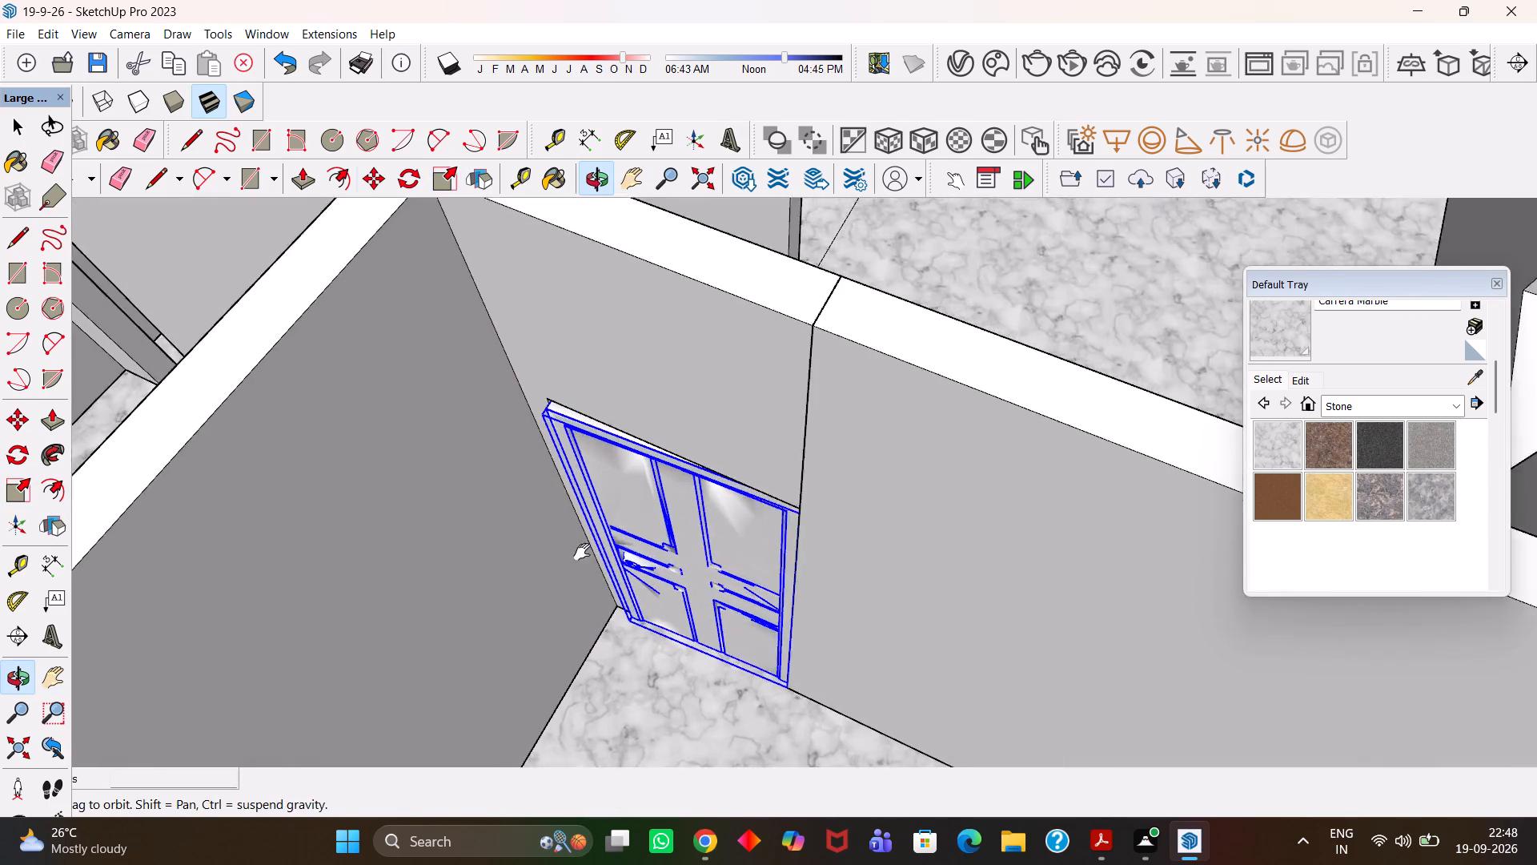
pyautogui.moveTo(582, 552); pyautogui.dragTo(578, 552, button='middle')
pyautogui.scroll(1, 582, 552)
pyautogui.press('m')
pyautogui.click(804, 706)
pyautogui.scroll(-3, 758, 610)
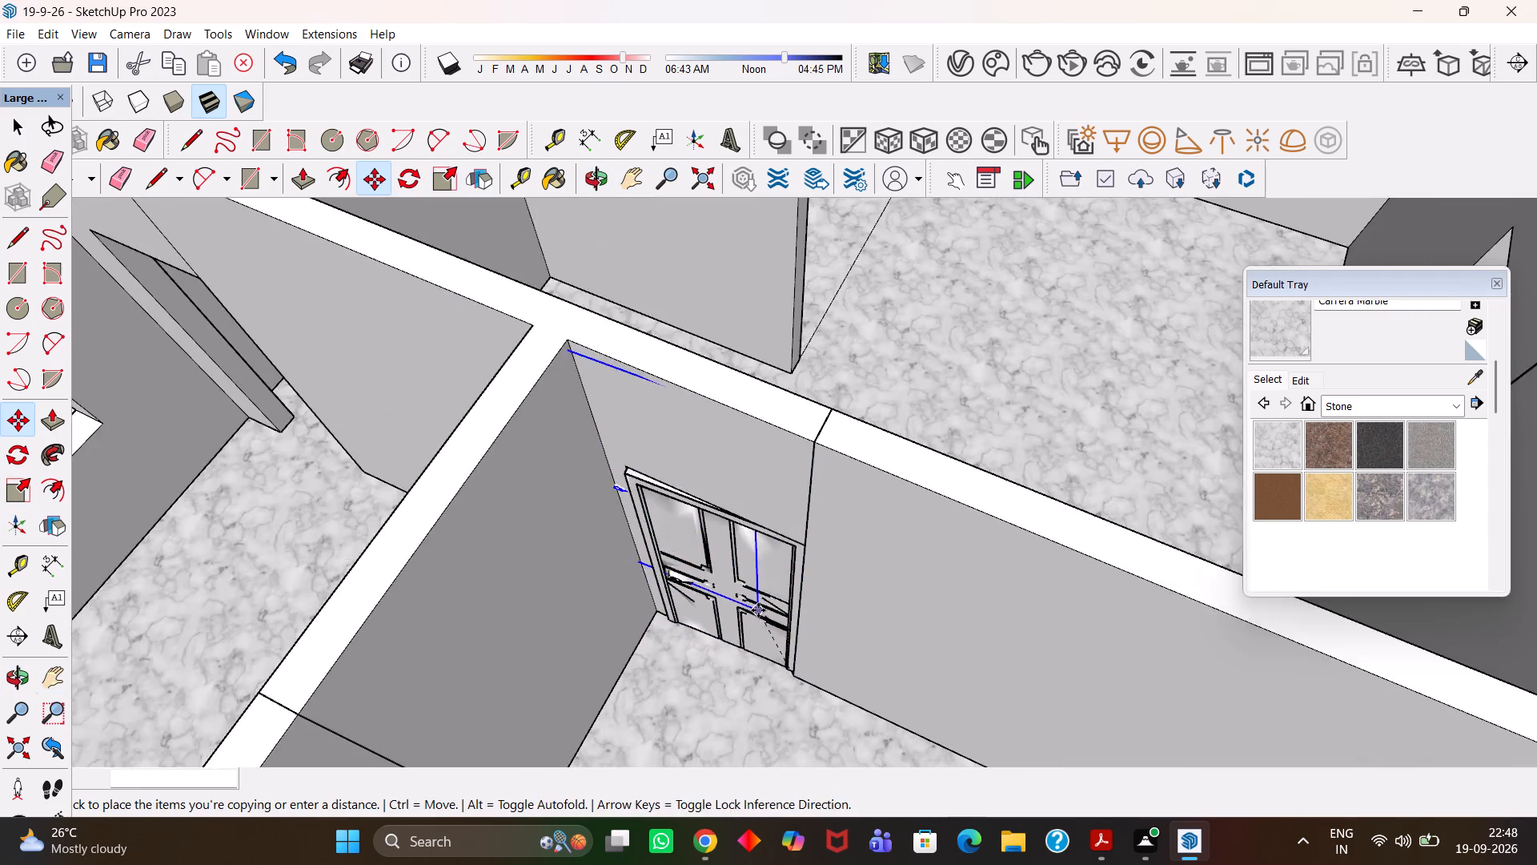
pyautogui.scroll(-5, 758, 610)
pyautogui.press('h')
pyautogui.moveTo(841, 511); pyautogui.dragTo(752, 634)
pyautogui.scroll(-5, 751, 619)
pyautogui.moveTo(805, 557); pyautogui.dragTo(516, 647, button='middle')
pyautogui.scroll(-2, 488, 618)
pyautogui.scroll(3, 572, 567)
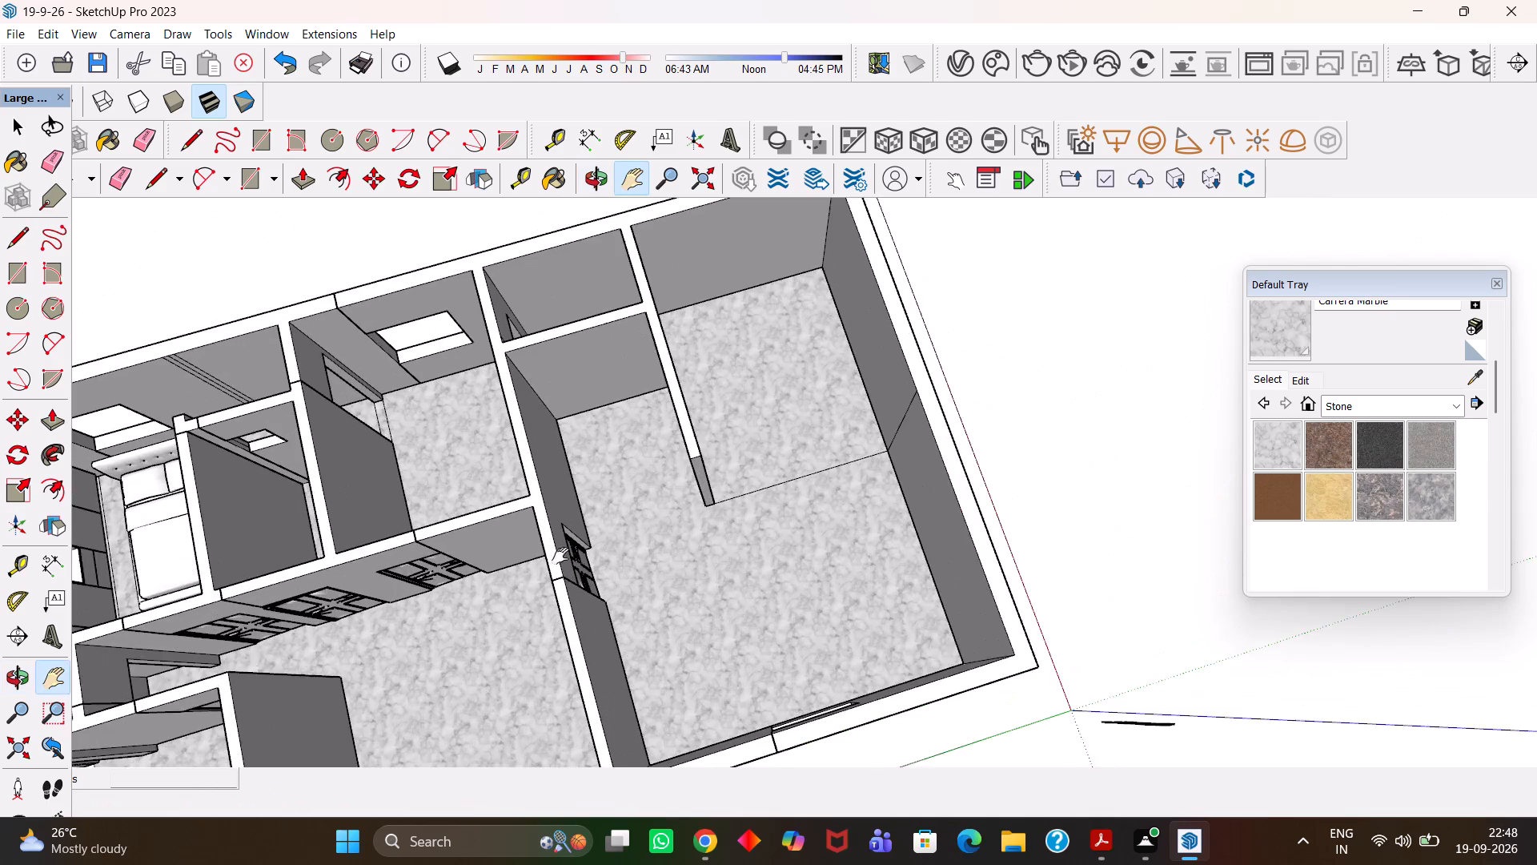
pyautogui.moveTo(471, 500); pyautogui.dragTo(785, 700)
pyautogui.scroll(4, 796, 623)
pyautogui.moveTo(754, 606); pyautogui.dragTo(857, 579, button='middle')
pyautogui.scroll(5, 856, 580)
pyautogui.press('Escape')
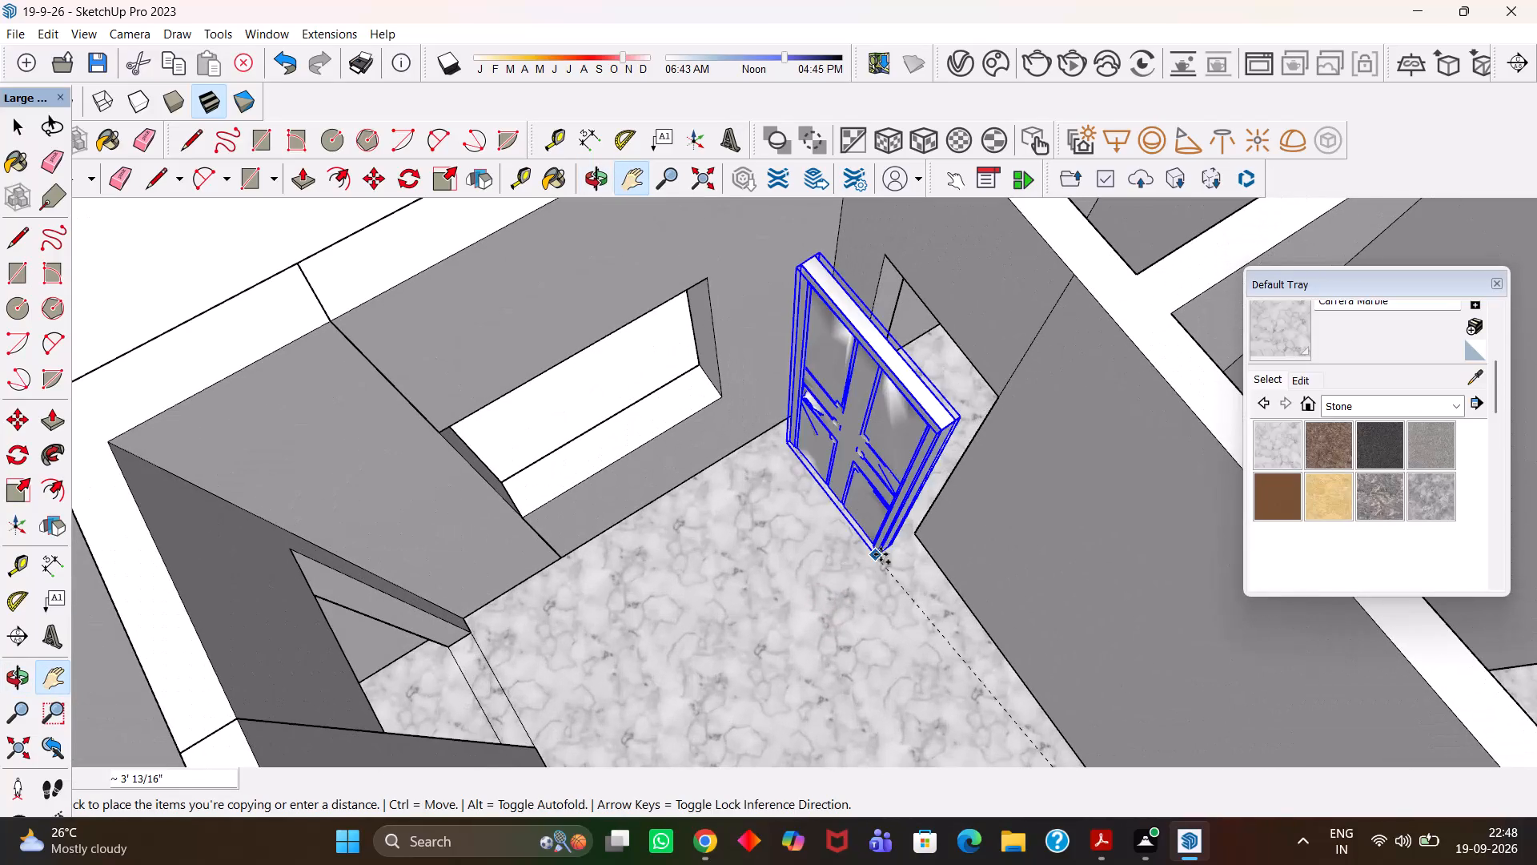
pyautogui.click(919, 534)
pyautogui.scroll(4, 873, 507)
pyautogui.scroll(-2, 873, 507)
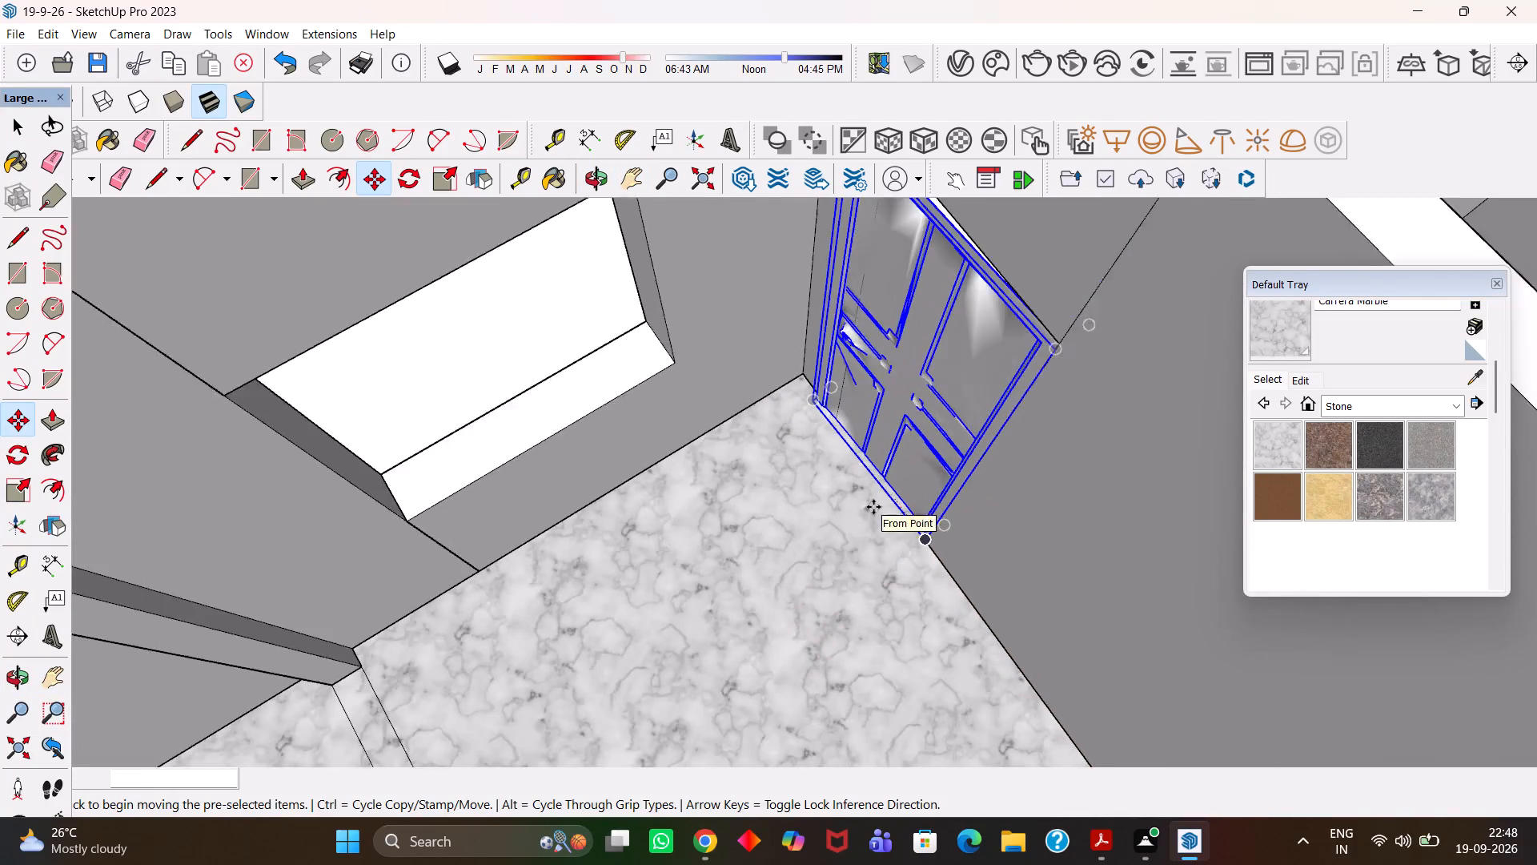
# Copy the windowed room's door about 28' into the doorway opening onto the marble-floored porch, with its bottom corner at the jamb.
pyautogui.scroll(-1, 873, 507)
pyautogui.scroll(2, 821, 509)
pyautogui.moveTo(829, 509); pyautogui.dragTo(909, 494, button='middle')
pyautogui.press('h')
pyautogui.moveTo(886, 436); pyautogui.dragTo(831, 551)
pyautogui.moveTo(761, 563); pyautogui.dragTo(833, 520, button='middle')
pyautogui.scroll(2, 834, 520)
pyautogui.scroll(-5, 833, 520)
pyautogui.press('h')
pyautogui.moveTo(842, 461); pyautogui.dragTo(842, 466)
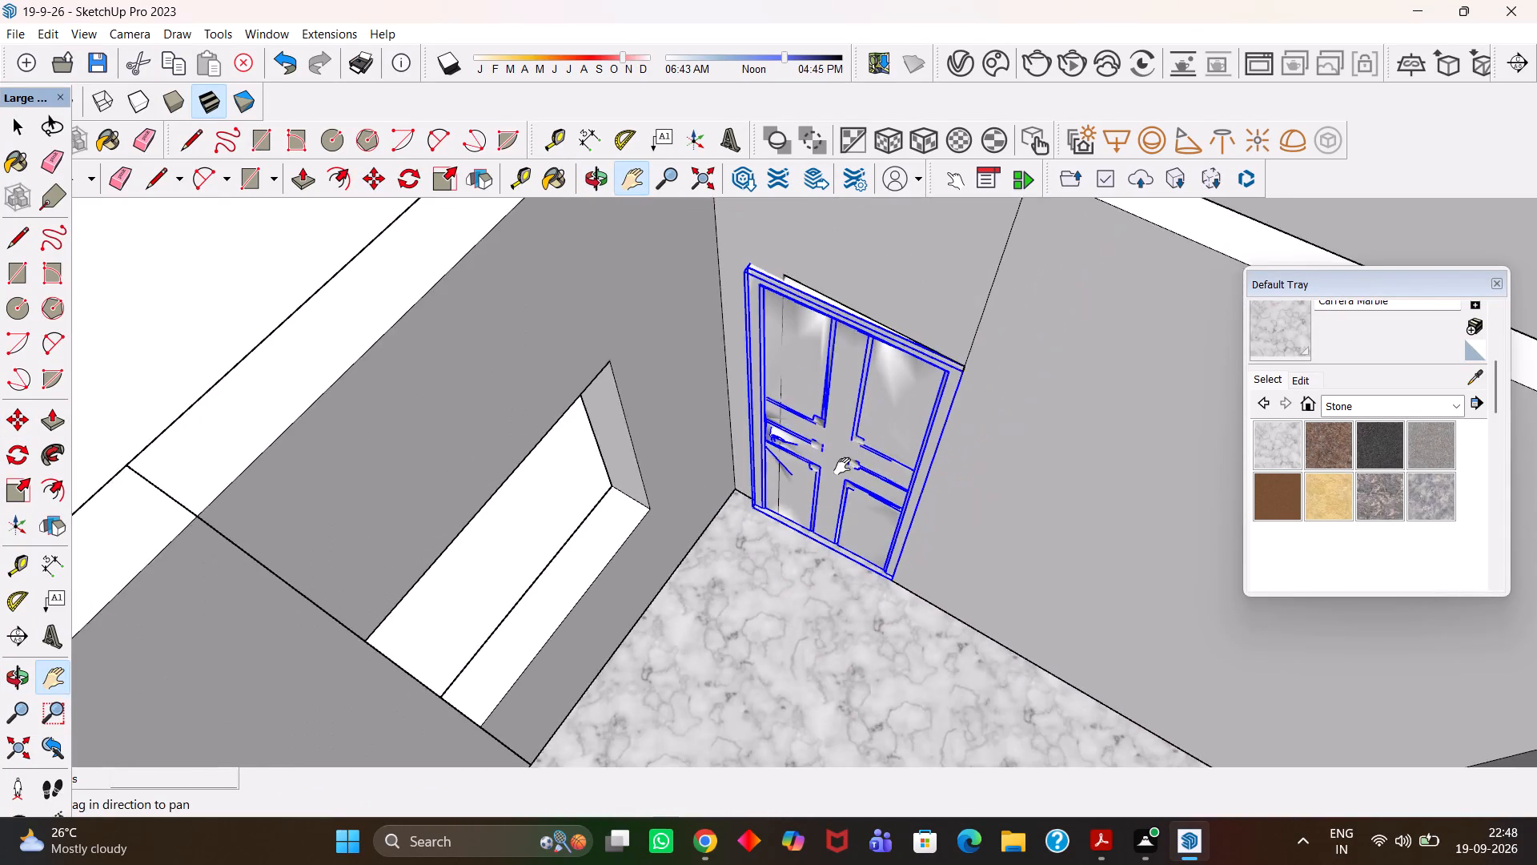
pyautogui.moveTo(842, 466); pyautogui.dragTo(796, 545)
pyautogui.scroll(-4, 770, 556)
pyautogui.middleClick(800, 568)
pyautogui.scroll(2, 800, 568)
pyautogui.press('m')
pyautogui.click(829, 639)
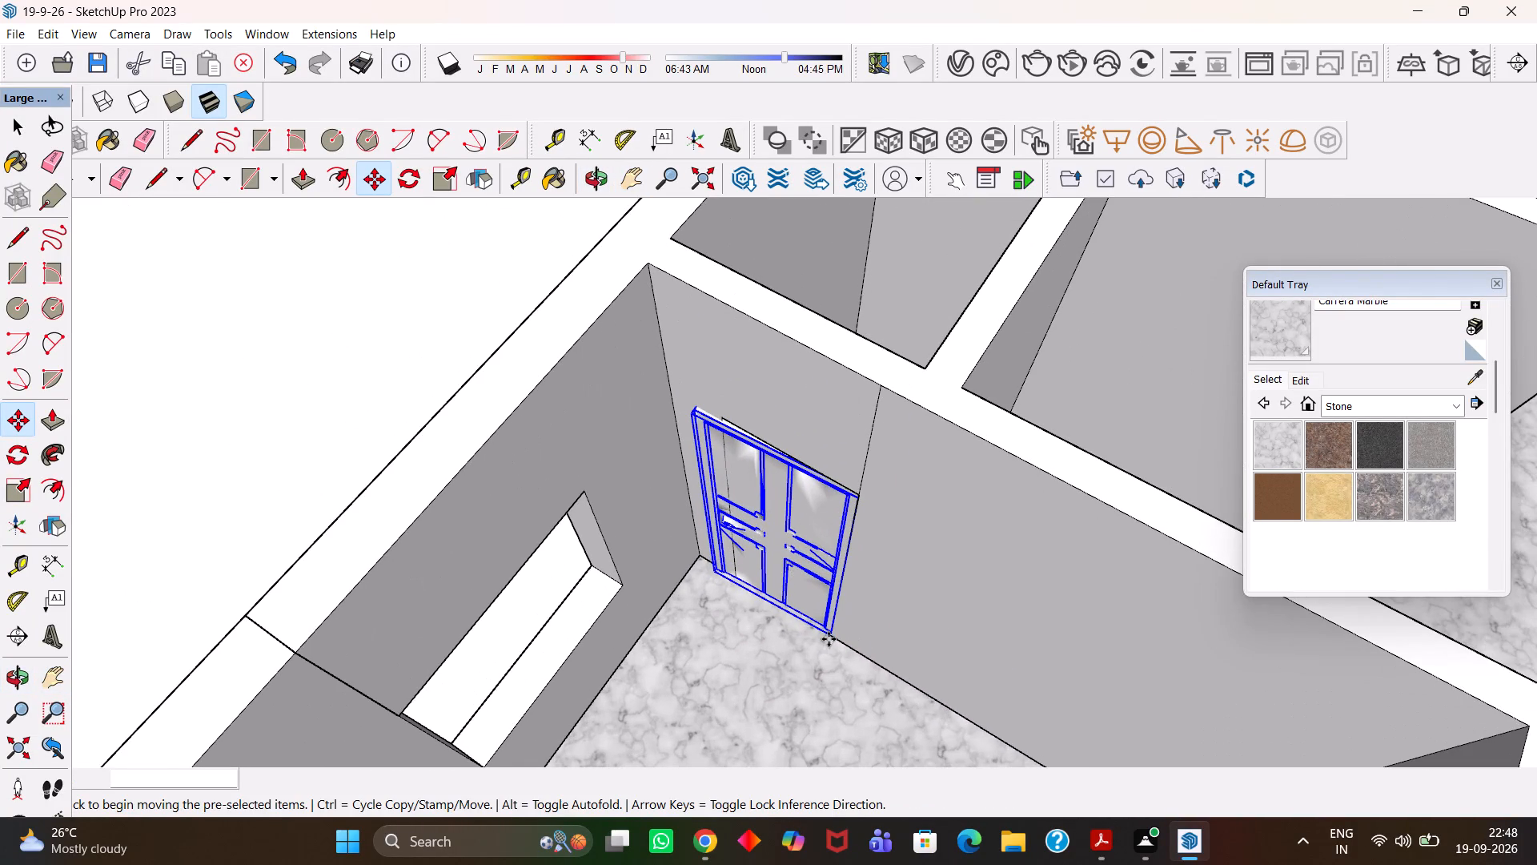
pyautogui.scroll(-9, 701, 606)
pyautogui.press('h')
pyautogui.moveTo(688, 651); pyautogui.dragTo(757, 486)
pyautogui.scroll(-5, 765, 471)
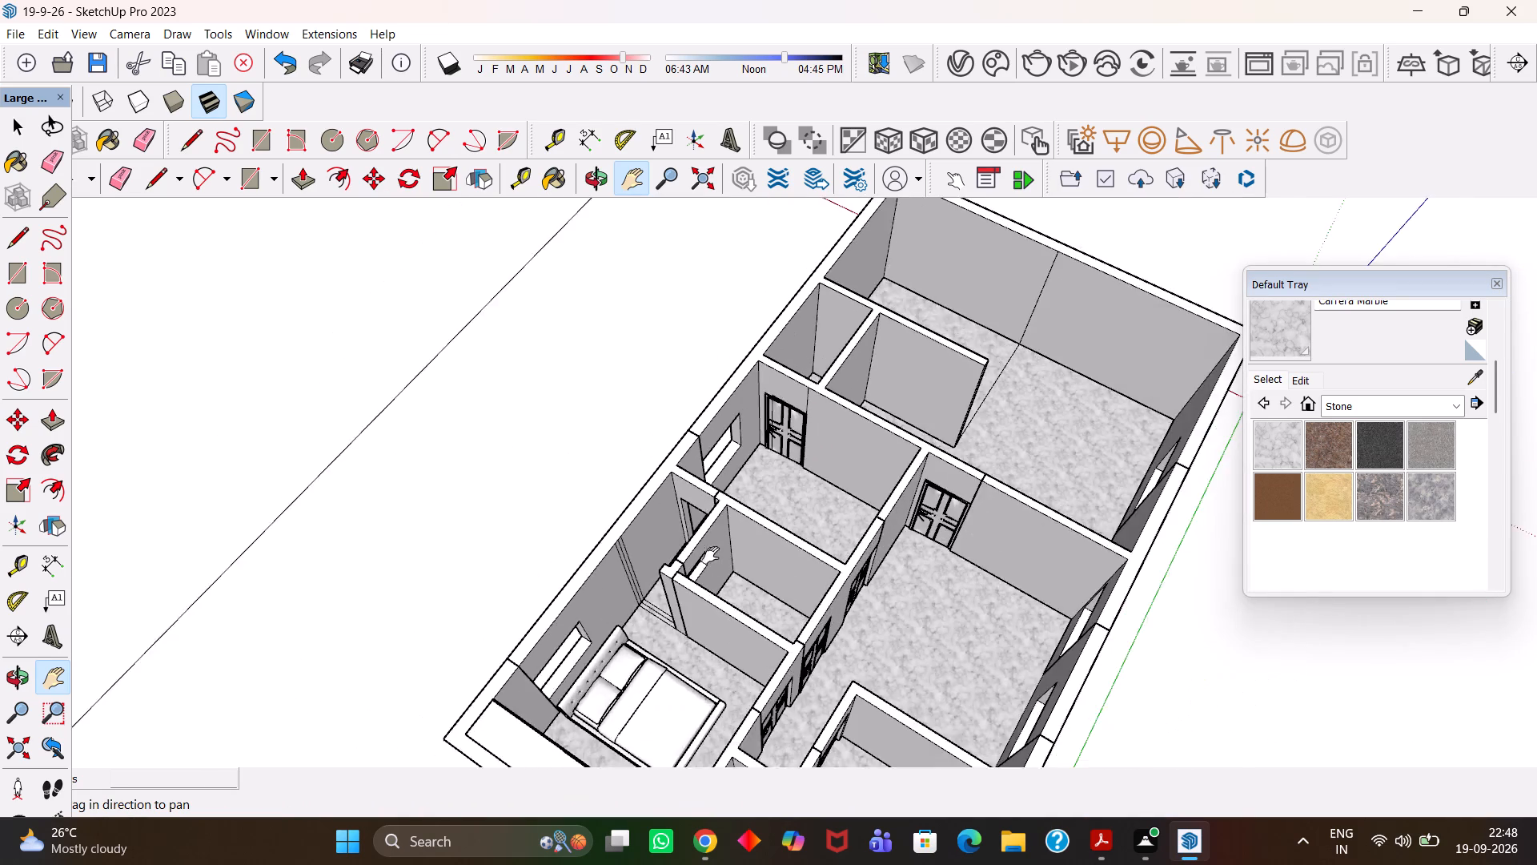
pyautogui.moveTo(720, 585); pyautogui.dragTo(601, 605, button='middle')
pyautogui.scroll(3, 720, 585)
pyautogui.scroll(-4, 601, 605)
pyautogui.moveTo(664, 594); pyautogui.dragTo(756, 450)
pyautogui.scroll(3, 733, 583)
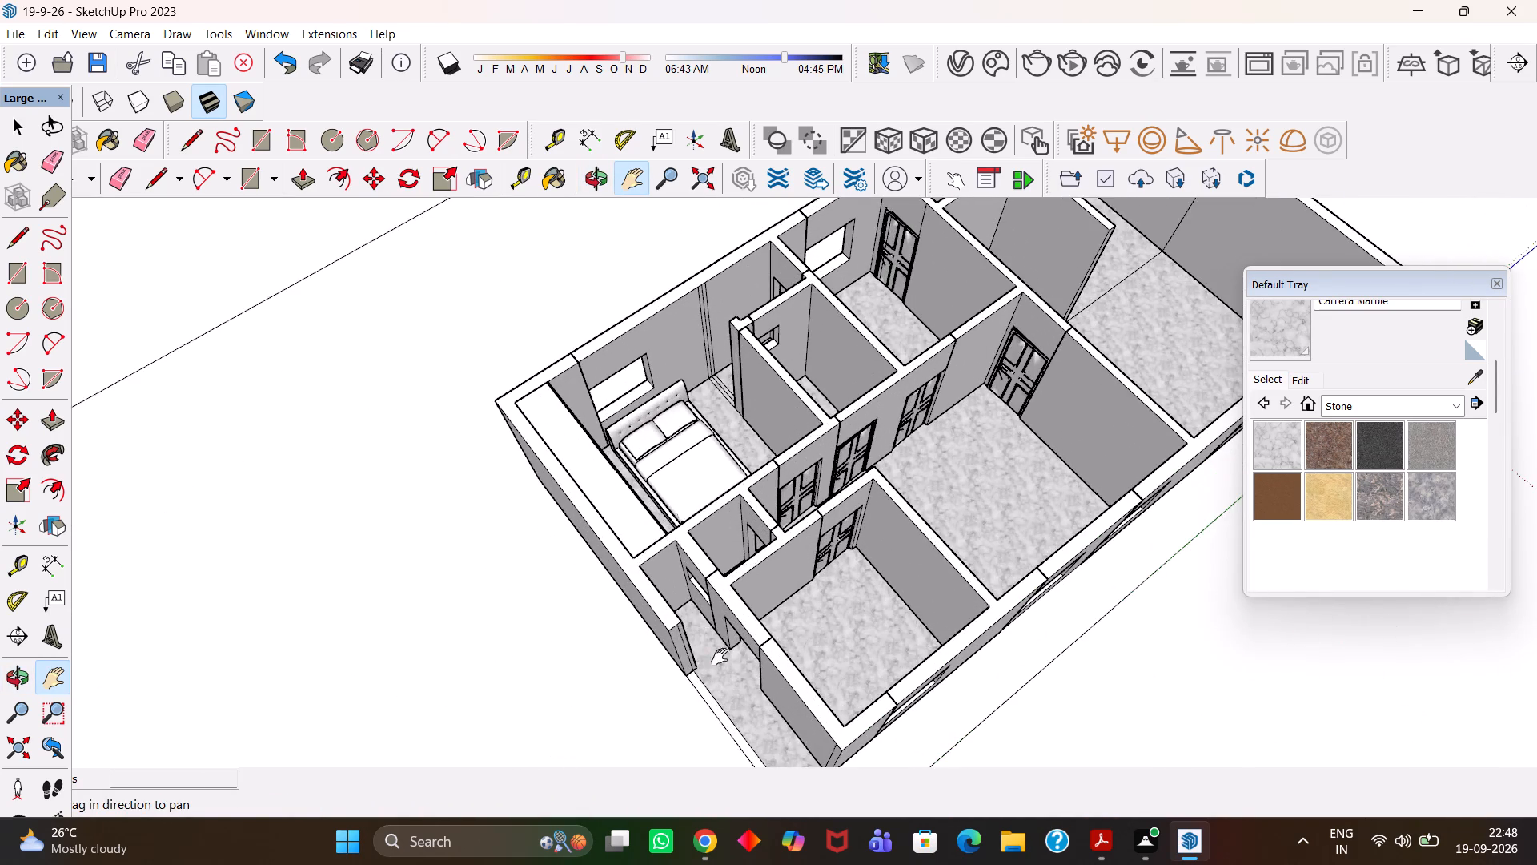
pyautogui.moveTo(720, 657); pyautogui.dragTo(784, 637, button='middle')
pyautogui.scroll(3, 767, 647)
pyautogui.moveTo(797, 658); pyautogui.dragTo(803, 545)
pyautogui.scroll(3, 784, 573)
pyautogui.moveTo(789, 604); pyautogui.dragTo(823, 583, button='middle')
pyautogui.scroll(1, 820, 585)
pyautogui.press('Escape')
pyautogui.scroll(1, 823, 581)
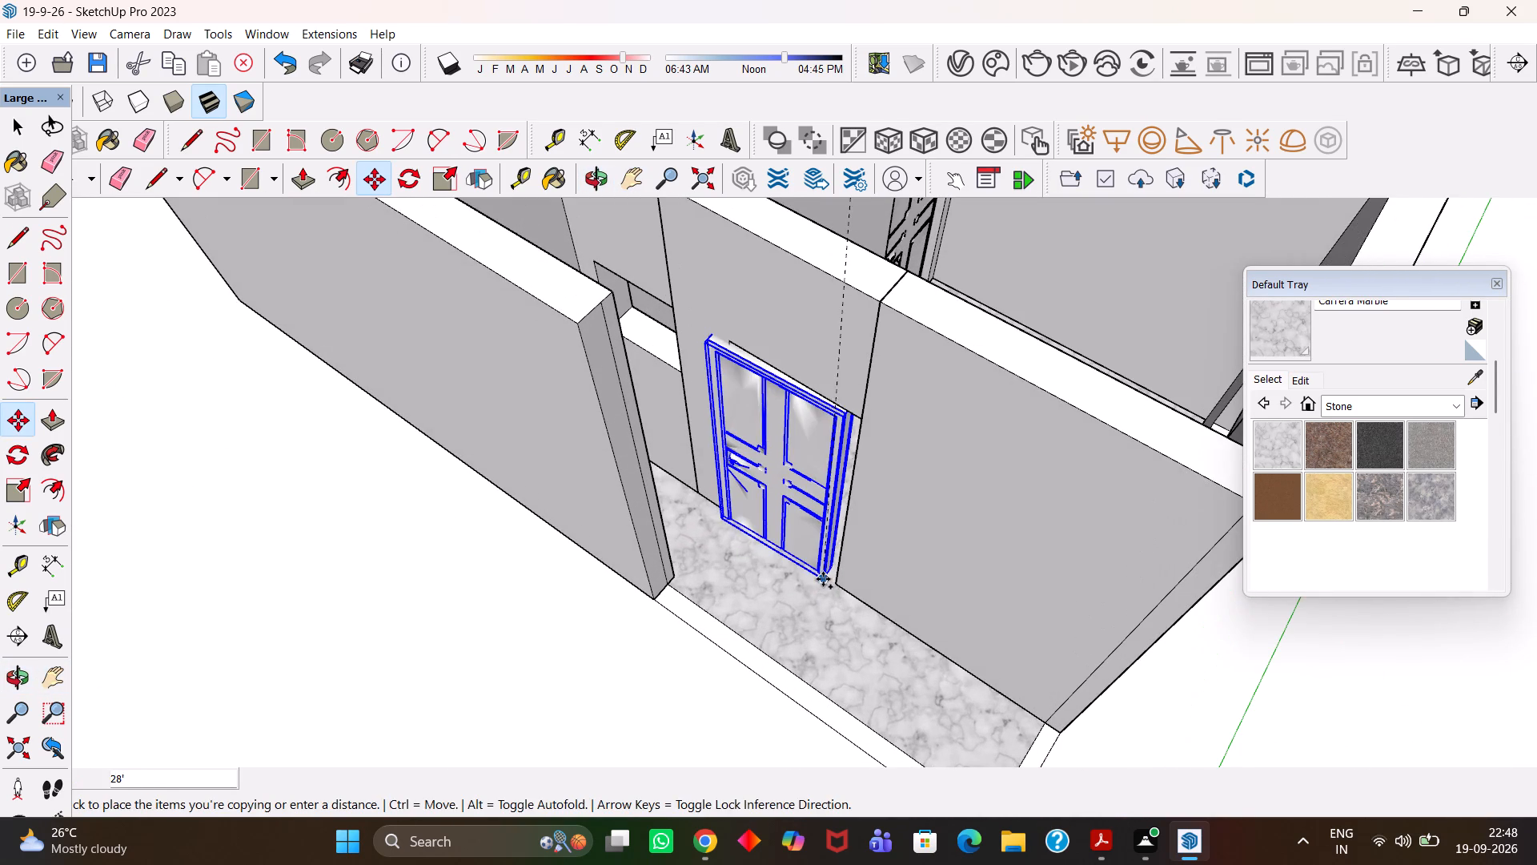
pyautogui.click(837, 582)
# Deselect the copied porch door and save the model.
pyautogui.scroll(3, 837, 582)
pyautogui.press('h')
pyautogui.scroll(-3, 837, 582)
pyautogui.moveTo(799, 496); pyautogui.dragTo(779, 568)
pyautogui.scroll(4, 732, 503)
pyautogui.scroll(-2, 732, 502)
pyautogui.scroll(3, 732, 502)
pyautogui.scroll(-6, 732, 502)
pyautogui.press('h')
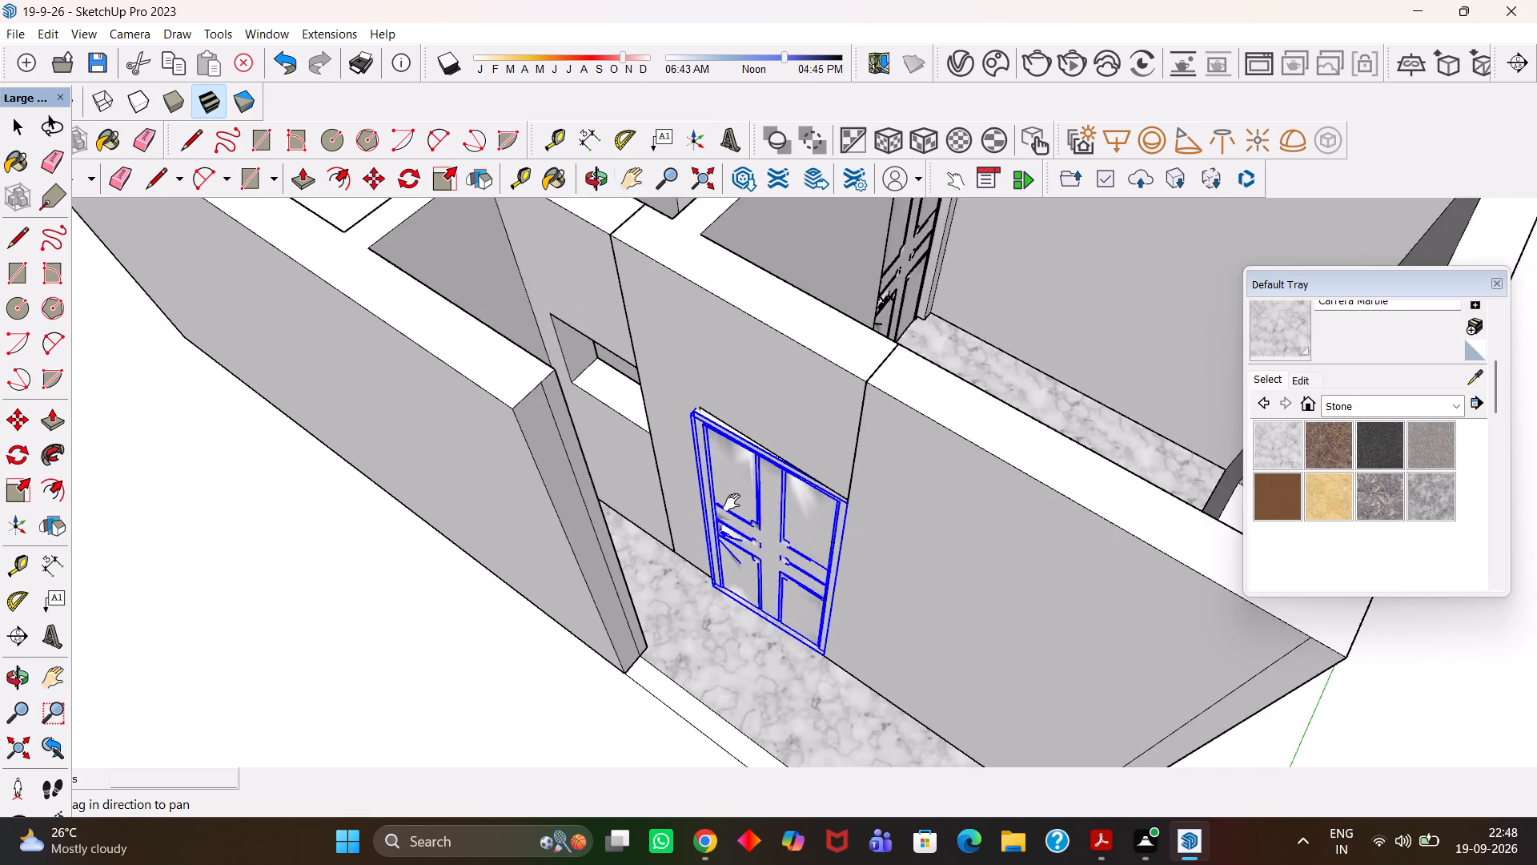
pyautogui.scroll(-18, 732, 502)
pyautogui.moveTo(873, 541); pyautogui.dragTo(648, 567, button='middle')
pyautogui.scroll(-6, 648, 567)
pyautogui.press('h')
pyautogui.moveTo(717, 560); pyautogui.dragTo(592, 574, button='middle')
pyautogui.scroll(2, 596, 574)
pyautogui.press('h')
pyautogui.scroll(4, 781, 449)
pyautogui.moveTo(843, 453); pyautogui.dragTo(777, 531)
pyautogui.scroll(-2, 771, 535)
pyautogui.moveTo(785, 559); pyautogui.dragTo(777, 536, button='middle')
pyautogui.scroll(1, 777, 536)
pyautogui.press('space')
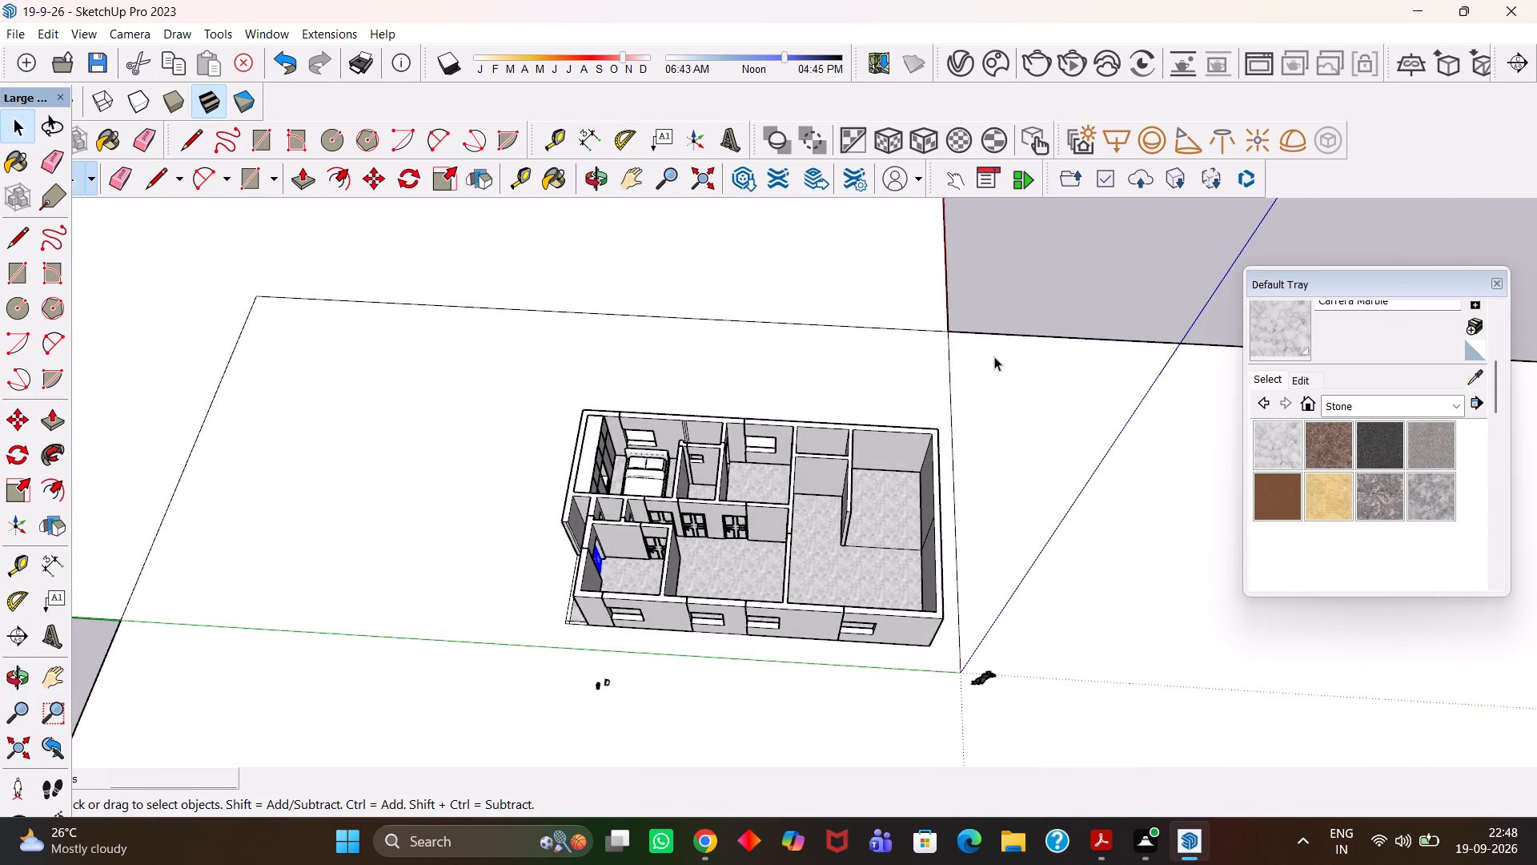
pyautogui.click(1021, 296)
pyautogui.hotkey('ctrl', 's')
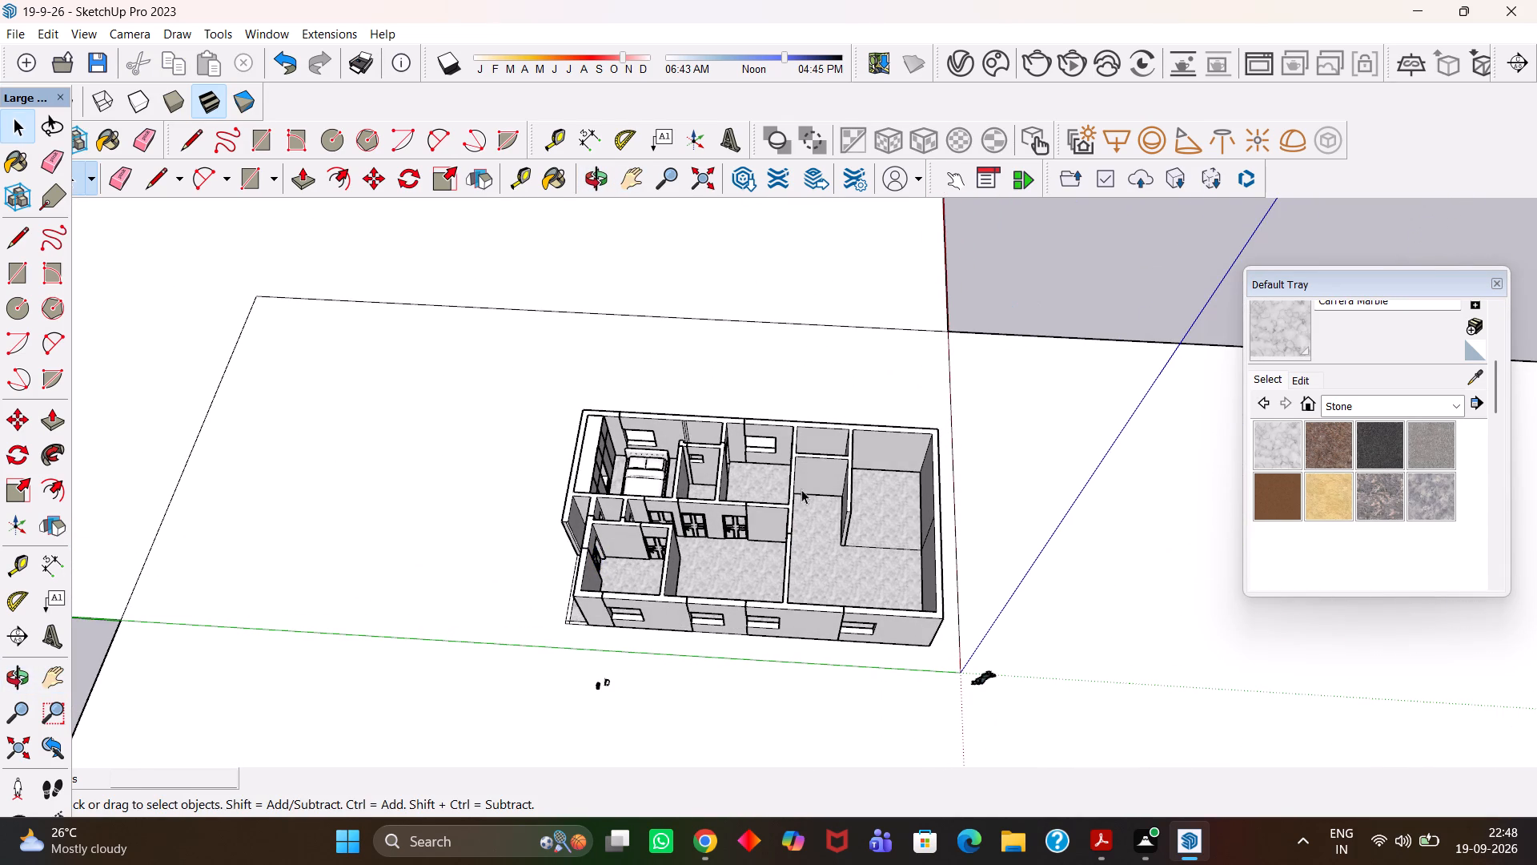
# Examine the apartment's rooms, doorways and window openings from above.
pyautogui.scroll(7, 753, 581)
pyautogui.moveTo(744, 624); pyautogui.dragTo(808, 587, button='middle')
pyautogui.press('h')
pyautogui.scroll(-4, 808, 587)
pyautogui.press('h')
pyautogui.moveTo(820, 584); pyautogui.dragTo(770, 584, button='middle')
pyautogui.scroll(4, 799, 584)
pyautogui.press('h')
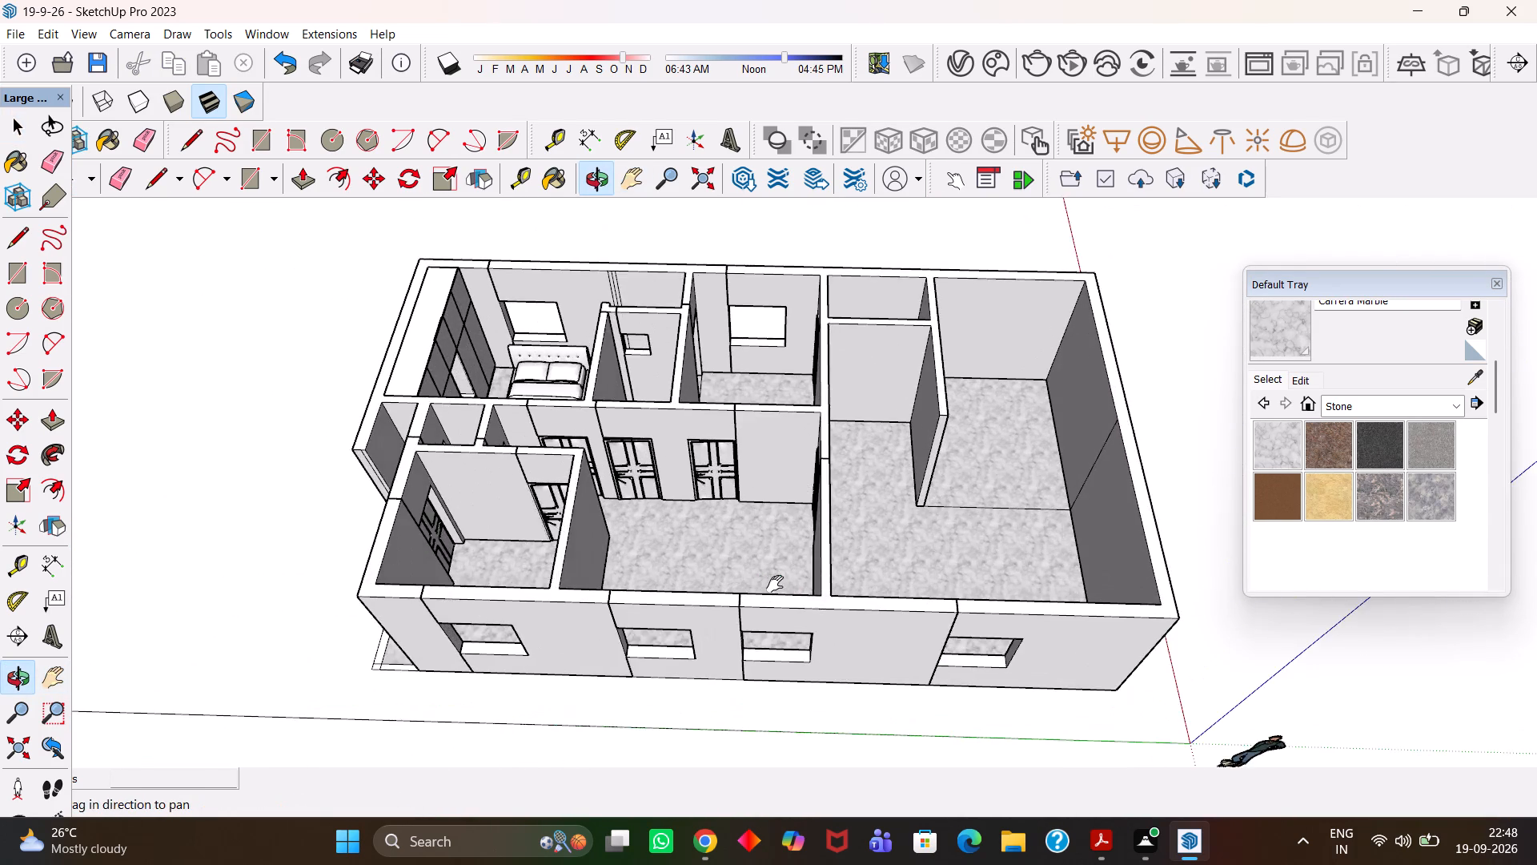
pyautogui.scroll(-3, 775, 584)
pyautogui.moveTo(795, 589); pyautogui.dragTo(801, 579, button='middle')
pyautogui.scroll(4, 798, 582)
pyautogui.press('h')
pyautogui.moveTo(802, 567); pyautogui.dragTo(768, 610)
pyautogui.scroll(-3, 760, 611)
pyautogui.moveTo(745, 612); pyautogui.dragTo(759, 609, button='middle')
pyautogui.scroll(2, 761, 609)
pyautogui.moveTo(771, 602); pyautogui.dragTo(734, 607)
pyautogui.middleClick(734, 607)
pyautogui.press('h')
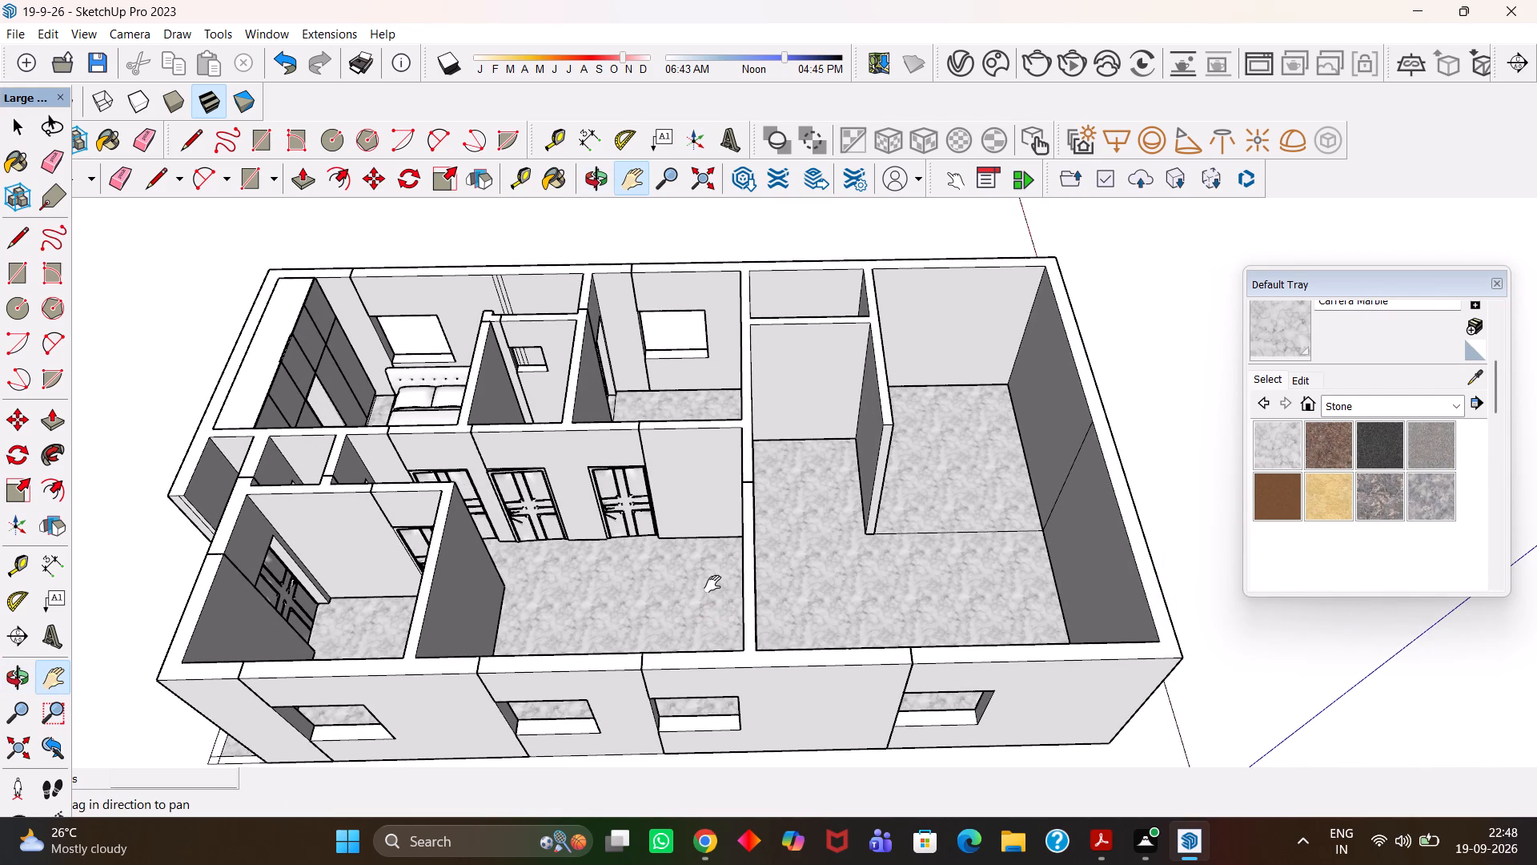
# Save the model.
pyautogui.hotkey('ctrl', 's')
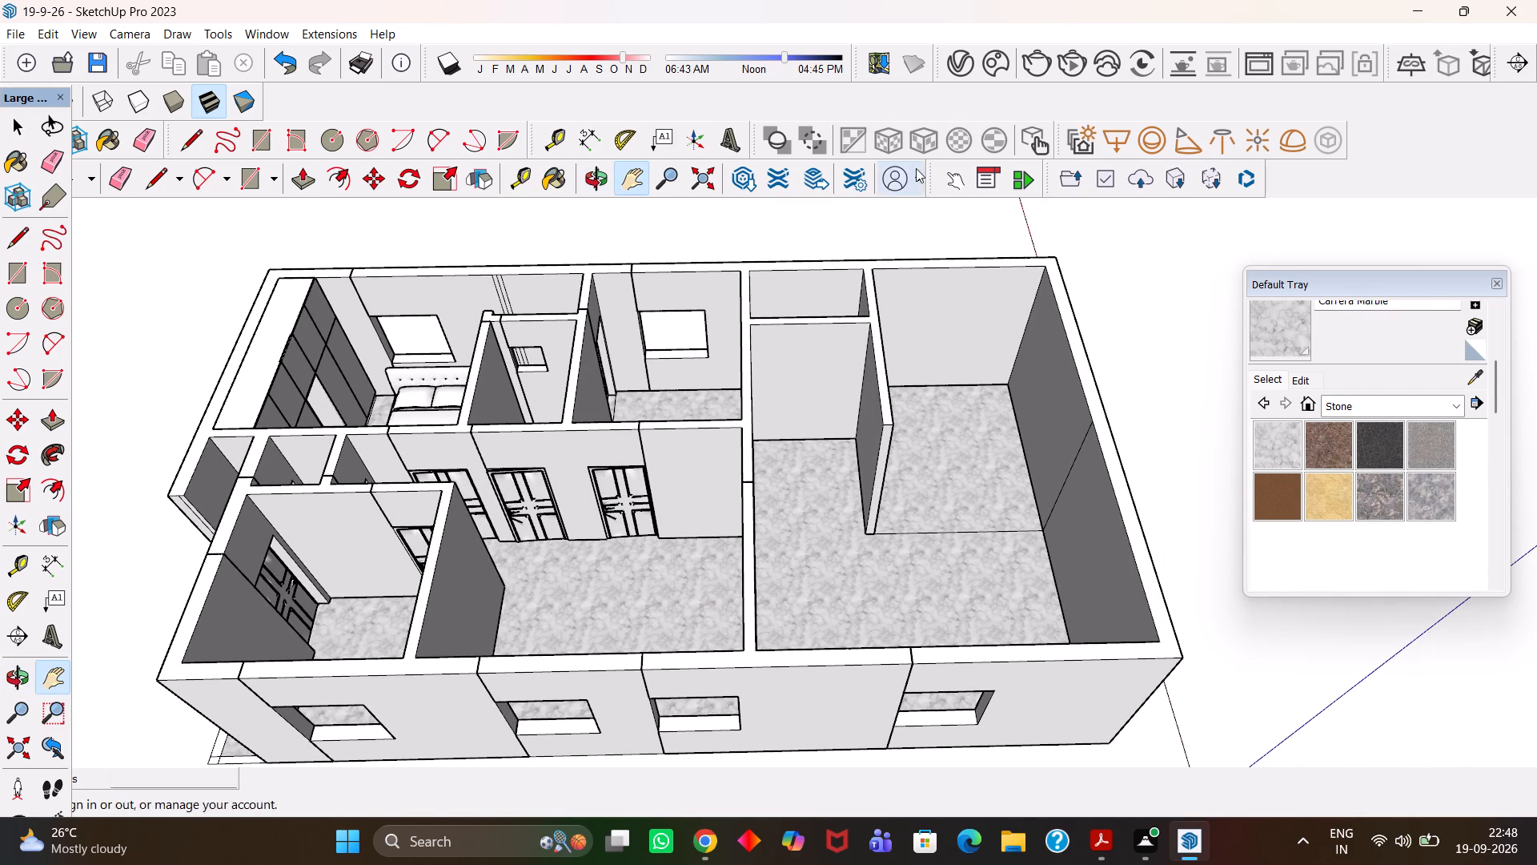
# Search the Chaos Cosmos library for "window", replacing the earlier doors search.
pyautogui.click(997, 65)
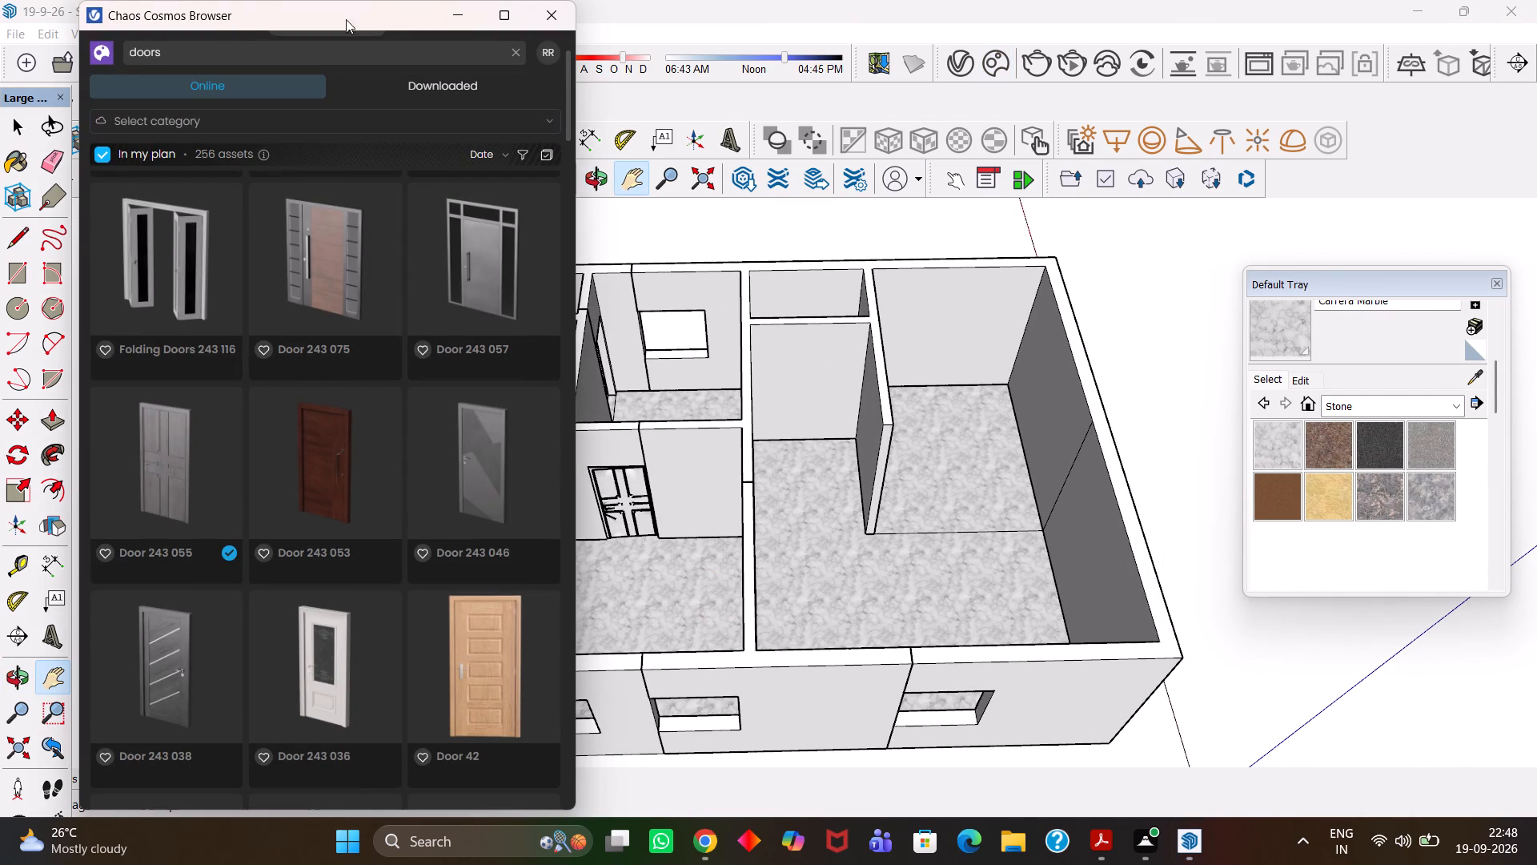
pyautogui.click(202, 54)
pyautogui.press('BackSpace')
pyautogui.press('BackSpace')
pyautogui.press('BackSpace')
pyautogui.press('BackSpace')
pyautogui.press('BackSpace')
pyautogui.press('BackSpace')
pyautogui.press('BackSpace')
pyautogui.press('BackSpace')
pyautogui.press('BackSpace')
pyautogui.press('BackSpace')
pyautogui.press('BackSpace')
pyautogui.press('BackSpace')
pyautogui.press('BackSpace')
pyautogui.press('BackSpace')
pyautogui.press('BackSpace')
pyautogui.press('BackSpace')
pyautogui.press('BackSpace')
pyautogui.press('BackSpace')
pyautogui.press('BackSpace')
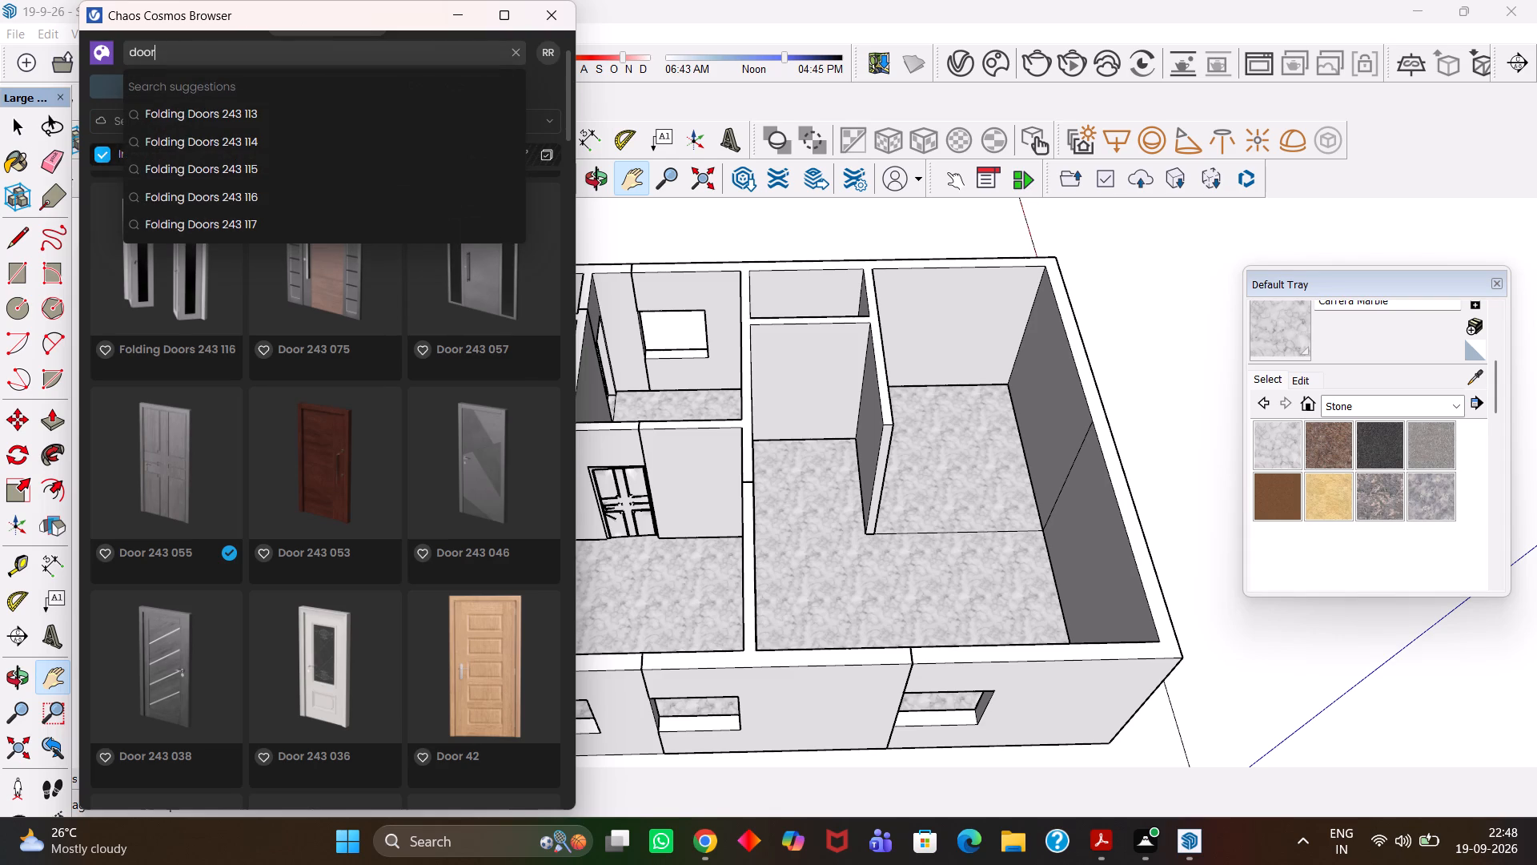
pyautogui.write('window')
pyautogui.press('Return')
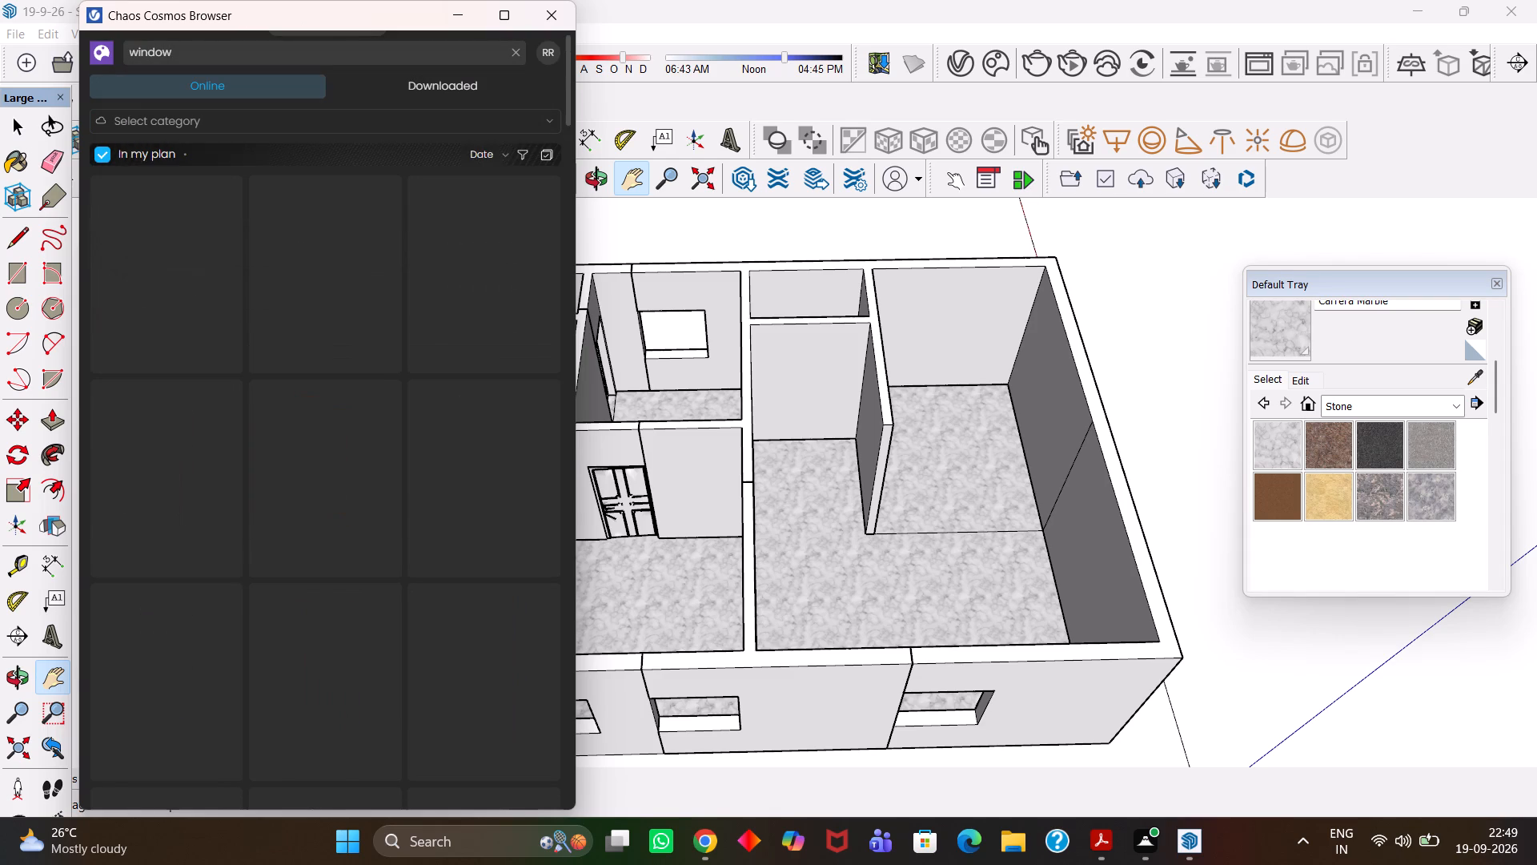
# Import the Window 46-30 asset and place one on the ground outside the long exterior wall with window openings.
pyautogui.tripleClick(502, 247)
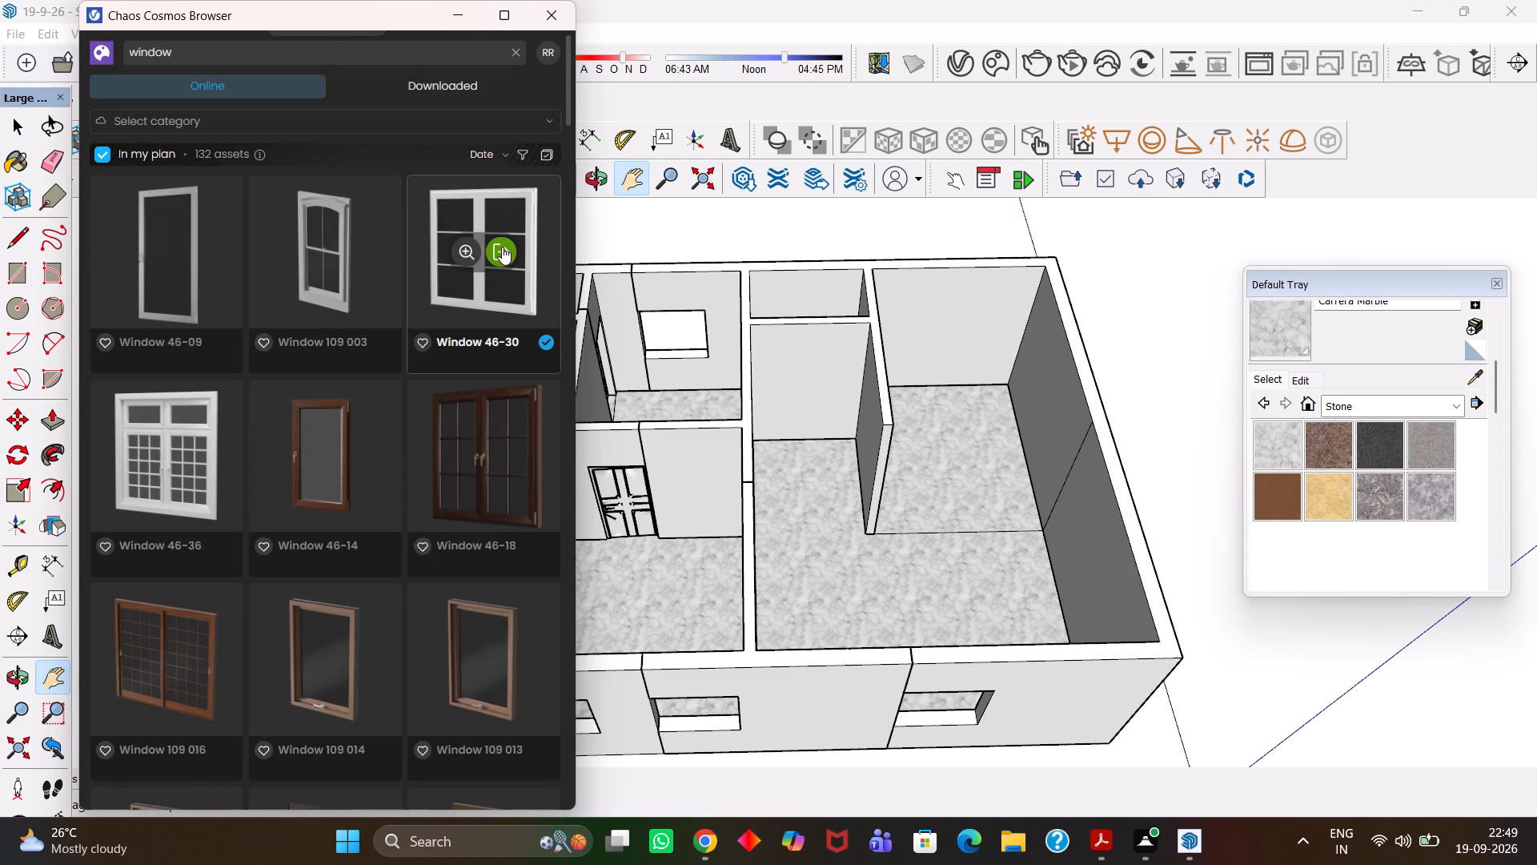
pyautogui.scroll(-8, 687, 509)
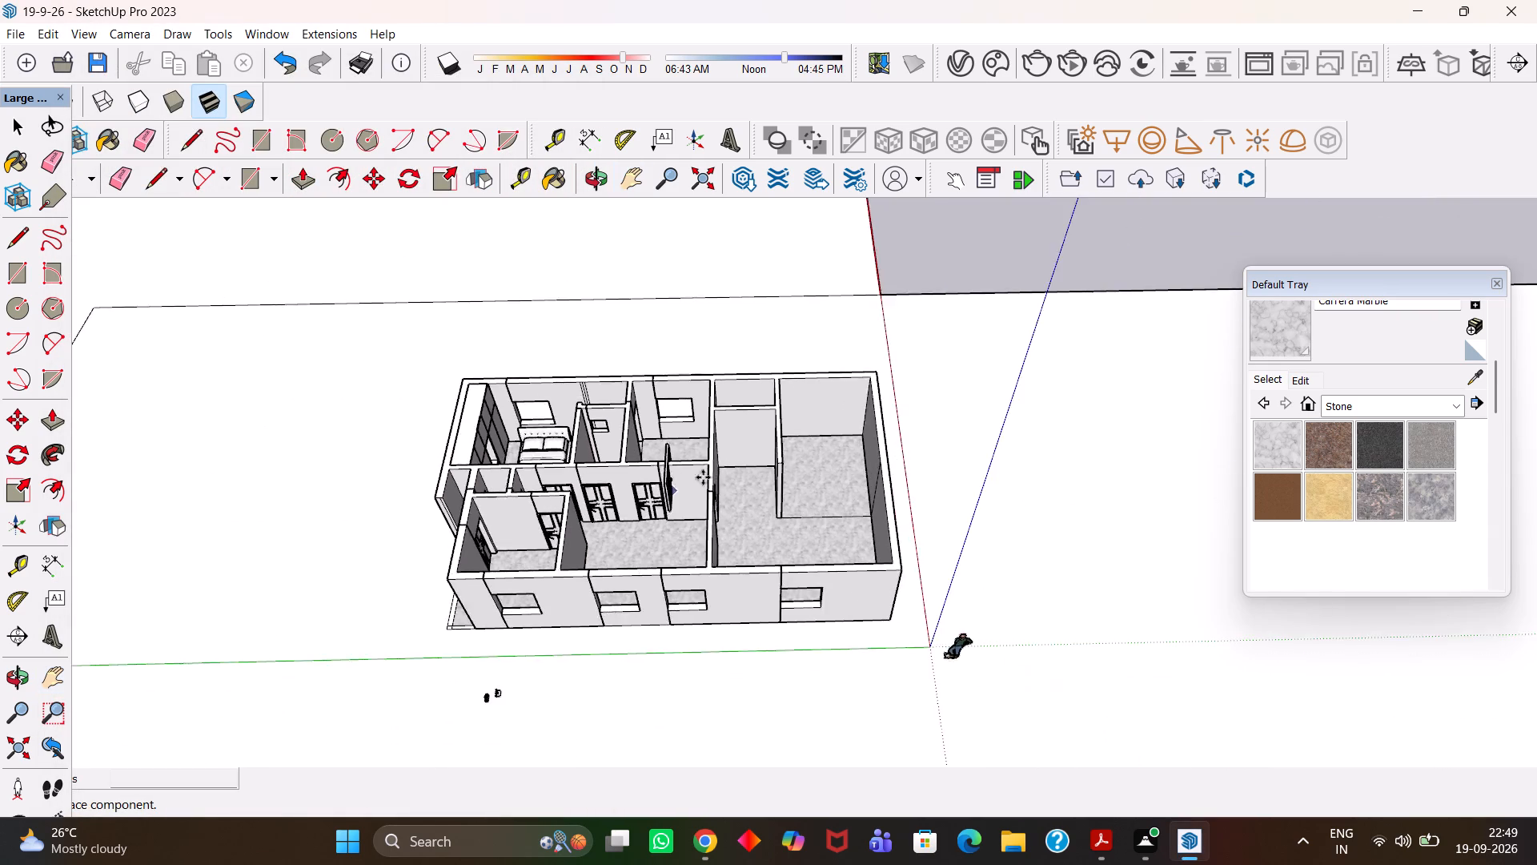
pyautogui.scroll(-4, 703, 477)
pyautogui.scroll(7, 770, 623)
pyautogui.click(750, 622)
pyautogui.scroll(4, 750, 621)
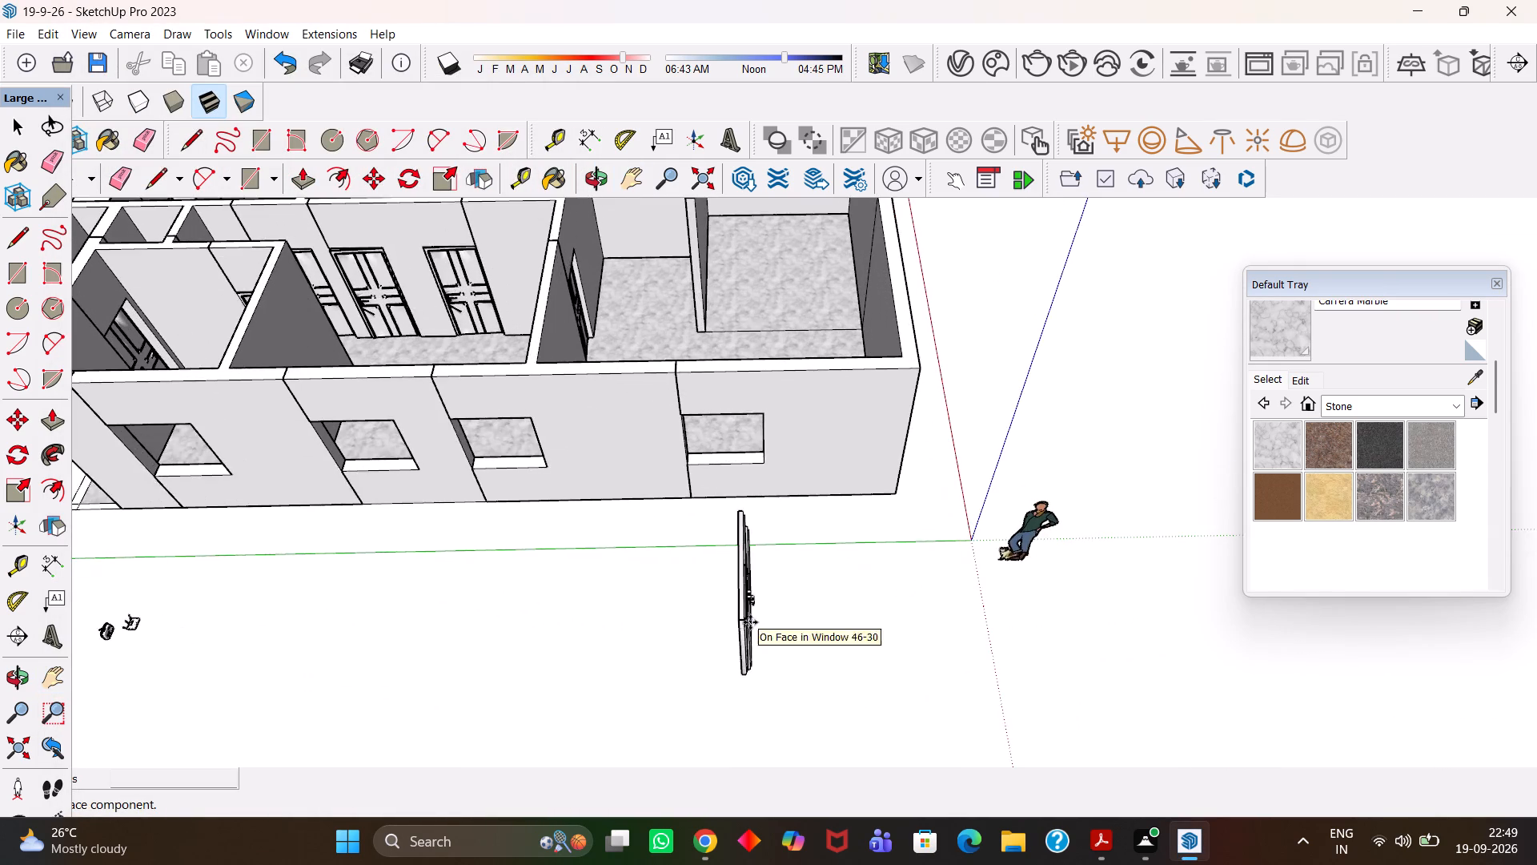
pyautogui.moveTo(750, 622); pyautogui.dragTo(649, 627, button='middle')
pyautogui.scroll(4, 658, 627)
pyautogui.press('Escape')
# Open the placed window component for editing and delete the glass from its left sash.
pyautogui.scroll(4, 678, 612)
pyautogui.moveTo(706, 612); pyautogui.dragTo(423, 599, button='middle')
pyautogui.scroll(5, 424, 600)
pyautogui.scroll(-4, 609, 541)
pyautogui.press('h')
pyautogui.moveTo(648, 488); pyautogui.dragTo(648, 545)
pyautogui.moveTo(629, 561); pyautogui.dragTo(517, 567, button='middle')
pyautogui.scroll(4, 540, 567)
pyautogui.press('space')
pyautogui.doubleClick(571, 485)
pyautogui.doubleClick(571, 469)
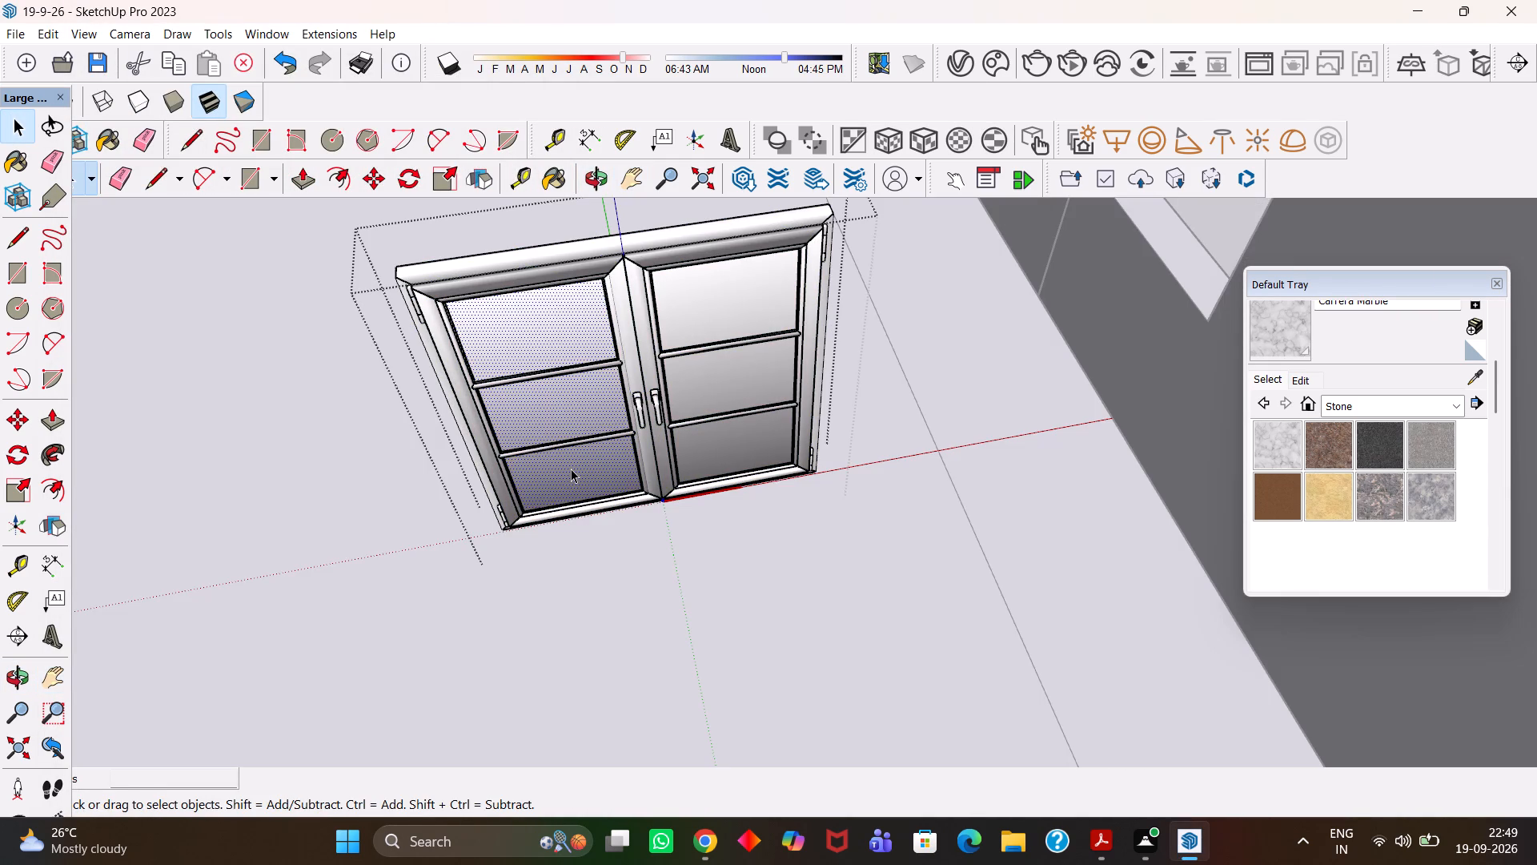
pyautogui.press('Delete')
pyautogui.click(571, 469)
pyautogui.press('Delete')
pyautogui.click(571, 469)
pyautogui.press('Delete')
# Delete the glass from the window's right sash and close the component.
pyautogui.click(680, 469)
pyautogui.click(710, 457)
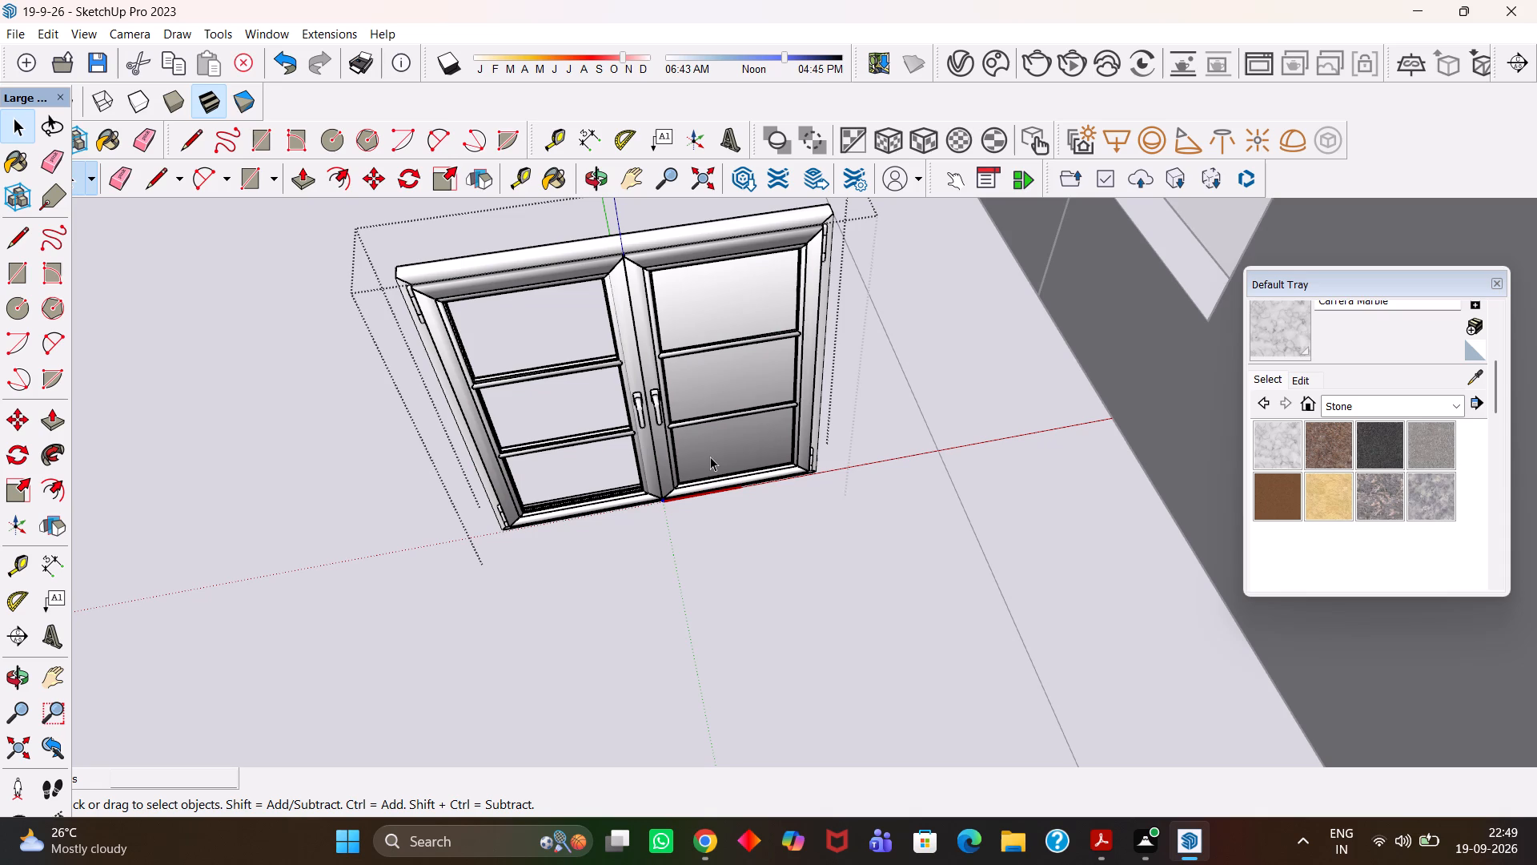
pyautogui.click(710, 455)
pyautogui.press('Delete')
pyautogui.click(710, 455)
pyautogui.press('Delete')
pyautogui.click(715, 449)
pyautogui.press('Delete')
pyautogui.click(849, 654)
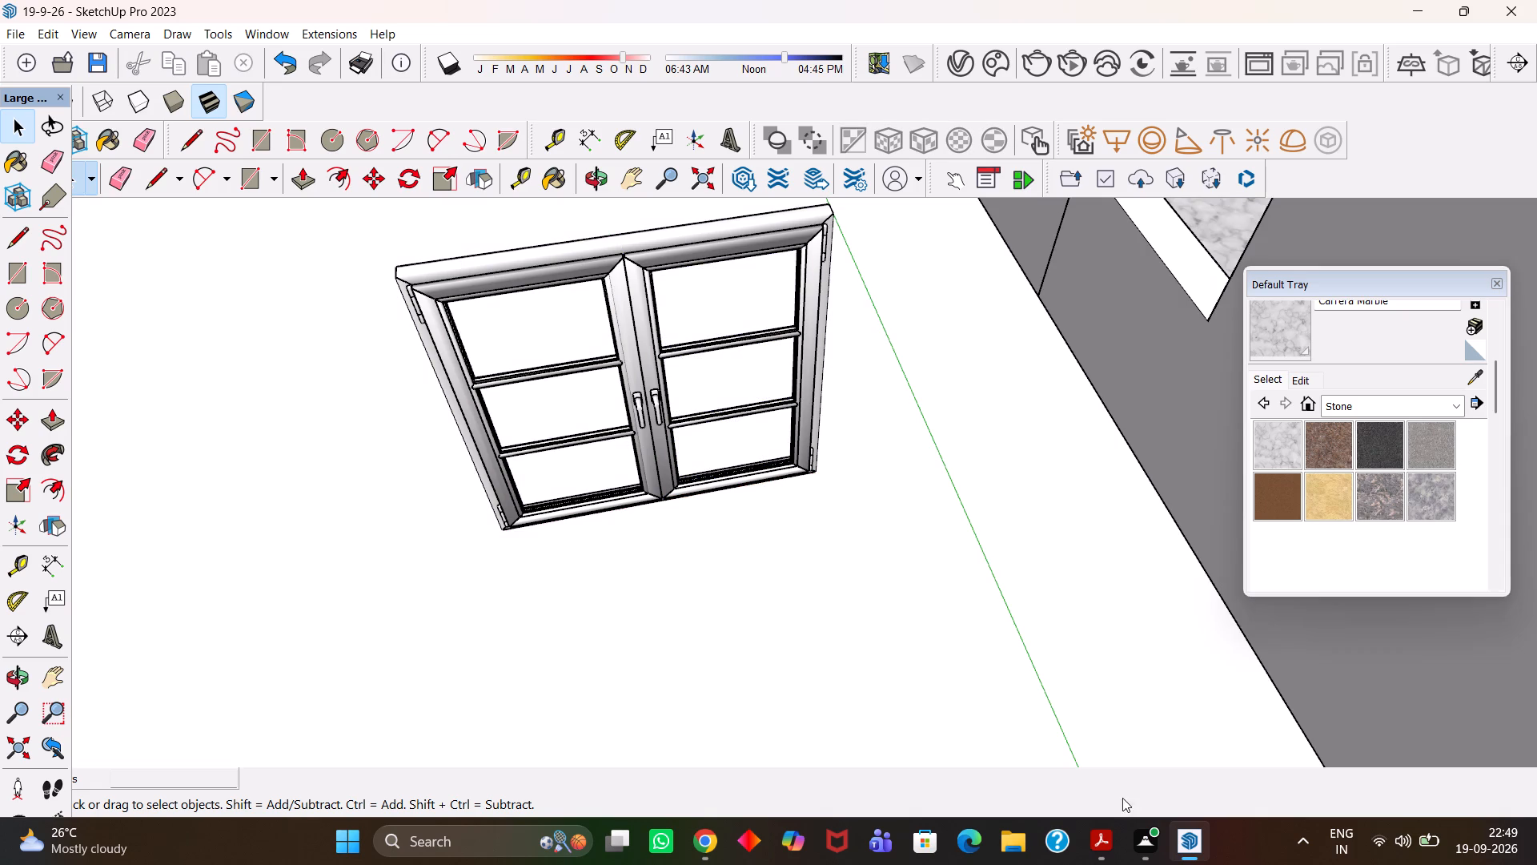
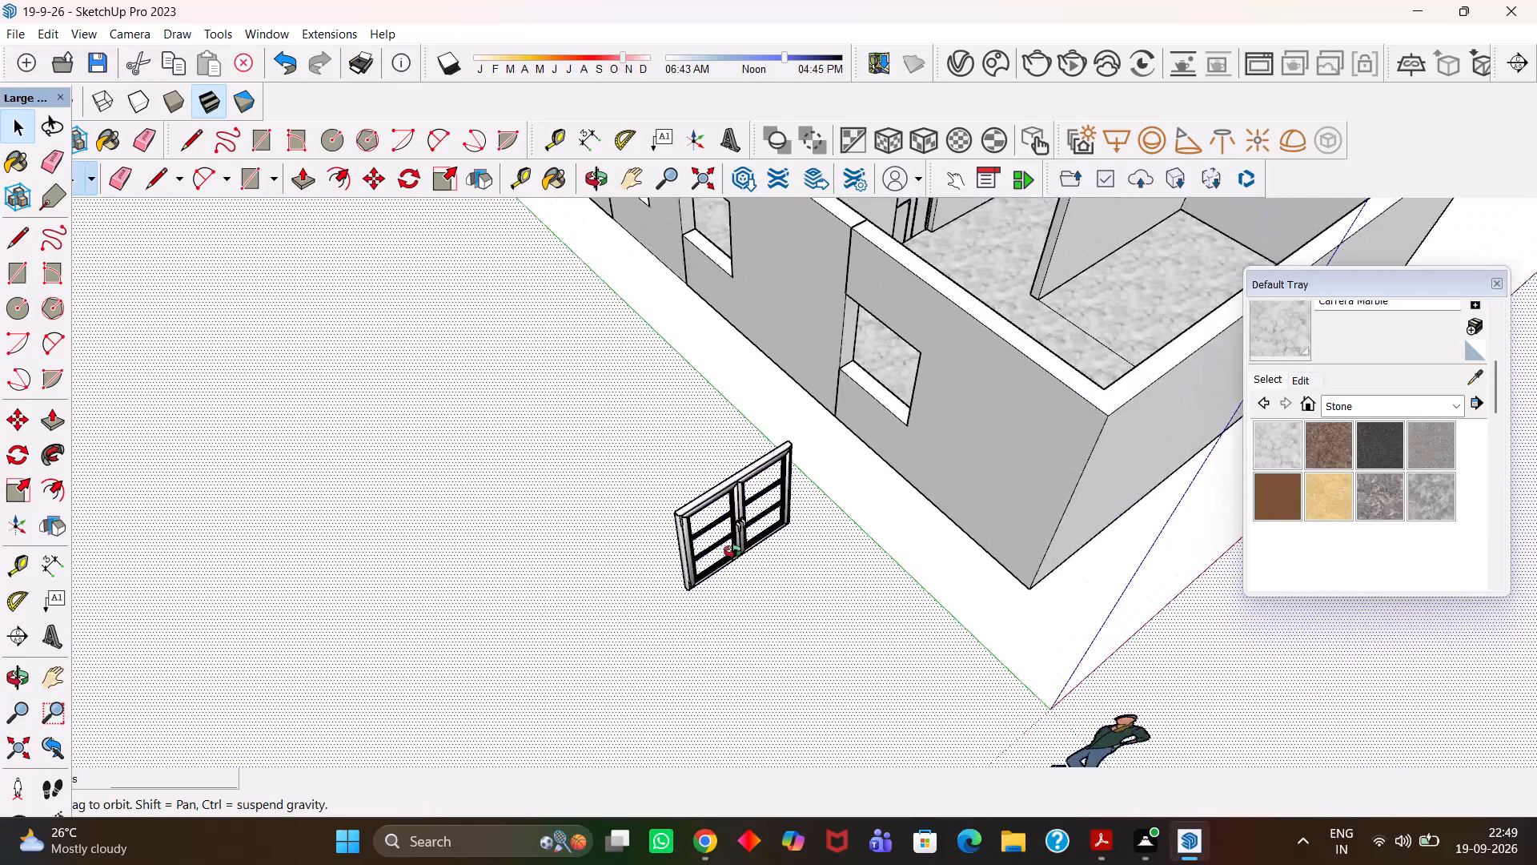
# Move the Window 46-30 component by its bottom corner onto the sill of the long exterior wall's opening nearest the origin.
pyautogui.moveTo(732, 551); pyautogui.dragTo(756, 556, button='middle')
pyautogui.scroll(-3, 756, 556)
pyautogui.press('space')
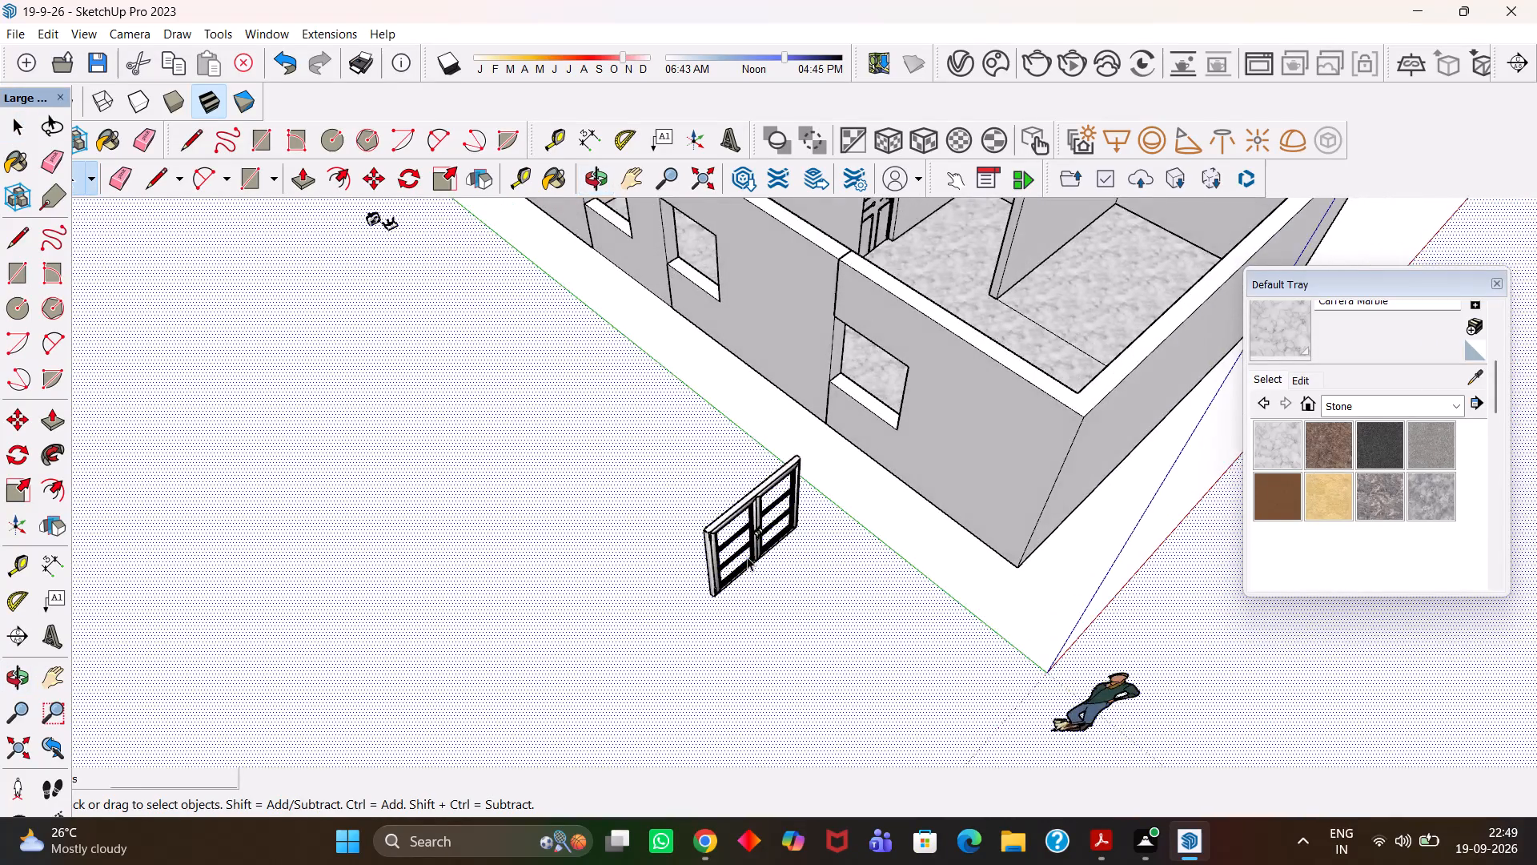
pyautogui.scroll(-9, 747, 557)
pyautogui.moveTo(702, 556); pyautogui.dragTo(801, 567, button='middle')
pyautogui.scroll(-1, 801, 567)
pyautogui.press('space')
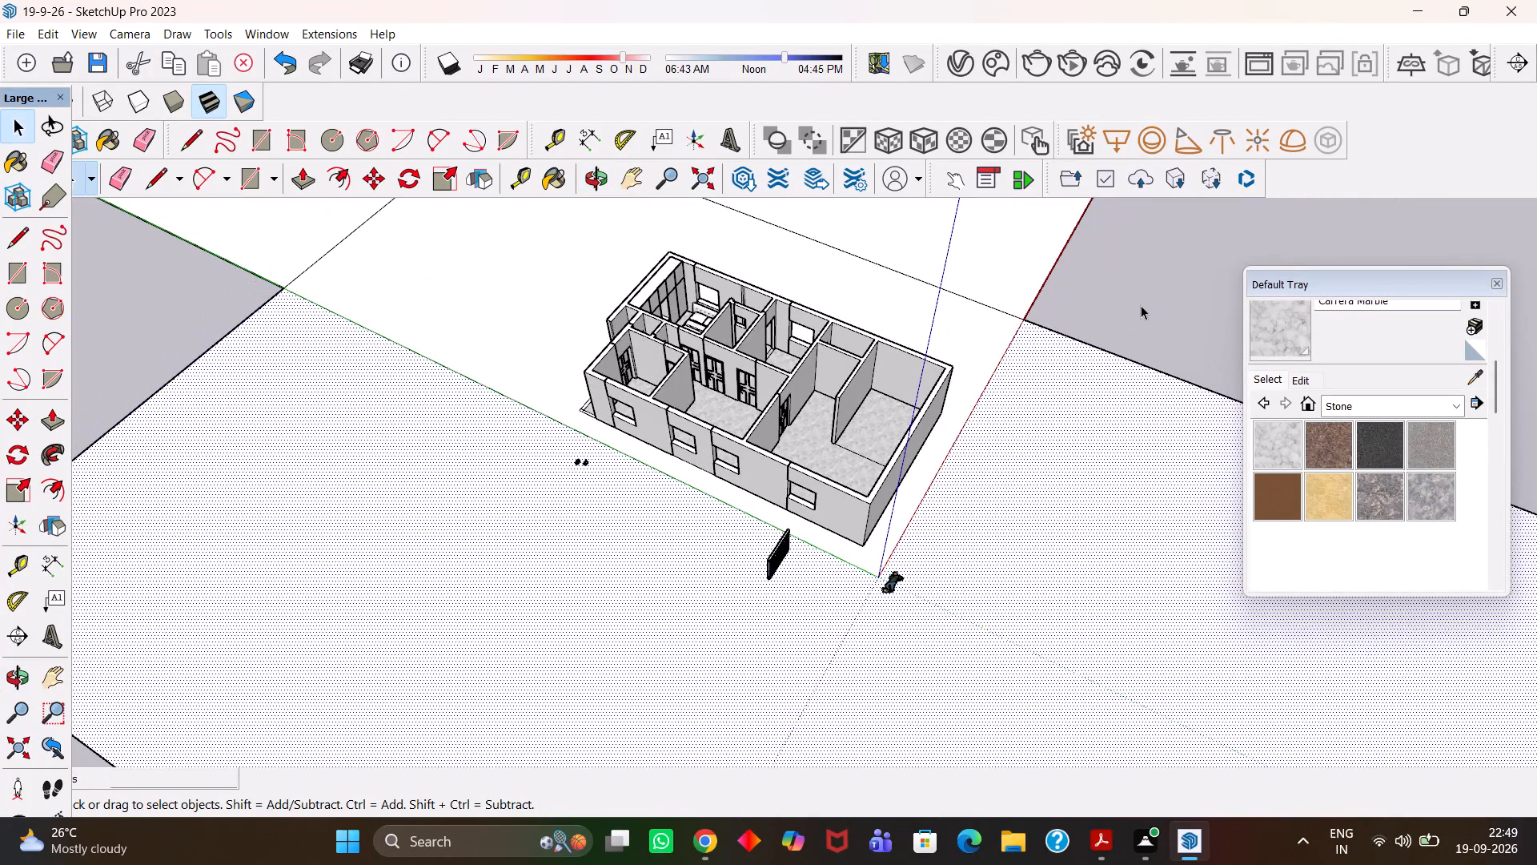
pyautogui.click(1142, 304)
pyautogui.scroll(7, 772, 488)
pyautogui.moveTo(789, 592); pyautogui.dragTo(701, 596, button='middle')
pyautogui.scroll(2, 701, 596)
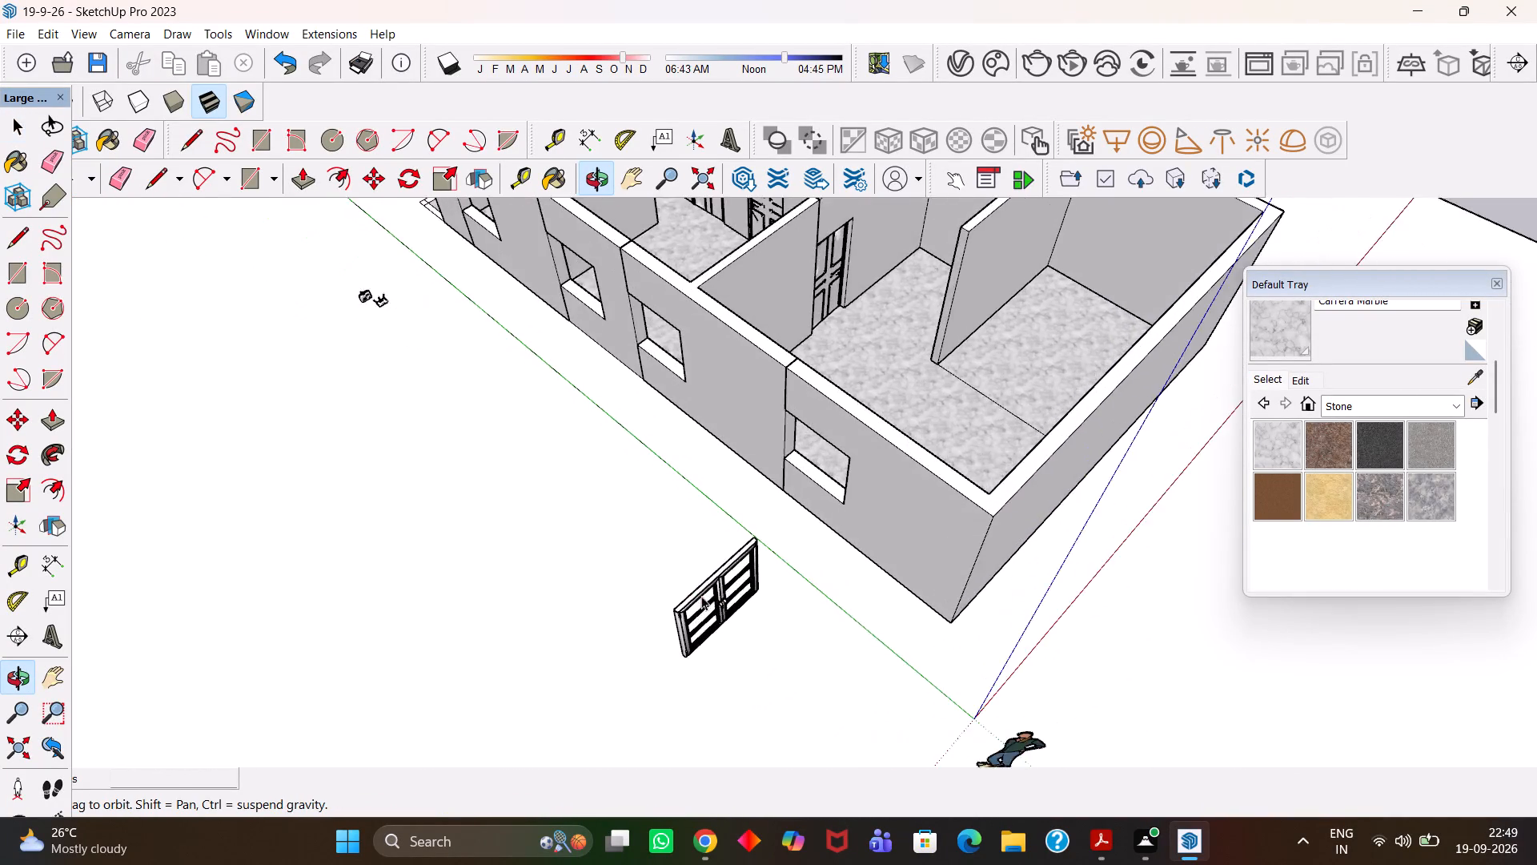
pyautogui.scroll(3, 701, 596)
pyautogui.press('h')
pyautogui.scroll(-2, 726, 604)
pyautogui.scroll(1, 726, 620)
pyautogui.moveTo(731, 630); pyautogui.dragTo(719, 576)
pyautogui.moveTo(712, 578); pyautogui.dragTo(700, 580, button='middle')
pyautogui.scroll(3, 707, 580)
pyautogui.press('space')
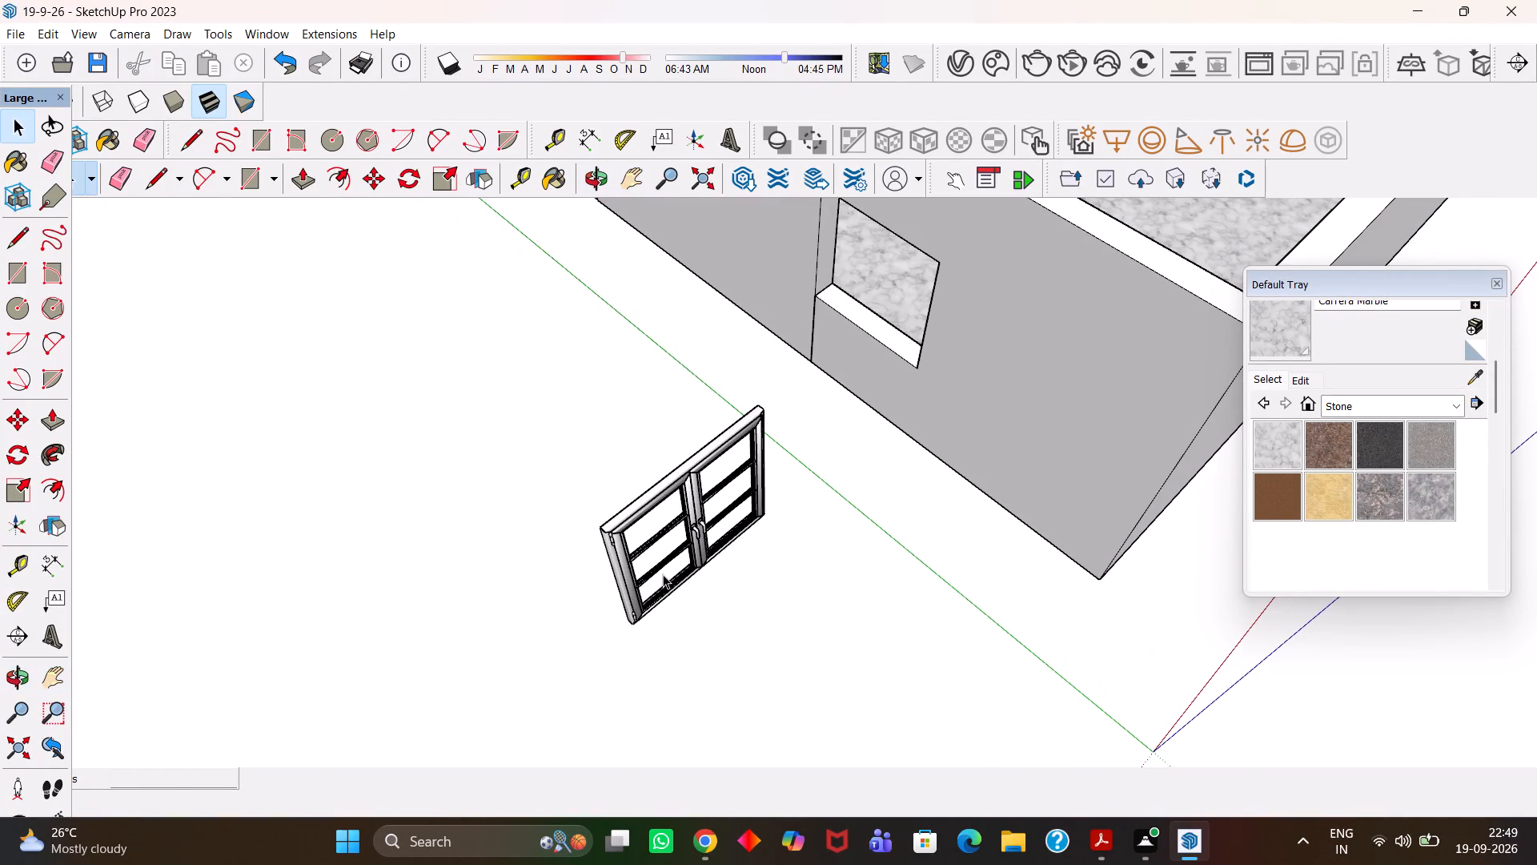
pyautogui.click(630, 594)
pyautogui.scroll(3, 624, 605)
pyautogui.click(630, 605)
pyautogui.scroll(-3, 630, 605)
pyautogui.scroll(2, 632, 607)
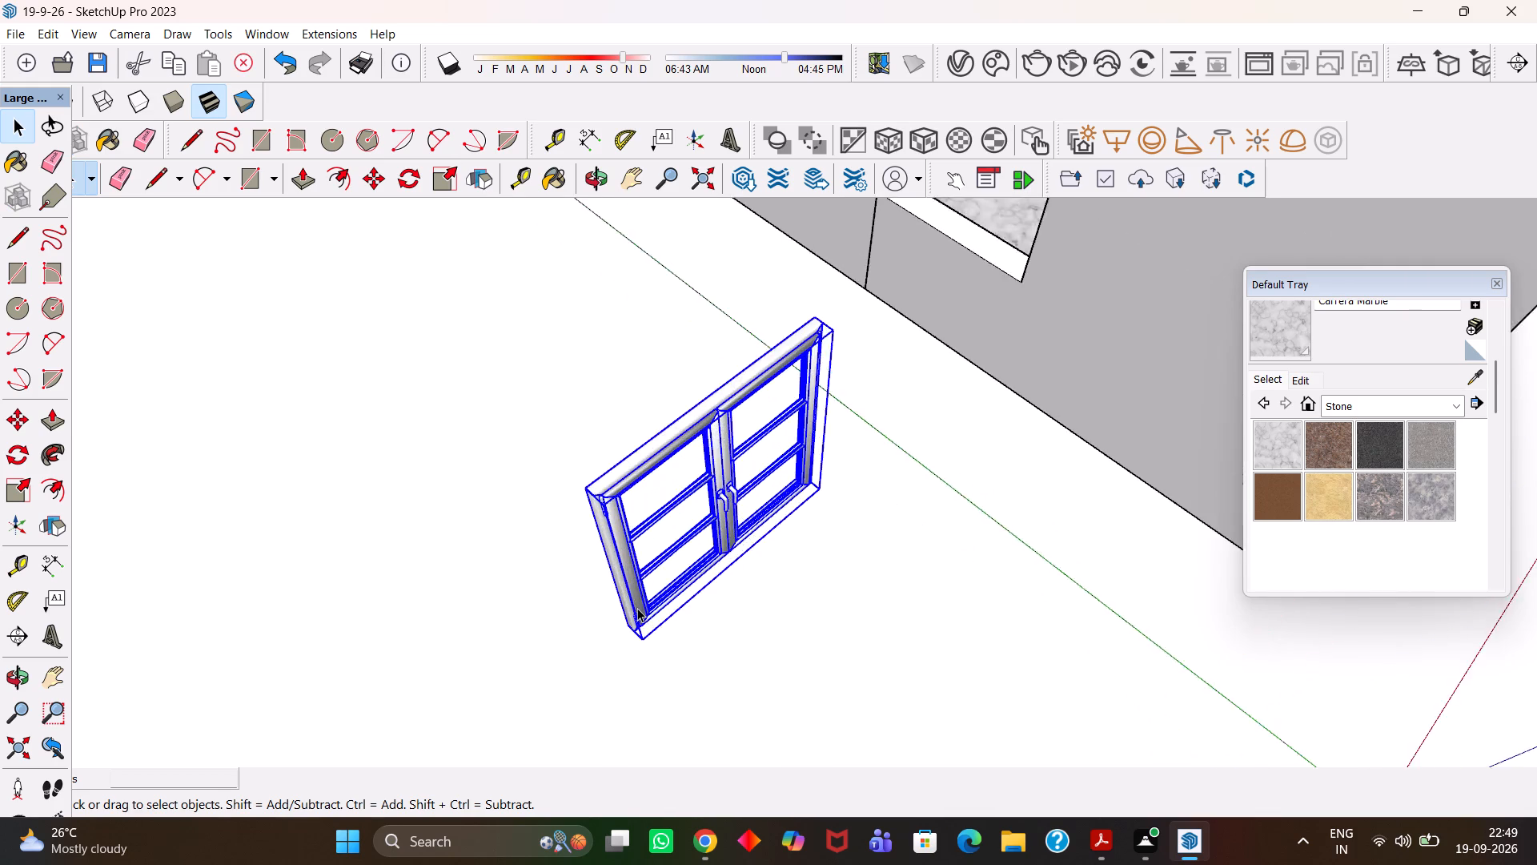
pyautogui.scroll(4, 637, 608)
pyautogui.press('m')
pyautogui.click(647, 646)
pyautogui.press('h')
pyautogui.scroll(-5, 641, 598)
pyautogui.moveTo(664, 534); pyautogui.dragTo(654, 662)
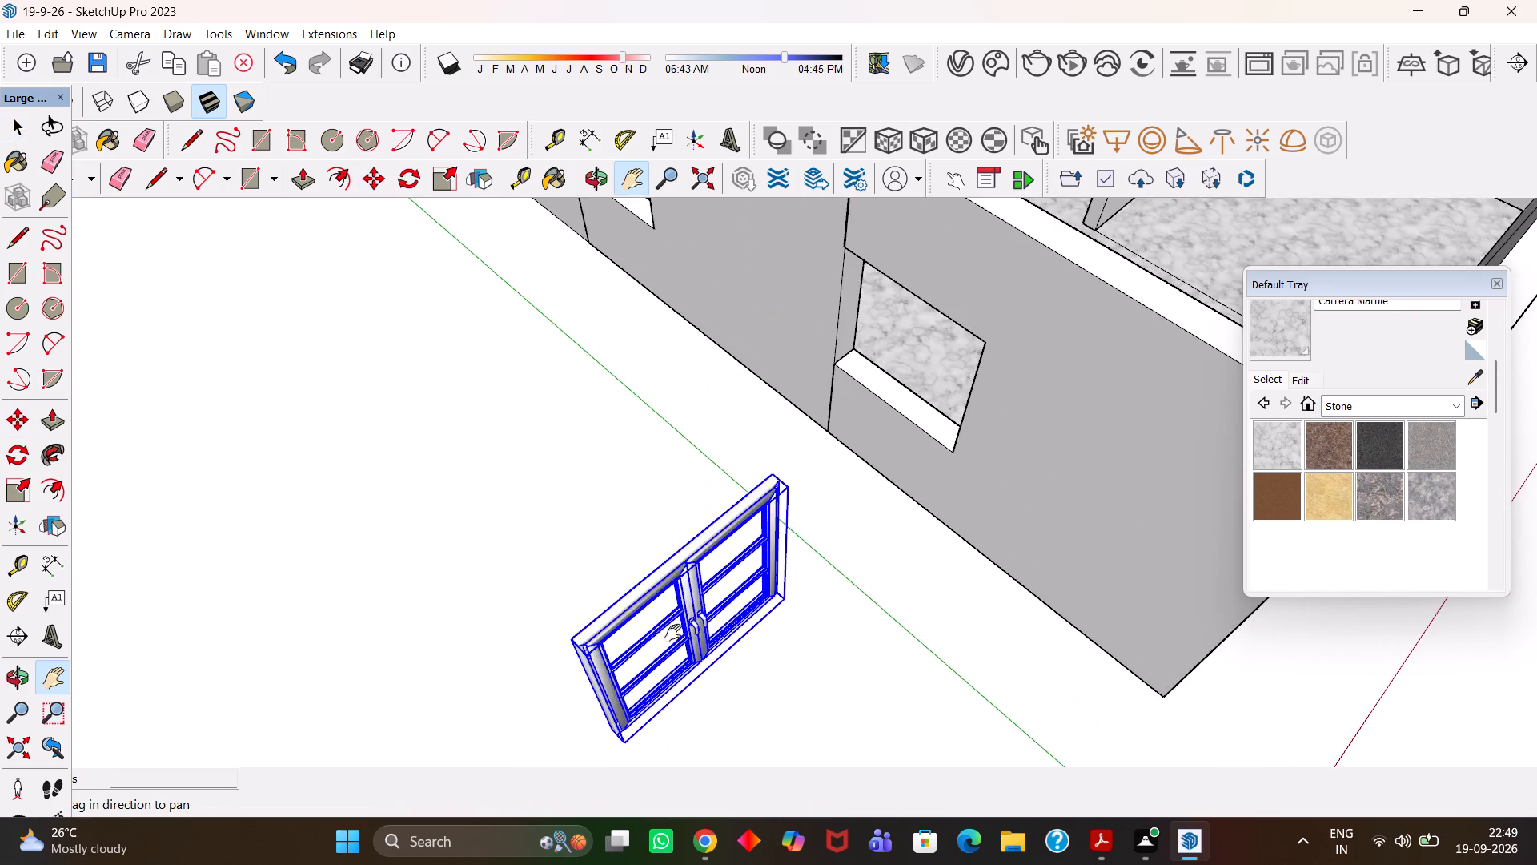
pyautogui.scroll(6, 747, 524)
pyautogui.scroll(-1, 781, 498)
pyautogui.press('Escape')
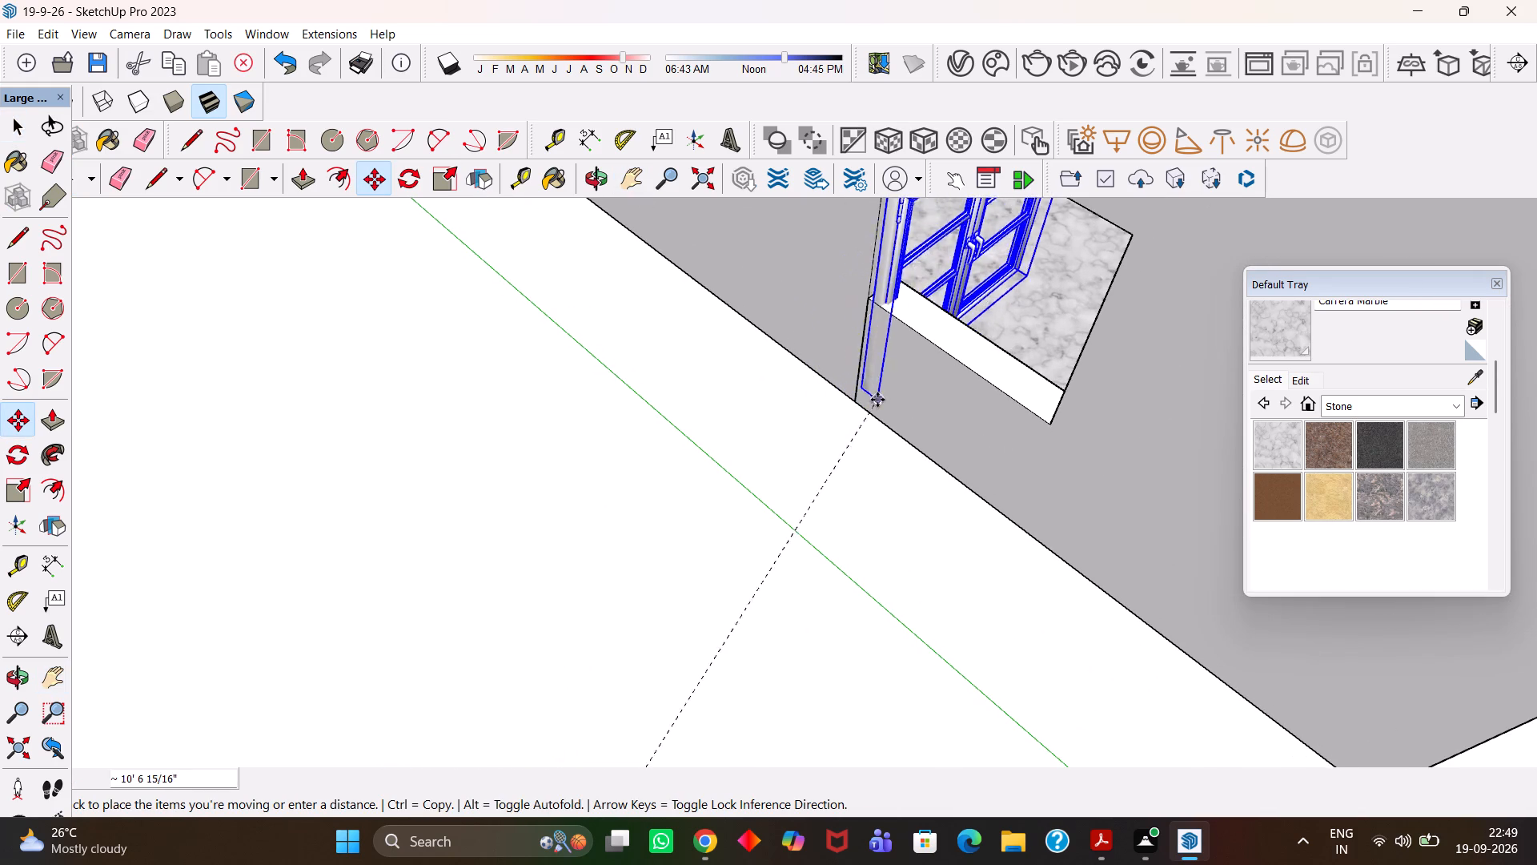
pyautogui.click(922, 332)
# Rotate the window 90 degrees about its bottom corner on the sill, aligning it with the exterior wall.
pyautogui.press('h')
pyautogui.scroll(3, 919, 336)
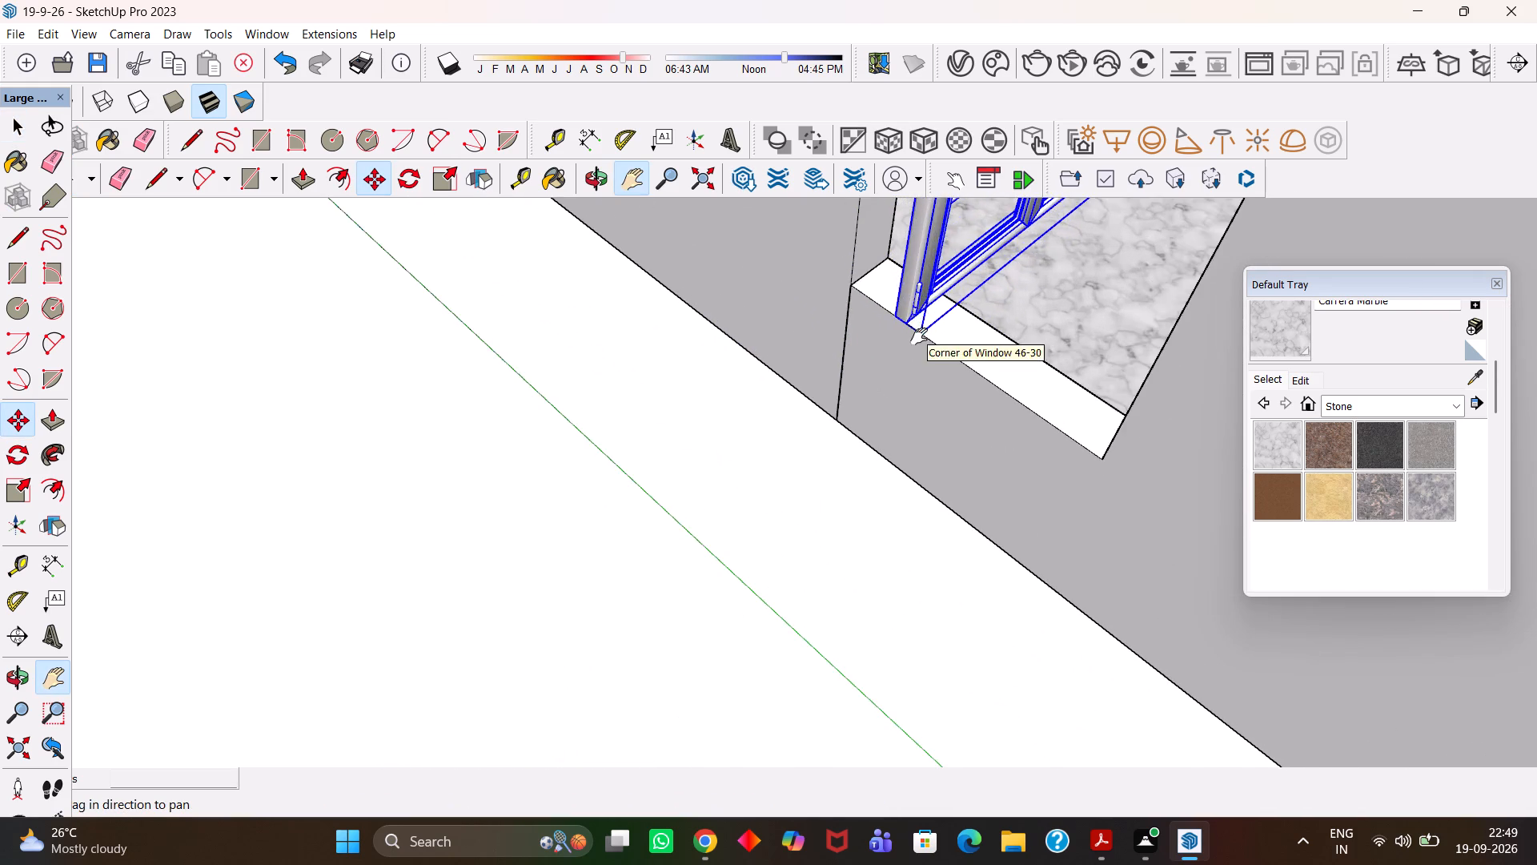
pyautogui.moveTo(964, 288); pyautogui.dragTo(845, 461)
pyautogui.scroll(-2, 803, 486)
pyautogui.scroll(1, 778, 526)
pyautogui.moveTo(796, 526); pyautogui.dragTo(872, 493, button='middle')
pyautogui.scroll(1, 872, 493)
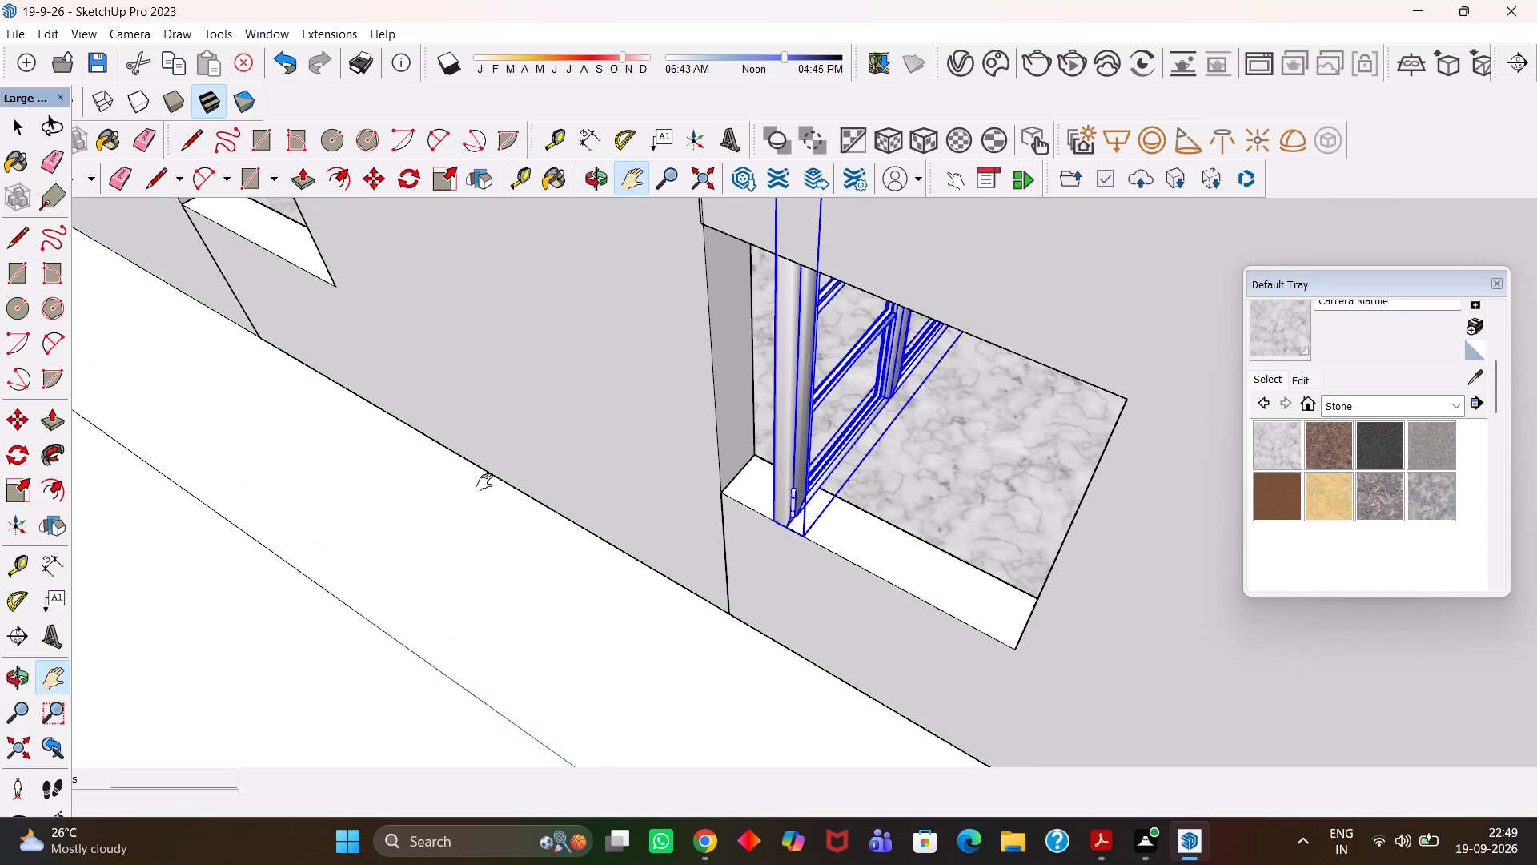
pyautogui.click(14, 455)
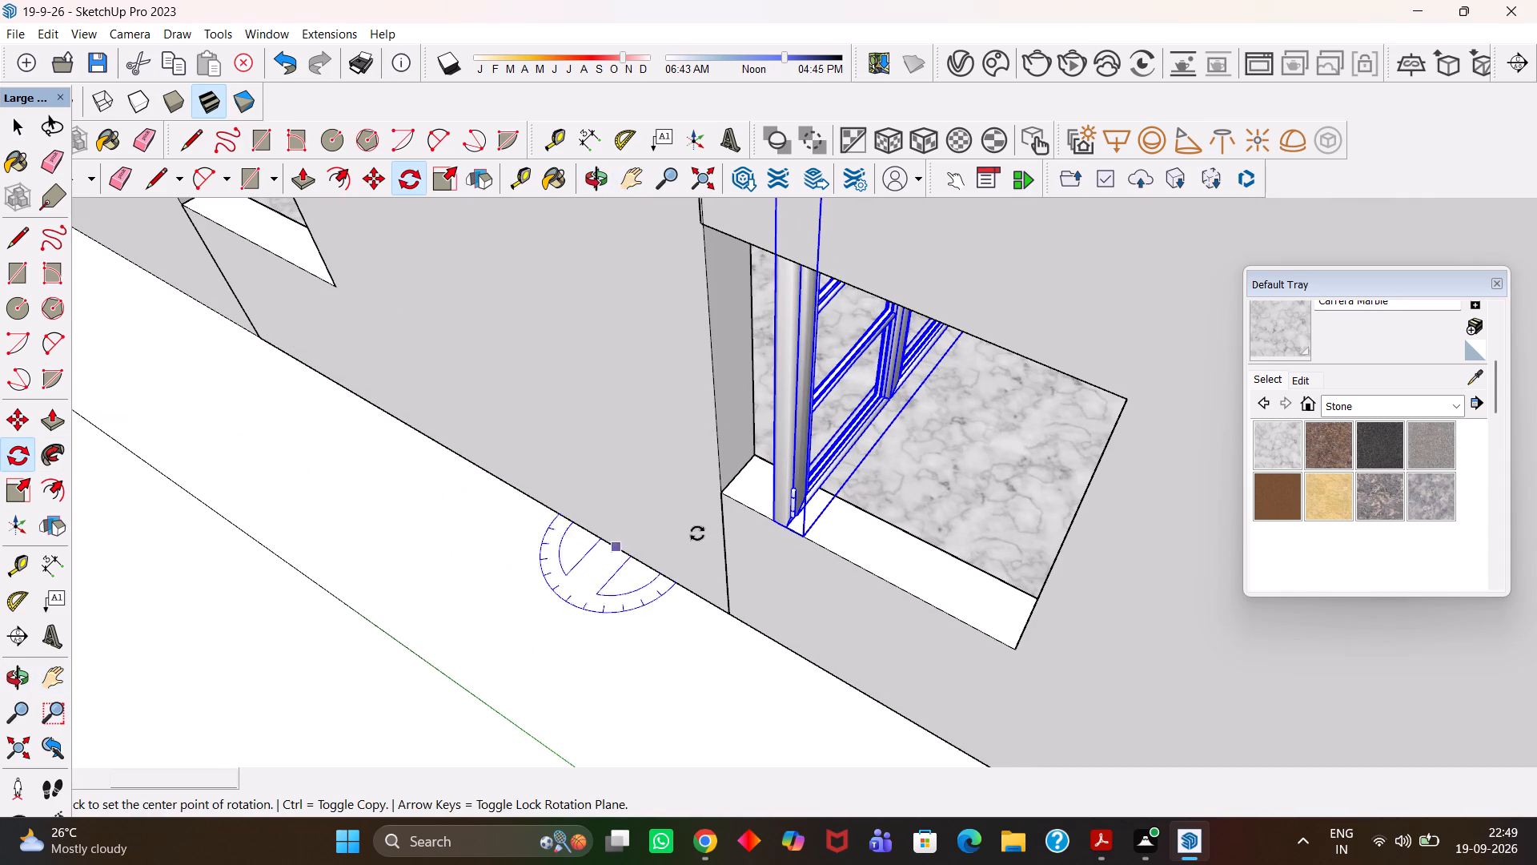
pyautogui.click(812, 534)
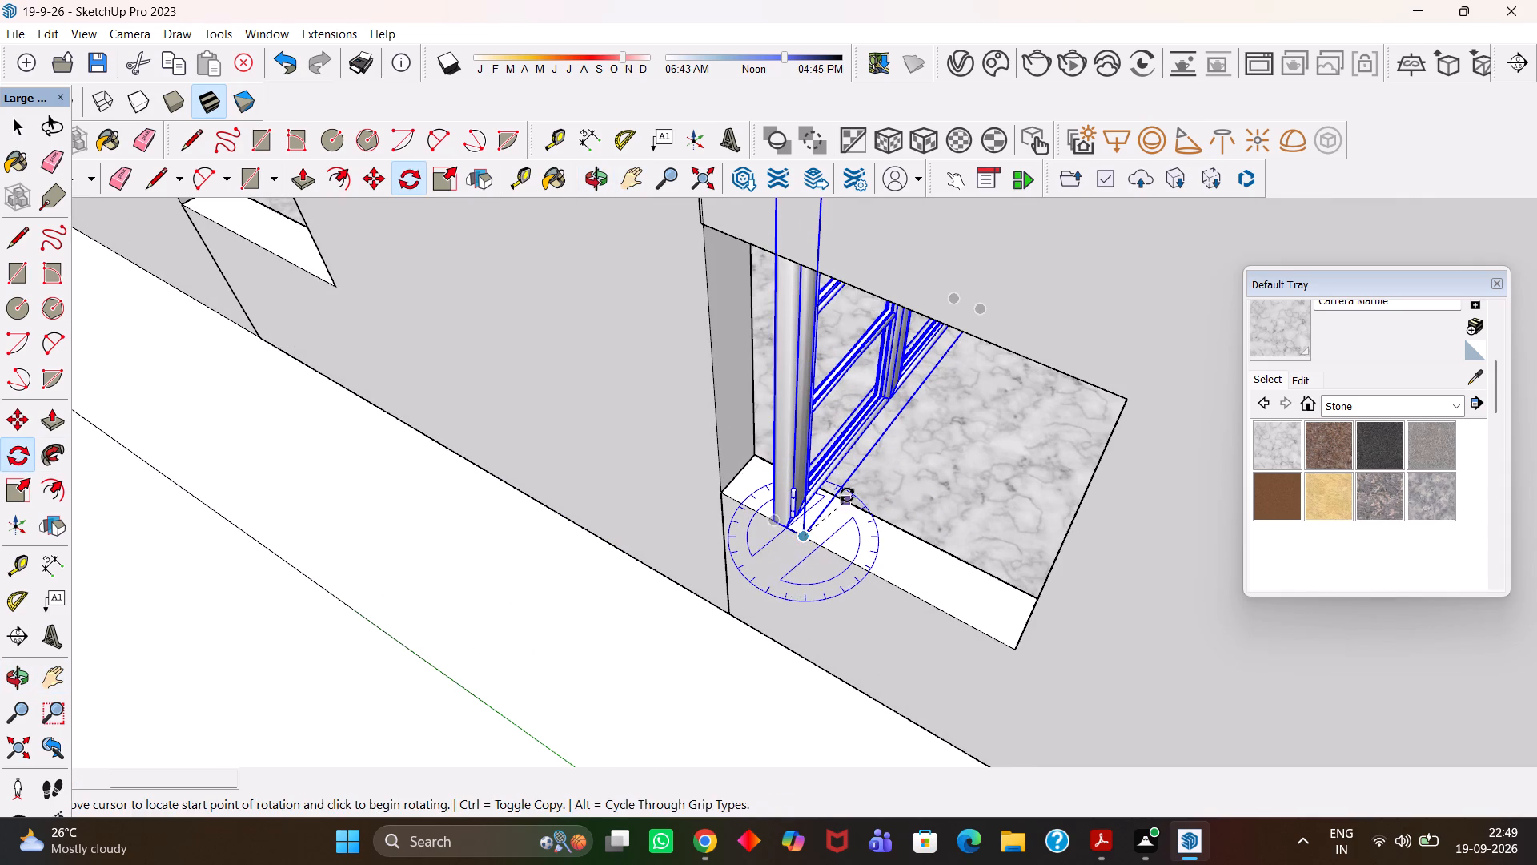
pyautogui.click(849, 482)
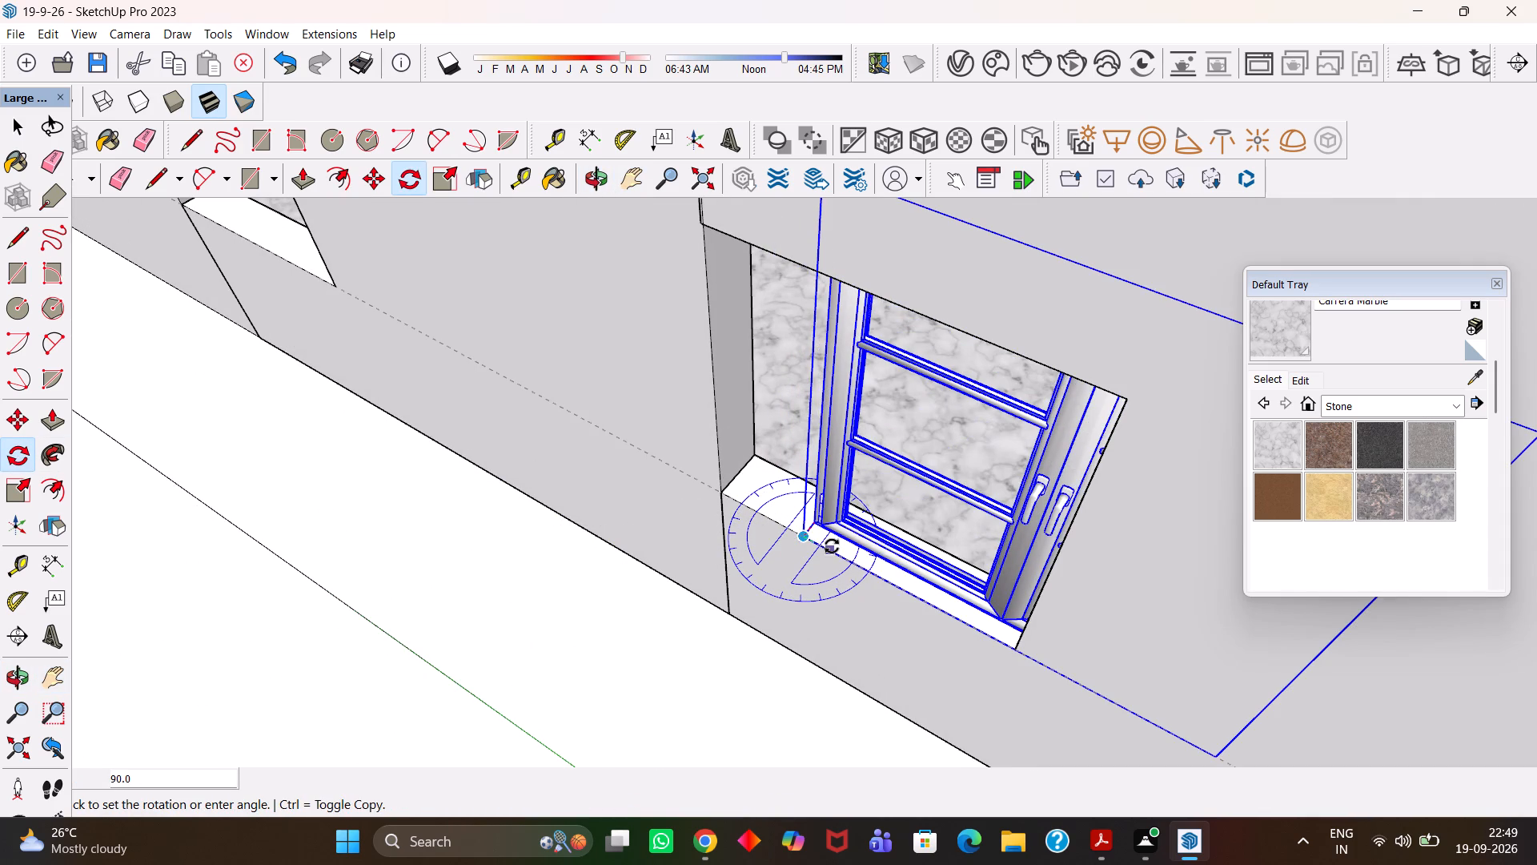
pyautogui.click(832, 546)
# Move the rotated window along the sill so its bottom corner meets the opening's lower outer corner beside the vertical wall seam.
pyautogui.moveTo(772, 546); pyautogui.dragTo(883, 551, button='middle')
pyautogui.scroll(1, 885, 551)
pyautogui.press('h')
pyautogui.scroll(-3, 885, 551)
pyautogui.moveTo(905, 469); pyautogui.dragTo(688, 493)
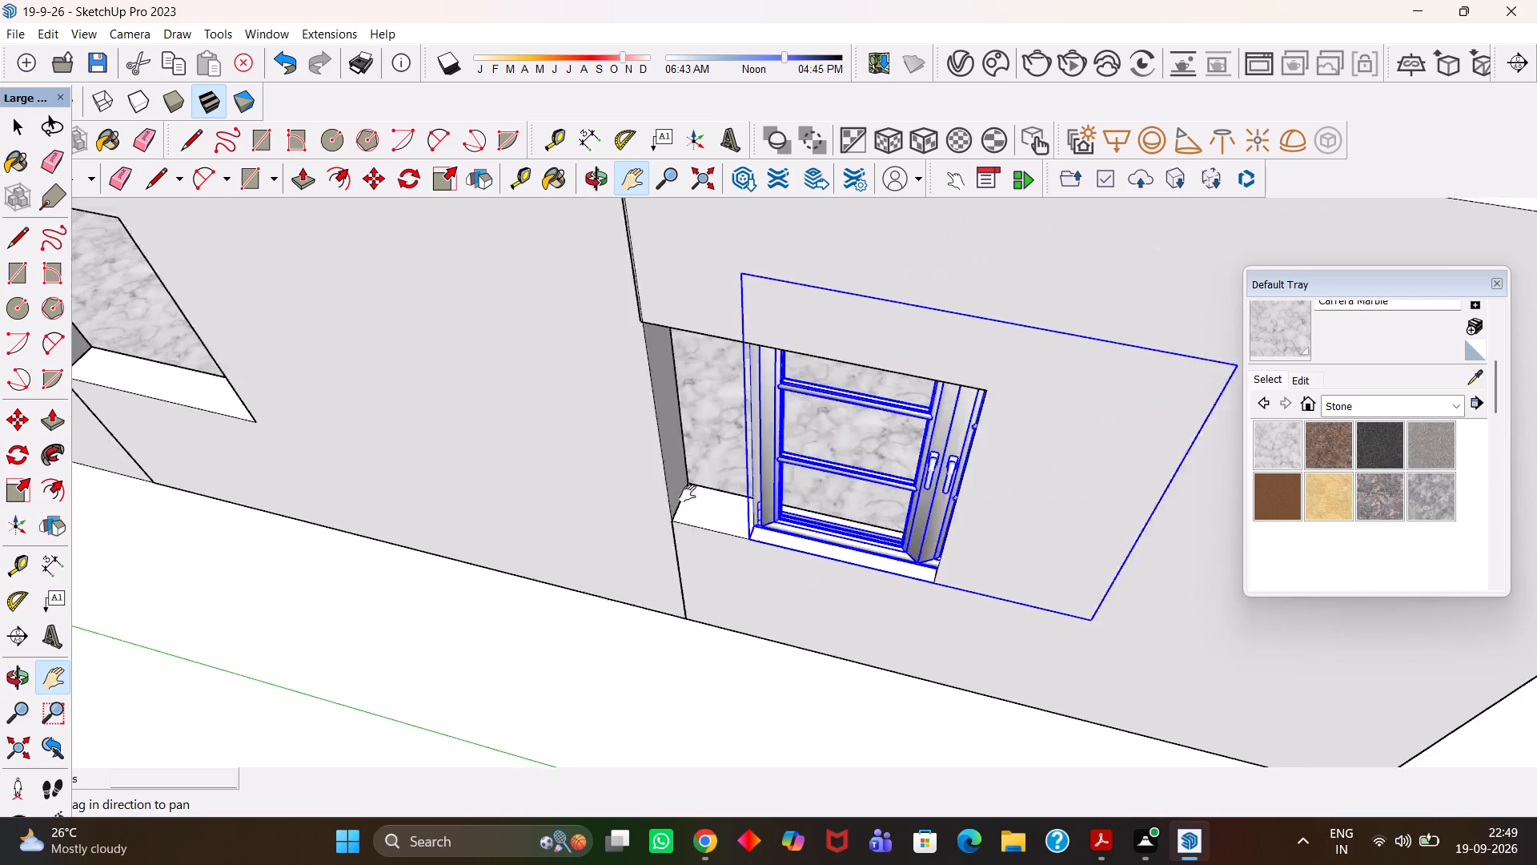
pyautogui.moveTo(688, 493); pyautogui.dragTo(688, 494)
pyautogui.scroll(-5, 676, 498)
pyautogui.moveTo(603, 522); pyautogui.dragTo(798, 531, button='middle')
pyautogui.scroll(6, 797, 531)
pyautogui.press('m')
pyautogui.click(809, 561)
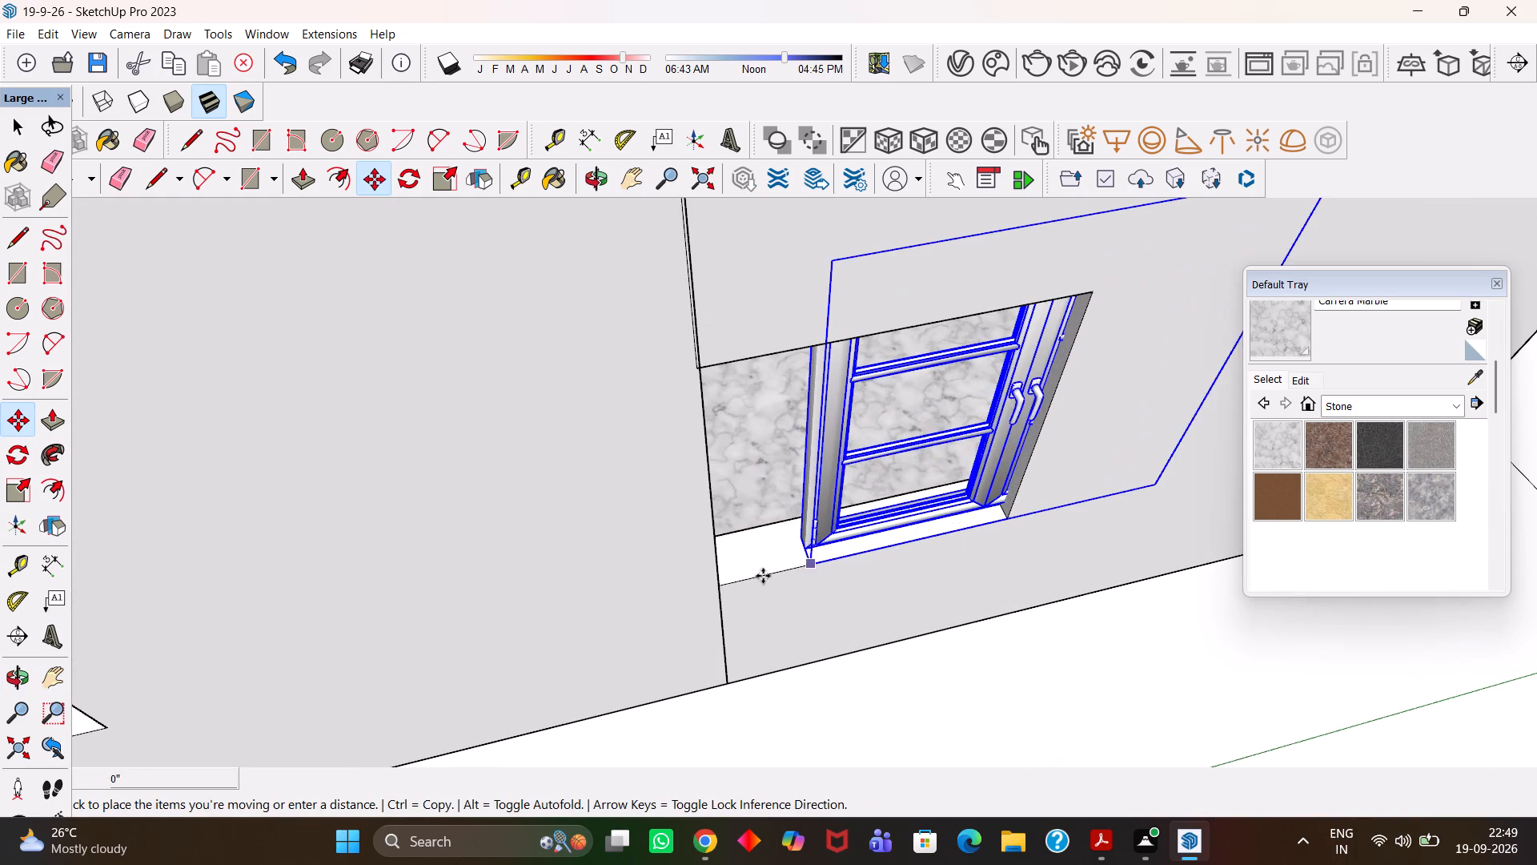
pyautogui.click(721, 589)
# Scale the window's height and width to about 0.80 each, fitting its frame to the top and far side of the opening.
pyautogui.scroll(-5, 721, 589)
pyautogui.press('h')
pyautogui.moveTo(813, 546); pyautogui.dragTo(709, 580)
pyautogui.scroll(-4, 745, 568)
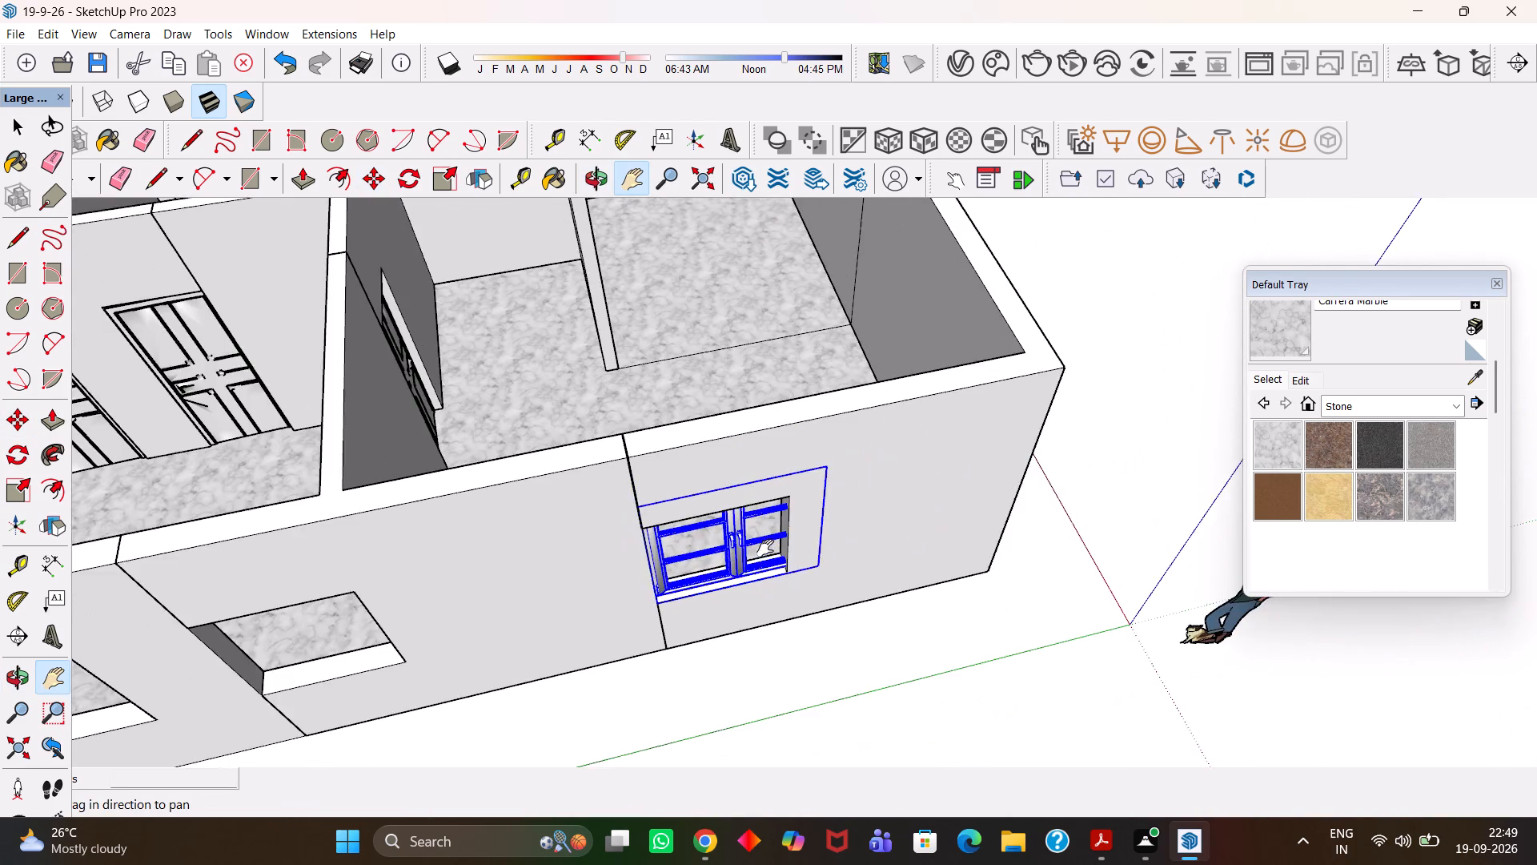
pyautogui.scroll(1, 734, 553)
pyautogui.moveTo(731, 553); pyautogui.dragTo(676, 561, button='middle')
pyautogui.scroll(7, 676, 561)
pyautogui.scroll(-5, 687, 565)
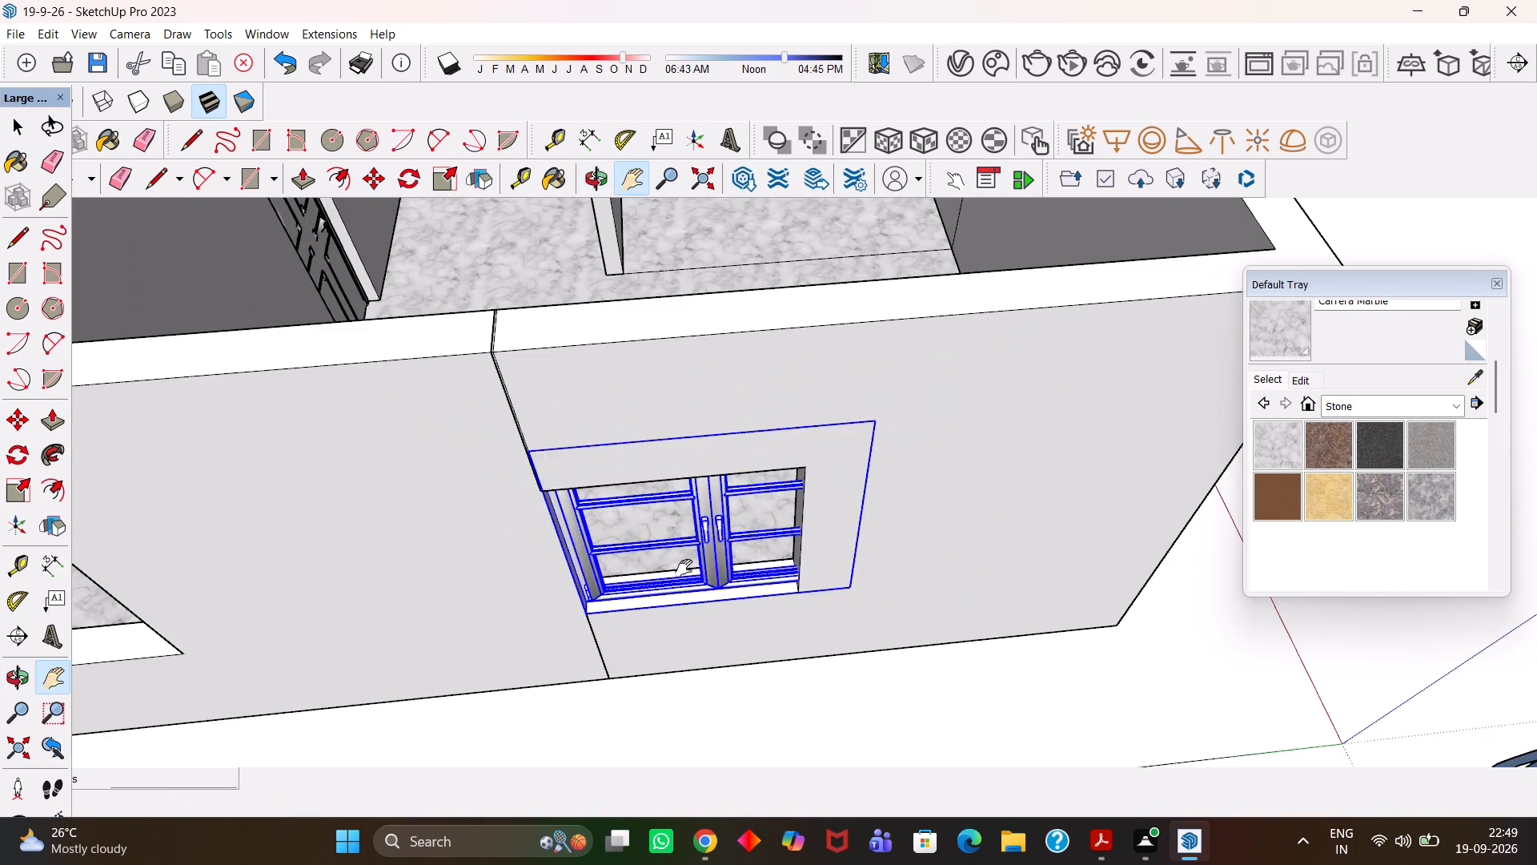
pyautogui.moveTo(684, 568); pyautogui.dragTo(717, 568, button='middle')
pyautogui.scroll(4, 717, 568)
pyautogui.press('s')
pyautogui.scroll(-3, 764, 315)
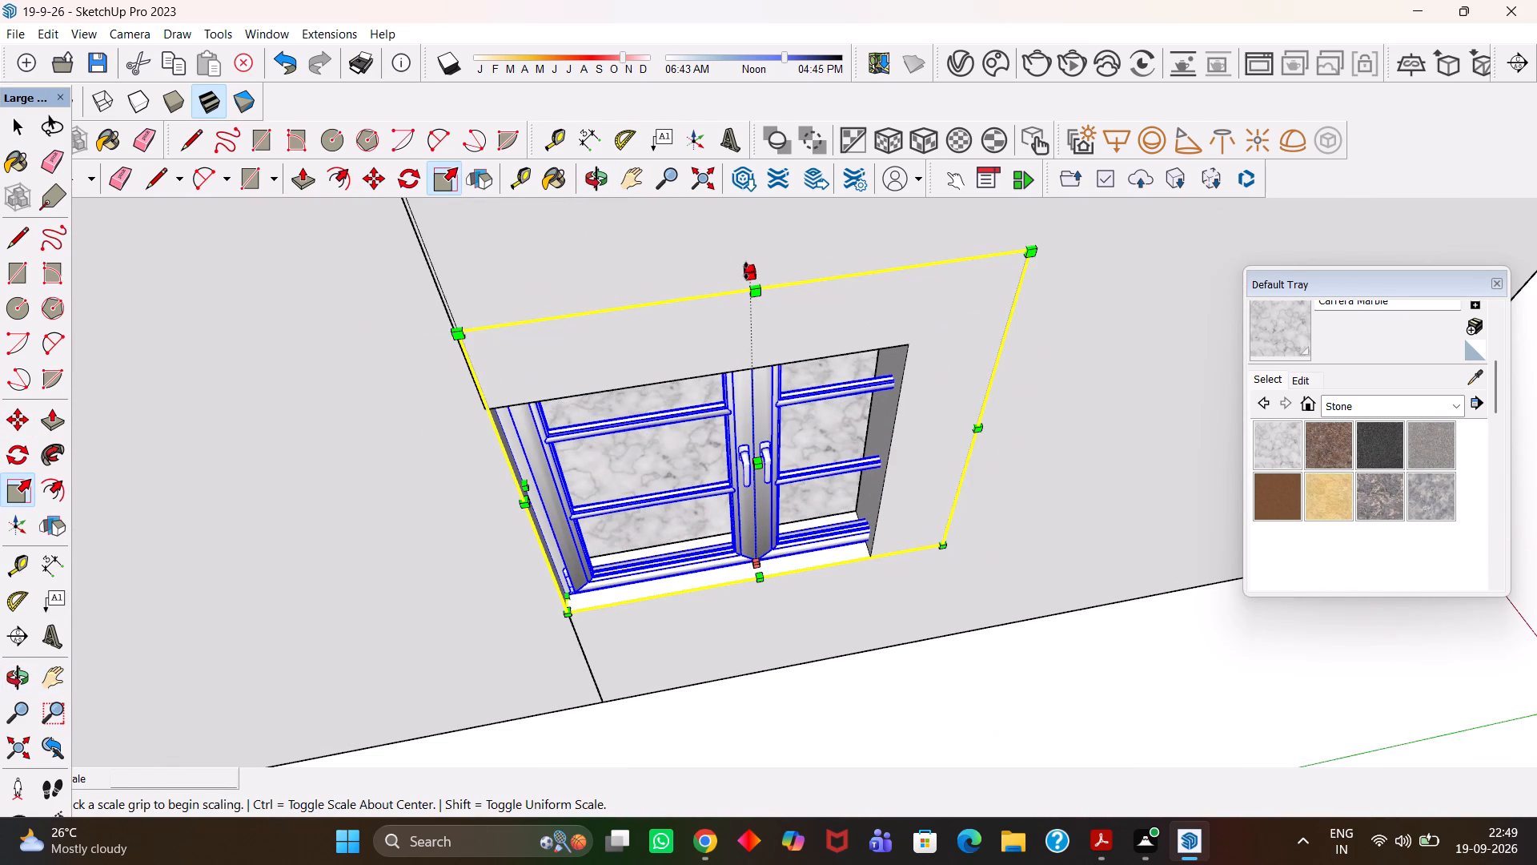
pyautogui.click(746, 271)
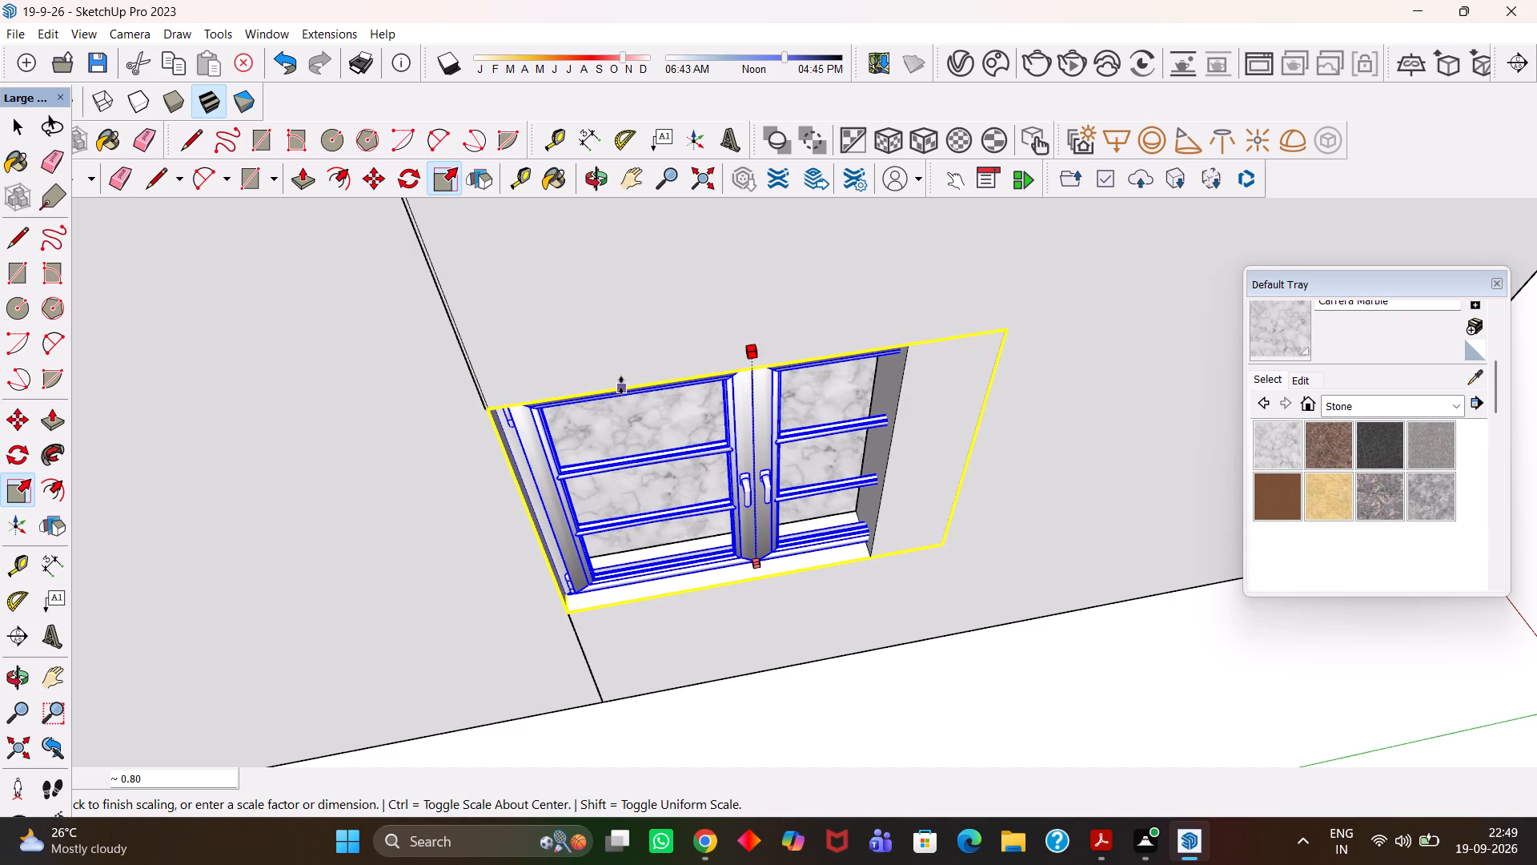
pyautogui.click(621, 385)
pyautogui.click(963, 444)
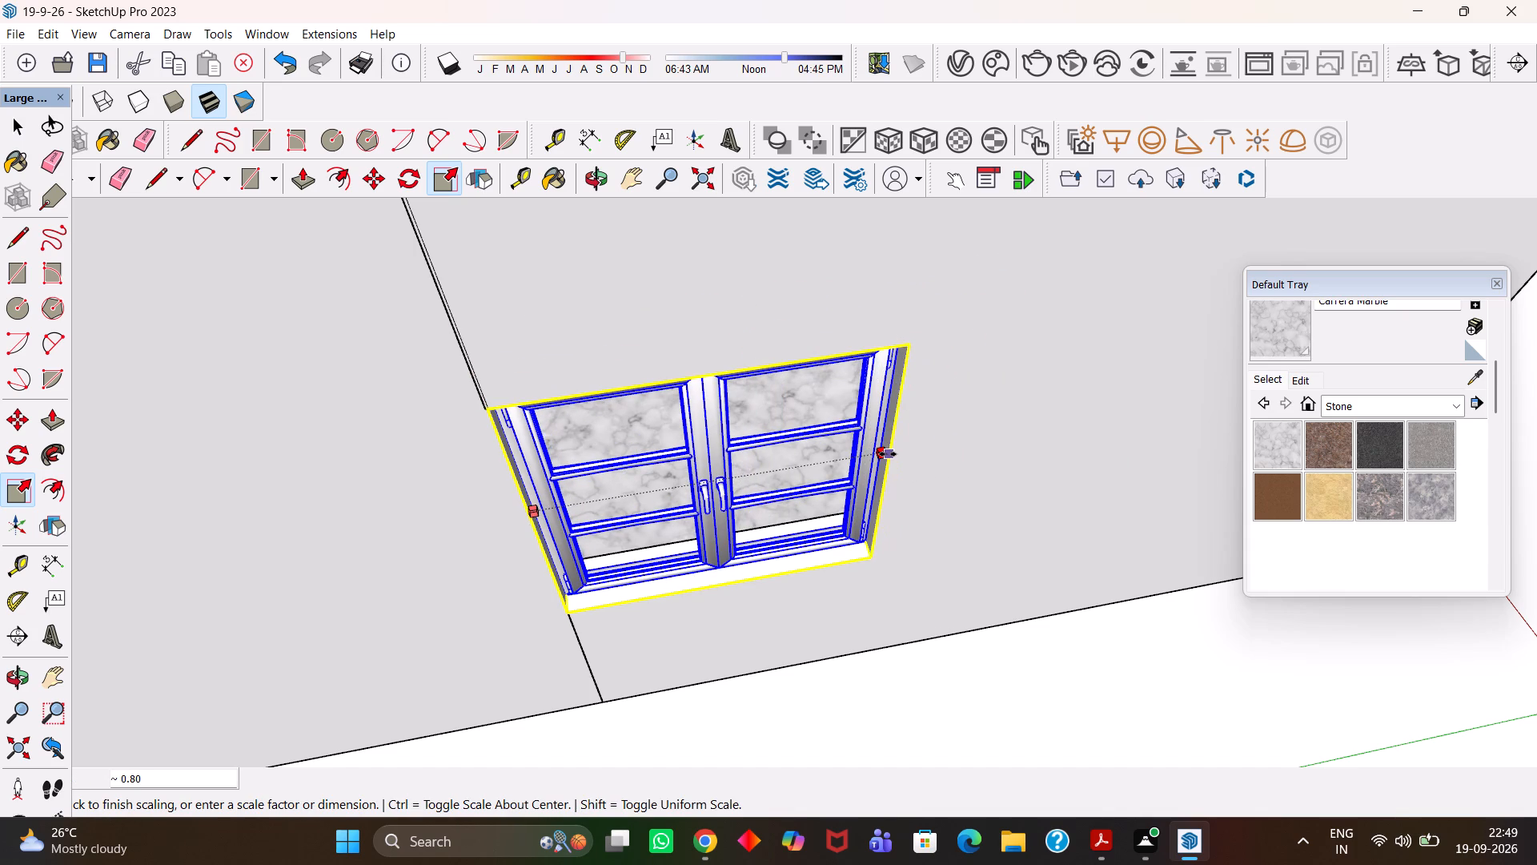
pyautogui.click(888, 454)
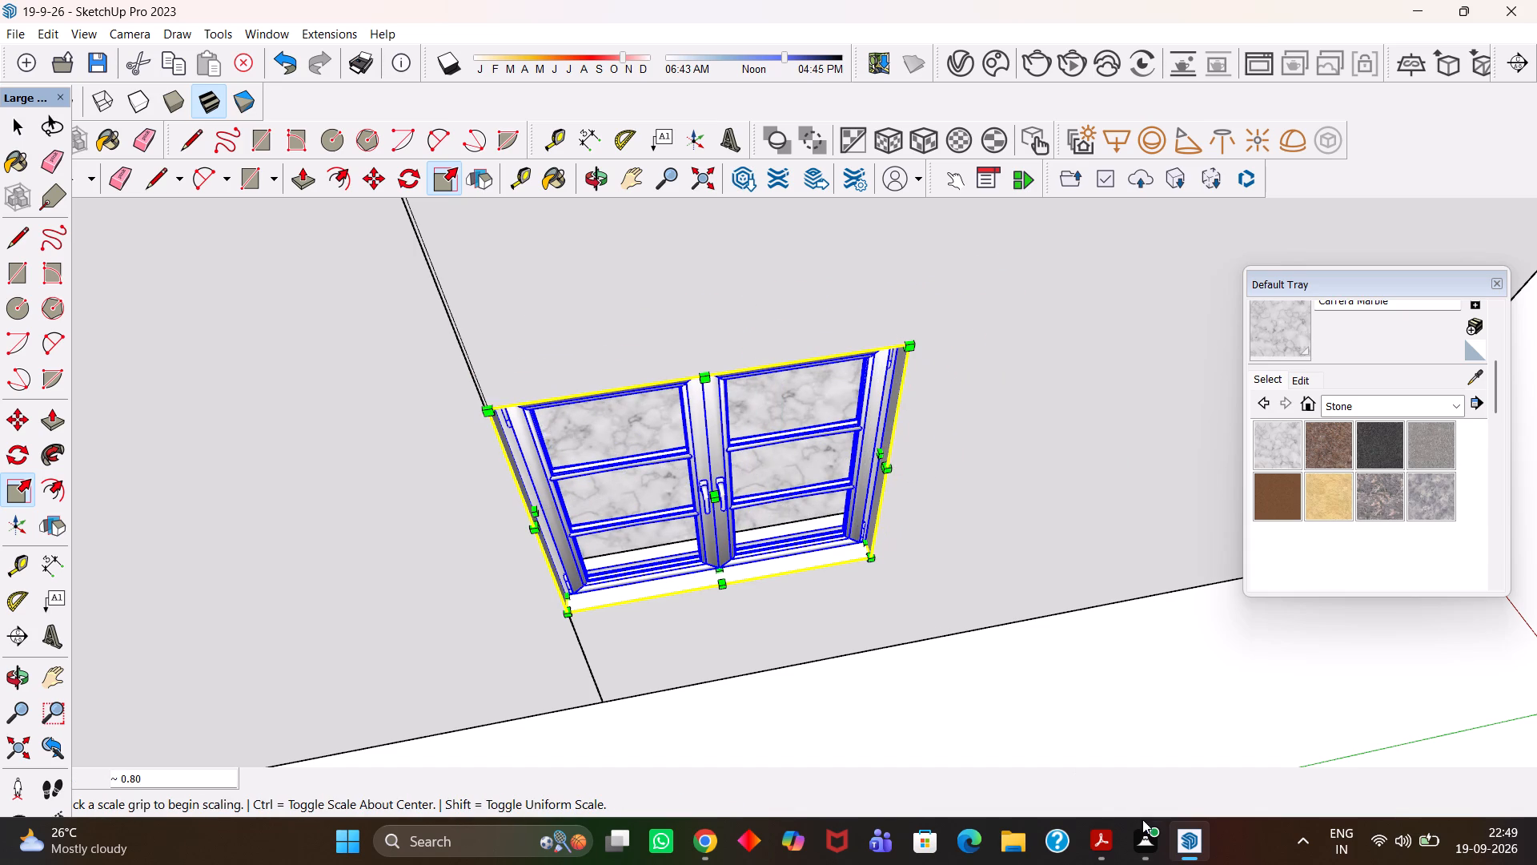
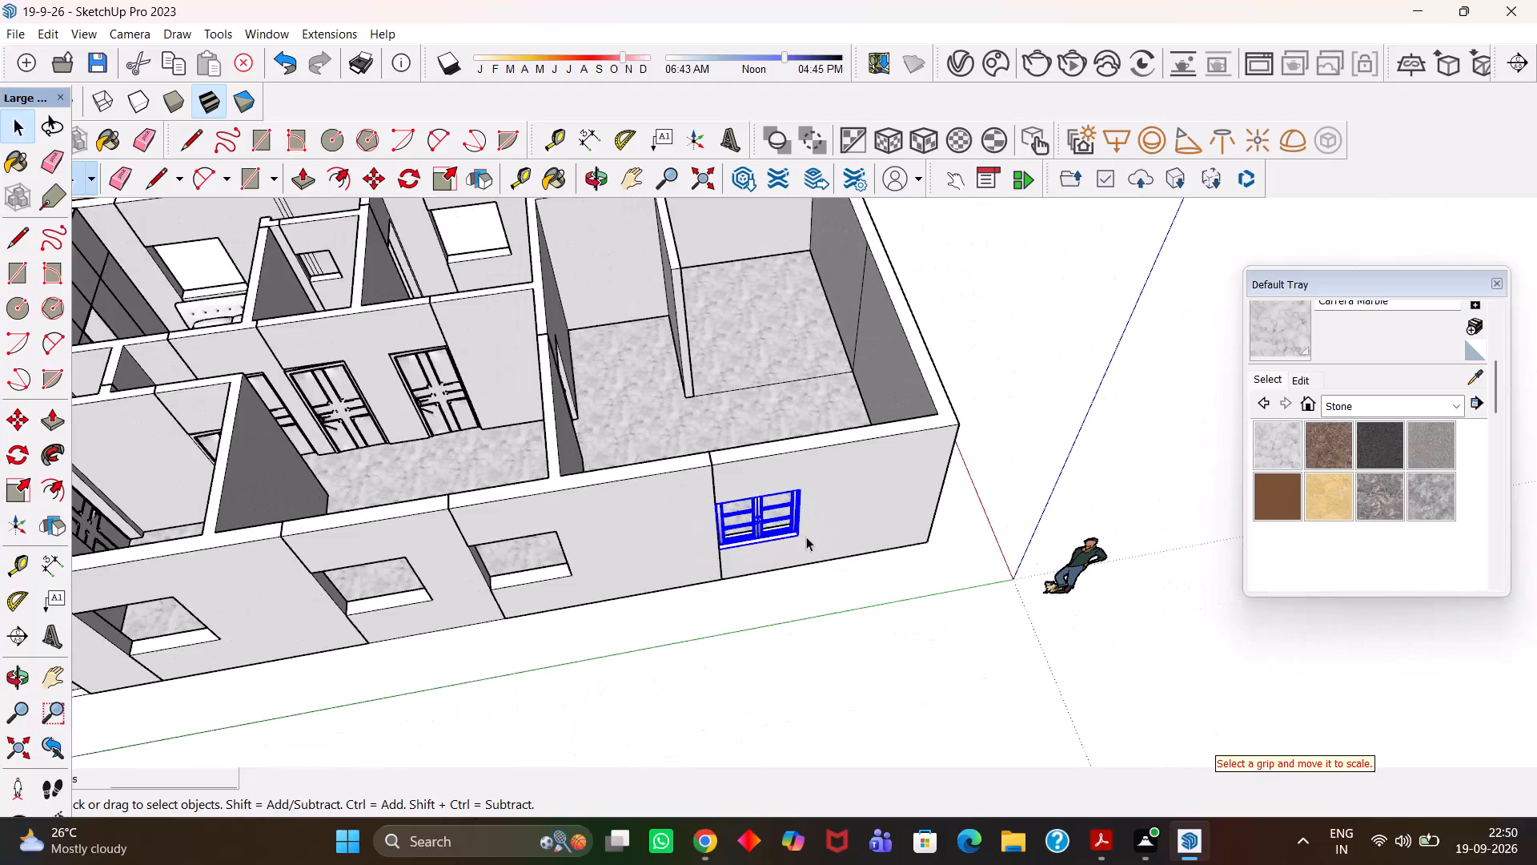
# Copy the fitted window by its bottom corner about 11' 3" along the exterior wall into the second opening from the origin.
pyautogui.moveTo(819, 541); pyautogui.dragTo(738, 546, button='middle')
pyautogui.scroll(-1, 738, 546)
pyautogui.scroll(7, 763, 542)
pyautogui.press('m')
pyautogui.scroll(3, 770, 537)
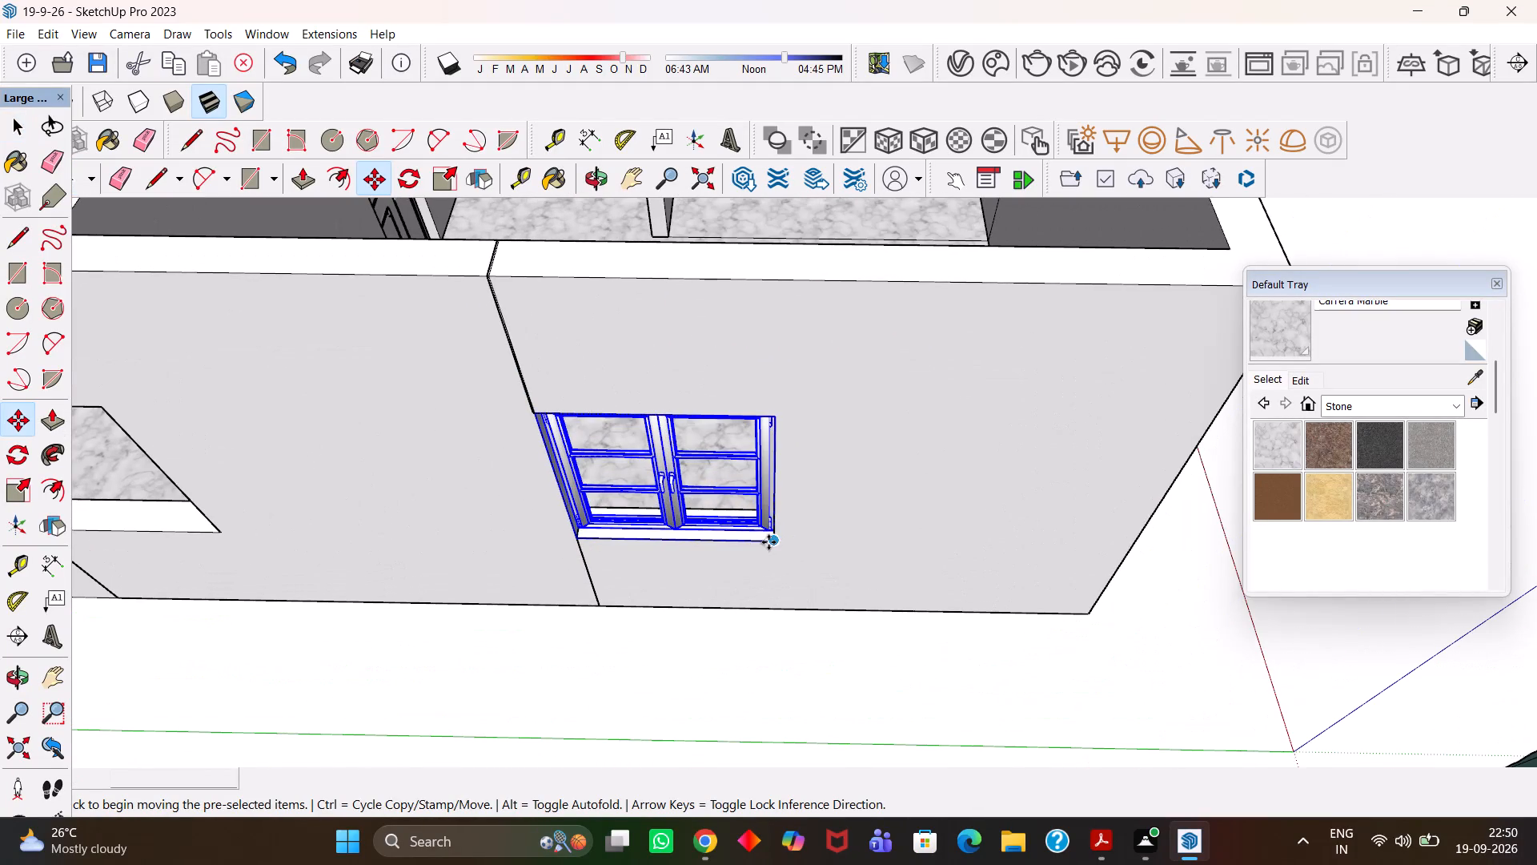
pyautogui.click(768, 542)
pyautogui.press('h')
pyautogui.scroll(-5, 627, 513)
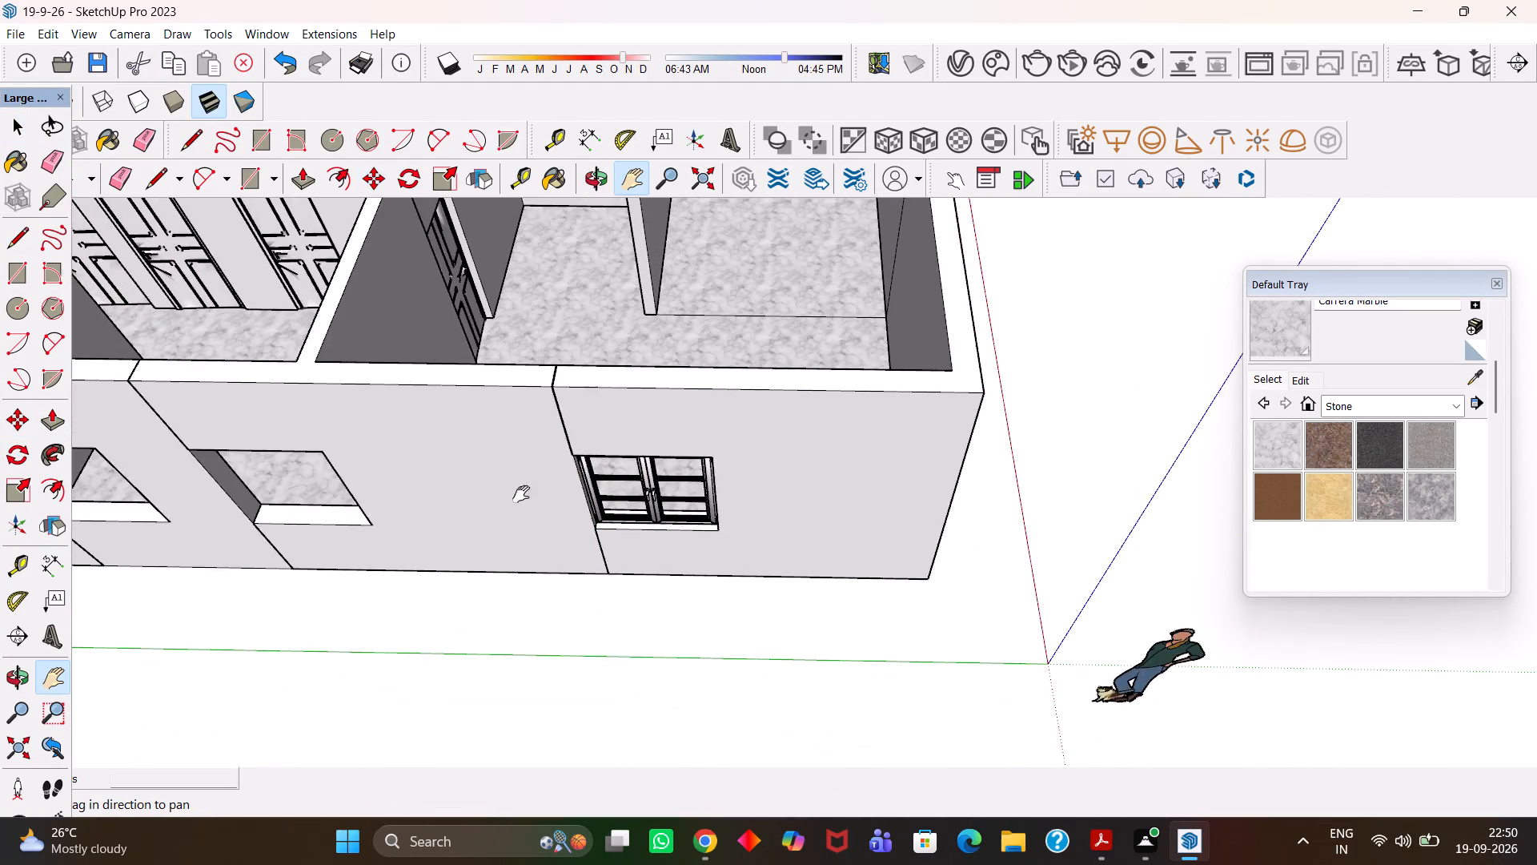
pyautogui.moveTo(445, 476); pyautogui.dragTo(789, 518)
pyautogui.scroll(2, 588, 531)
pyautogui.moveTo(587, 533); pyautogui.dragTo(705, 533)
pyautogui.press('Escape')
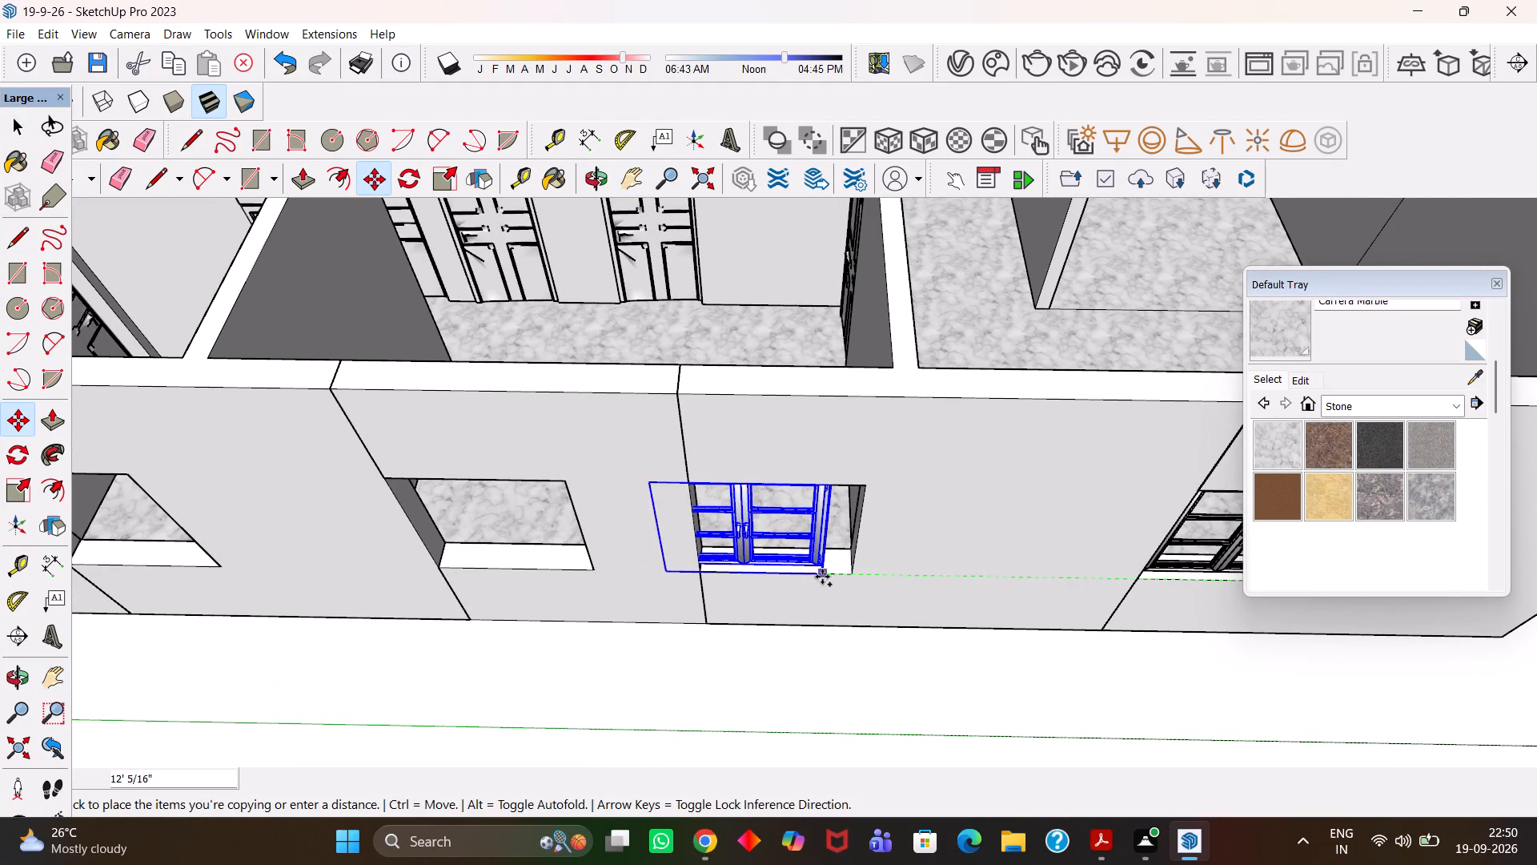
pyautogui.scroll(2, 826, 575)
pyautogui.click(861, 573)
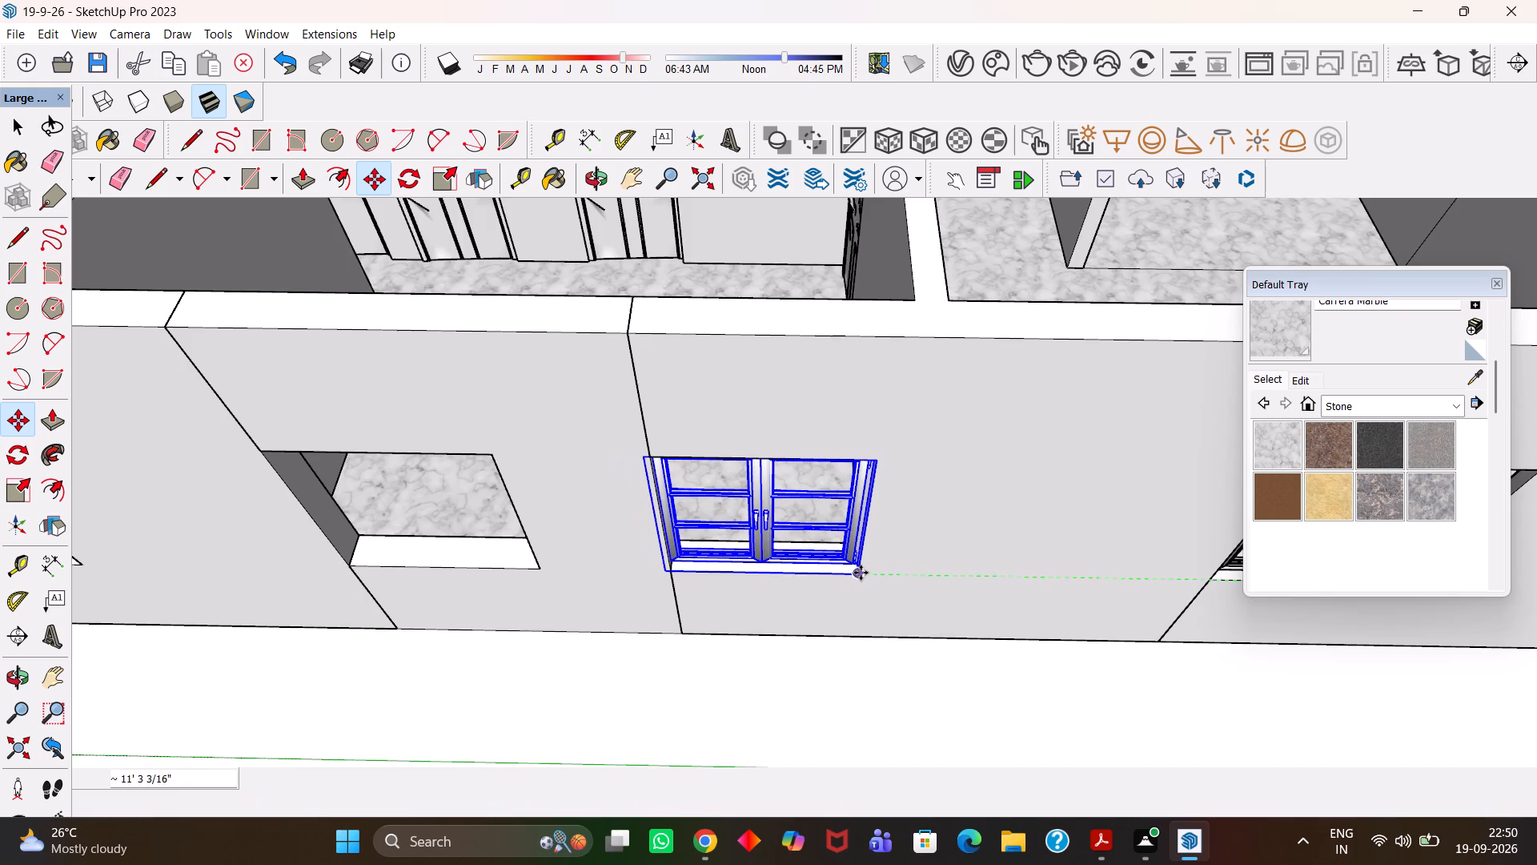
# Scale the second window's width to about 0.97 so its frame meets the opening's side at the wall seam.
pyautogui.scroll(4, 637, 526)
pyautogui.scroll(1, 722, 534)
pyautogui.moveTo(722, 534); pyautogui.dragTo(664, 540, button='middle')
pyautogui.scroll(1, 664, 540)
pyautogui.press('s')
pyautogui.click(615, 474)
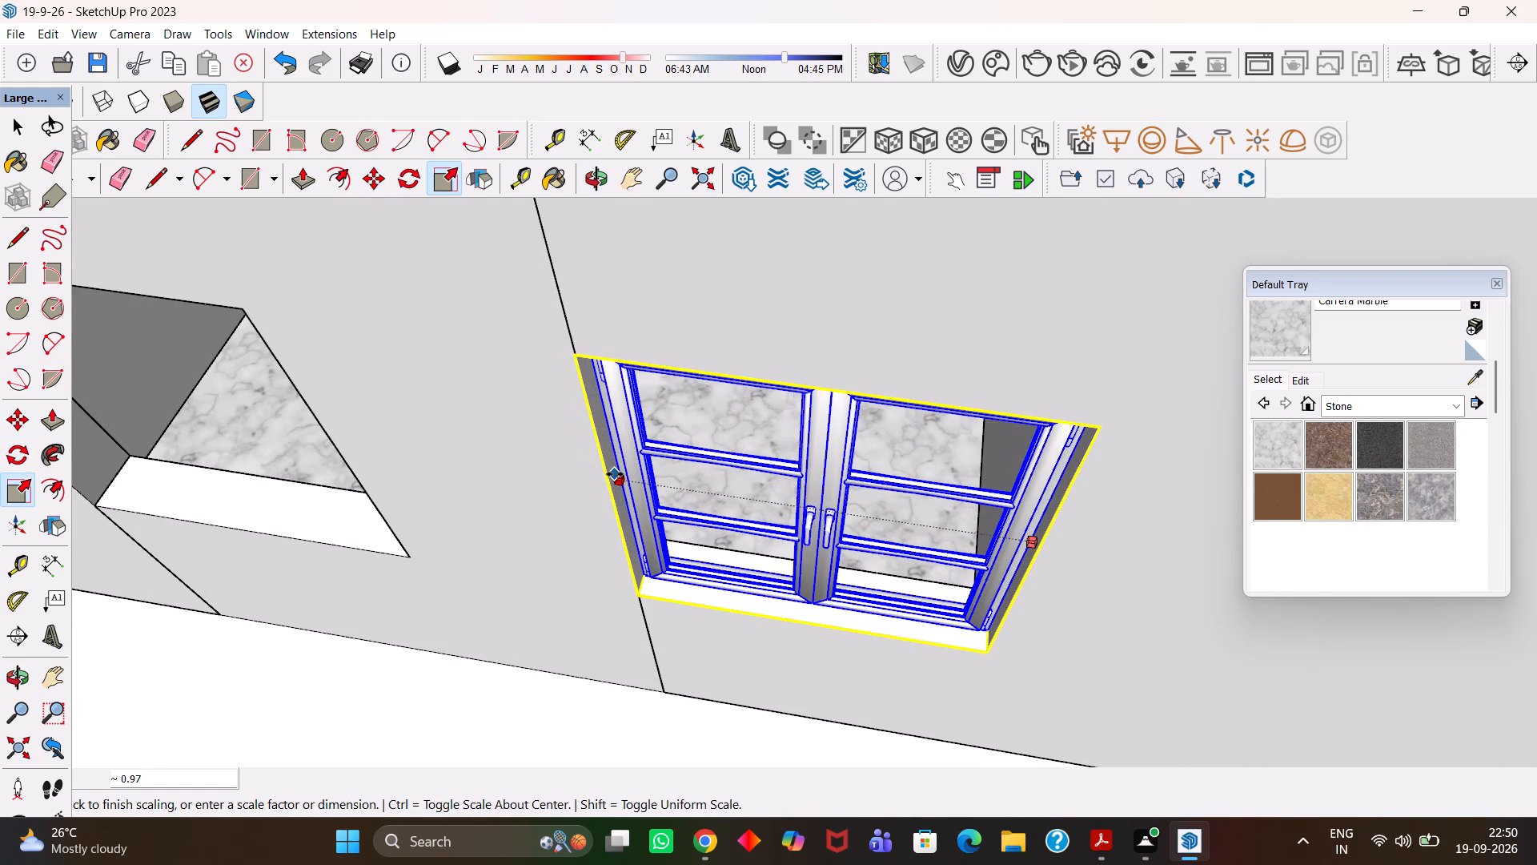
pyautogui.click(620, 474)
# Copy the second window by its bottom corner about 6' 7 3/8" along the exterior wall into the third opening.
pyautogui.scroll(-5, 620, 474)
pyautogui.moveTo(684, 514); pyautogui.dragTo(728, 521, button='middle')
pyautogui.scroll(1, 728, 521)
pyautogui.press('m')
pyautogui.click(895, 593)
pyautogui.press('h')
pyautogui.scroll(-5, 746, 553)
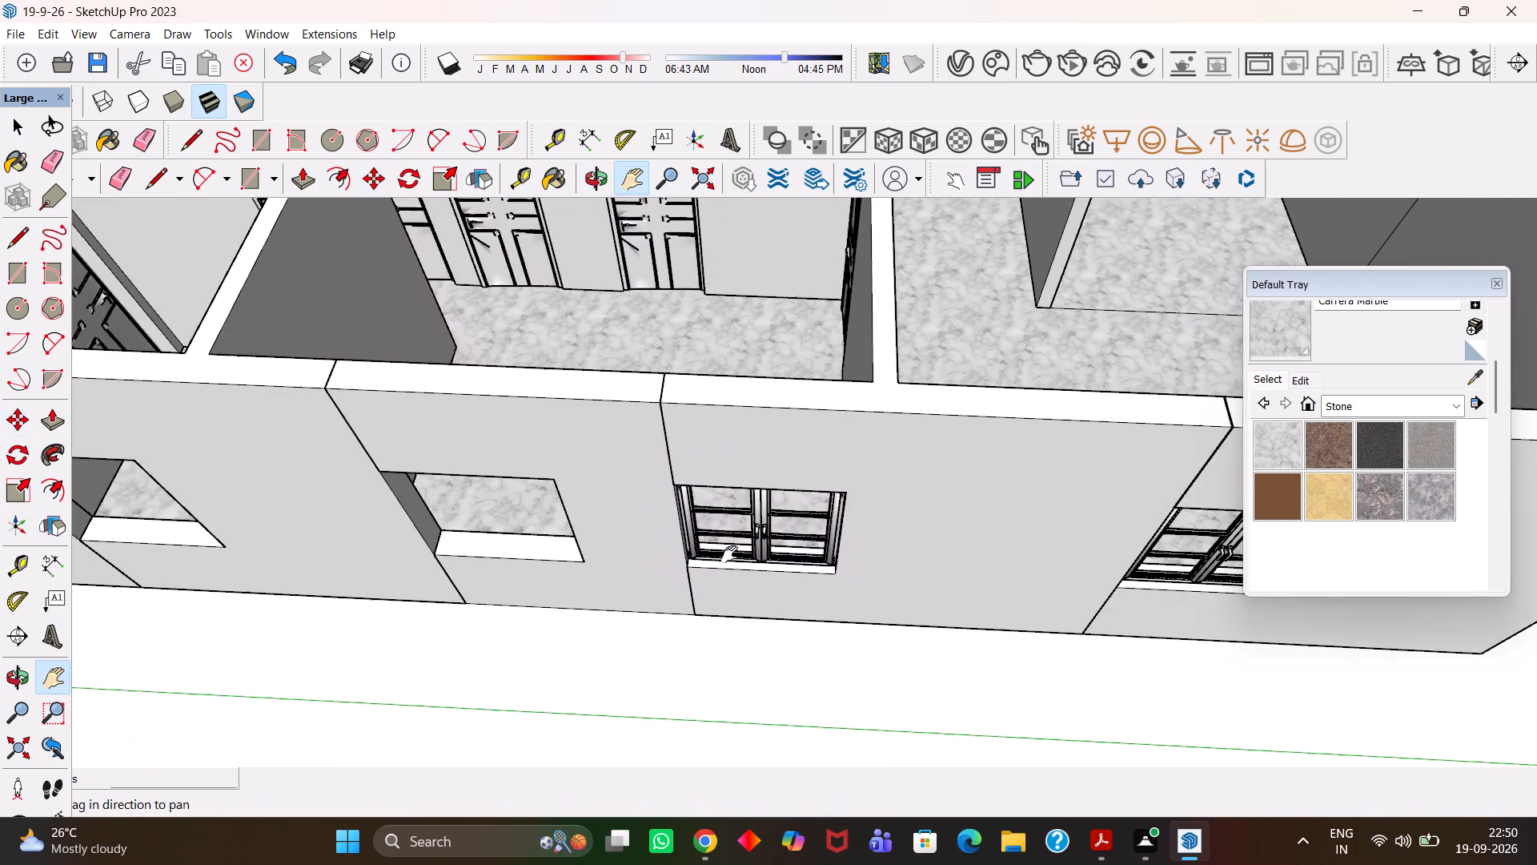
pyautogui.moveTo(592, 525); pyautogui.dragTo(797, 529)
pyautogui.scroll(3, 728, 541)
pyautogui.press('Escape')
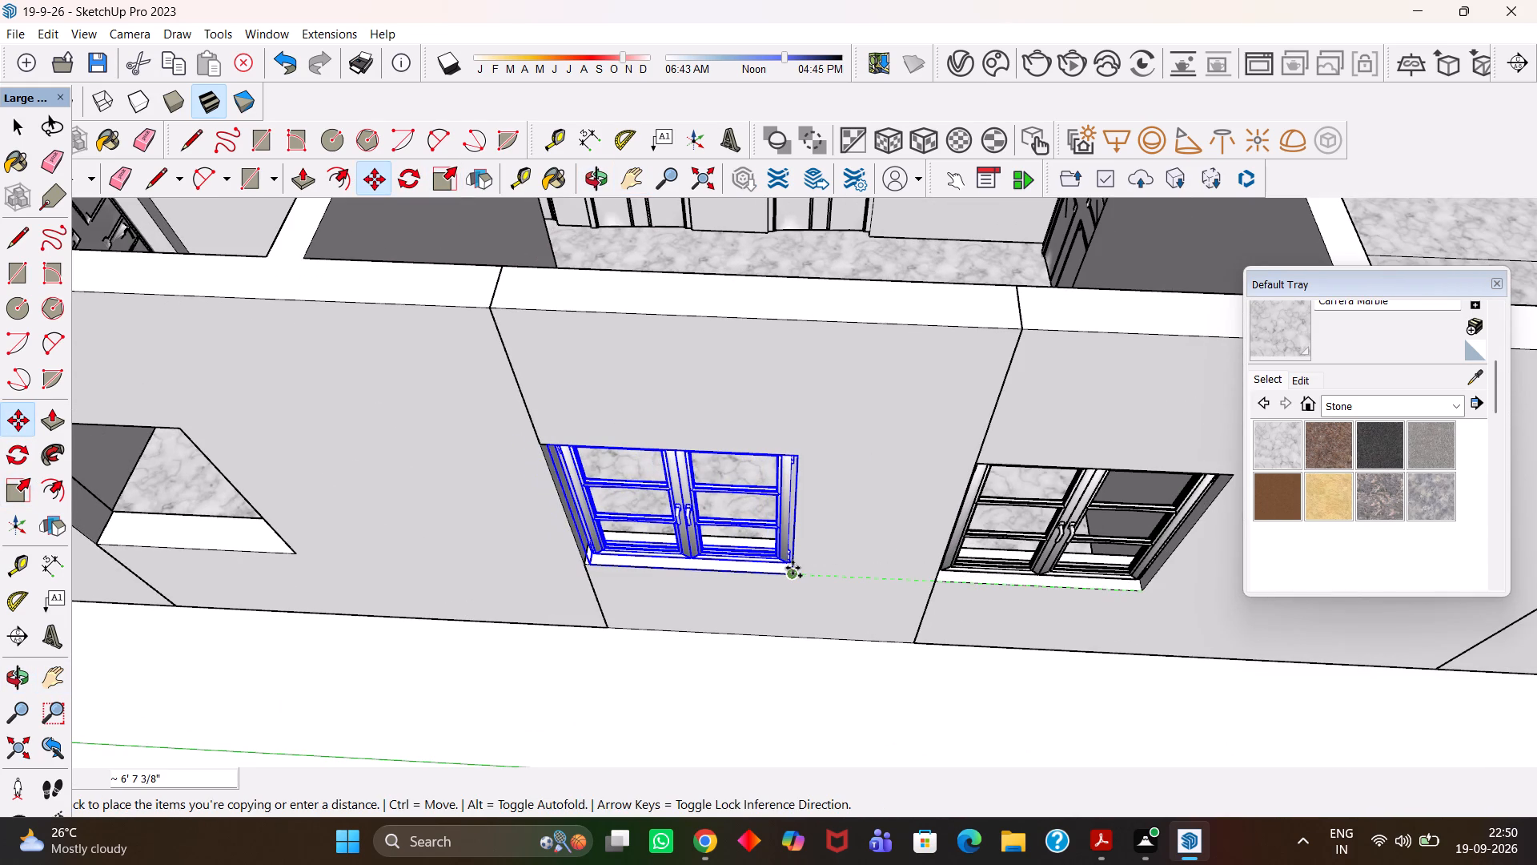
pyautogui.click(793, 568)
# Scale the third window's width to about 1.03 so its frame reaches the opening's side at the wall seam.
pyautogui.scroll(4, 583, 532)
pyautogui.middleClick(612, 531)
pyautogui.scroll(2, 616, 531)
pyautogui.press('h')
pyautogui.moveTo(616, 528); pyautogui.dragTo(715, 568)
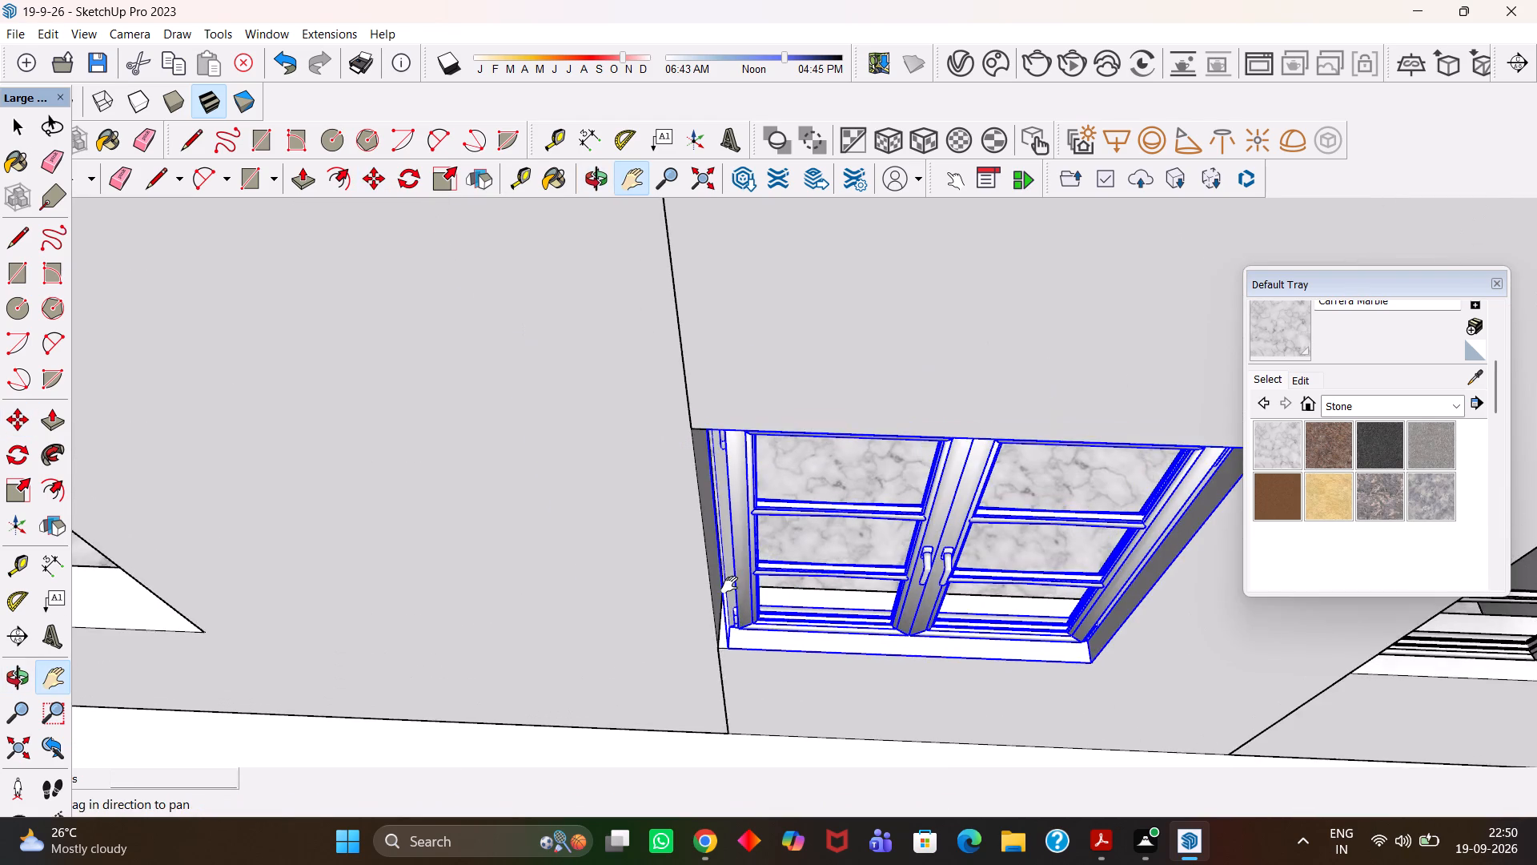
pyautogui.moveTo(730, 583); pyautogui.dragTo(701, 576, button='middle')
pyautogui.press('s')
pyautogui.click(700, 531)
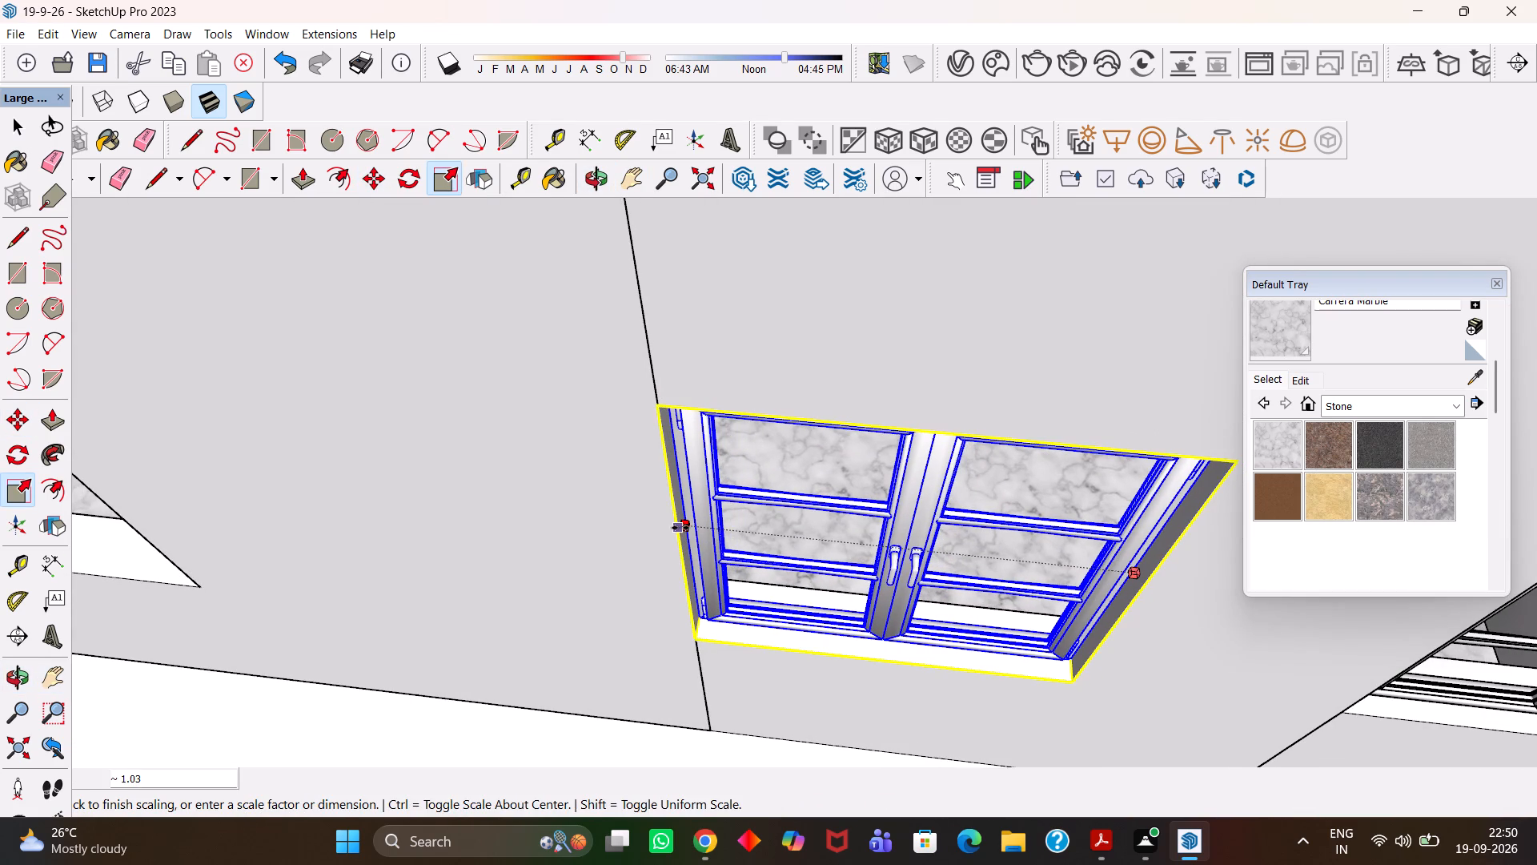
pyautogui.click(676, 526)
# Copy the third window by its bottom corner 9' 8 7/16" along the exterior wall into the opening farthest from the origin.
pyautogui.press('h')
pyautogui.scroll(-4, 676, 526)
pyautogui.scroll(2, 729, 561)
pyautogui.press('m')
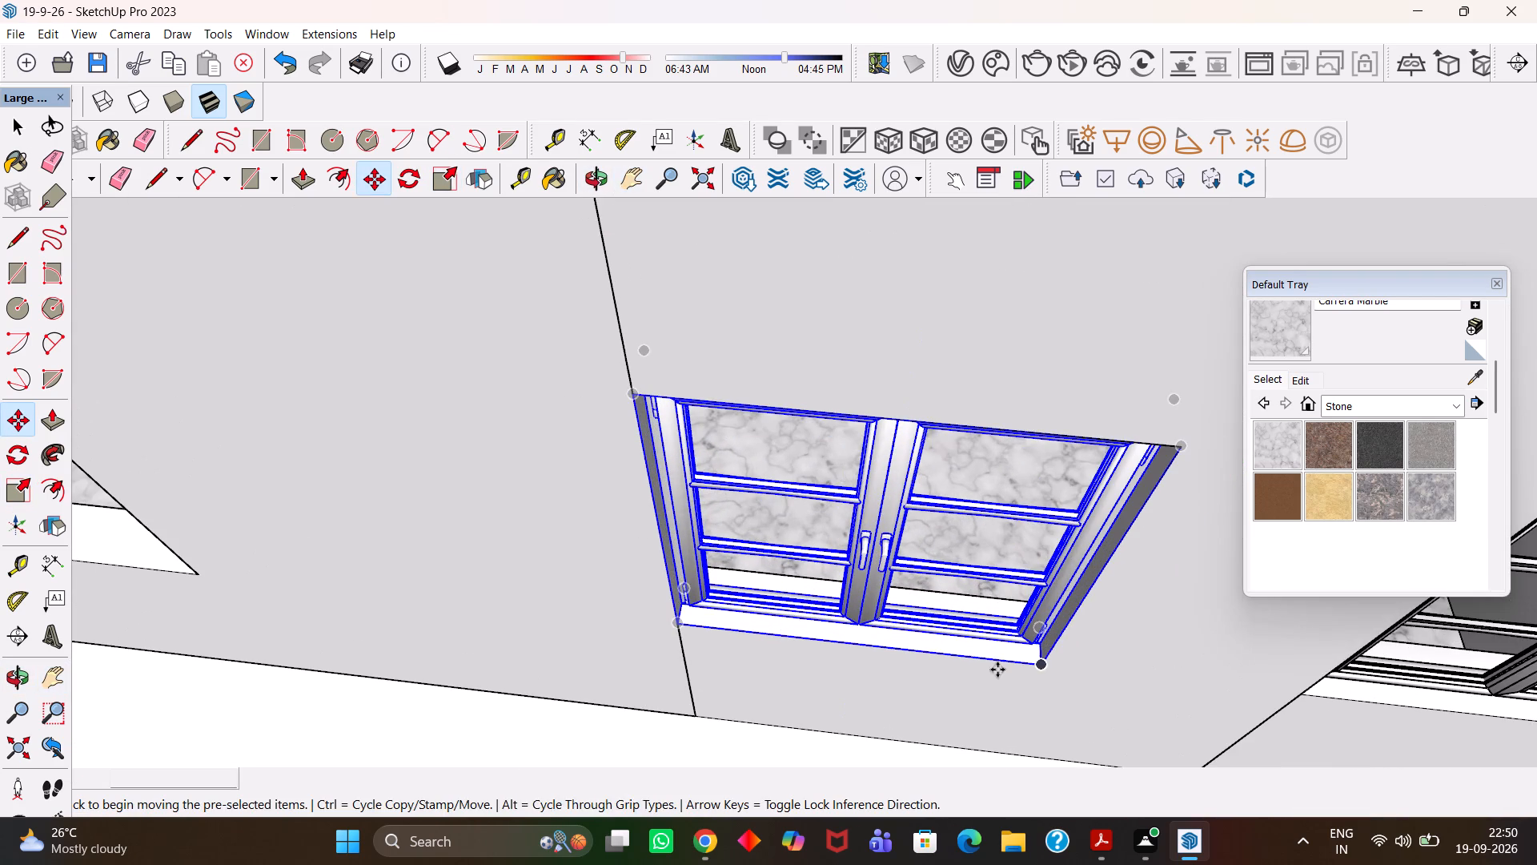
pyautogui.click(1046, 672)
pyautogui.scroll(-5, 749, 605)
pyautogui.press('h')
pyautogui.moveTo(485, 526); pyautogui.dragTo(762, 556)
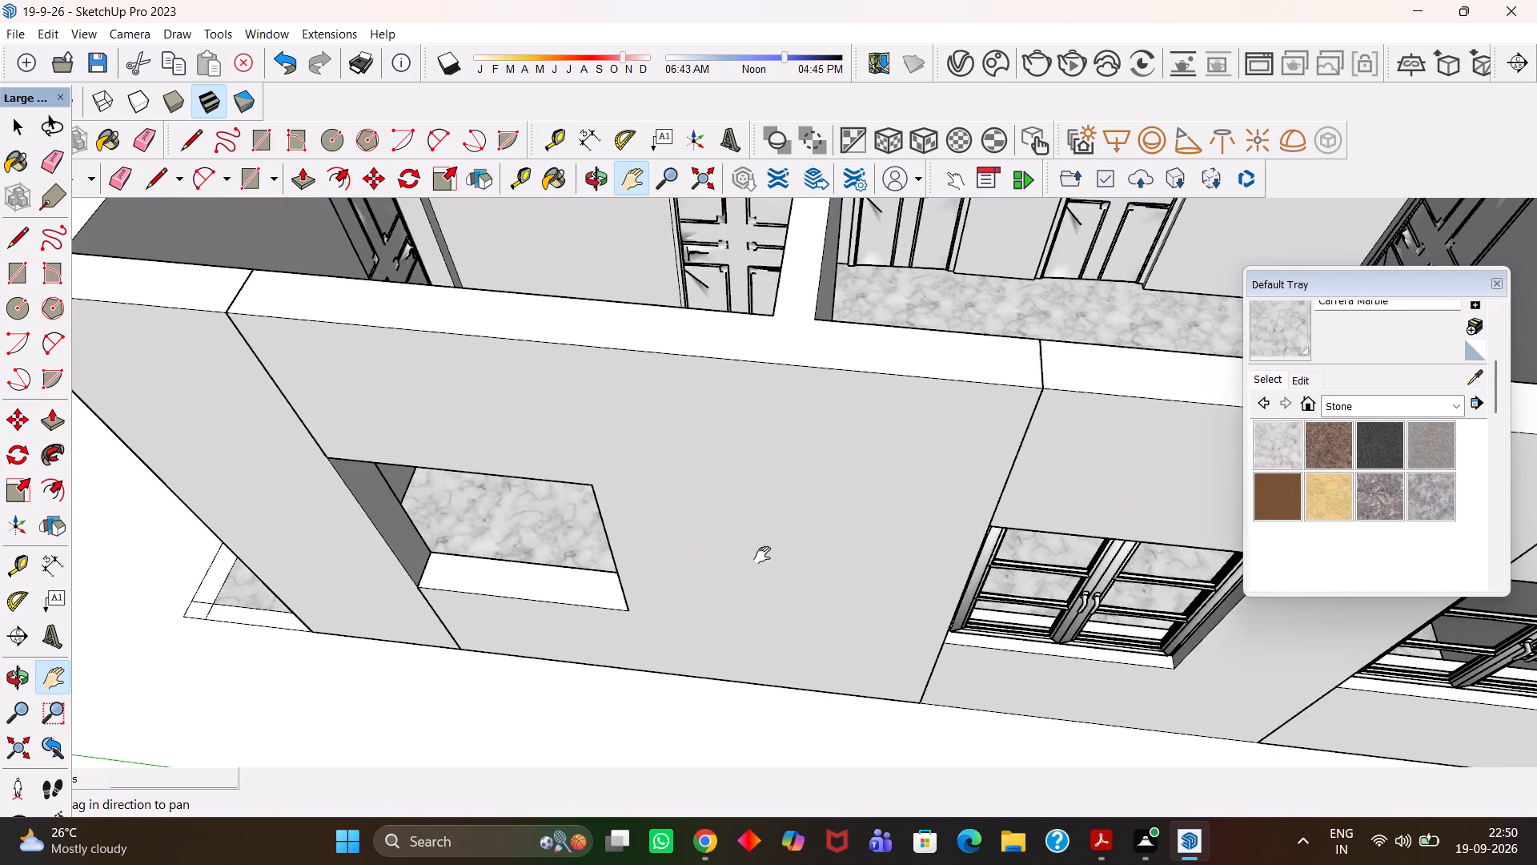
pyautogui.moveTo(599, 580); pyautogui.dragTo(775, 577)
pyautogui.press('Escape')
pyautogui.scroll(2, 741, 595)
pyautogui.click(825, 610)
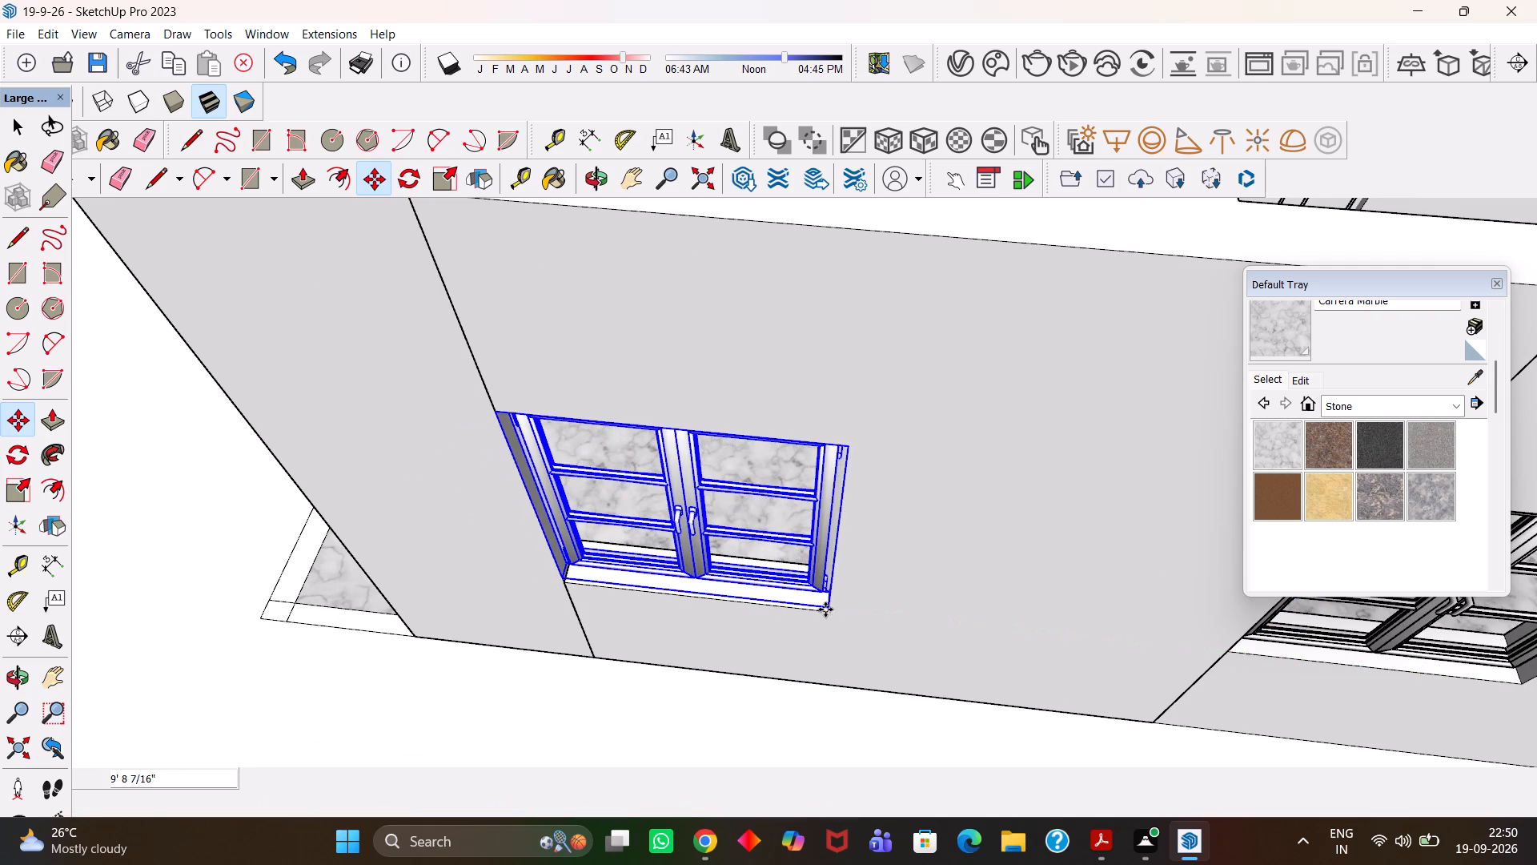
# Examine how the copied window fits the exterior wall's opening farthest from the origin.
pyautogui.scroll(-5, 825, 610)
pyautogui.press('h')
pyautogui.scroll(1, 760, 625)
pyautogui.moveTo(738, 610); pyautogui.dragTo(724, 540, button='middle')
pyautogui.scroll(5, 724, 540)
pyautogui.scroll(6, 609, 466)
pyautogui.scroll(-5, 650, 481)
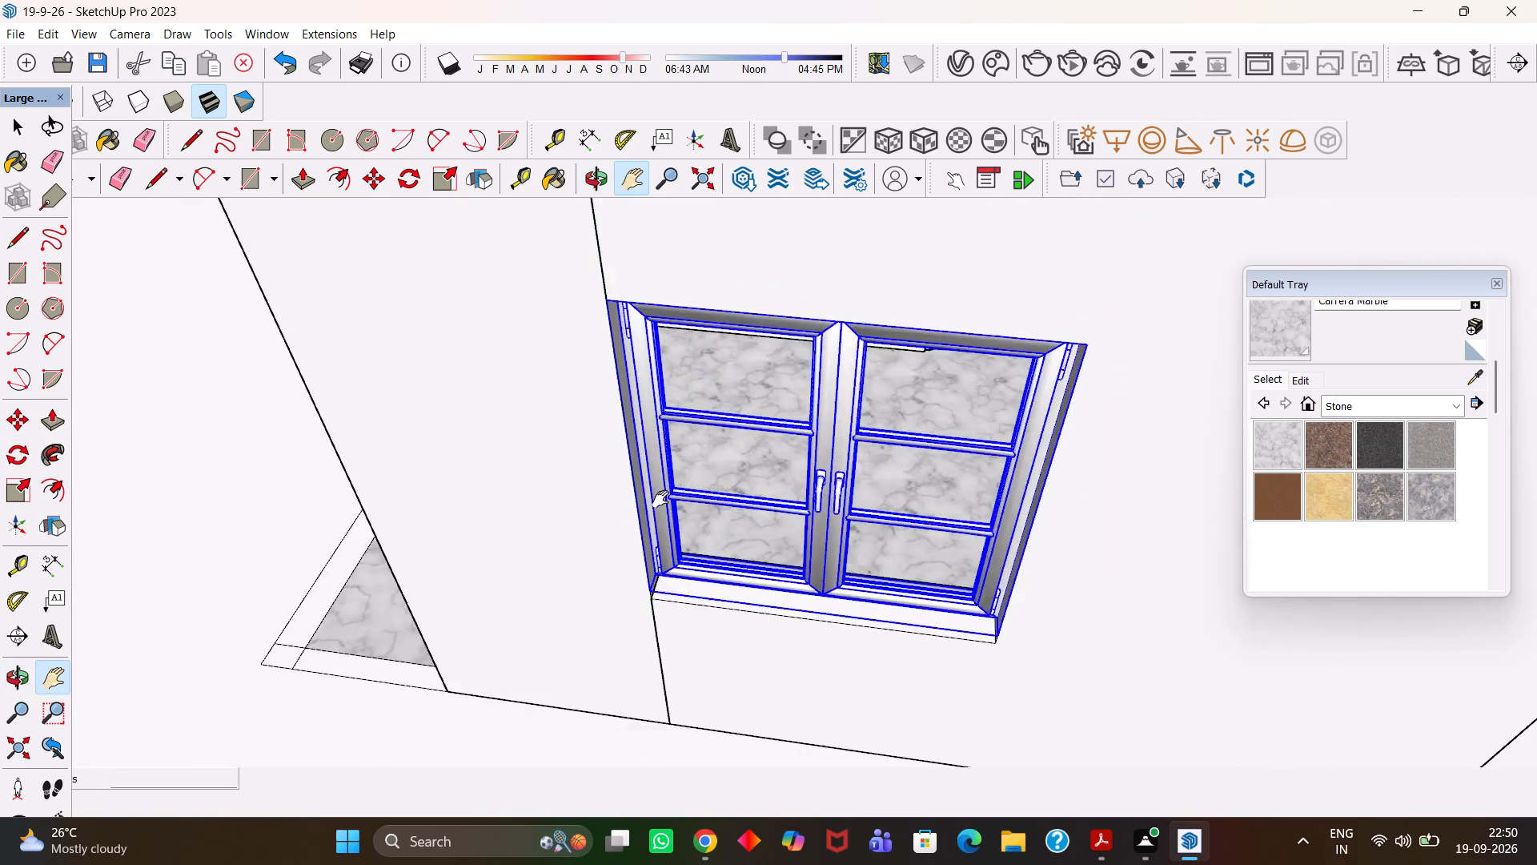
pyautogui.press('h')
pyautogui.scroll(-10, 660, 499)
pyautogui.scroll(1, 763, 474)
pyautogui.moveTo(763, 473); pyautogui.dragTo(700, 562, button='middle')
pyautogui.scroll(-6, 694, 567)
# Copy the farthest window by its bottom corner about 28' across the apartment into the middle room's opening in the opposite exterior wall.
pyautogui.press('h')
pyautogui.moveTo(818, 545); pyautogui.dragTo(640, 556, button='middle')
pyautogui.scroll(-2, 640, 556)
pyautogui.press('h')
pyautogui.moveTo(654, 541); pyautogui.dragTo(888, 510, button='middle')
pyautogui.moveTo(689, 563); pyautogui.dragTo(736, 556, button='middle')
pyautogui.scroll(4, 736, 556)
pyautogui.press('m')
pyautogui.click(767, 626)
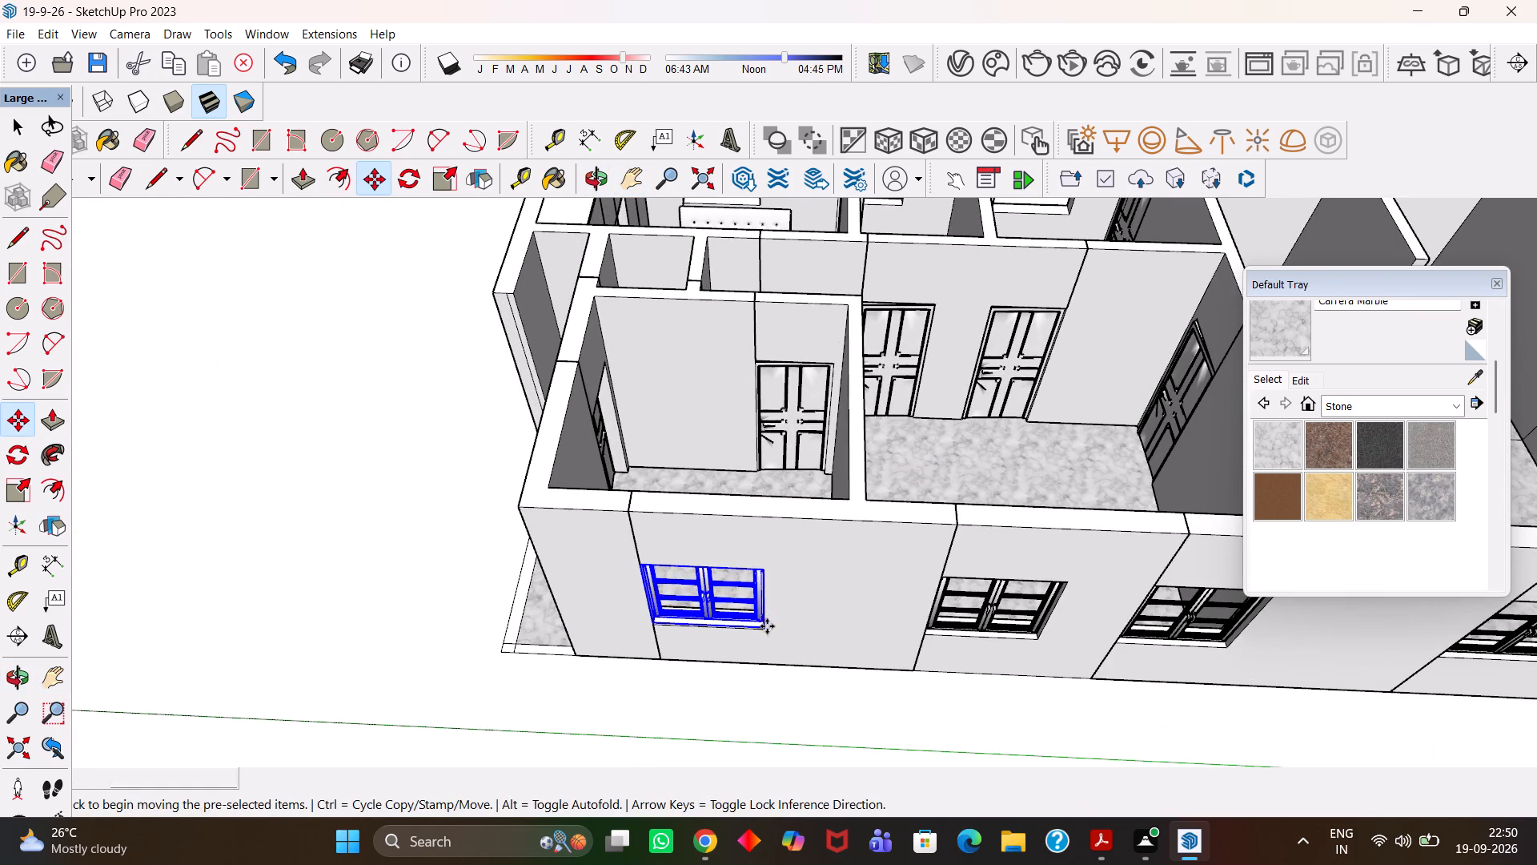
pyautogui.press('h')
pyautogui.scroll(-5, 732, 587)
pyautogui.moveTo(793, 502); pyautogui.dragTo(670, 632)
pyautogui.moveTo(817, 525); pyautogui.dragTo(777, 607)
pyautogui.scroll(2, 857, 472)
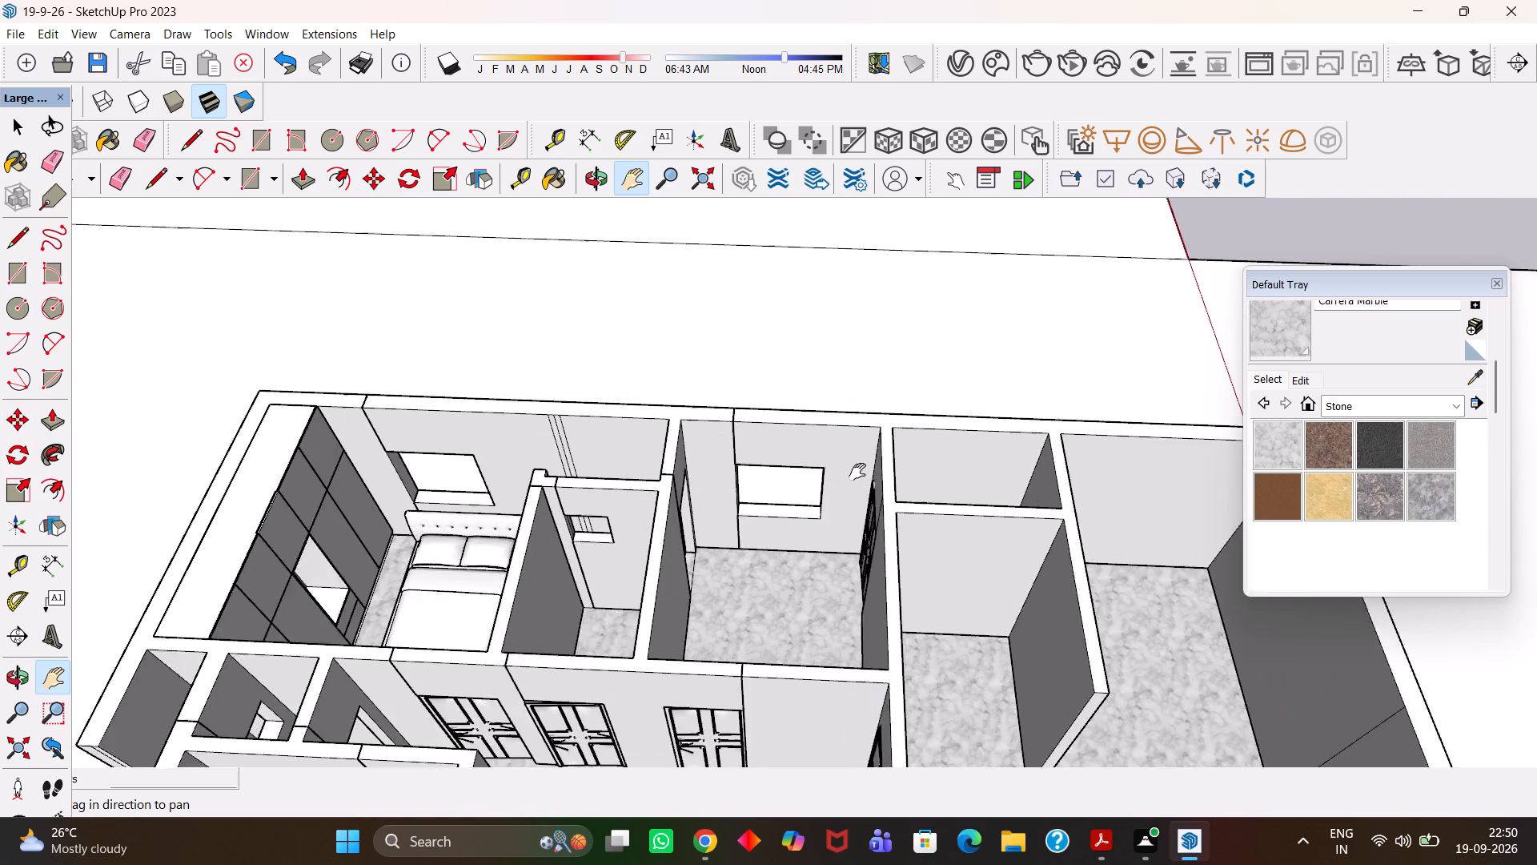
pyautogui.scroll(6, 857, 472)
pyautogui.middleClick(833, 519)
pyautogui.scroll(2, 833, 520)
pyautogui.press('Escape')
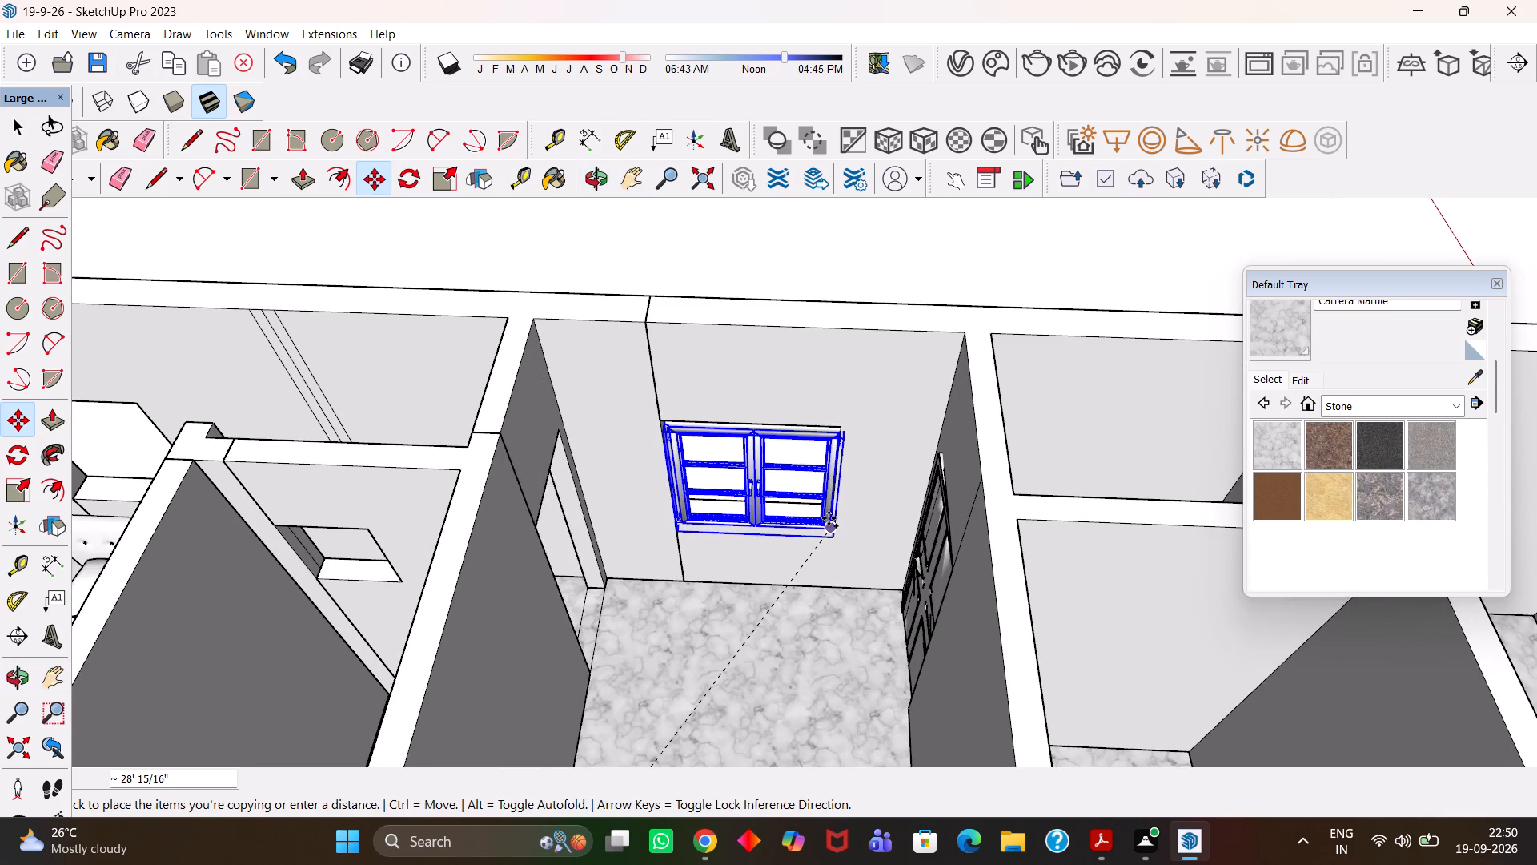
pyautogui.click(829, 518)
# Move the middle room's window by its bottom corner onto the sill corner and by its upper corner to the opening's upper corner.
pyautogui.scroll(8, 829, 518)
pyautogui.click(843, 560)
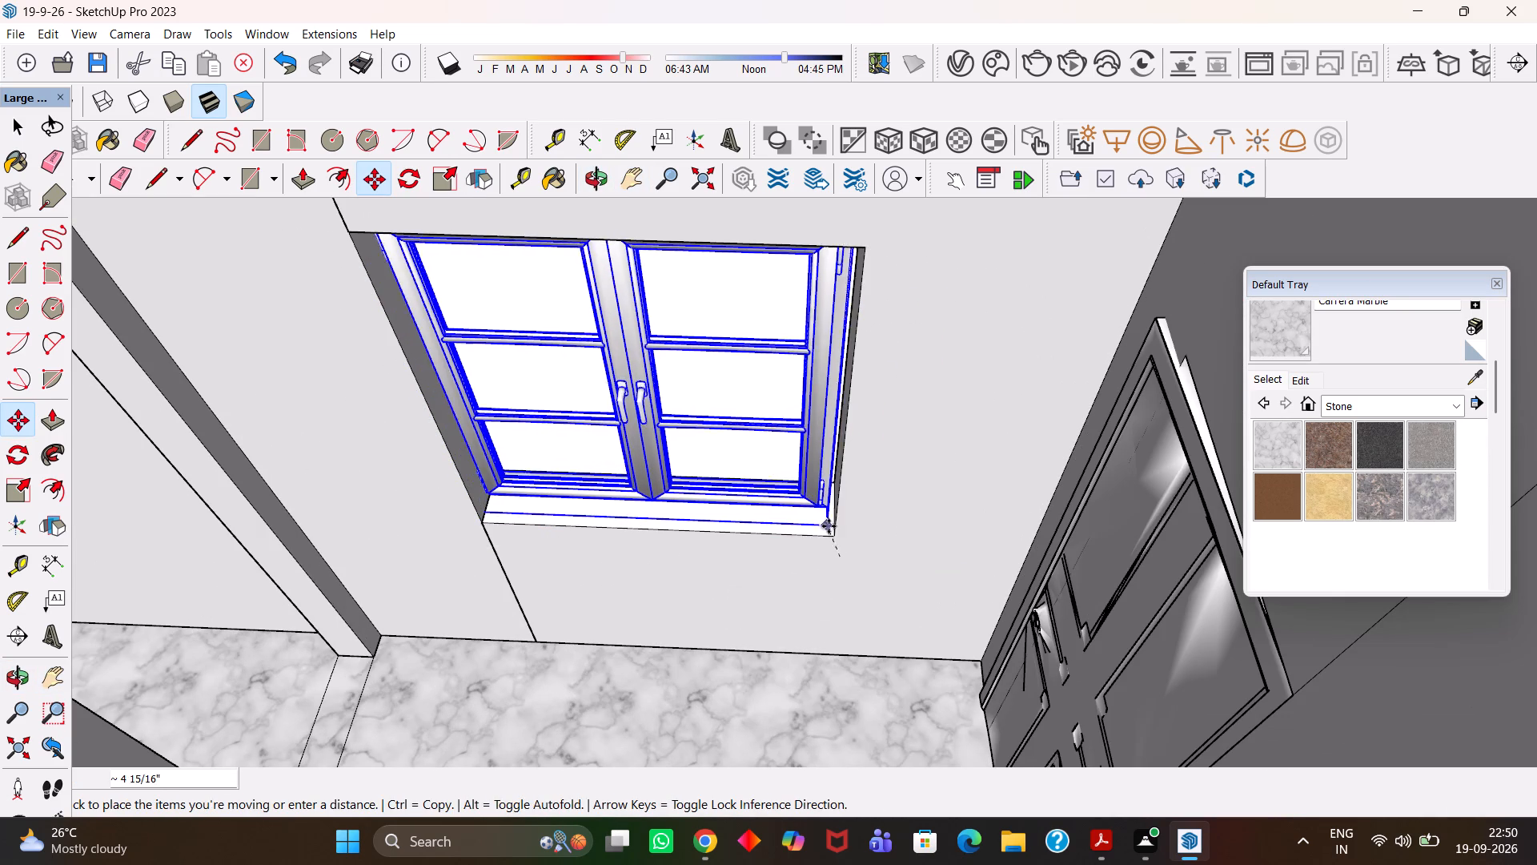
pyautogui.click(830, 535)
pyautogui.scroll(3, 830, 535)
pyautogui.press('h')
pyautogui.moveTo(821, 480); pyautogui.dragTo(793, 563)
pyautogui.press('h')
pyautogui.scroll(-4, 792, 566)
pyautogui.scroll(-3, 640, 468)
pyautogui.moveTo(648, 450); pyautogui.dragTo(642, 455, button='middle')
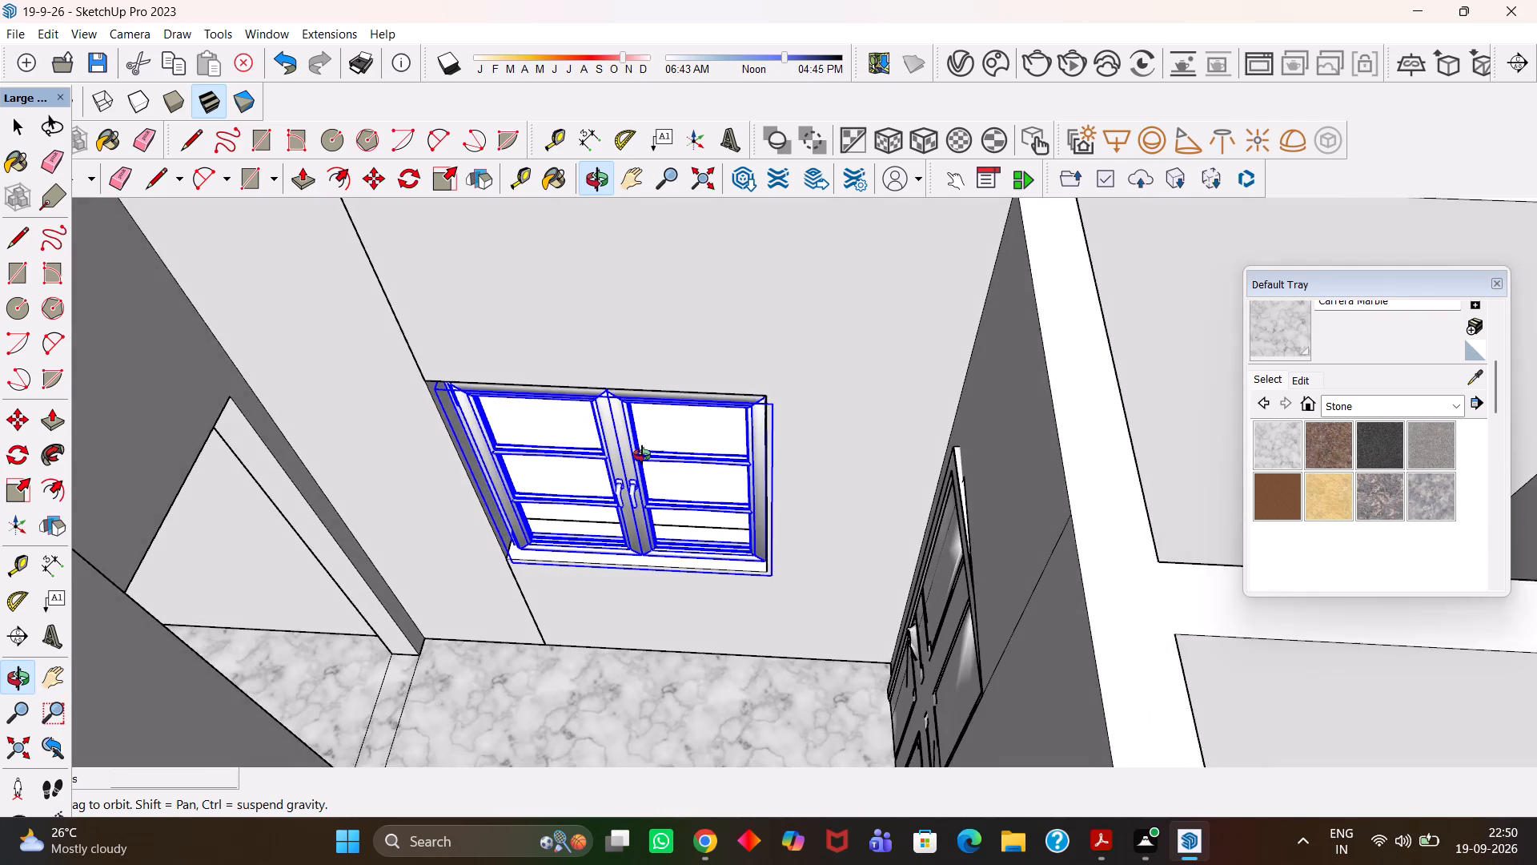
pyautogui.moveTo(642, 455); pyautogui.dragTo(658, 431, button='middle')
pyautogui.scroll(3, 682, 441)
pyautogui.press('l')
pyautogui.press('m')
pyautogui.scroll(2, 713, 453)
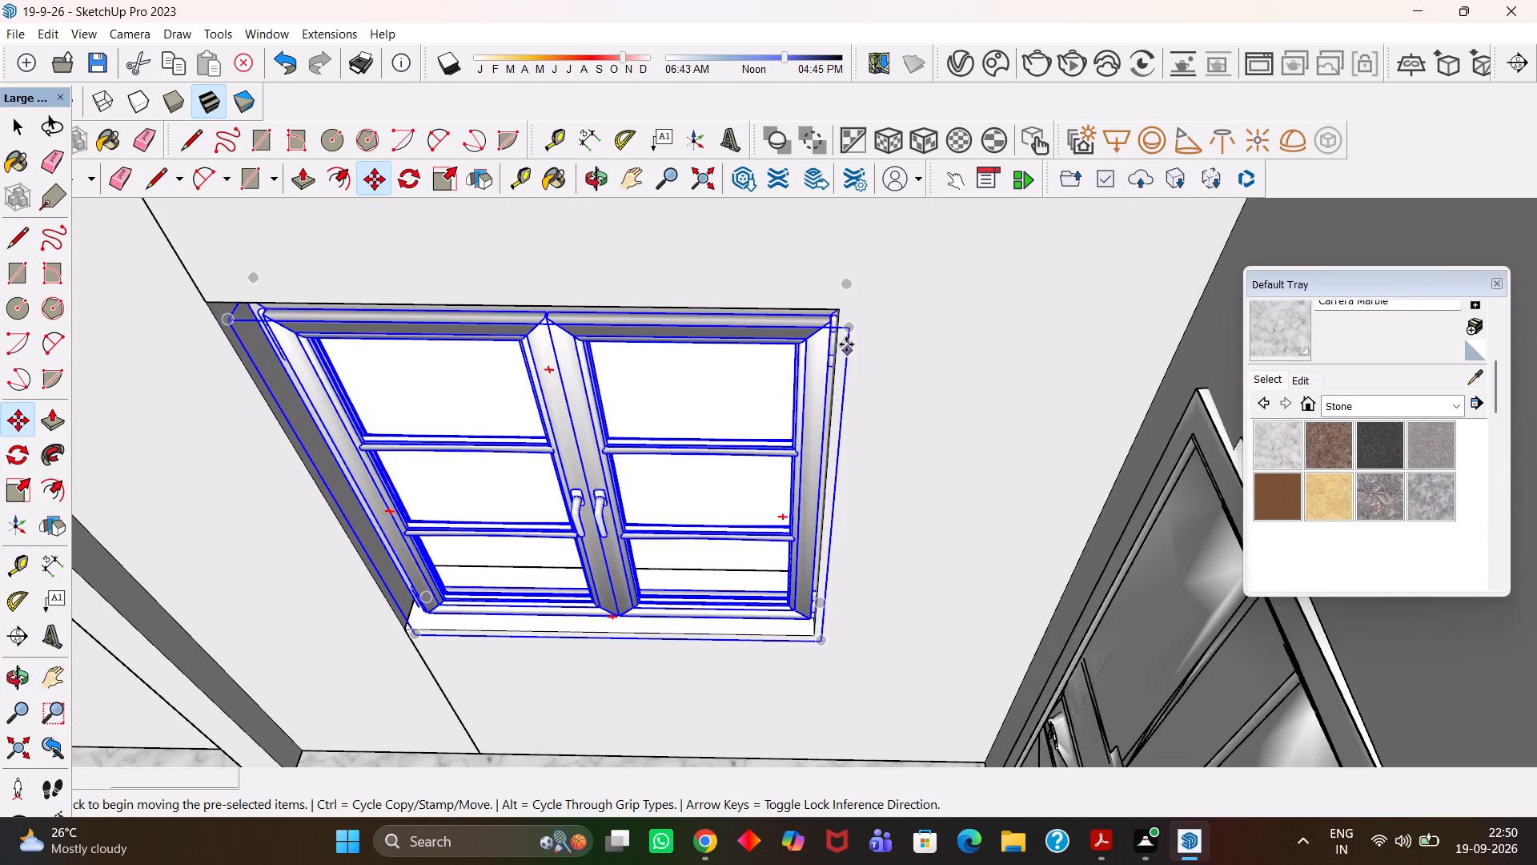
pyautogui.click(846, 335)
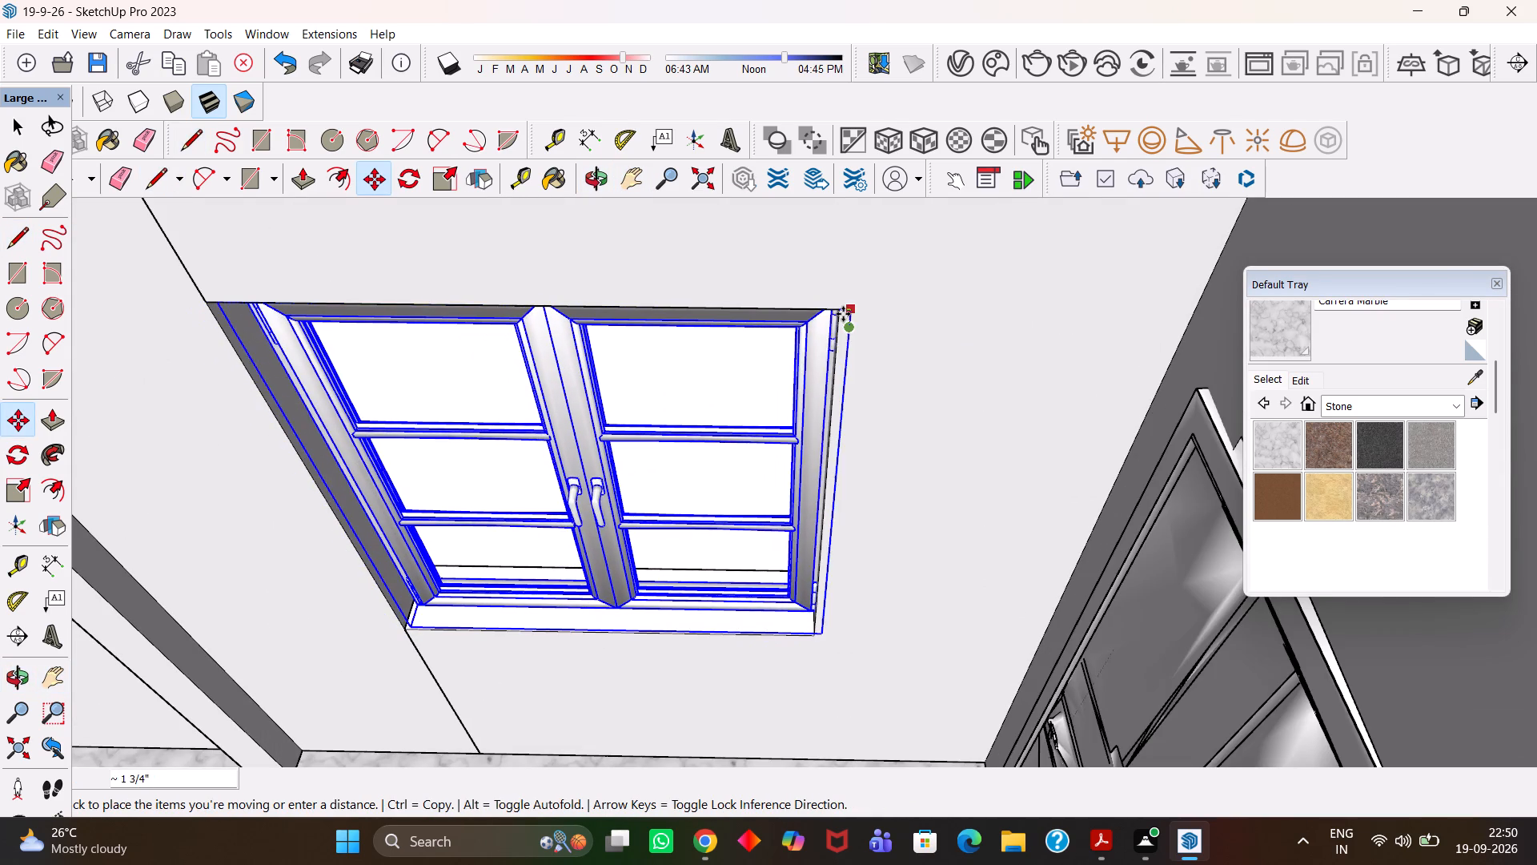
pyautogui.click(830, 314)
# Scale the middle room's window slightly in width and height from its side and bottom grips to fit the opening.
pyautogui.scroll(-3, 817, 344)
pyautogui.moveTo(734, 453); pyautogui.dragTo(741, 400, button='middle')
pyautogui.scroll(1, 734, 452)
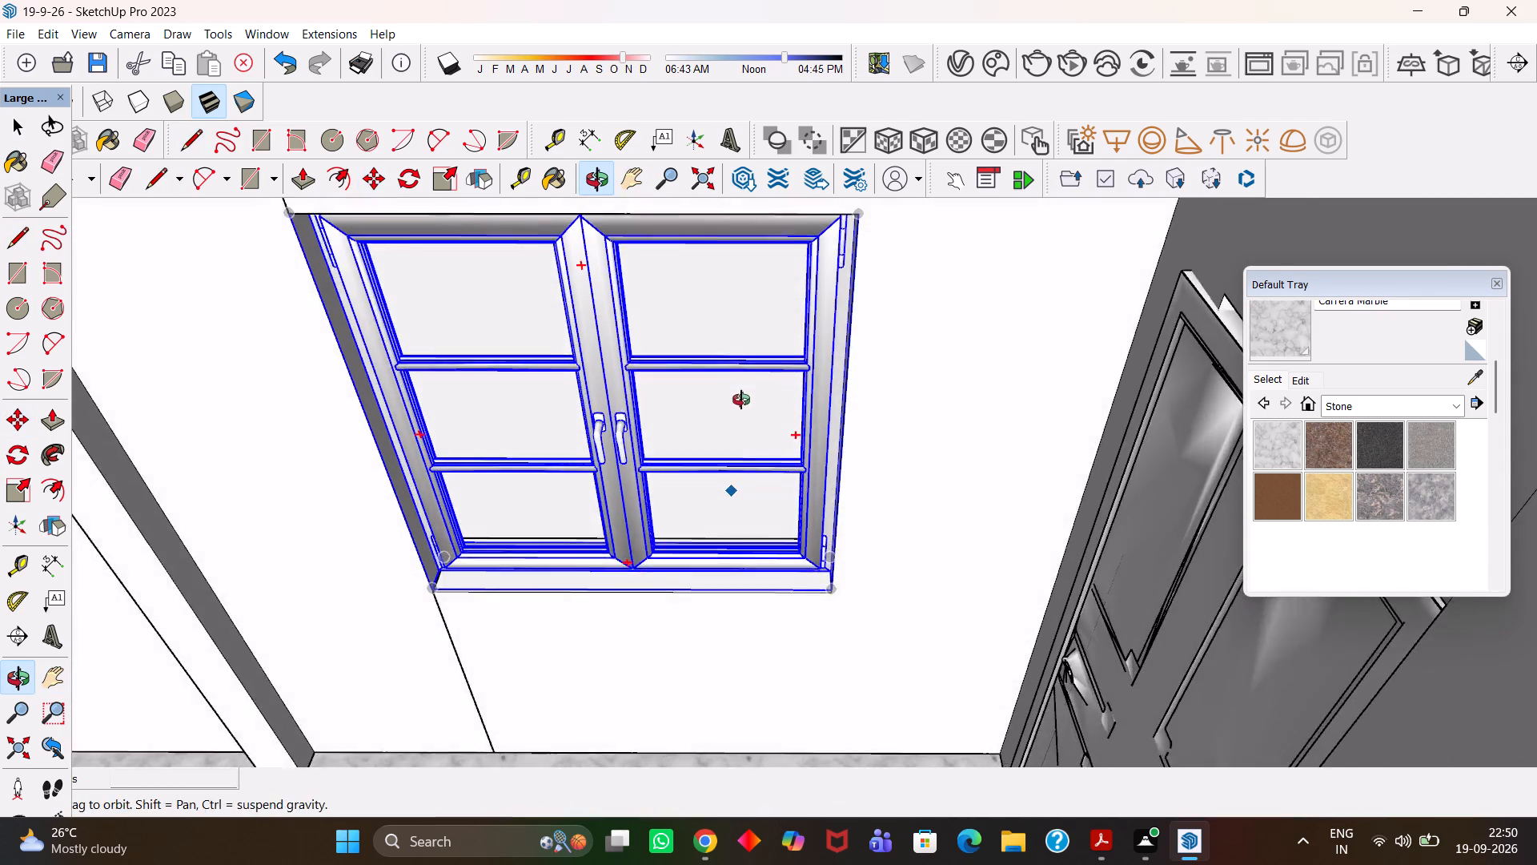
pyautogui.moveTo(741, 400); pyautogui.dragTo(741, 399, button='middle')
pyautogui.scroll(1, 741, 399)
pyautogui.press('h')
pyautogui.moveTo(710, 497); pyautogui.dragTo(645, 464, button='middle')
pyautogui.scroll(-2, 645, 464)
pyautogui.press('h')
pyautogui.moveTo(619, 443); pyautogui.dragTo(797, 532)
pyautogui.moveTo(686, 476); pyautogui.dragTo(747, 530, button='middle')
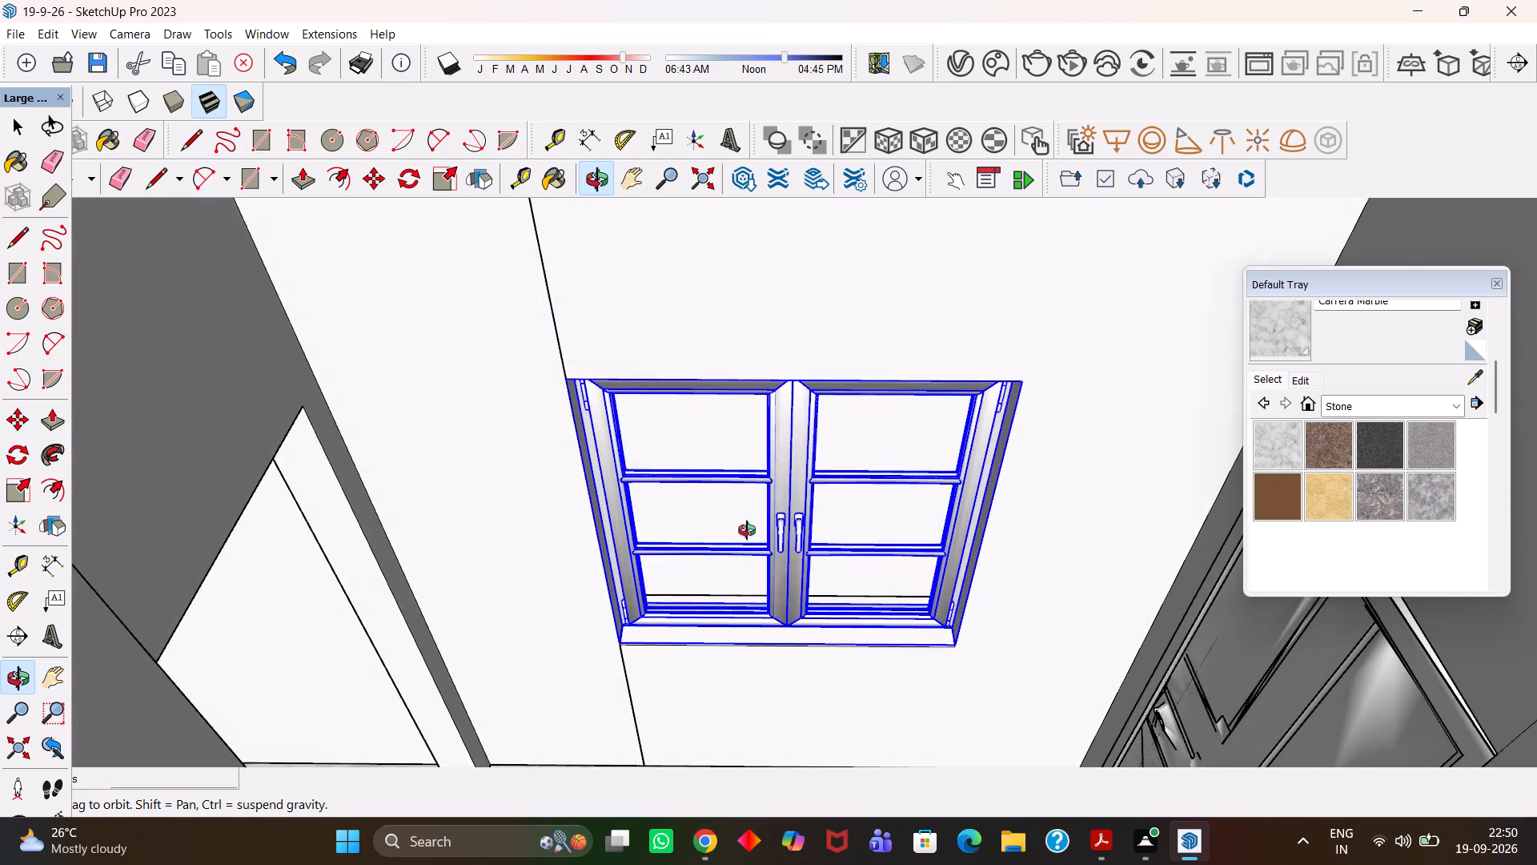
pyautogui.moveTo(747, 530); pyautogui.dragTo(756, 536, button='middle')
pyautogui.scroll(1, 756, 536)
pyautogui.press('s')
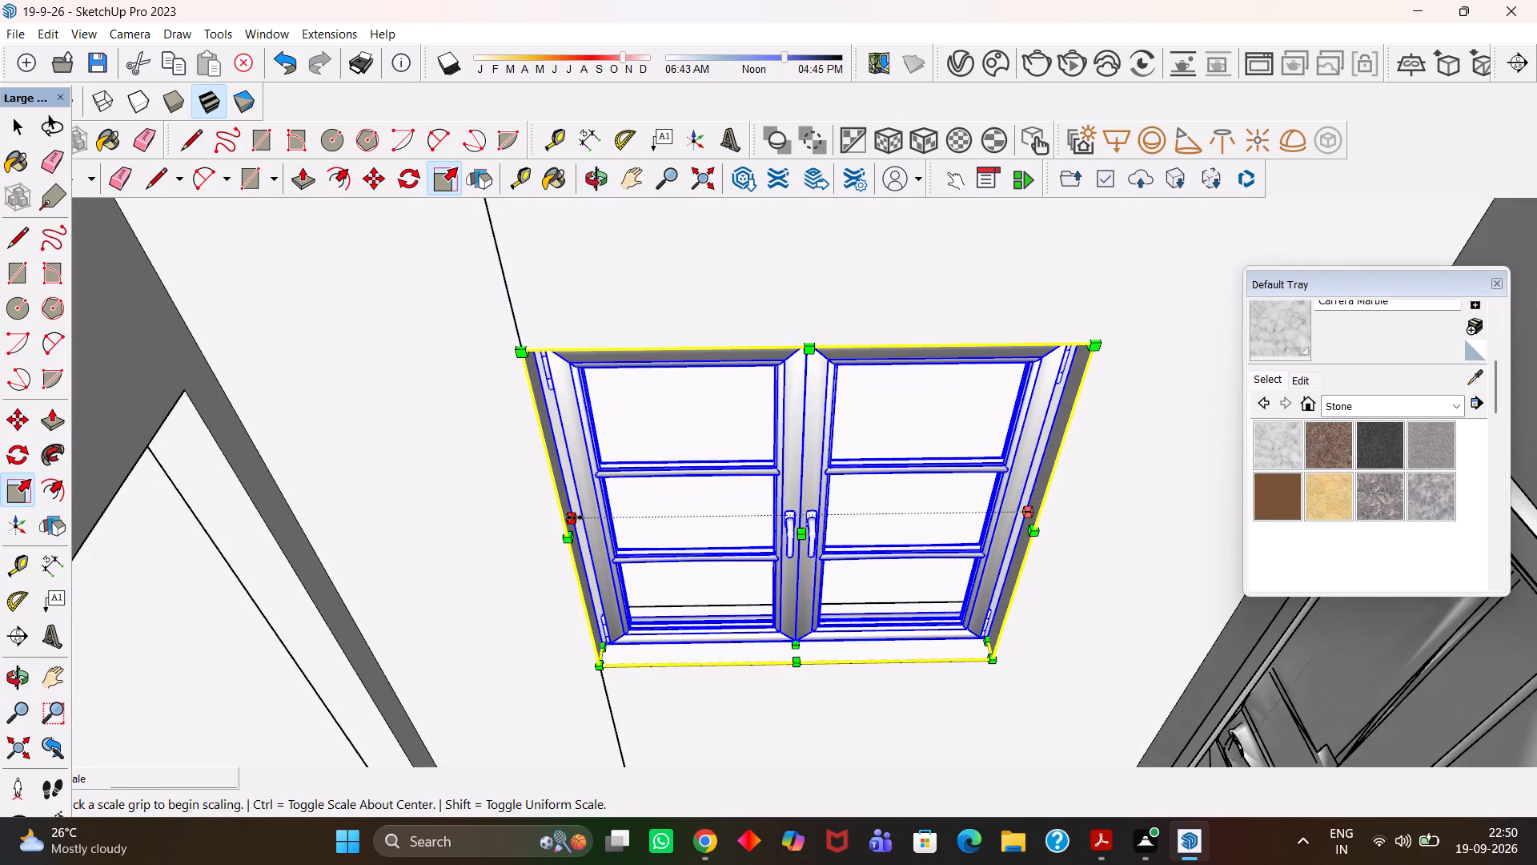
pyautogui.click(575, 517)
pyautogui.click(560, 517)
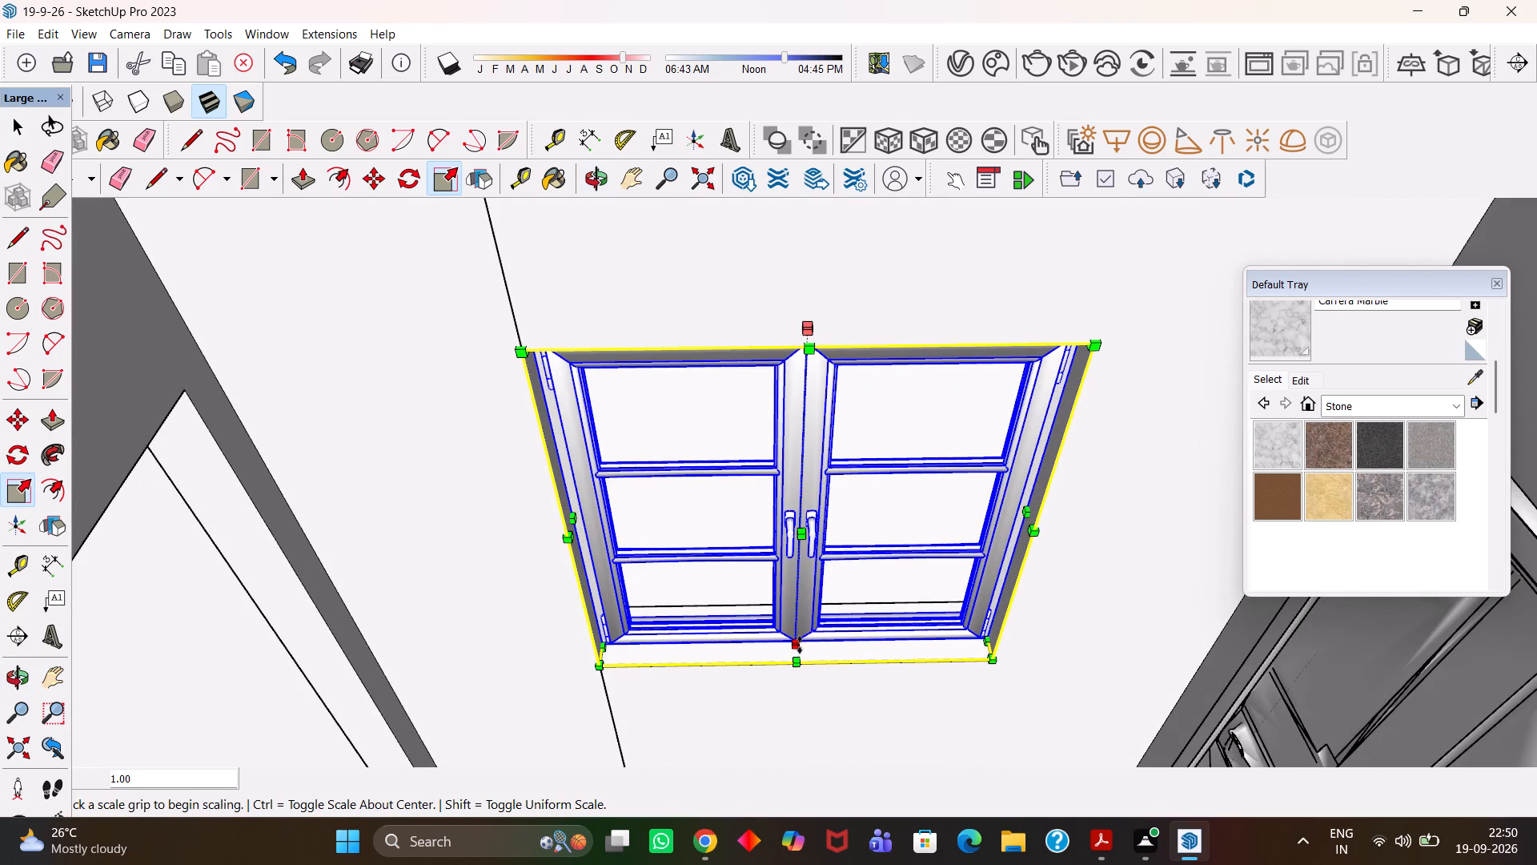
pyautogui.click(800, 645)
pyautogui.click(788, 650)
# Deselect the window and save the model with the whole apartment in view.
pyautogui.press('h')
pyautogui.scroll(-11, 788, 650)
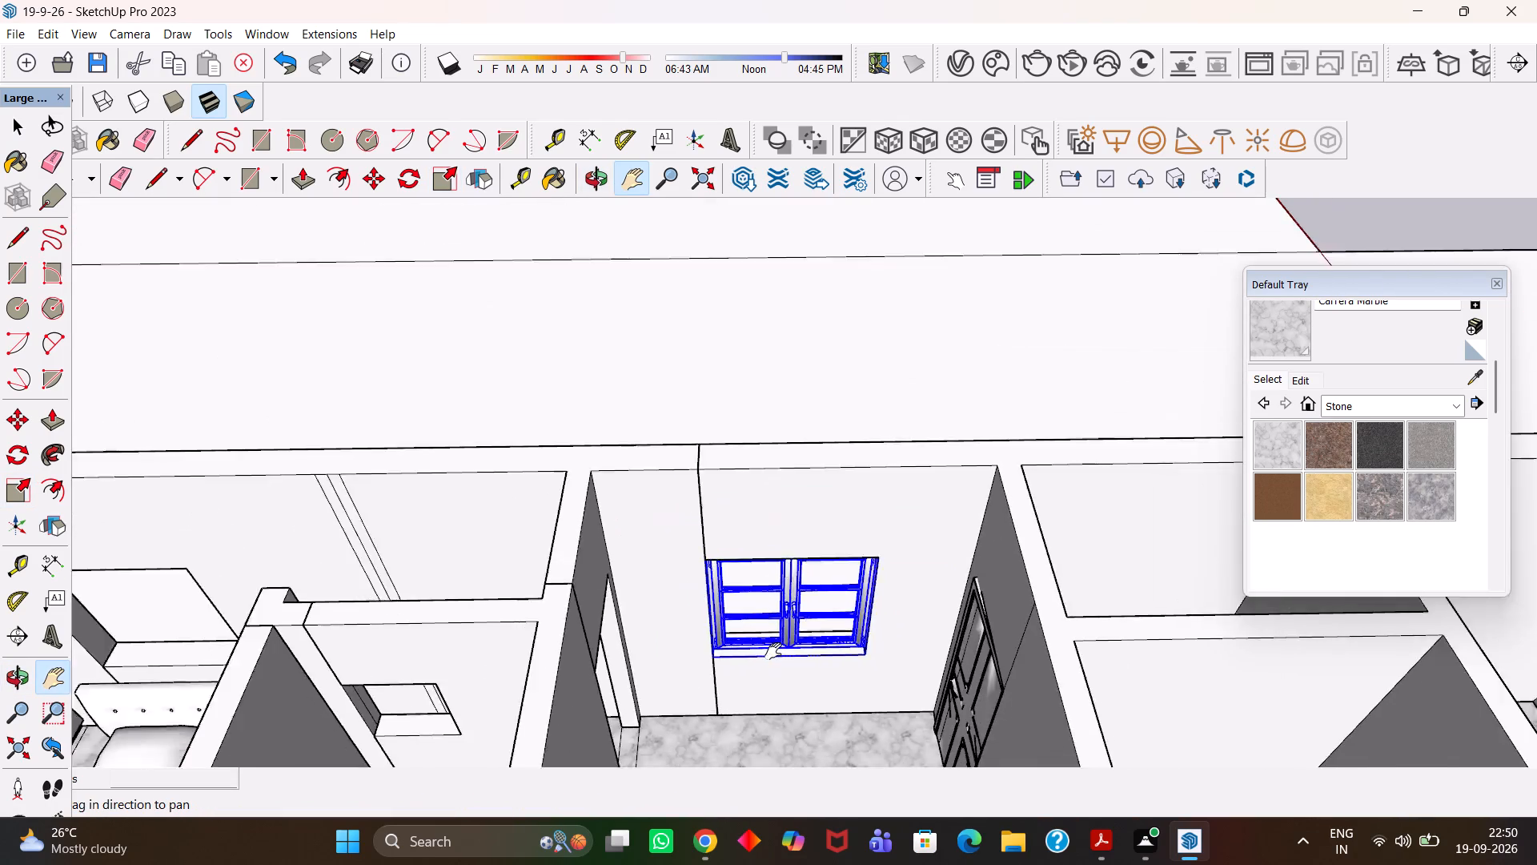
pyautogui.scroll(-14, 773, 651)
pyautogui.press('h')
pyautogui.moveTo(814, 650); pyautogui.dragTo(714, 648)
pyautogui.press('space')
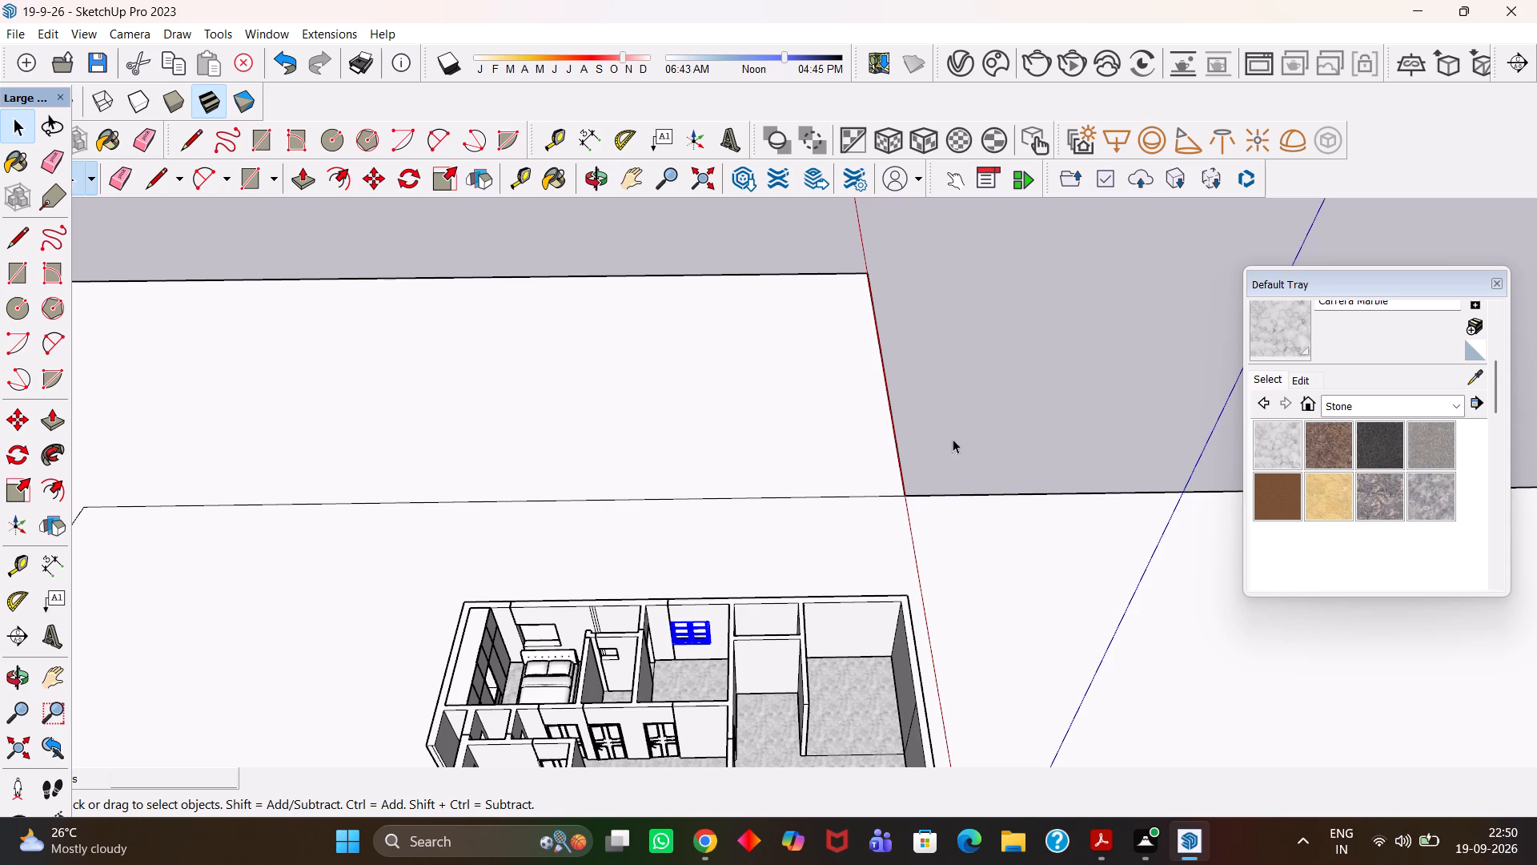
pyautogui.click(964, 427)
pyautogui.scroll(3, 707, 613)
pyautogui.scroll(-4, 707, 613)
pyautogui.press('h')
pyautogui.moveTo(688, 642); pyautogui.dragTo(728, 542)
pyautogui.moveTo(733, 533); pyautogui.dragTo(701, 658, button='middle')
pyautogui.scroll(1, 695, 658)
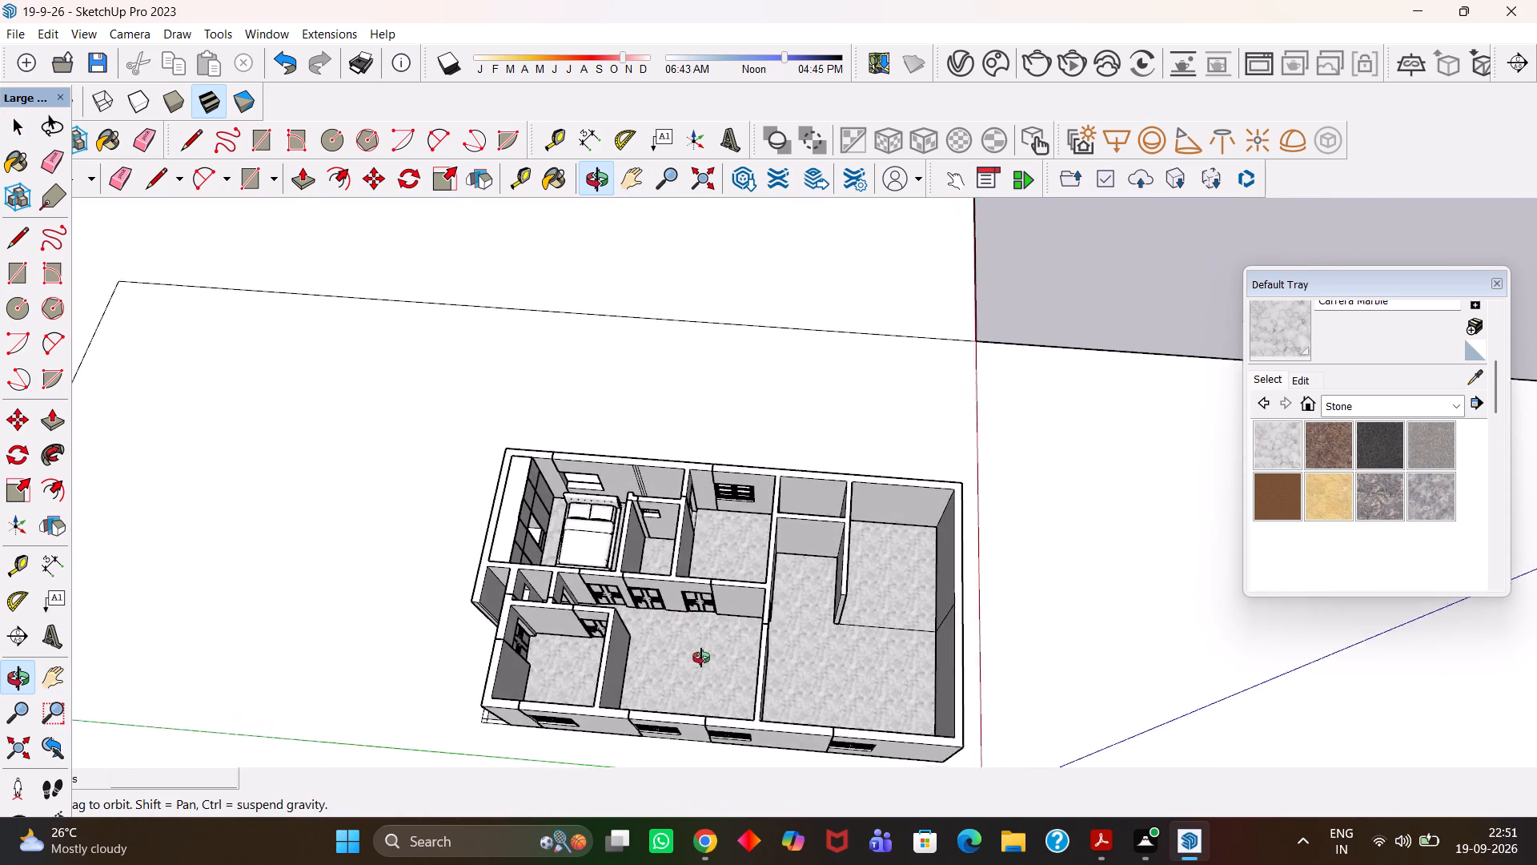
pyautogui.scroll(1, 701, 658)
pyautogui.moveTo(701, 658); pyautogui.dragTo(713, 657, button='middle')
pyautogui.moveTo(690, 637); pyautogui.dragTo(712, 654, button='middle')
pyautogui.scroll(1, 712, 654)
pyautogui.moveTo(711, 654); pyautogui.dragTo(718, 626)
pyautogui.hotkey('ctrl', 's')
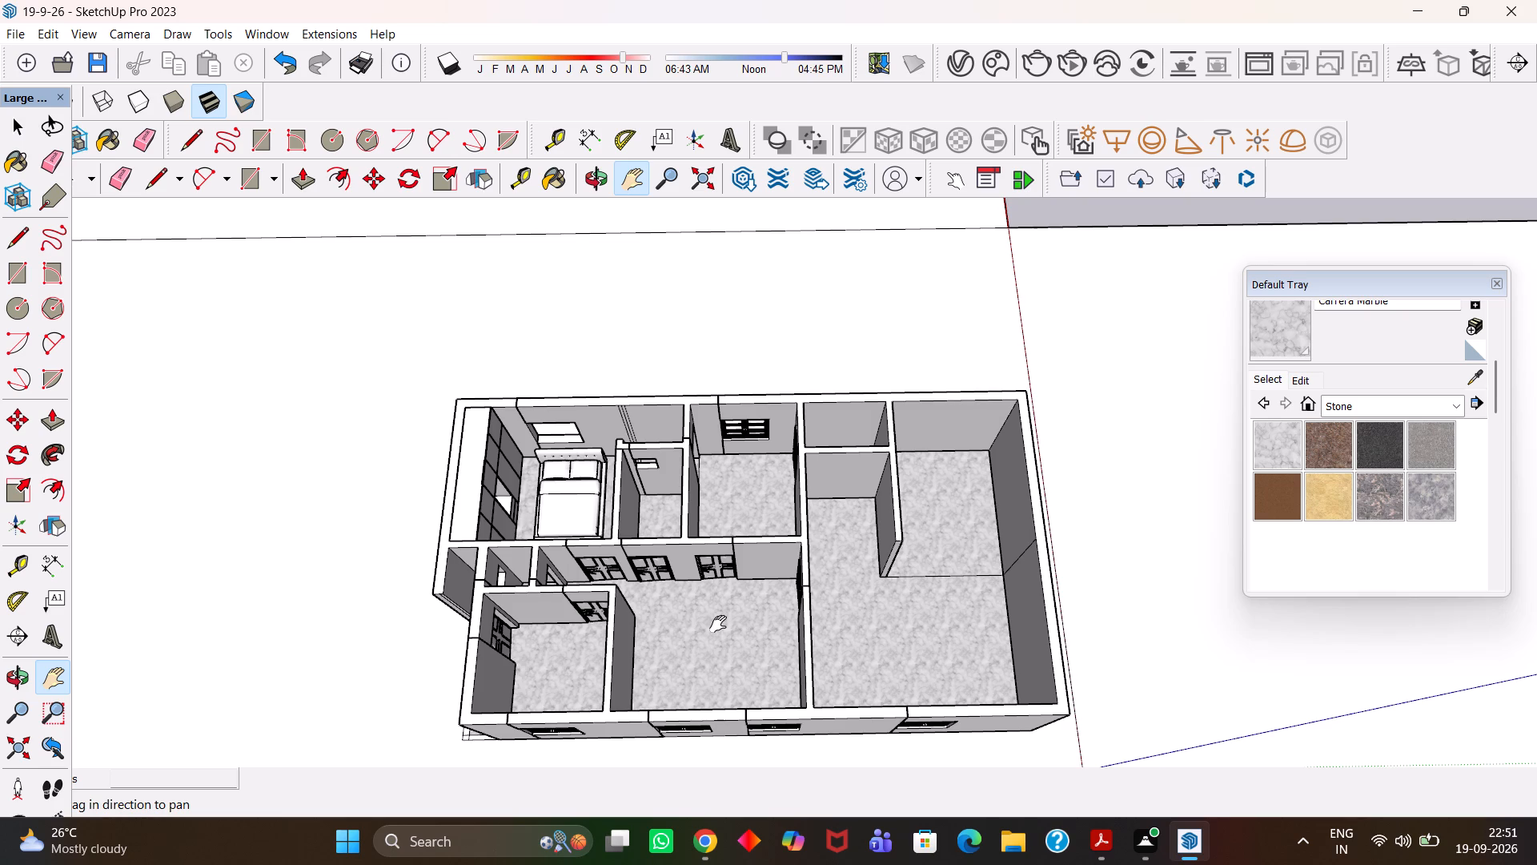
# Examine the apartment from all sides, checking the fitted windows and the remaining wall openings.
pyautogui.scroll(-3, 718, 624)
pyautogui.scroll(3, 749, 634)
pyautogui.moveTo(730, 650); pyautogui.dragTo(677, 498, button='middle')
pyautogui.scroll(2, 677, 498)
pyautogui.scroll(-4, 672, 505)
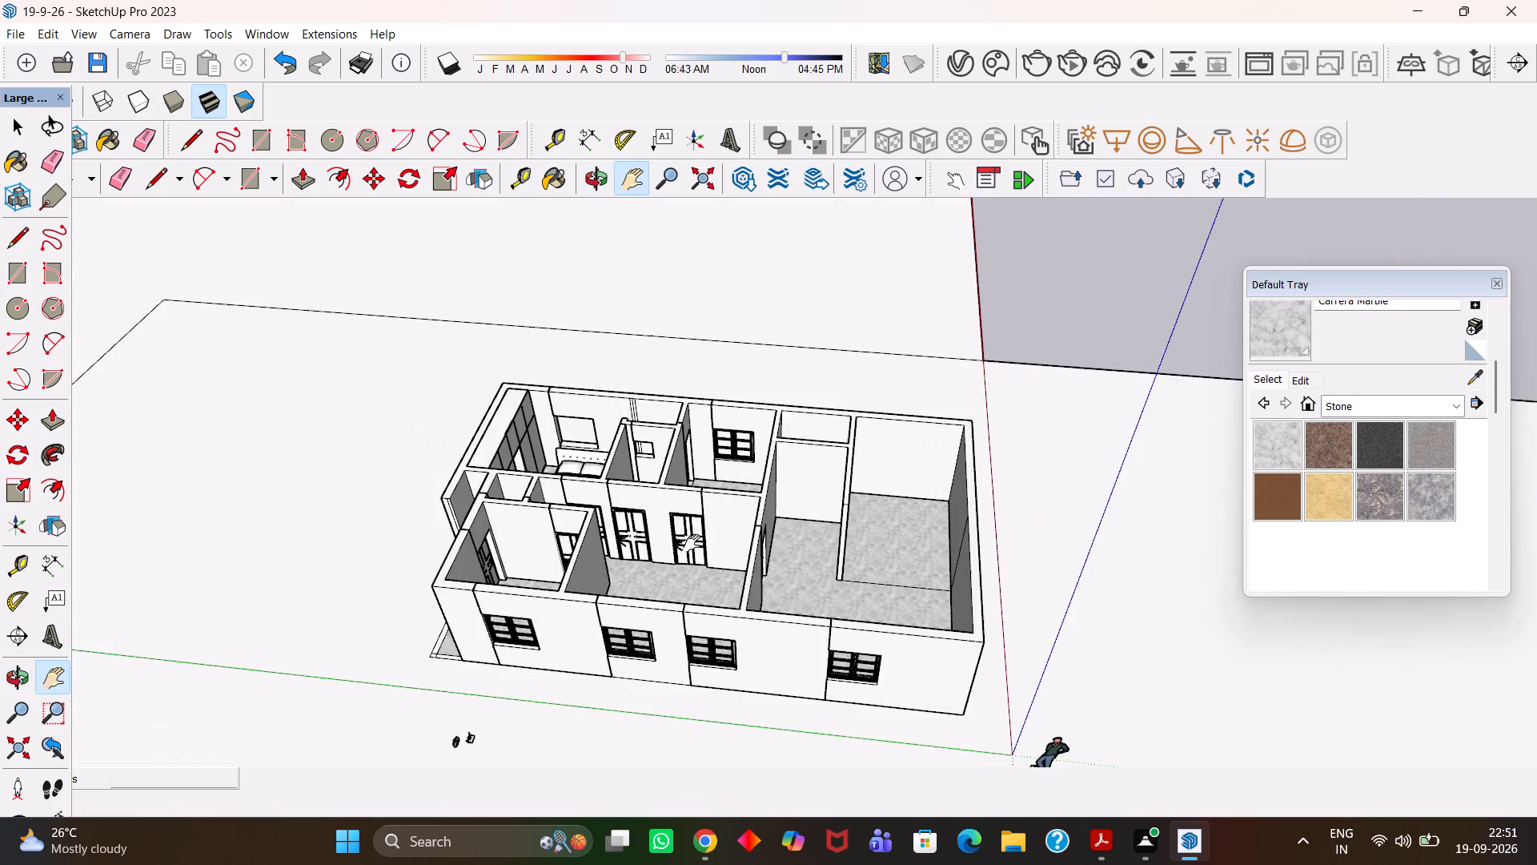
pyautogui.moveTo(849, 597); pyautogui.dragTo(346, 497, button='middle')
pyautogui.scroll(3, 585, 539)
pyautogui.scroll(-4, 577, 555)
pyautogui.moveTo(741, 532); pyautogui.dragTo(685, 665, button='middle')
pyautogui.scroll(3, 685, 665)
pyautogui.moveTo(731, 517); pyautogui.dragTo(721, 667)
pyautogui.moveTo(701, 573); pyautogui.dragTo(725, 651, button='middle')
pyautogui.scroll(2, 711, 568)
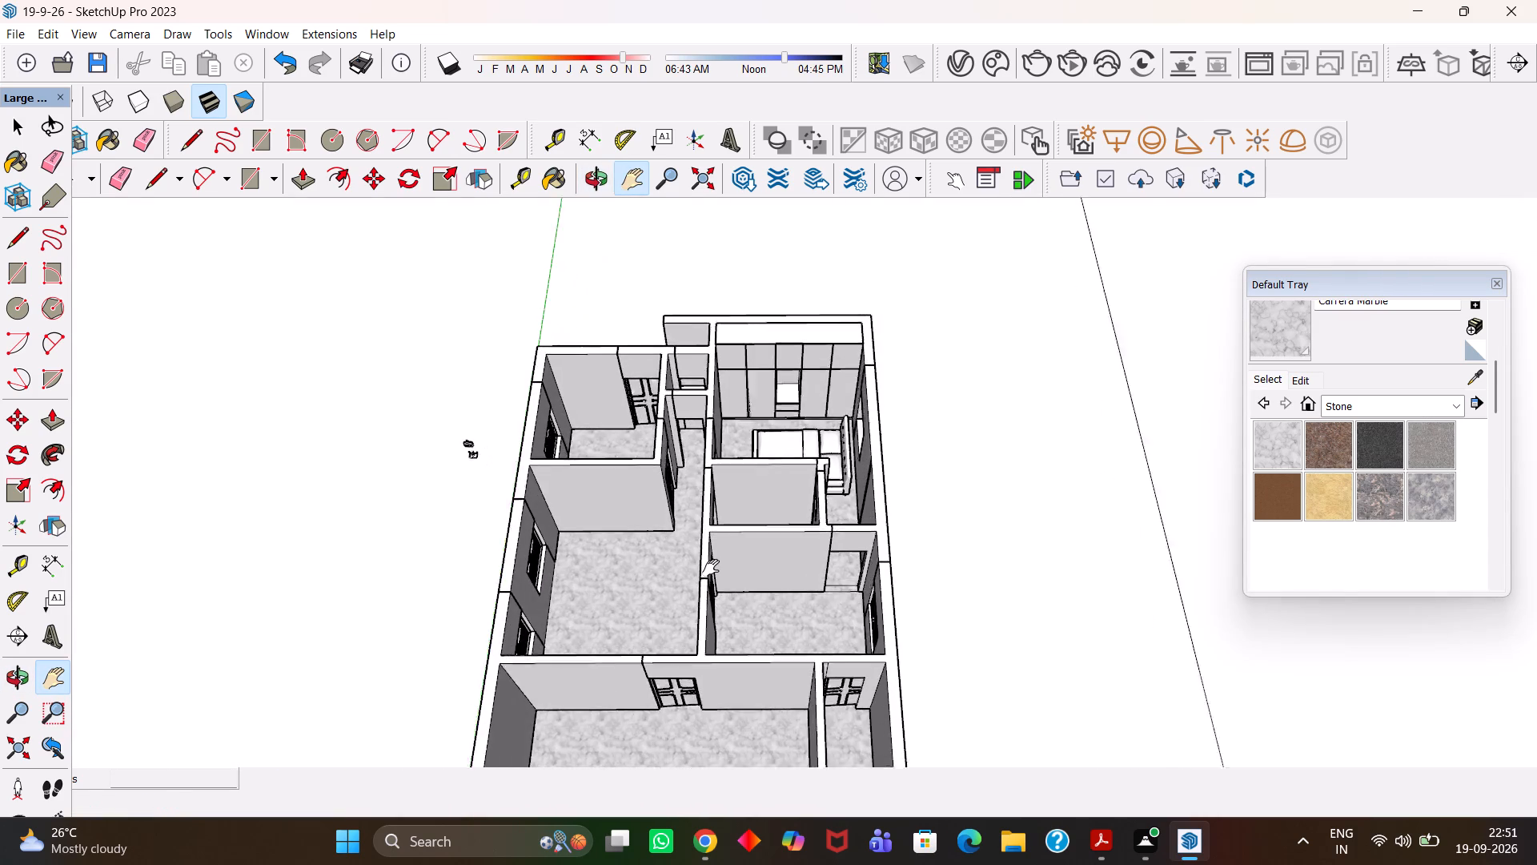
pyautogui.scroll(1, 711, 568)
pyautogui.scroll(-4, 711, 568)
pyautogui.moveTo(656, 552); pyautogui.dragTo(927, 574, button='middle')
pyautogui.scroll(1, 704, 565)
pyautogui.moveTo(704, 566); pyautogui.dragTo(944, 558, button='middle')
pyautogui.moveTo(703, 465); pyautogui.dragTo(700, 551)
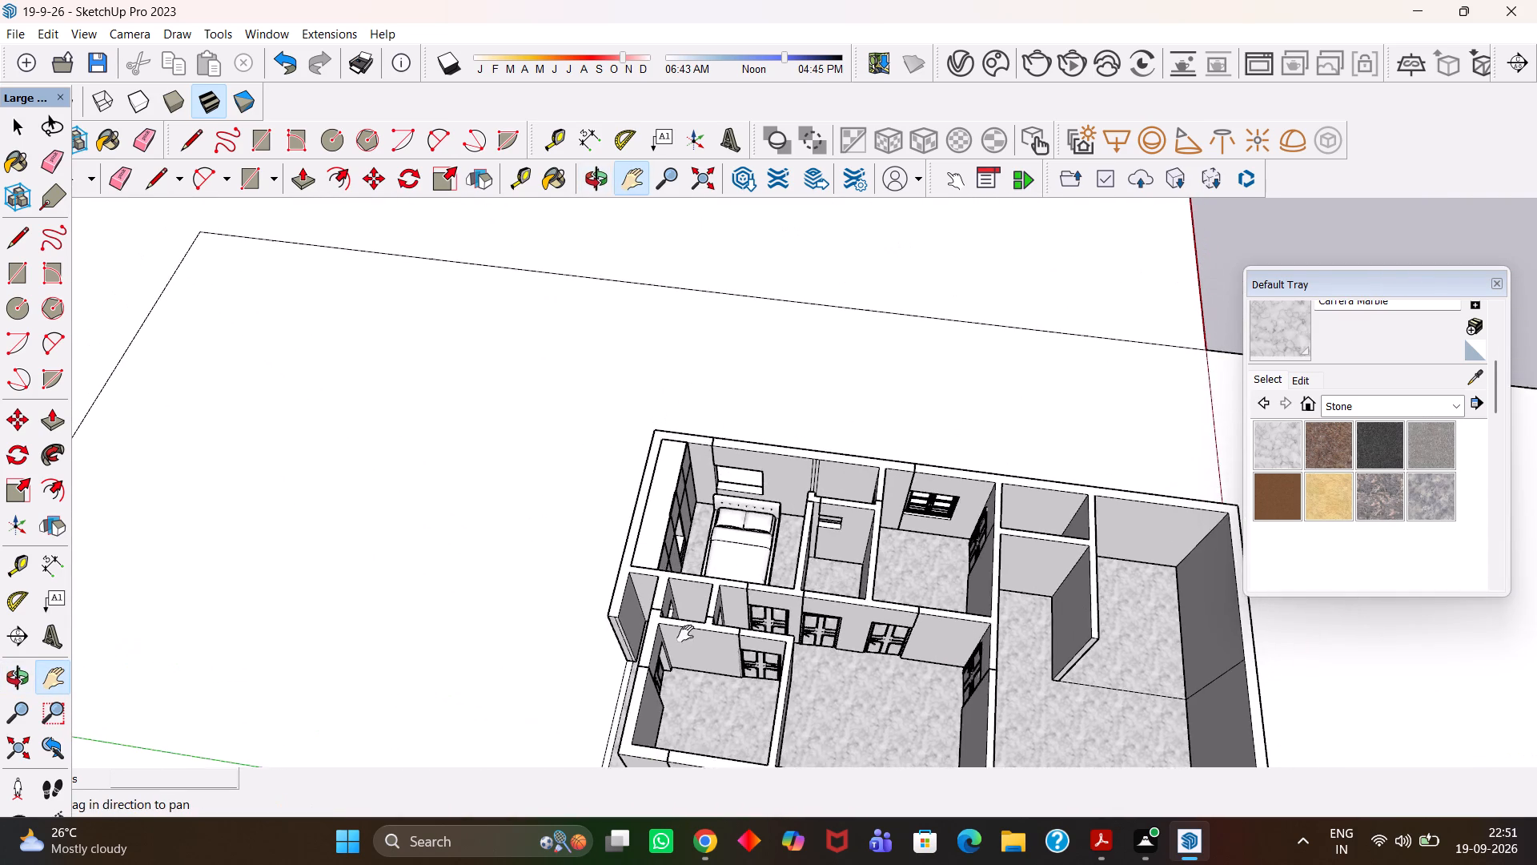
# Inspect the bedroom and adjoining rooms up close, then the exterior window wall, checking the doors, fitted windows and remaining openings.
pyautogui.moveTo(719, 638); pyautogui.dragTo(399, 572, button='middle')
pyautogui.scroll(5, 399, 572)
pyautogui.scroll(3, 604, 507)
pyautogui.moveTo(704, 573); pyautogui.dragTo(462, 603, button='middle')
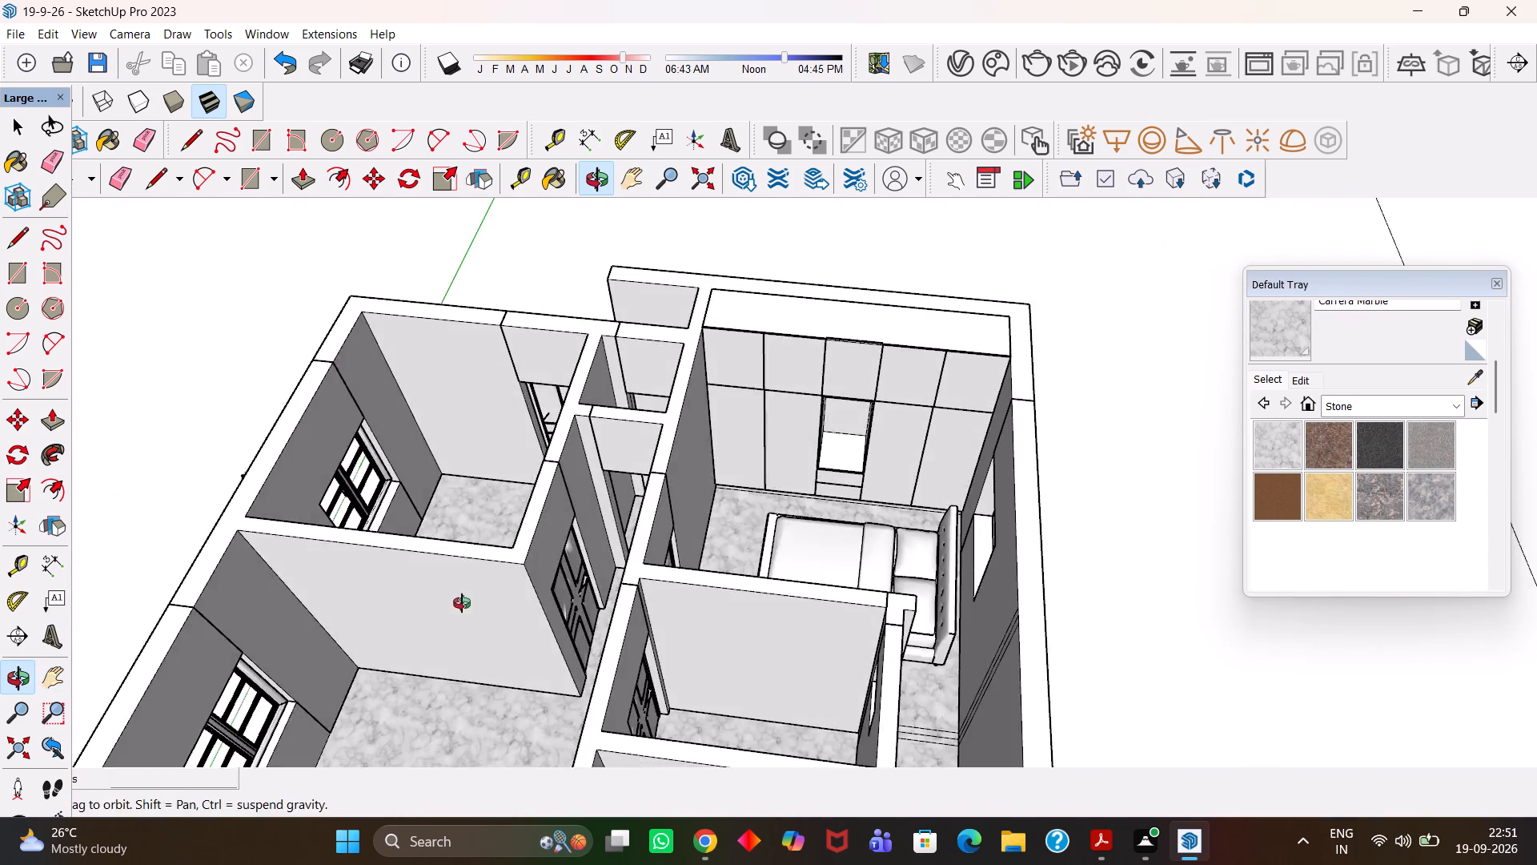
pyautogui.moveTo(462, 603); pyautogui.dragTo(526, 506, button='middle')
pyautogui.scroll(1, 539, 488)
pyautogui.scroll(-3, 552, 472)
pyautogui.scroll(1, 635, 443)
pyautogui.moveTo(635, 443); pyautogui.dragTo(623, 588, button='middle')
pyautogui.scroll(2, 625, 588)
pyautogui.moveTo(568, 457); pyautogui.dragTo(845, 637)
pyautogui.scroll(2, 748, 626)
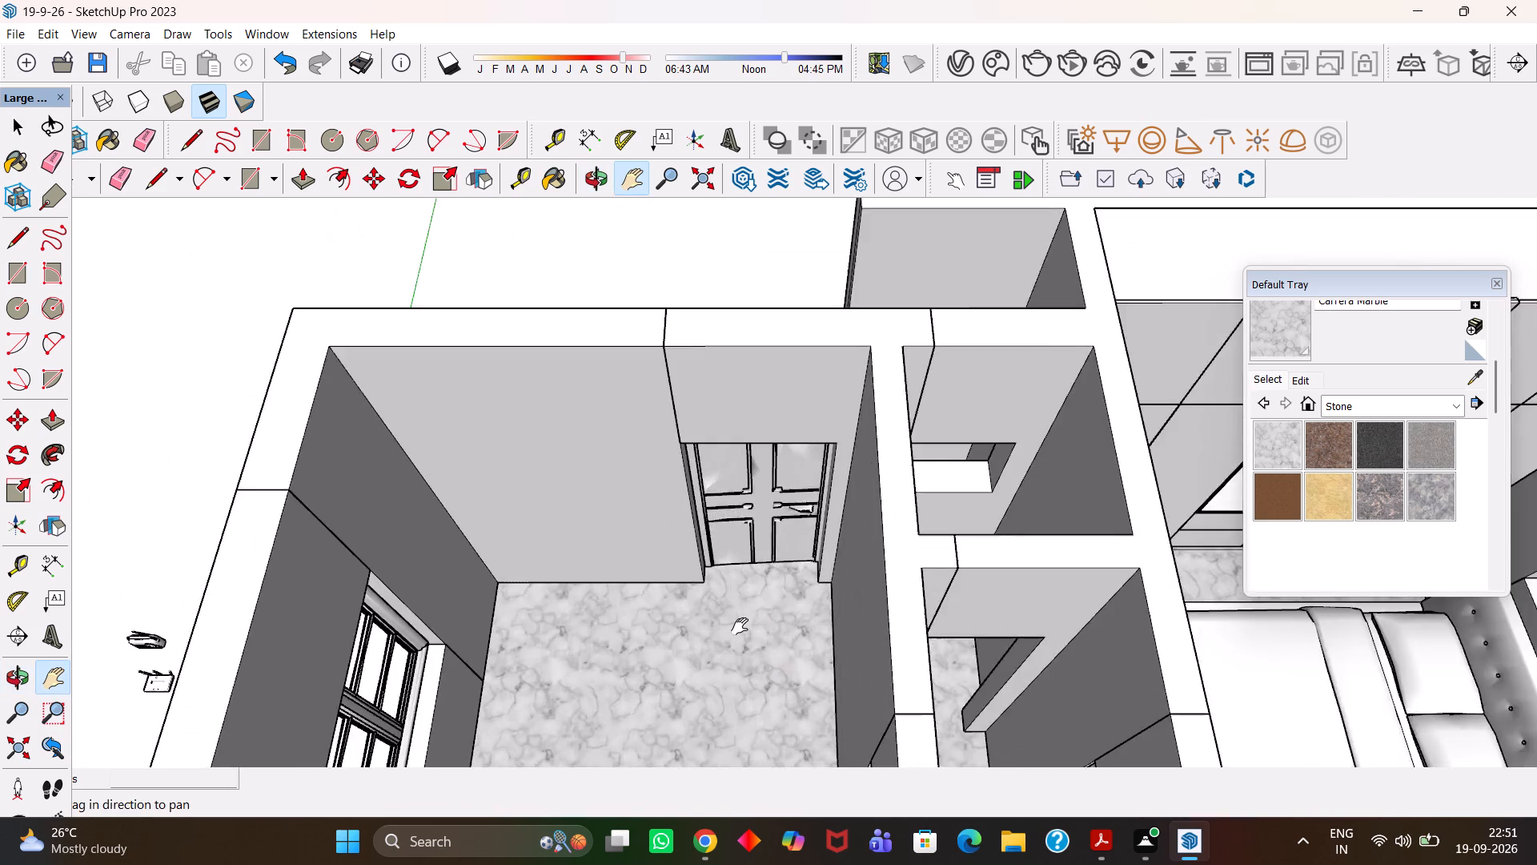
pyautogui.scroll(1, 740, 626)
pyautogui.scroll(-9, 740, 626)
pyautogui.moveTo(616, 646); pyautogui.dragTo(917, 557, button='middle')
pyautogui.scroll(1, 919, 555)
pyautogui.scroll(-3, 919, 554)
pyautogui.moveTo(757, 612); pyautogui.dragTo(971, 599, button='middle')
pyautogui.moveTo(1009, 638); pyautogui.dragTo(929, 615)
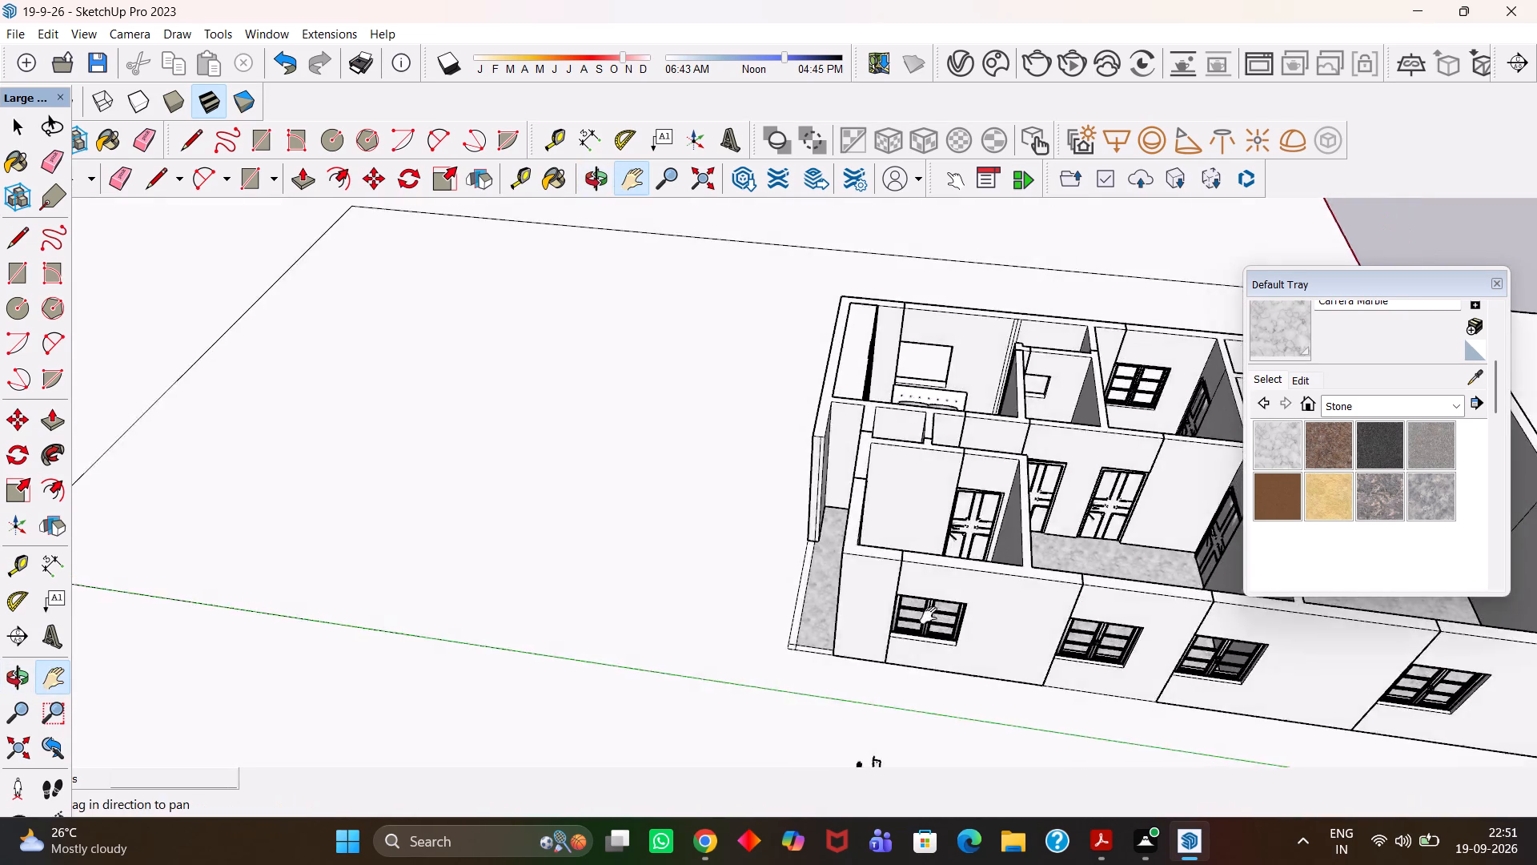
pyautogui.moveTo(929, 615); pyautogui.dragTo(737, 578)
pyautogui.scroll(1, 646, 581)
pyautogui.moveTo(646, 581); pyautogui.dragTo(707, 568, button='middle')
pyautogui.scroll(2, 601, 566)
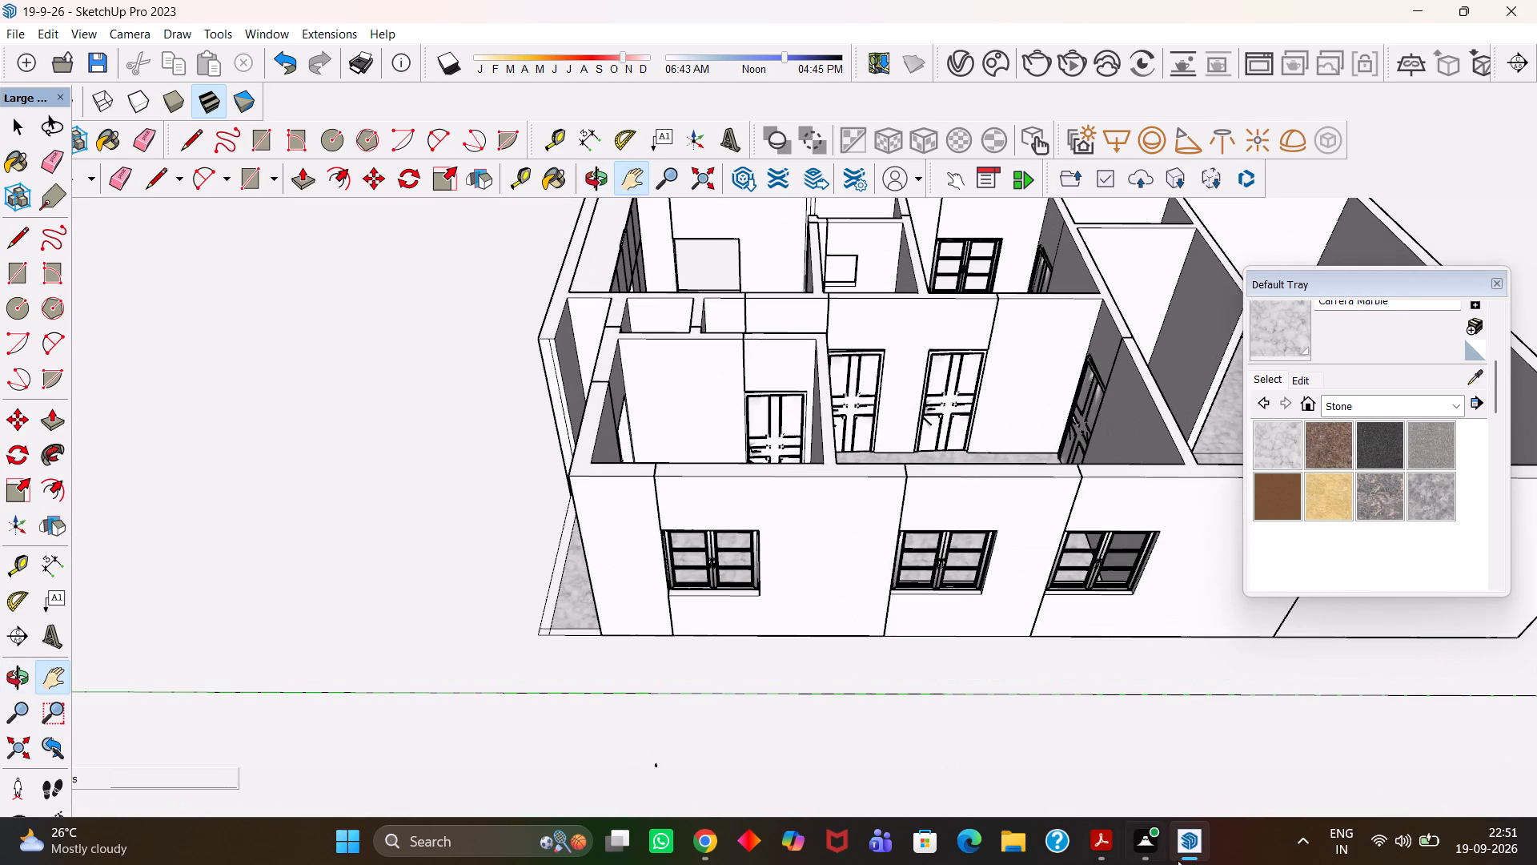
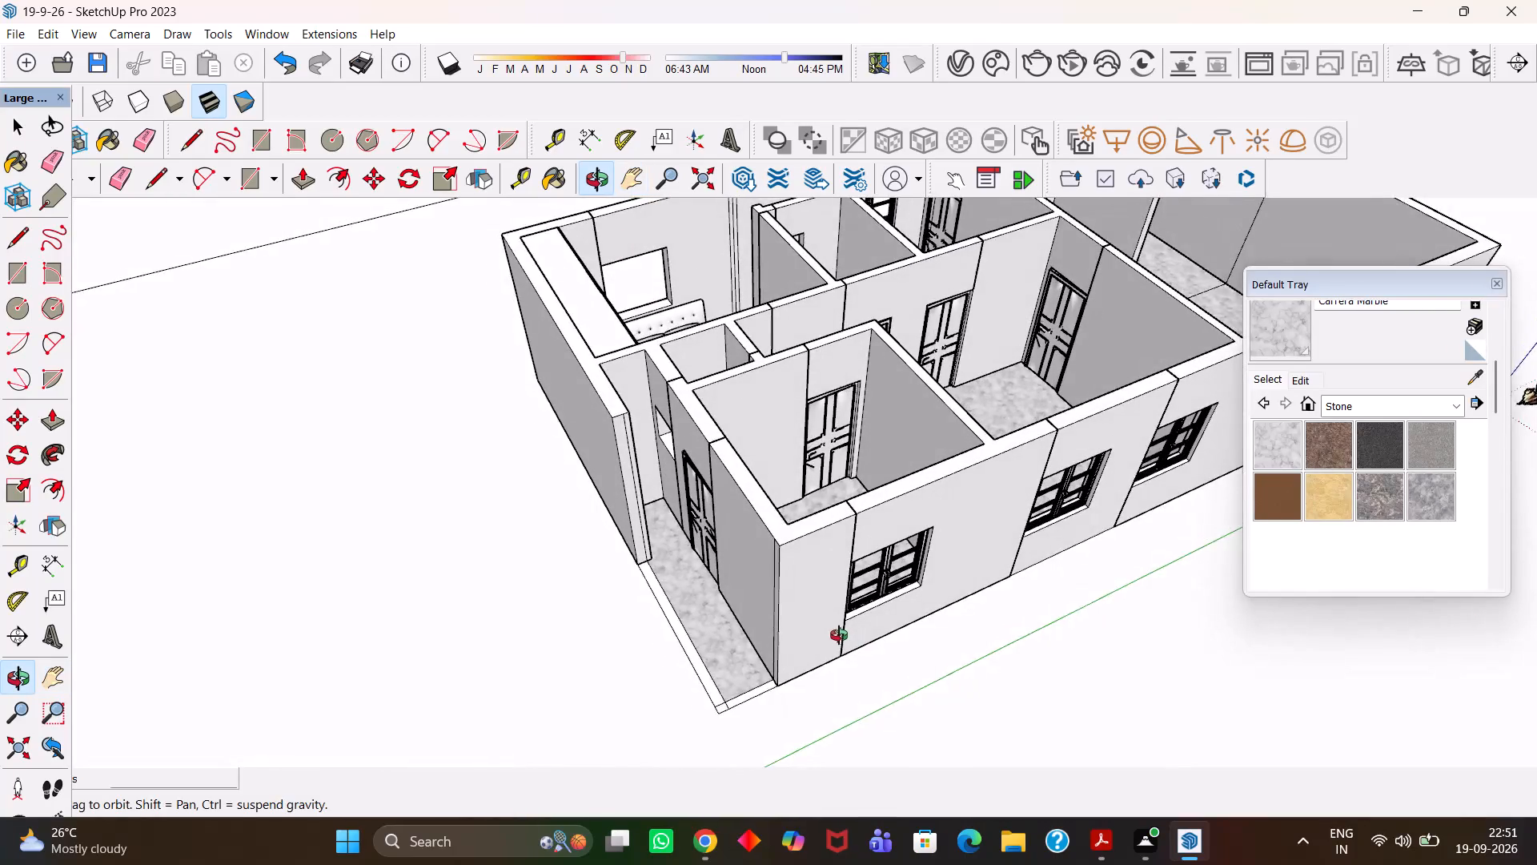
# Copy the corner room's exterior window over to the small wall opening beside the entrance door.
pyautogui.scroll(2, 837, 635)
pyautogui.scroll(-2, 834, 635)
pyautogui.press('h')
pyautogui.moveTo(857, 614); pyautogui.dragTo(872, 679)
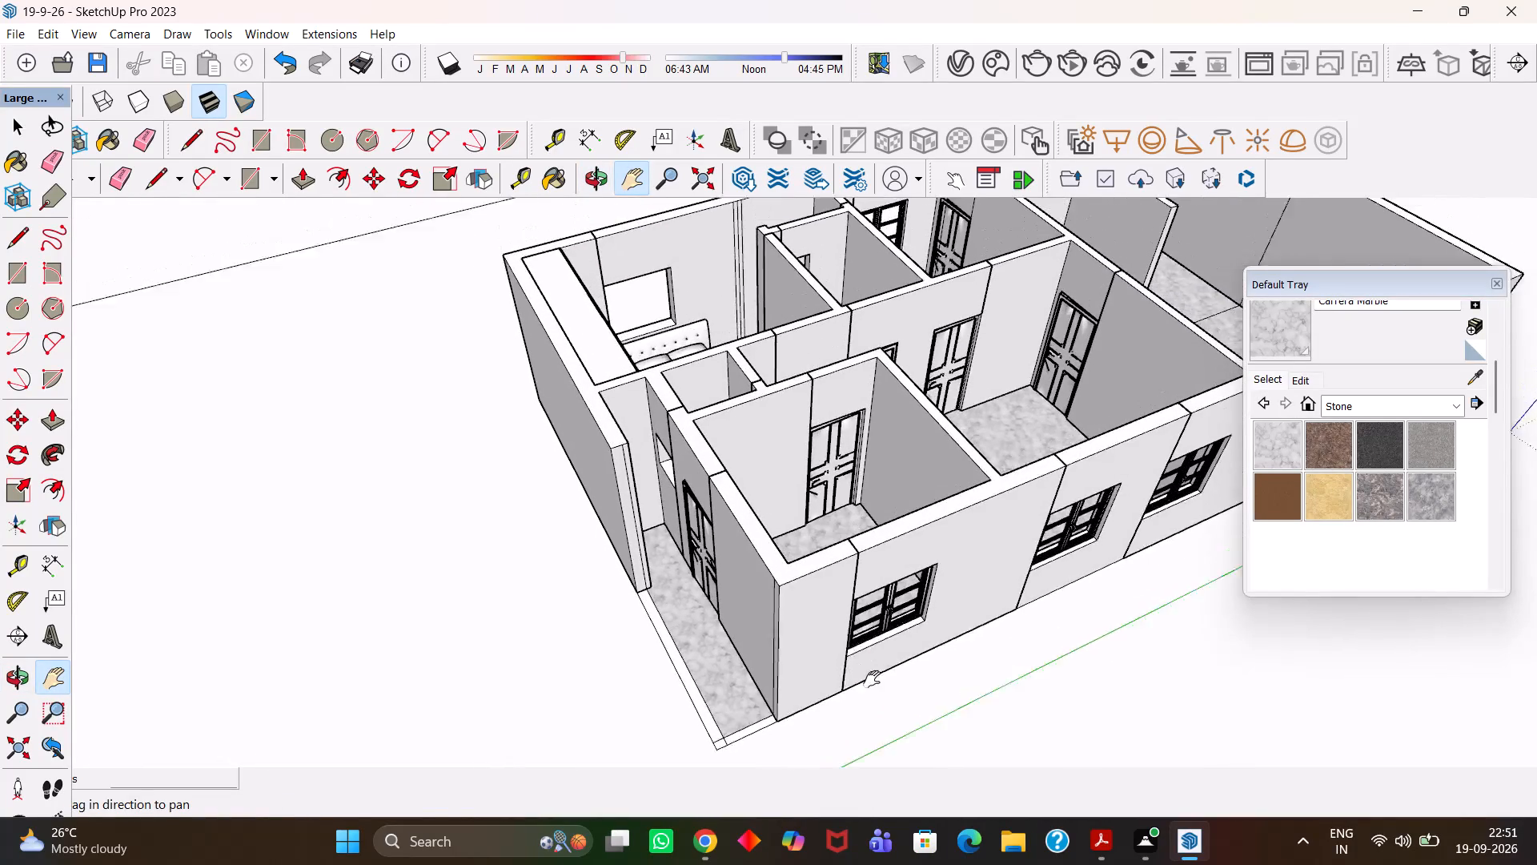
pyautogui.moveTo(872, 679); pyautogui.dragTo(874, 682)
pyautogui.scroll(3, 905, 668)
pyautogui.press('space')
pyautogui.click(906, 646)
pyautogui.scroll(5, 906, 646)
pyautogui.press('m')
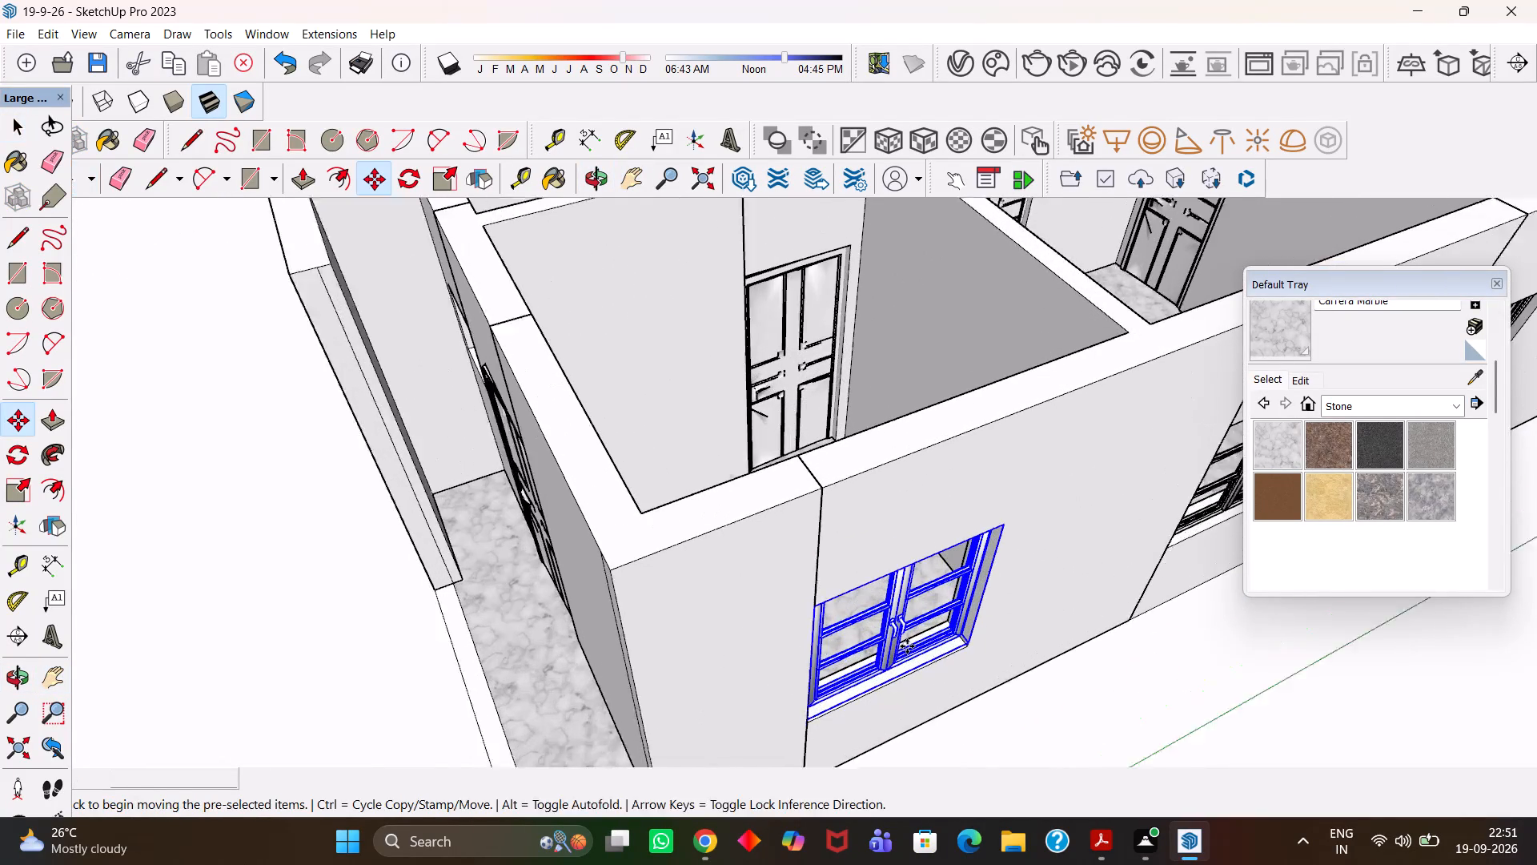
pyautogui.click(980, 642)
pyautogui.press('h')
pyautogui.scroll(-3, 833, 615)
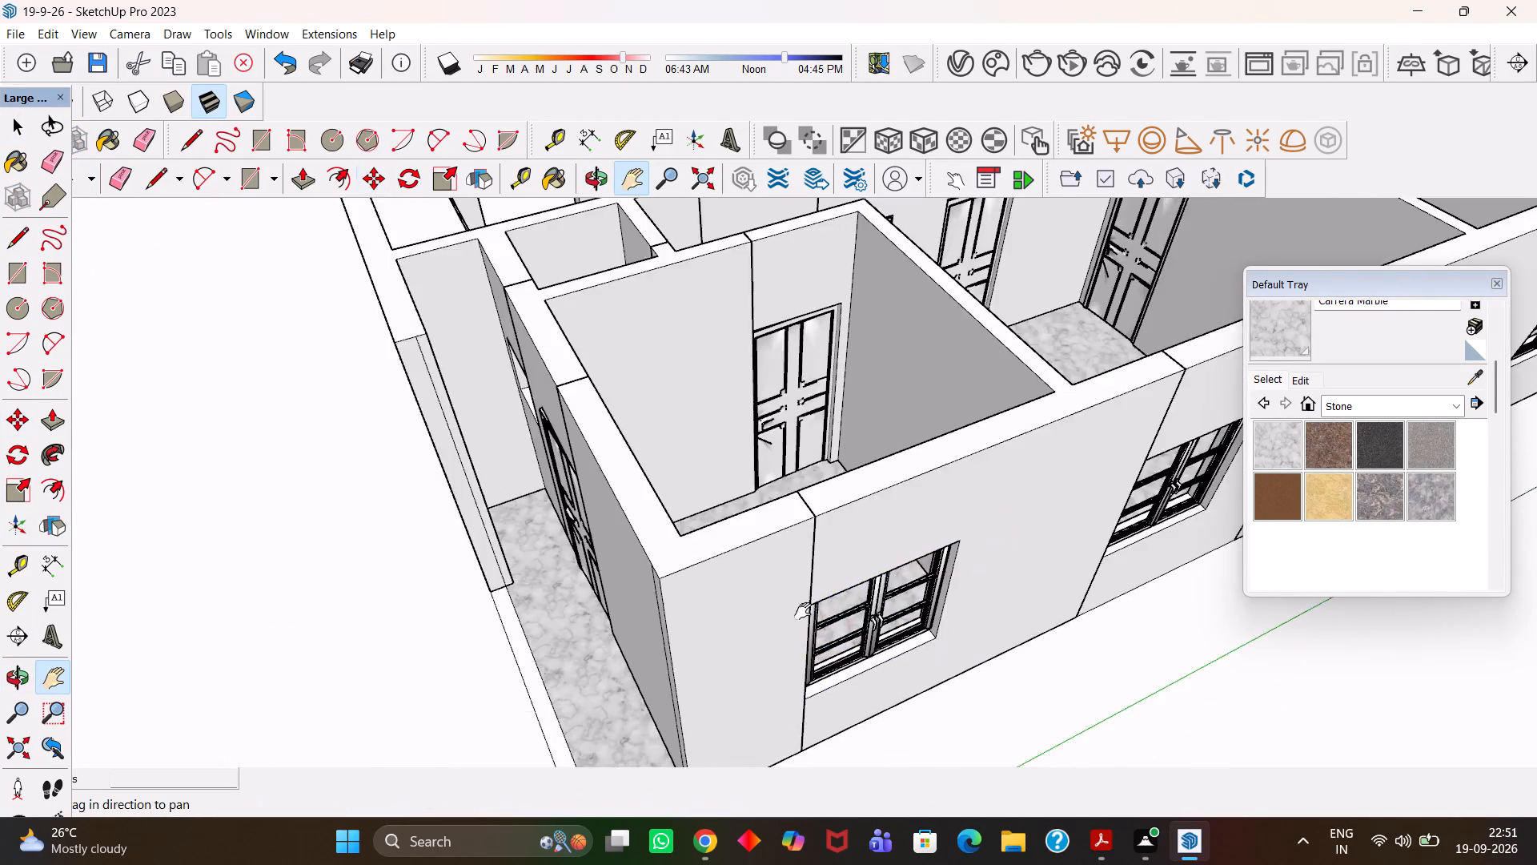
pyautogui.scroll(-1, 803, 611)
pyautogui.moveTo(685, 535); pyautogui.dragTo(940, 670)
pyautogui.scroll(3, 909, 674)
pyautogui.moveTo(749, 554); pyautogui.dragTo(894, 597, button='middle')
pyautogui.scroll(7, 776, 533)
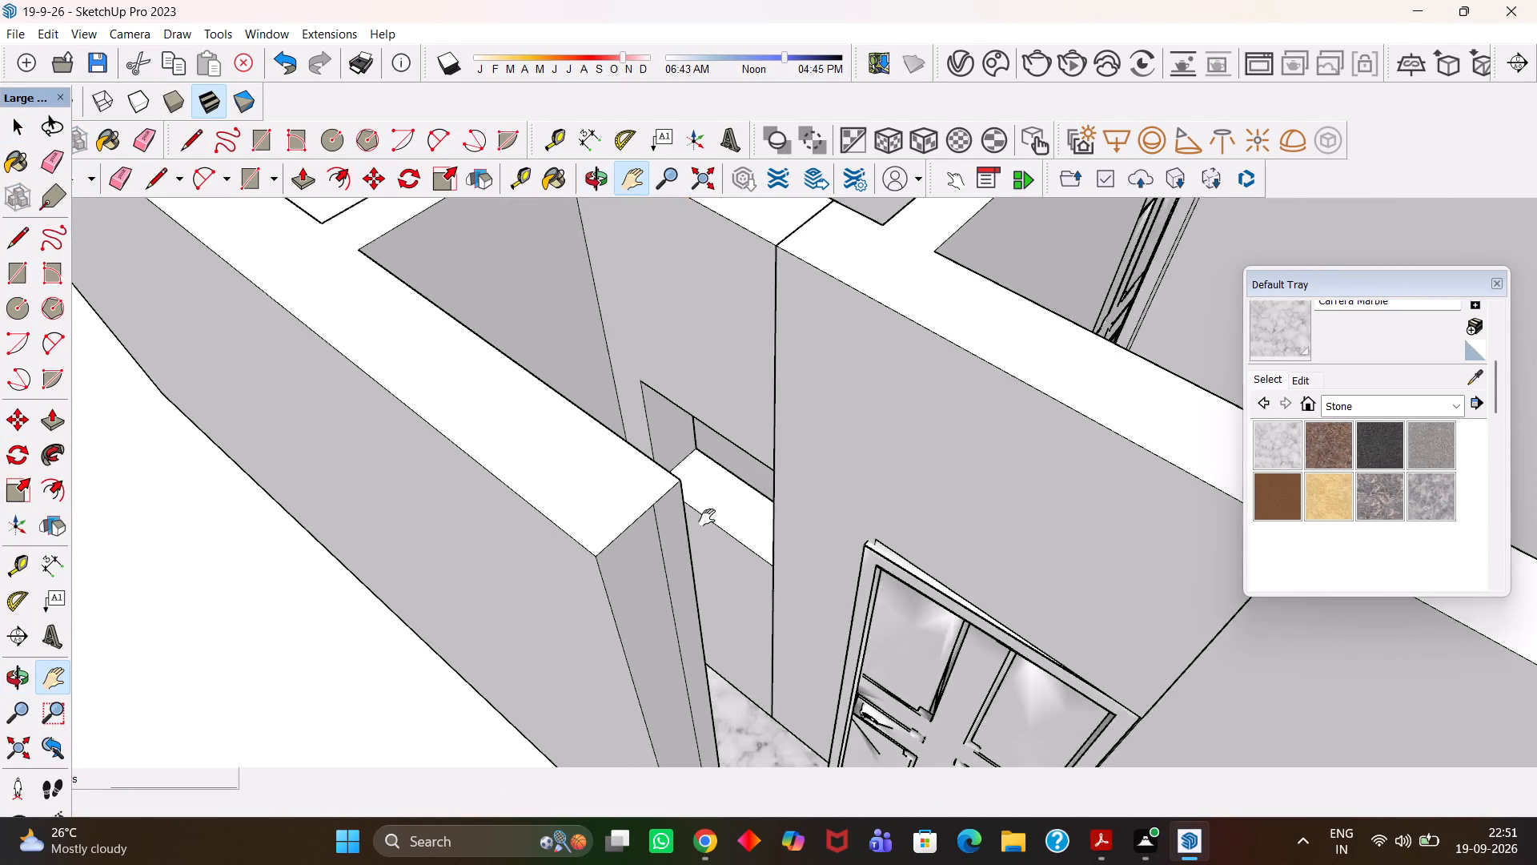
pyautogui.scroll(6, 707, 517)
pyautogui.moveTo(707, 517); pyautogui.dragTo(652, 523, button='middle')
pyautogui.press('Escape')
pyautogui.click(699, 502)
pyautogui.scroll(-8, 699, 517)
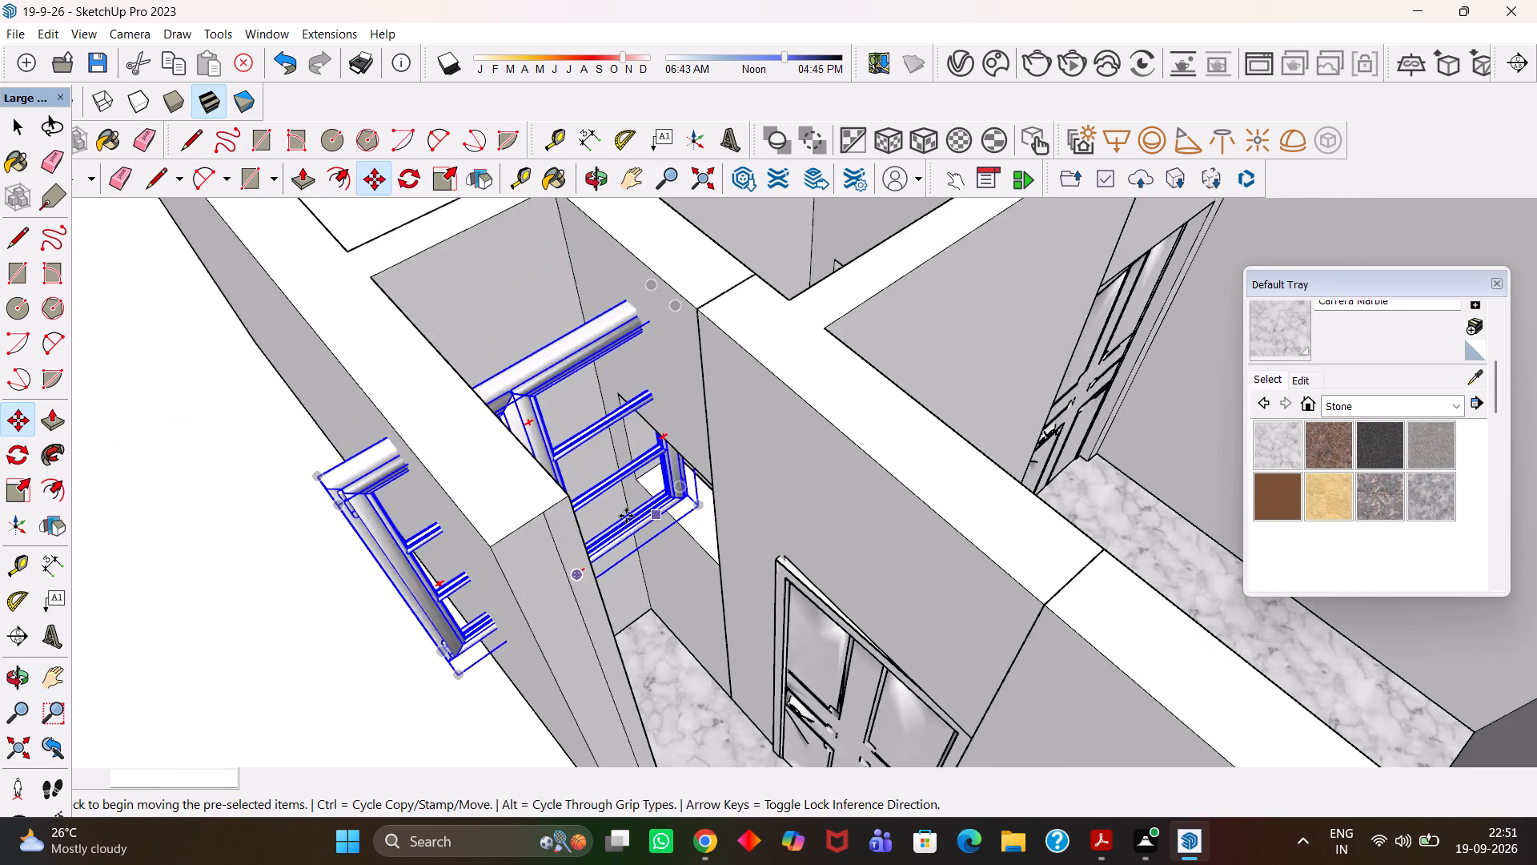
# Rotate the window copy about its bottom corner so that it runs parallel to the wall with the small opening.
pyautogui.scroll(6, 625, 516)
pyautogui.moveTo(717, 524); pyautogui.dragTo(728, 524, button='middle')
pyautogui.scroll(1, 728, 524)
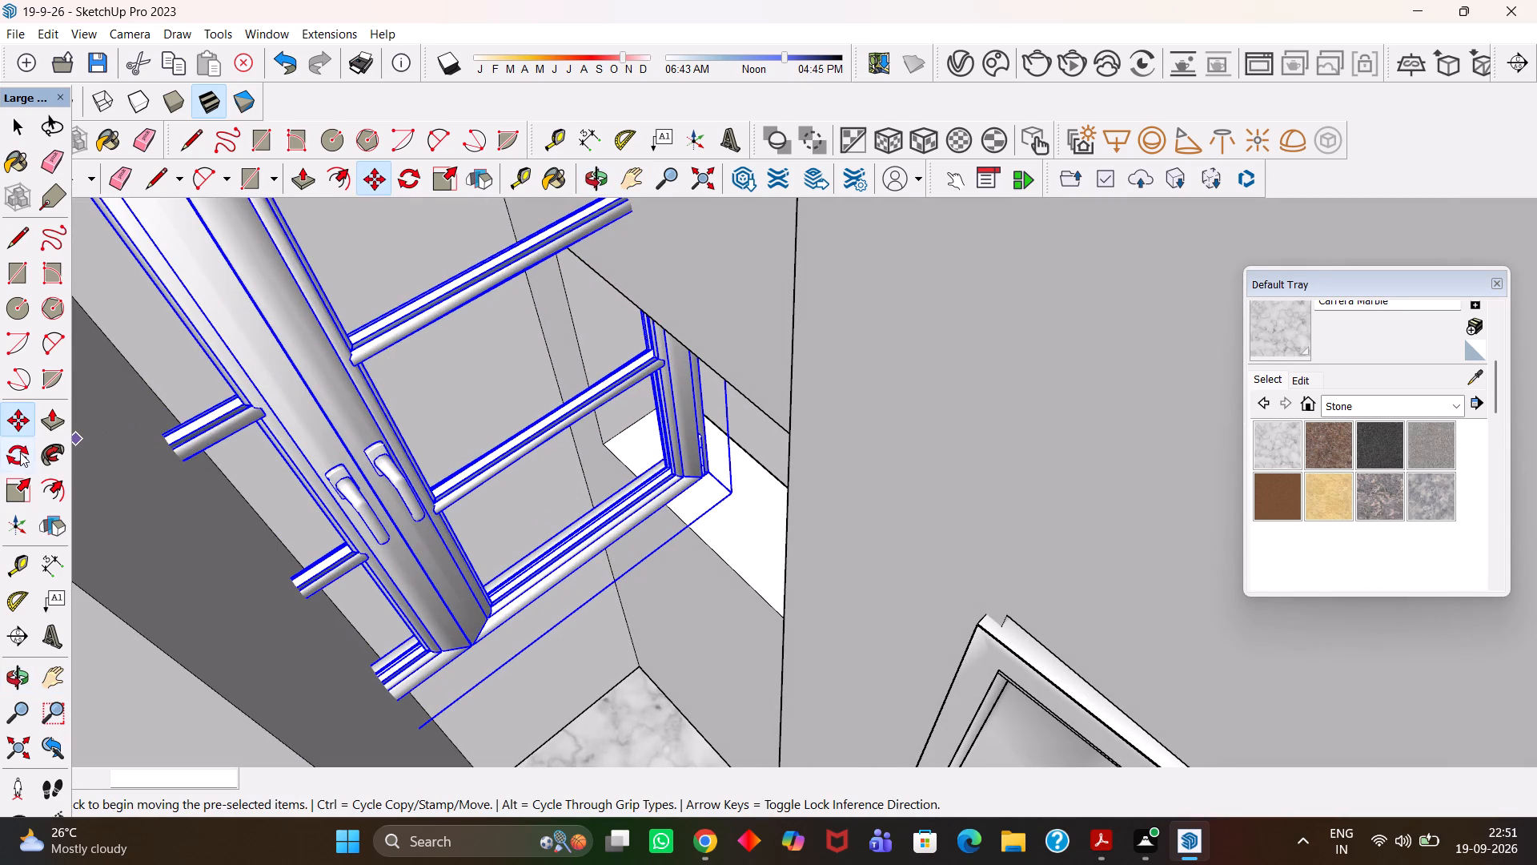
pyautogui.click(14, 453)
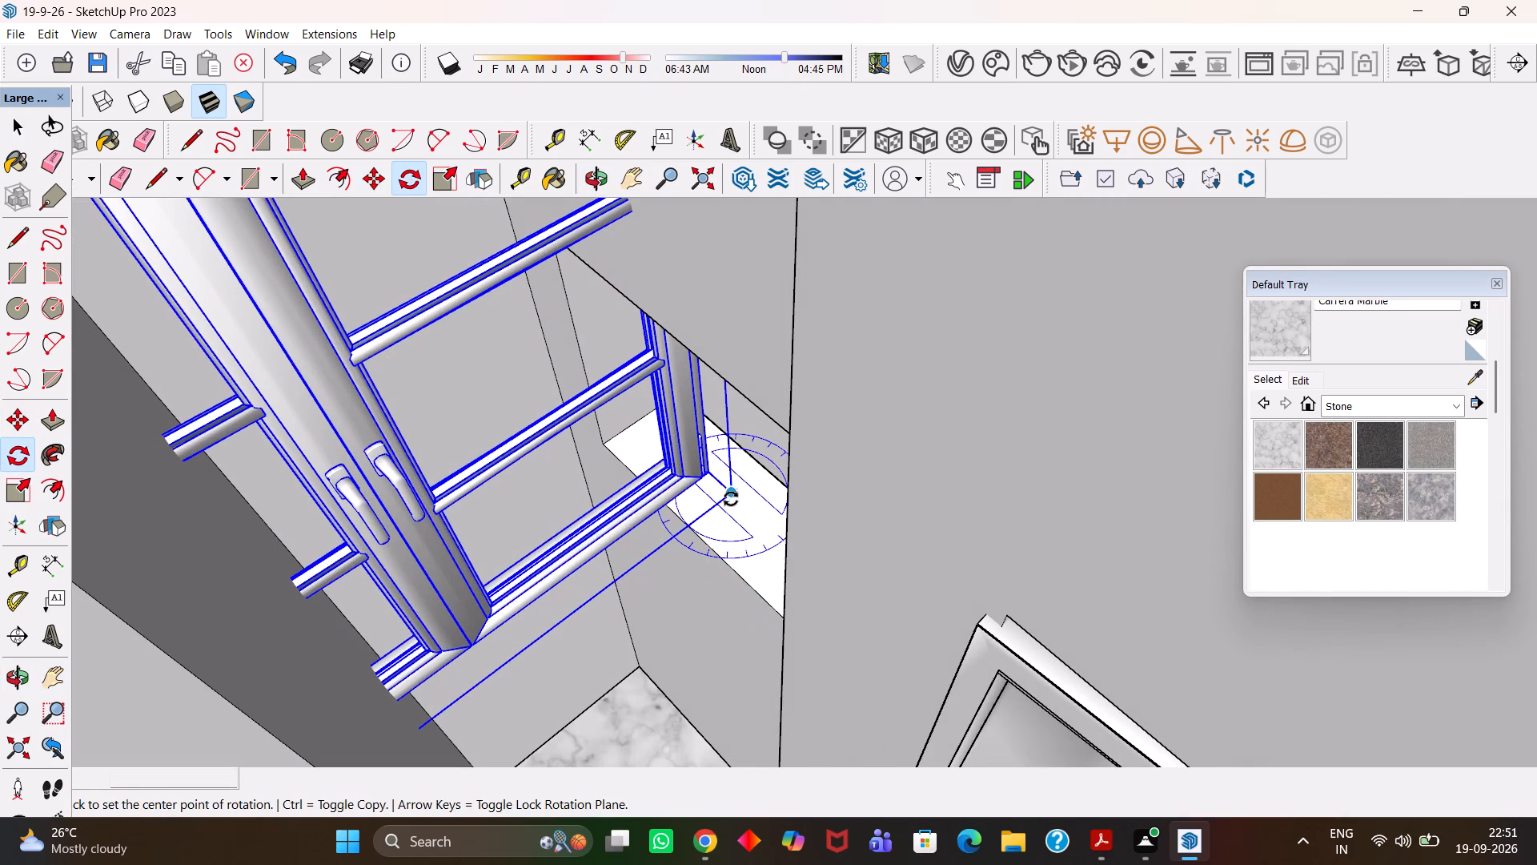
pyautogui.click(731, 499)
pyautogui.click(776, 537)
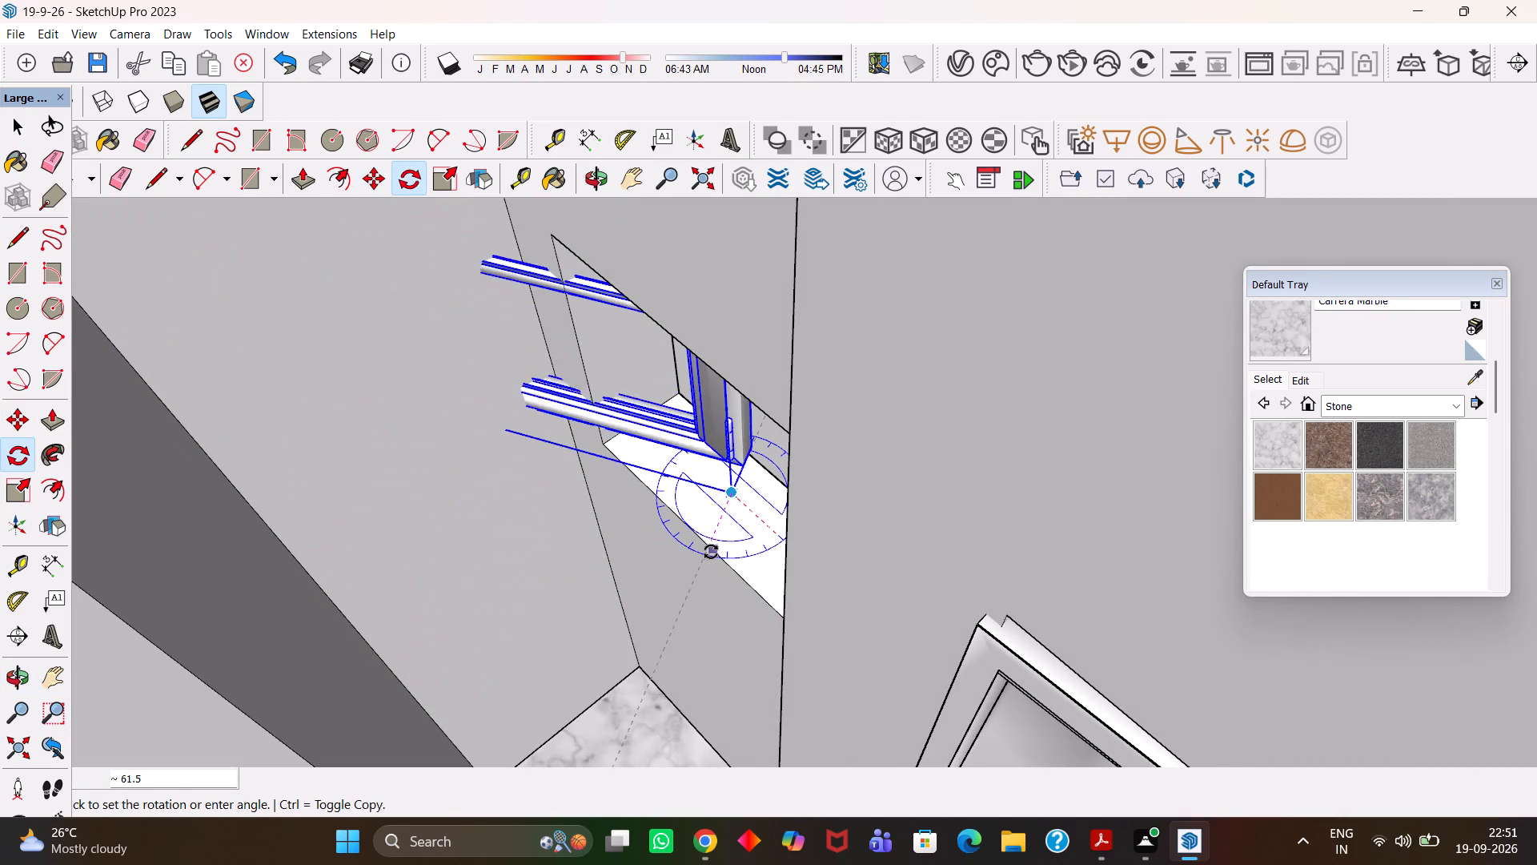
pyautogui.click(676, 545)
pyautogui.moveTo(676, 545); pyautogui.dragTo(756, 568, button='middle')
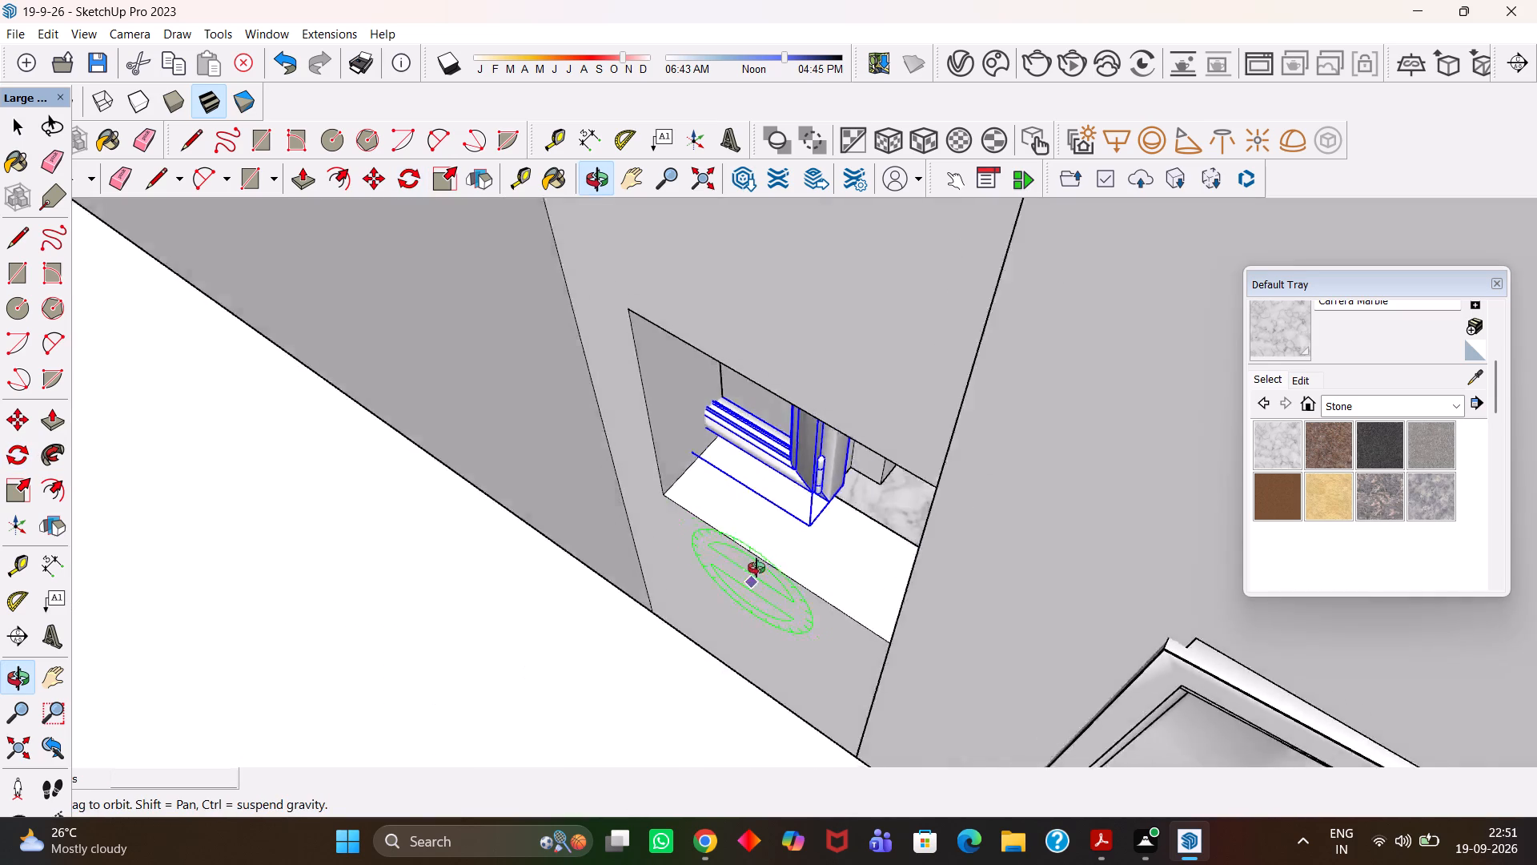
pyautogui.moveTo(756, 568); pyautogui.dragTo(825, 593, button='middle')
# Move the rotated window by its bottom corner into the lower corner of the small opening beside the entrance door.
pyautogui.scroll(-10, 827, 594)
pyautogui.press('h')
pyautogui.moveTo(813, 572); pyautogui.dragTo(844, 601, button='middle')
pyautogui.scroll(-2, 844, 601)
pyautogui.press('h')
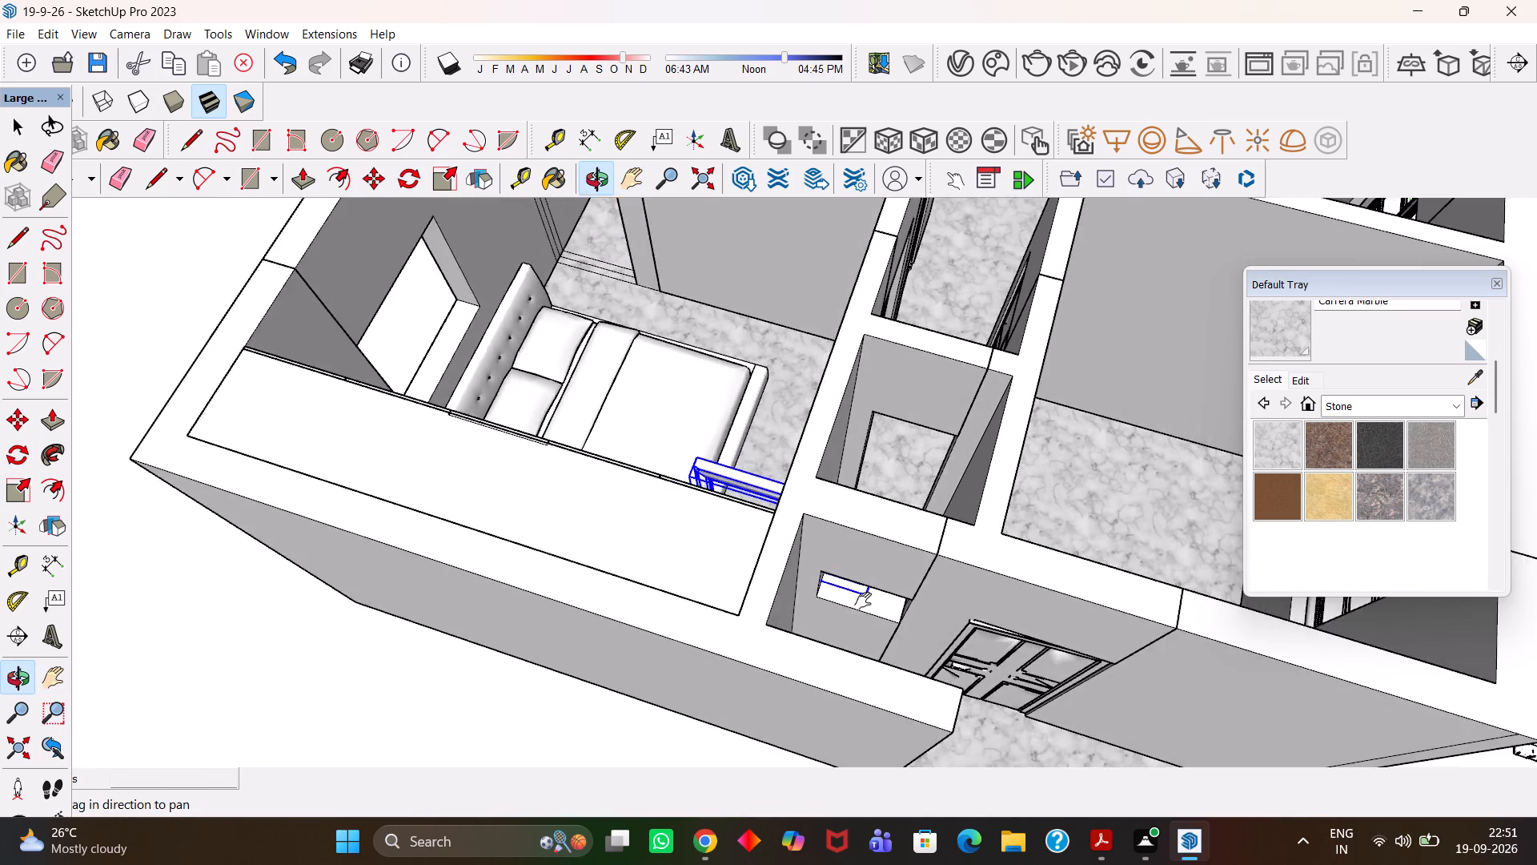
pyautogui.moveTo(870, 597); pyautogui.dragTo(632, 539)
pyautogui.moveTo(577, 534); pyautogui.dragTo(648, 557, button='middle')
pyautogui.scroll(4, 648, 557)
pyautogui.press('m')
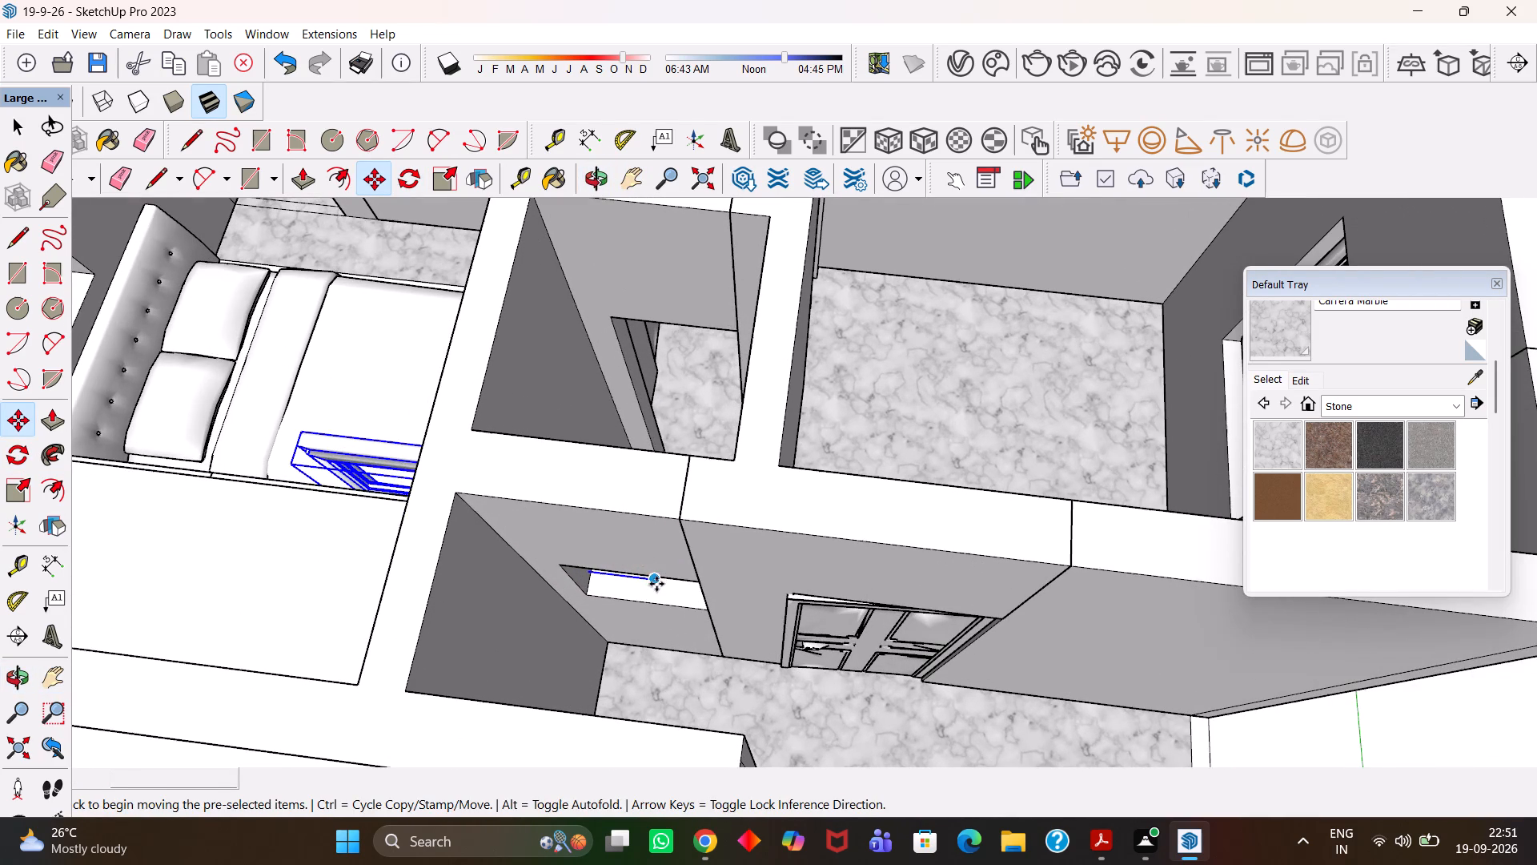
pyautogui.click(656, 584)
pyautogui.click(701, 614)
# Scale the window's width by about 0.50 from its side grip to match the small opening.
pyautogui.press('h')
pyautogui.scroll(3, 644, 597)
pyautogui.moveTo(540, 556); pyautogui.dragTo(590, 557)
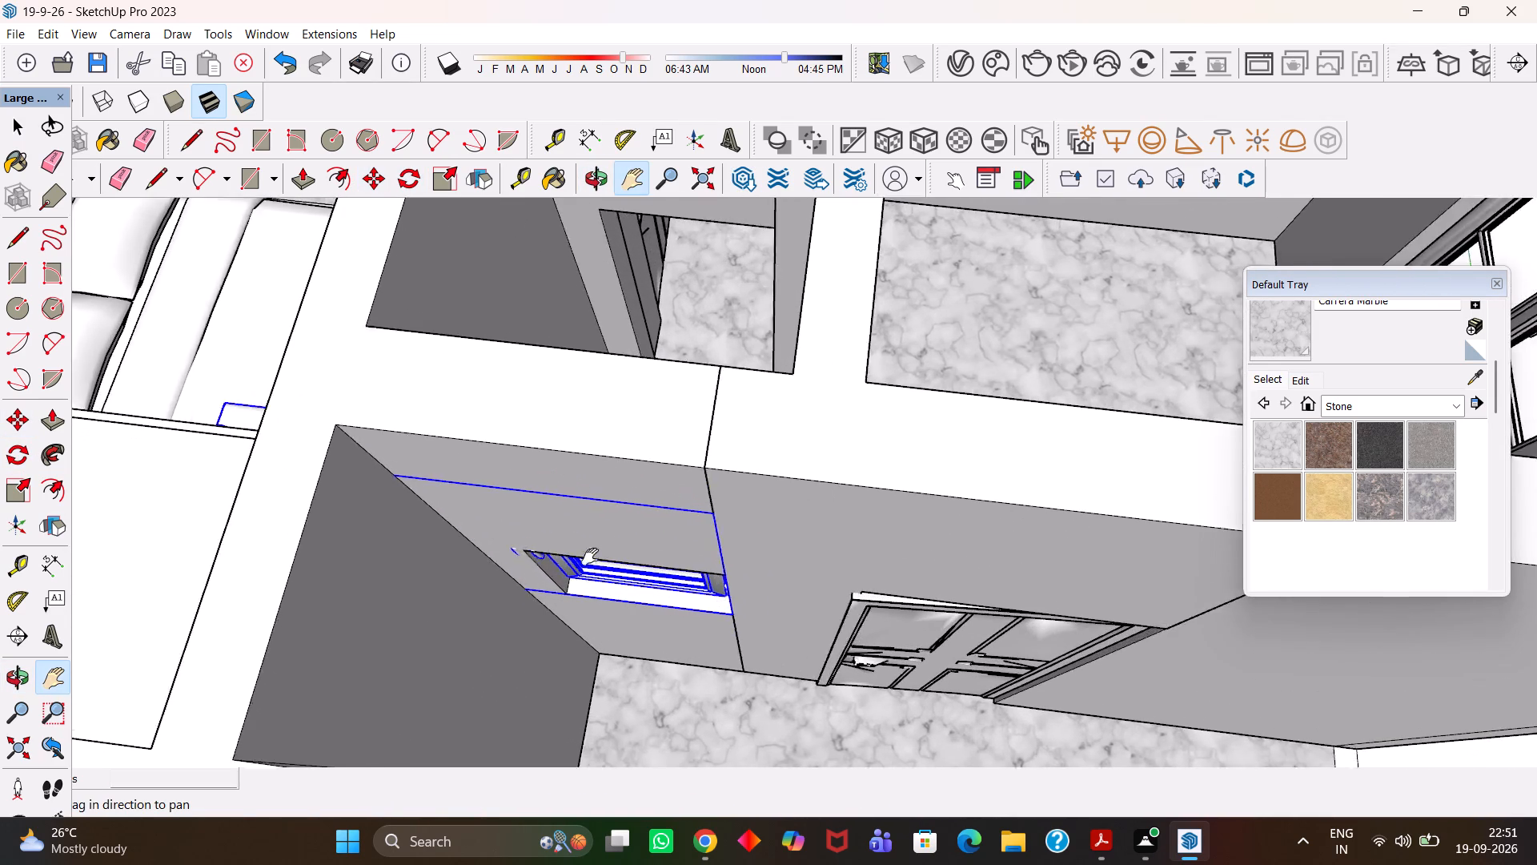
pyautogui.moveTo(590, 557); pyautogui.dragTo(646, 562)
pyautogui.press('s')
pyautogui.press('k')
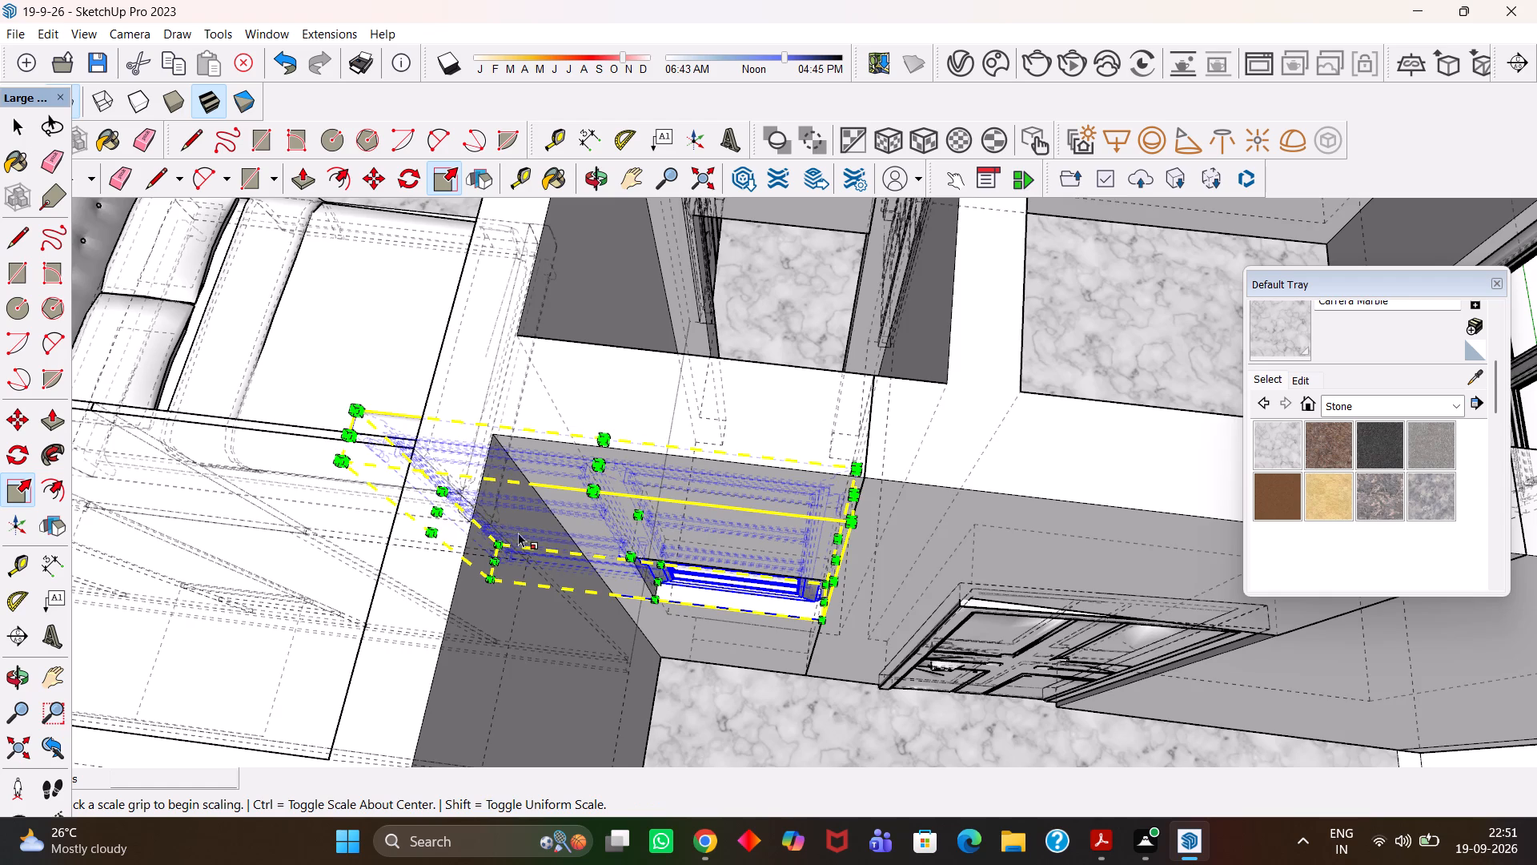
pyautogui.click(438, 508)
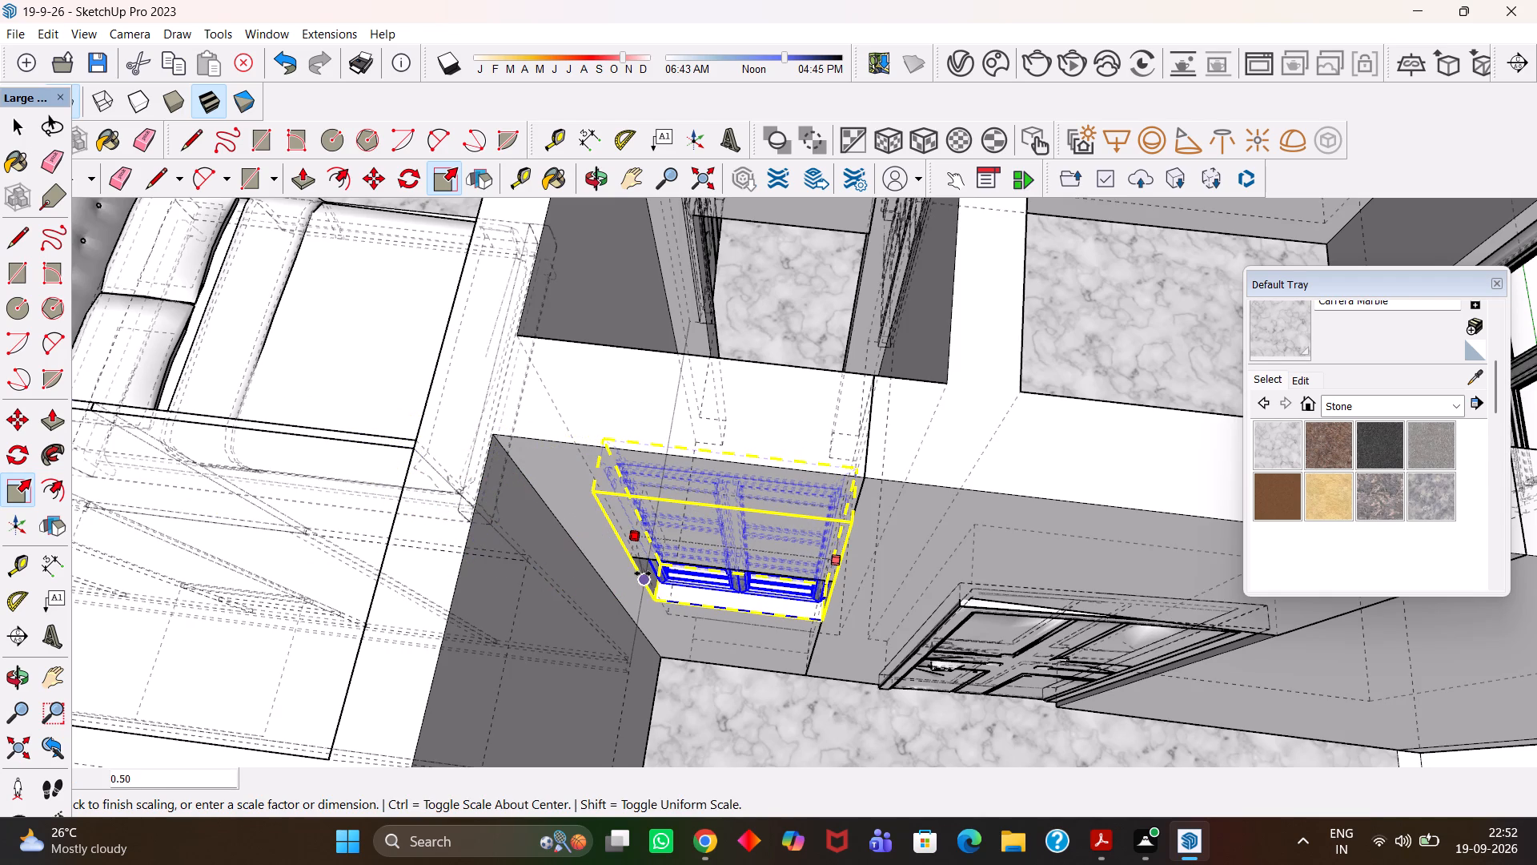
pyautogui.click(643, 573)
pyautogui.press('k')
# Scale the window's height by about 0.56 from its top grip to fit it inside the small opening.
pyautogui.scroll(4, 643, 573)
pyautogui.moveTo(656, 597); pyautogui.dragTo(662, 569, button='middle')
pyautogui.scroll(-3, 660, 570)
pyautogui.press('h')
pyautogui.moveTo(729, 528); pyautogui.dragTo(705, 557)
pyautogui.scroll(-3, 703, 562)
pyautogui.moveTo(708, 565); pyautogui.dragTo(719, 568, button='middle')
pyautogui.scroll(1, 719, 568)
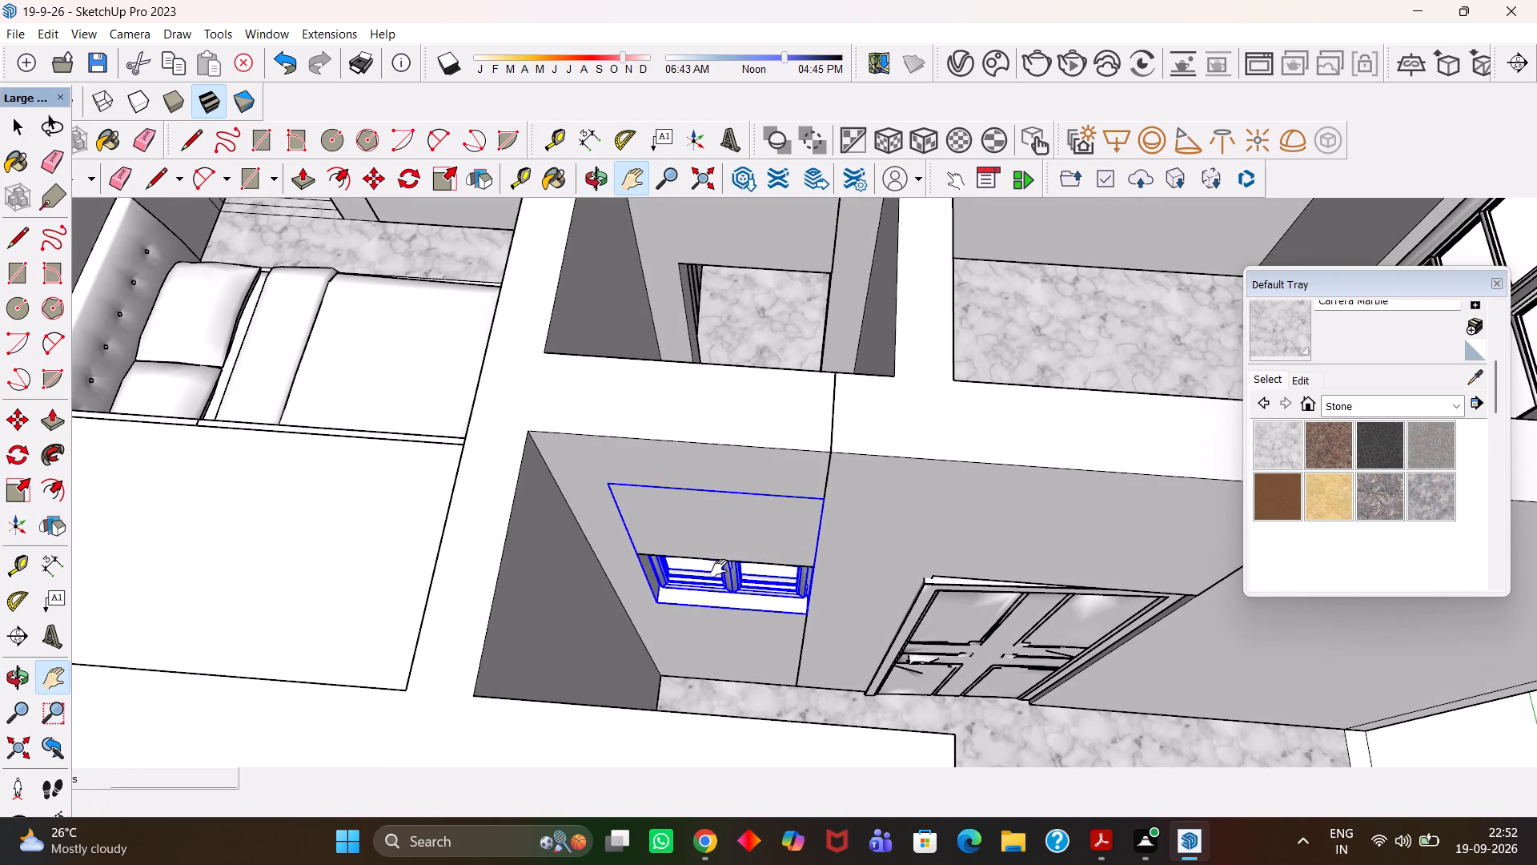
pyautogui.press('k')
pyautogui.press('k')
pyautogui.press('k')
pyautogui.press('s')
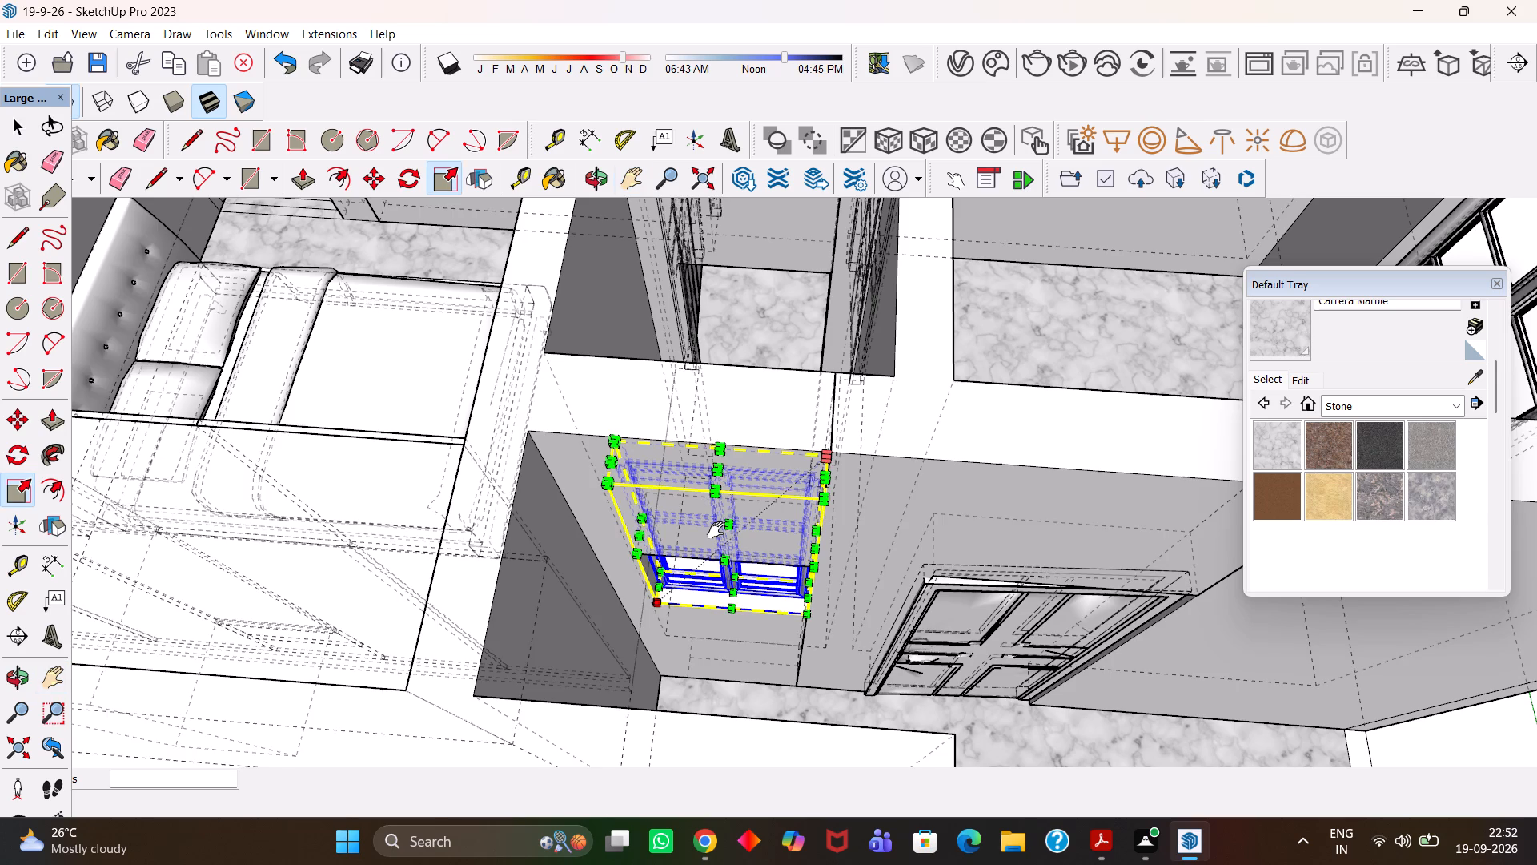
pyautogui.scroll(3, 723, 484)
pyautogui.click(718, 461)
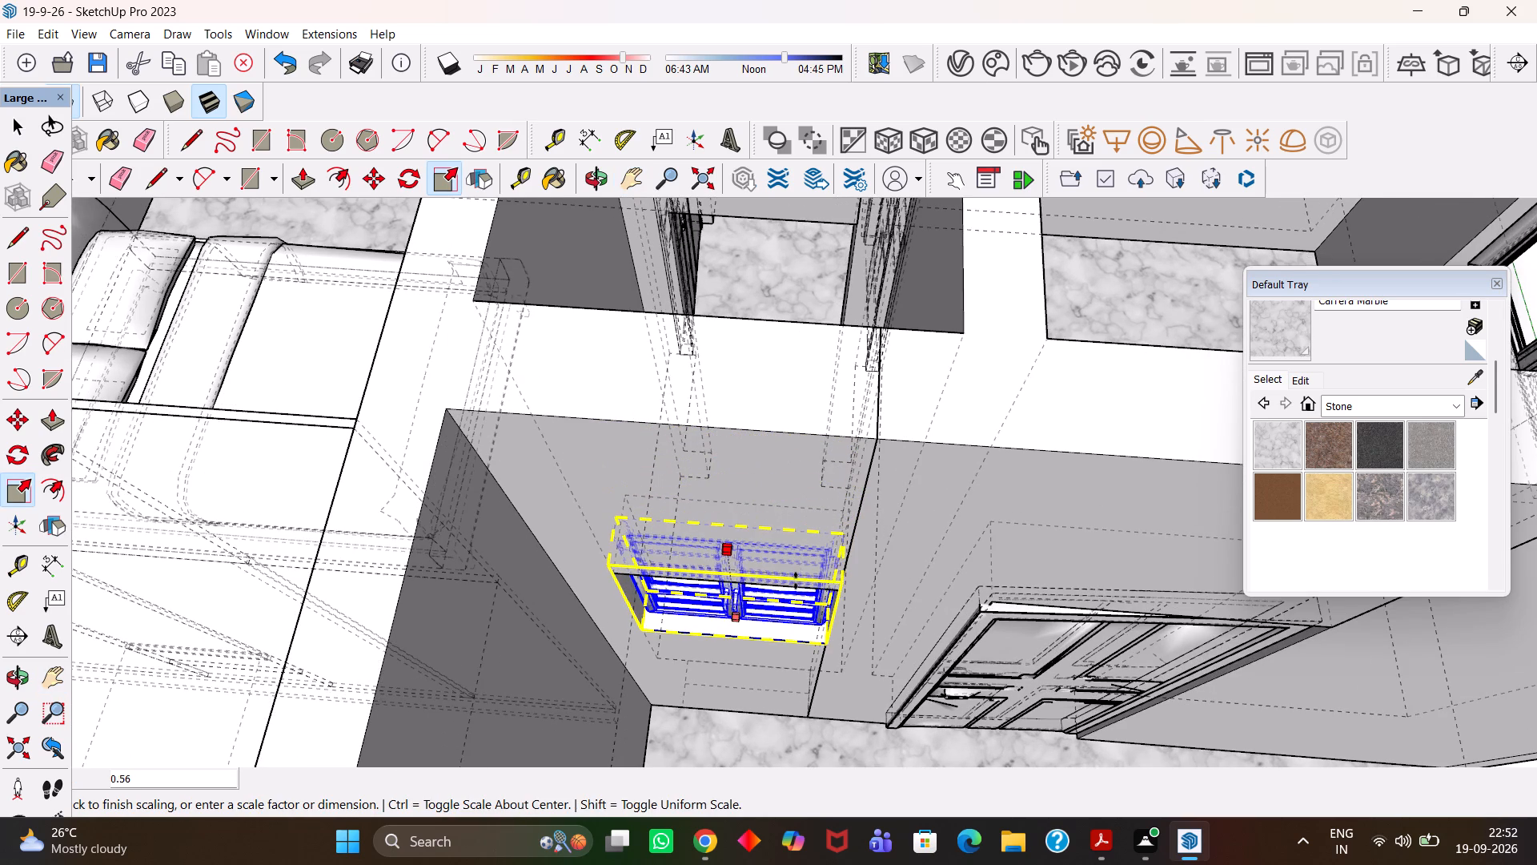
pyautogui.click(788, 585)
# Save the model and deselect the window fitted beside the entrance door.
pyautogui.moveTo(785, 589); pyautogui.dragTo(709, 557, button='middle')
pyautogui.press('k')
pyautogui.scroll(8, 708, 577)
pyautogui.moveTo(726, 605); pyautogui.dragTo(758, 513, button='middle')
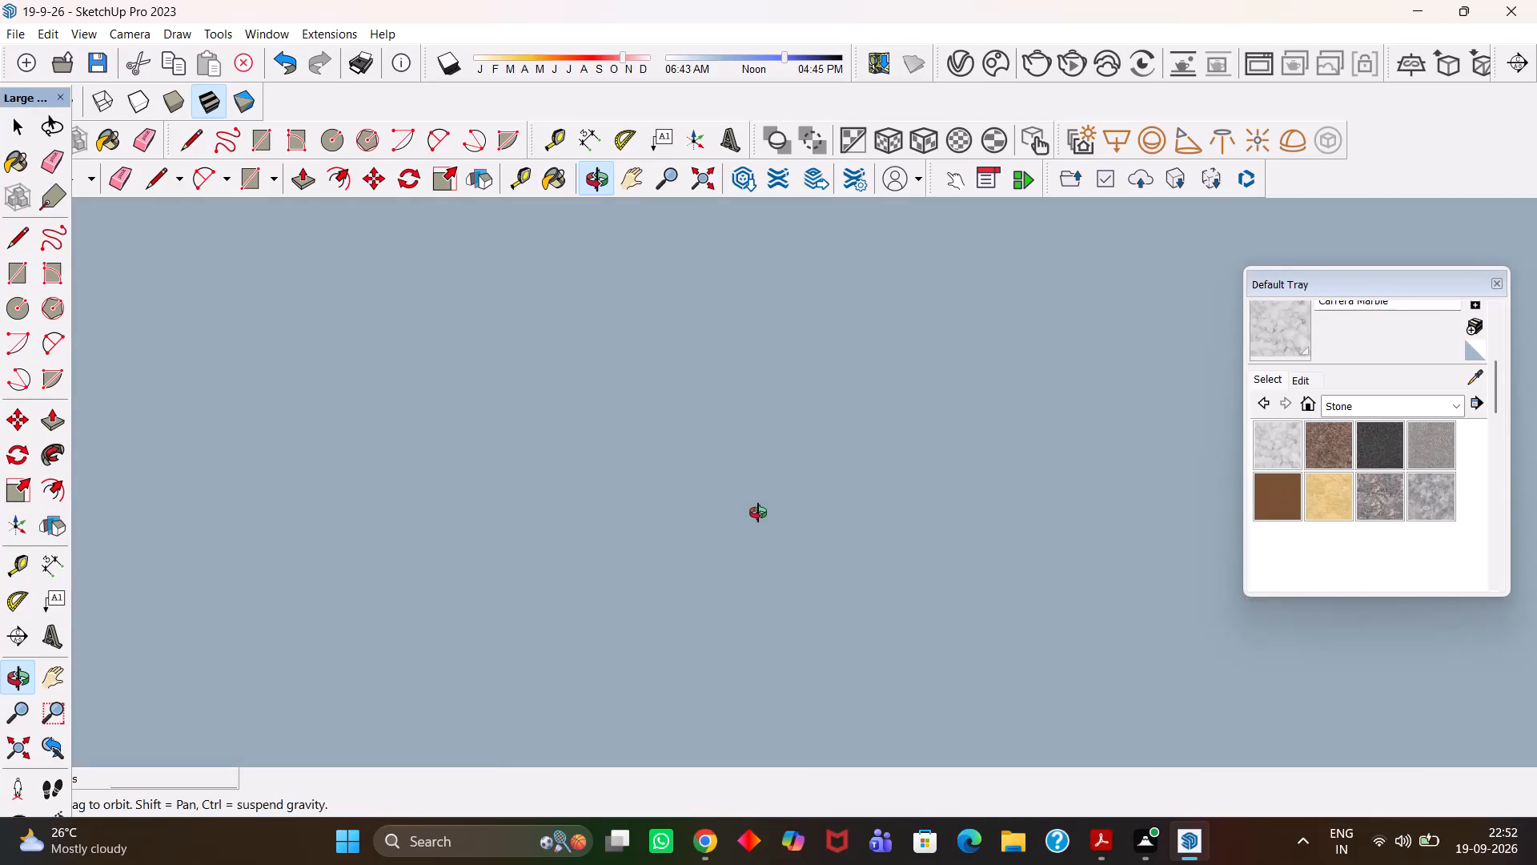
pyautogui.moveTo(758, 513); pyautogui.dragTo(697, 591, button='middle')
pyautogui.scroll(-12, 697, 597)
pyautogui.press('h')
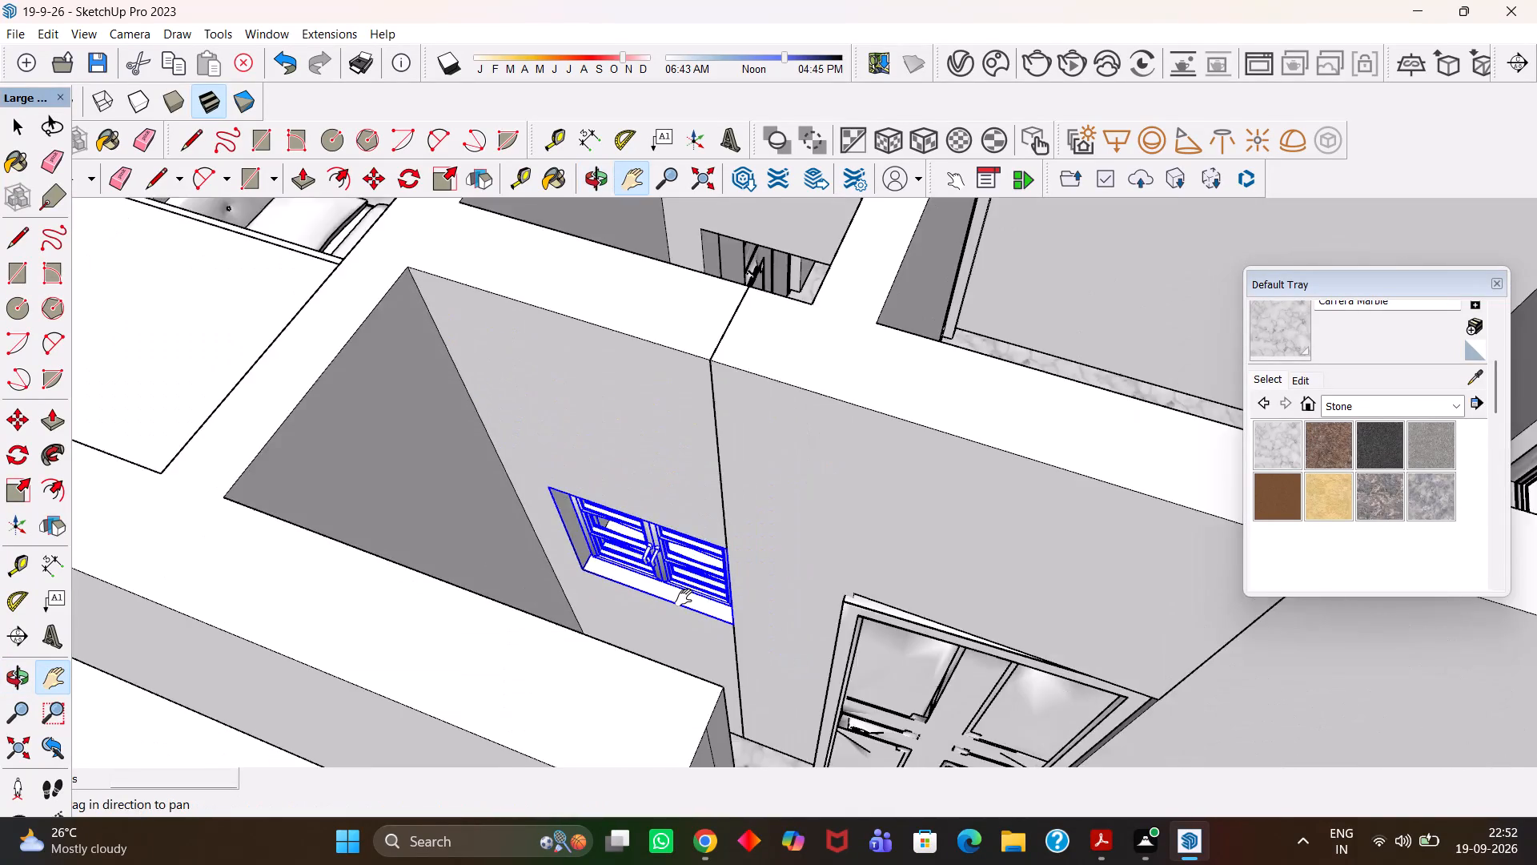
pyautogui.scroll(-7, 684, 597)
pyautogui.moveTo(748, 551); pyautogui.dragTo(612, 578, button='middle')
pyautogui.scroll(-6, 612, 578)
pyautogui.hotkey('ctrl', 's')
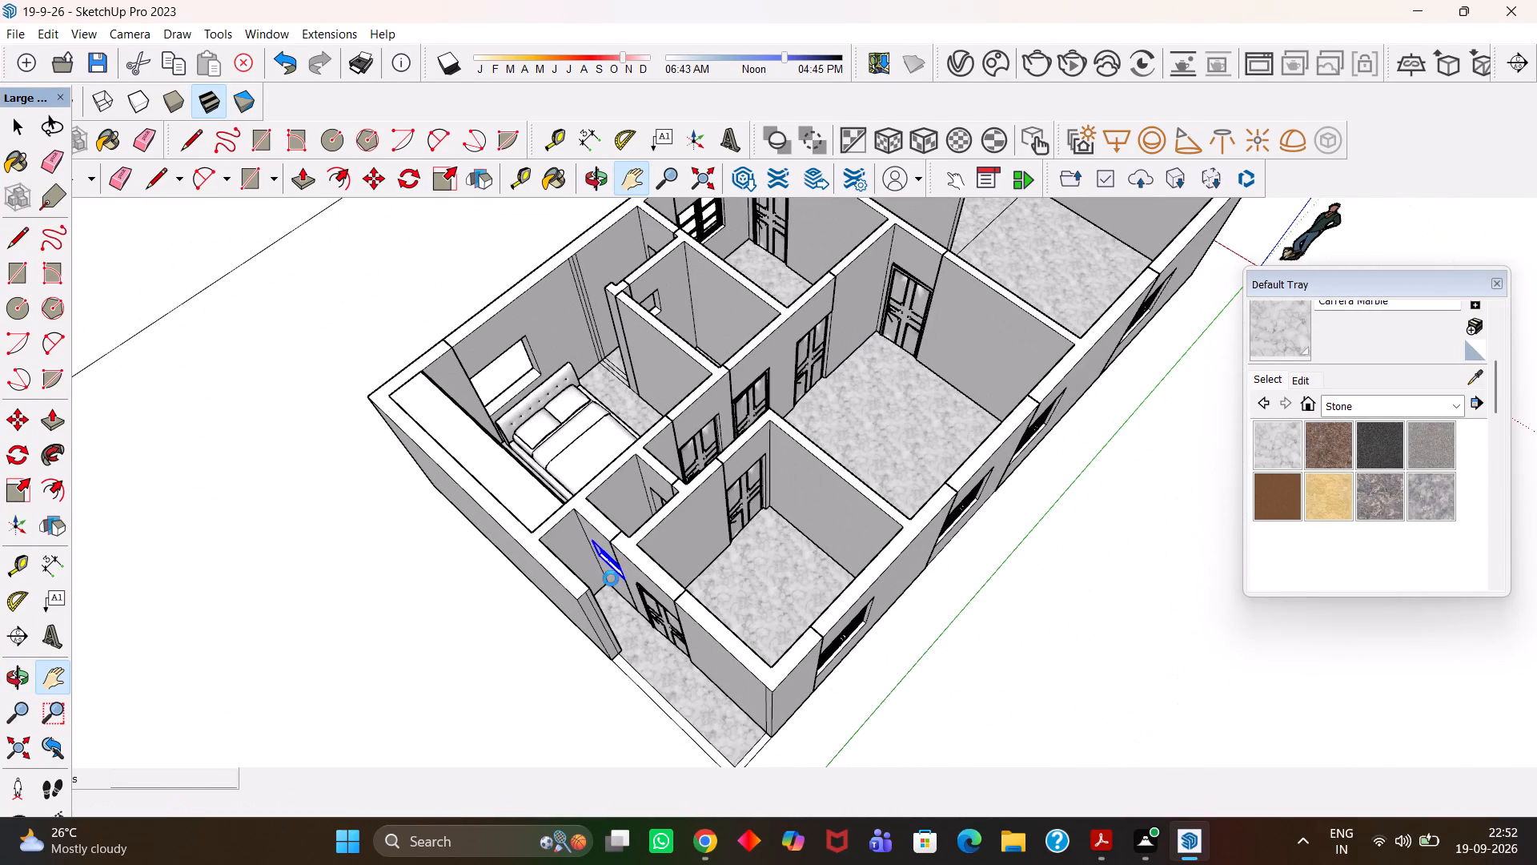
pyautogui.scroll(-18, 640, 564)
pyautogui.press('h')
pyautogui.moveTo(753, 534); pyautogui.dragTo(691, 561, button='middle')
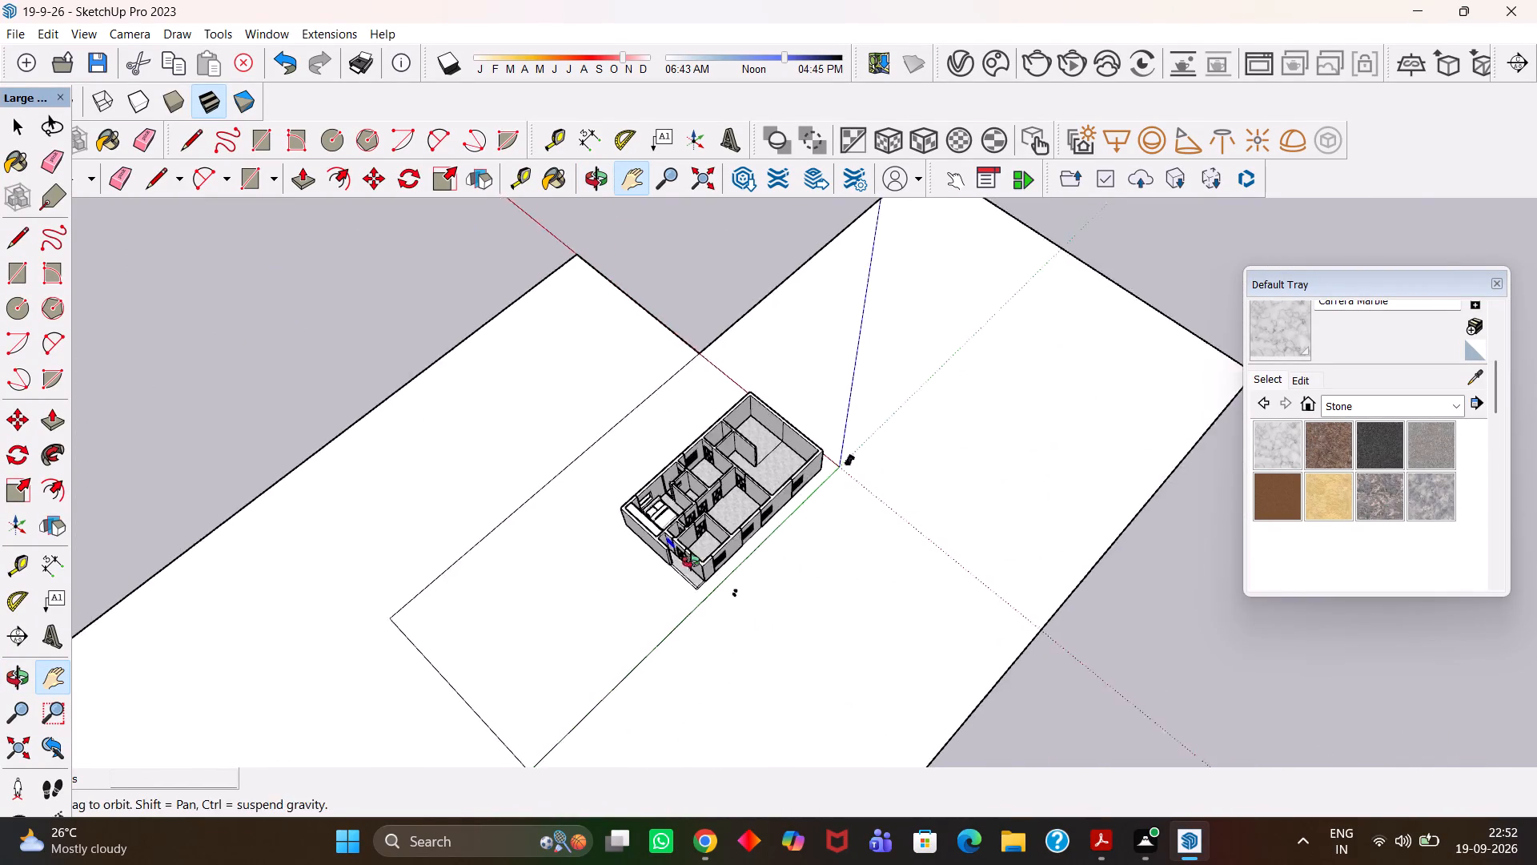
pyautogui.moveTo(691, 561); pyautogui.dragTo(565, 573, button='middle')
pyautogui.scroll(-1, 565, 573)
pyautogui.press('space')
pyautogui.click(809, 290)
# Examine the whole apartment from above and from the exterior window wall, checking the rooms, fitted windows and surrounding ground.
pyautogui.scroll(3, 674, 491)
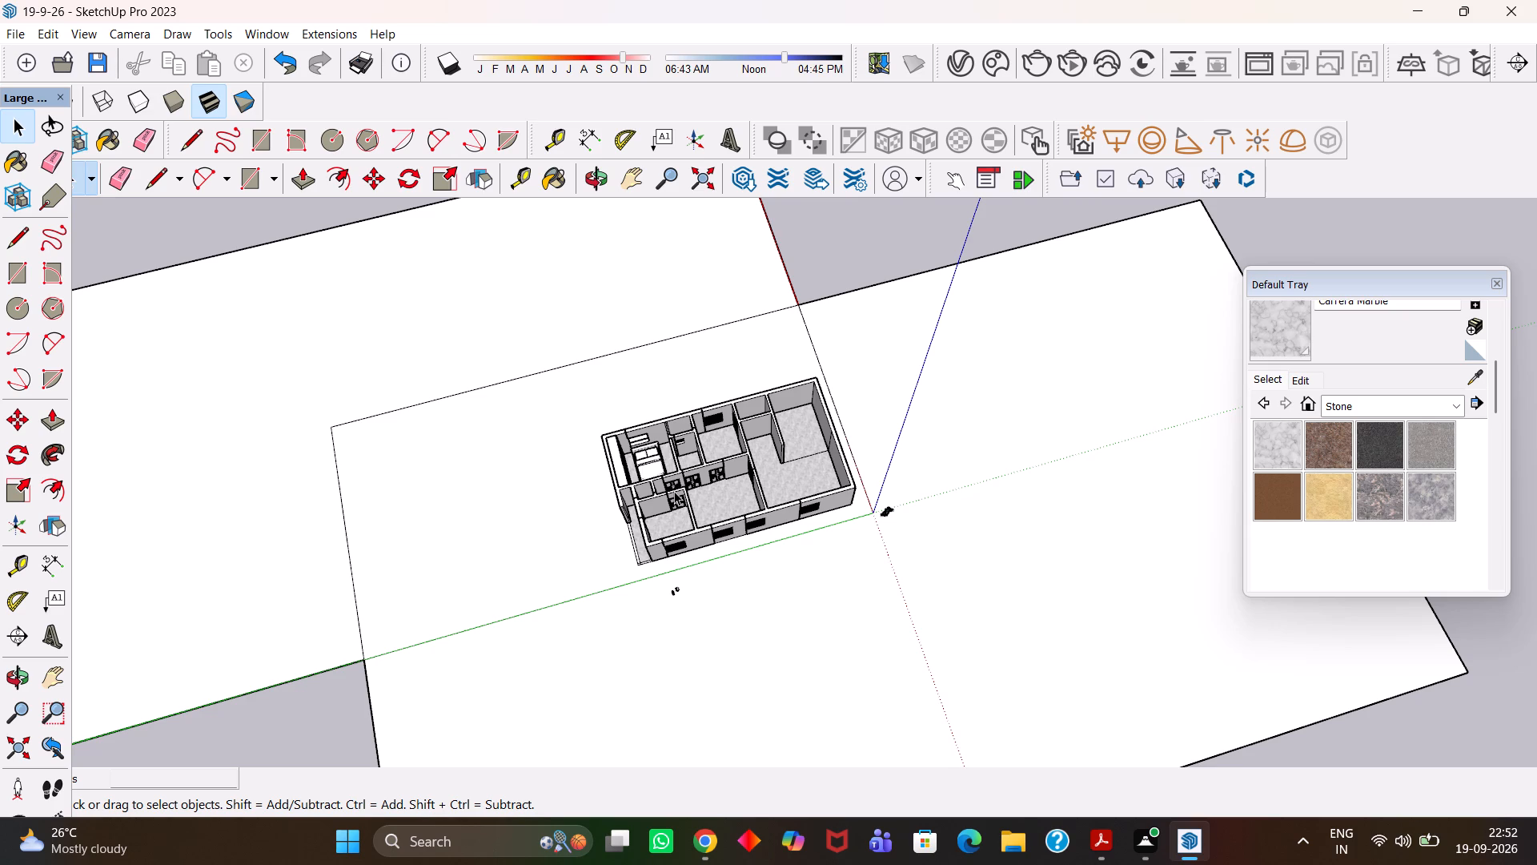
pyautogui.scroll(1, 677, 464)
pyautogui.scroll(9, 740, 495)
pyautogui.moveTo(785, 509); pyautogui.dragTo(665, 531, button='middle')
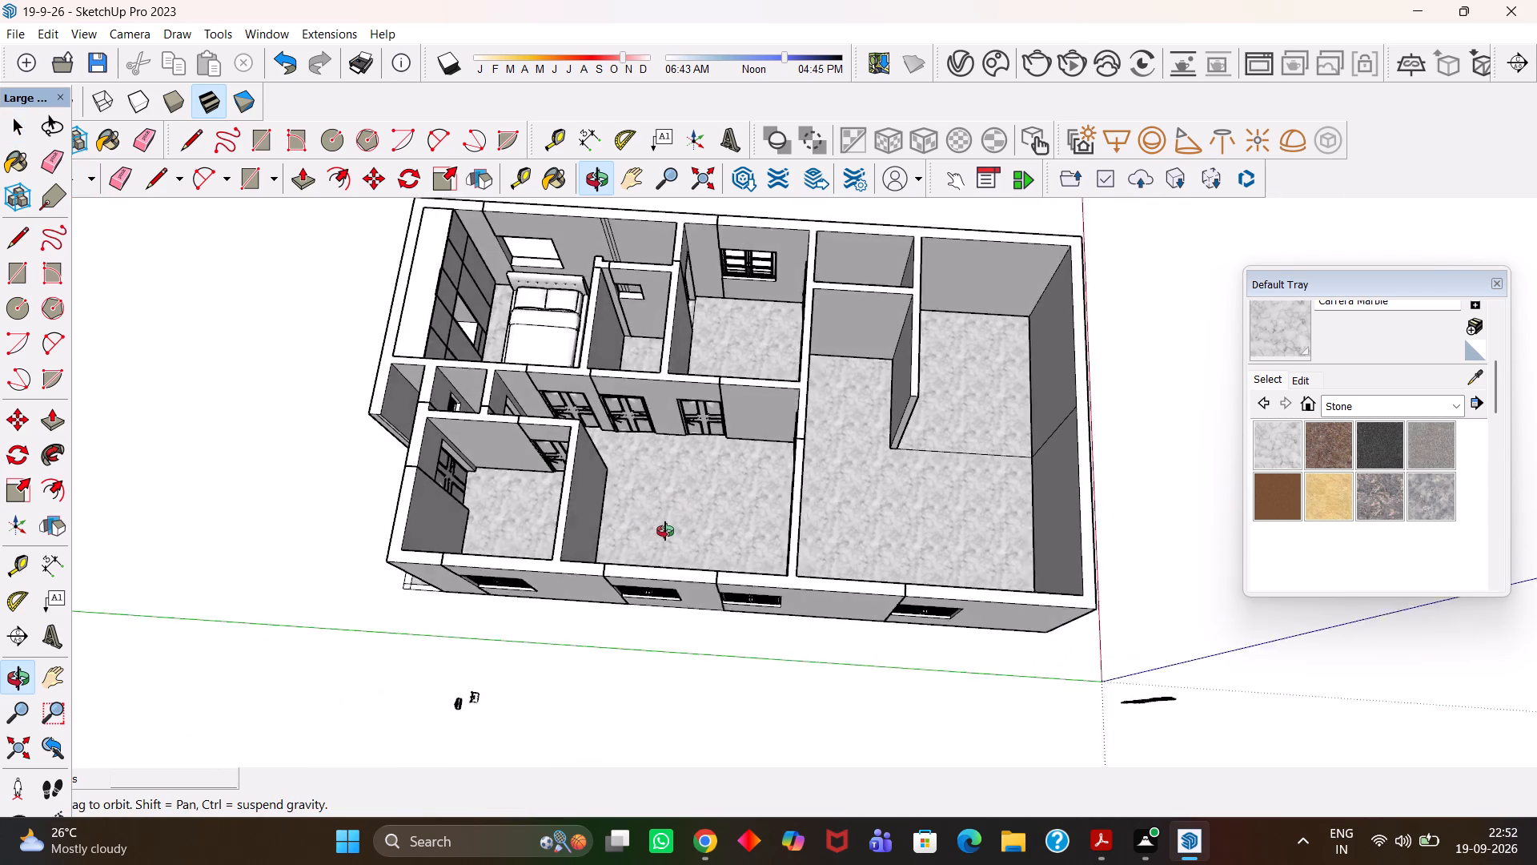
pyautogui.moveTo(665, 531); pyautogui.dragTo(705, 531, button='middle')
pyautogui.scroll(3, 692, 531)
pyautogui.scroll(-5, 705, 531)
pyautogui.press('space')
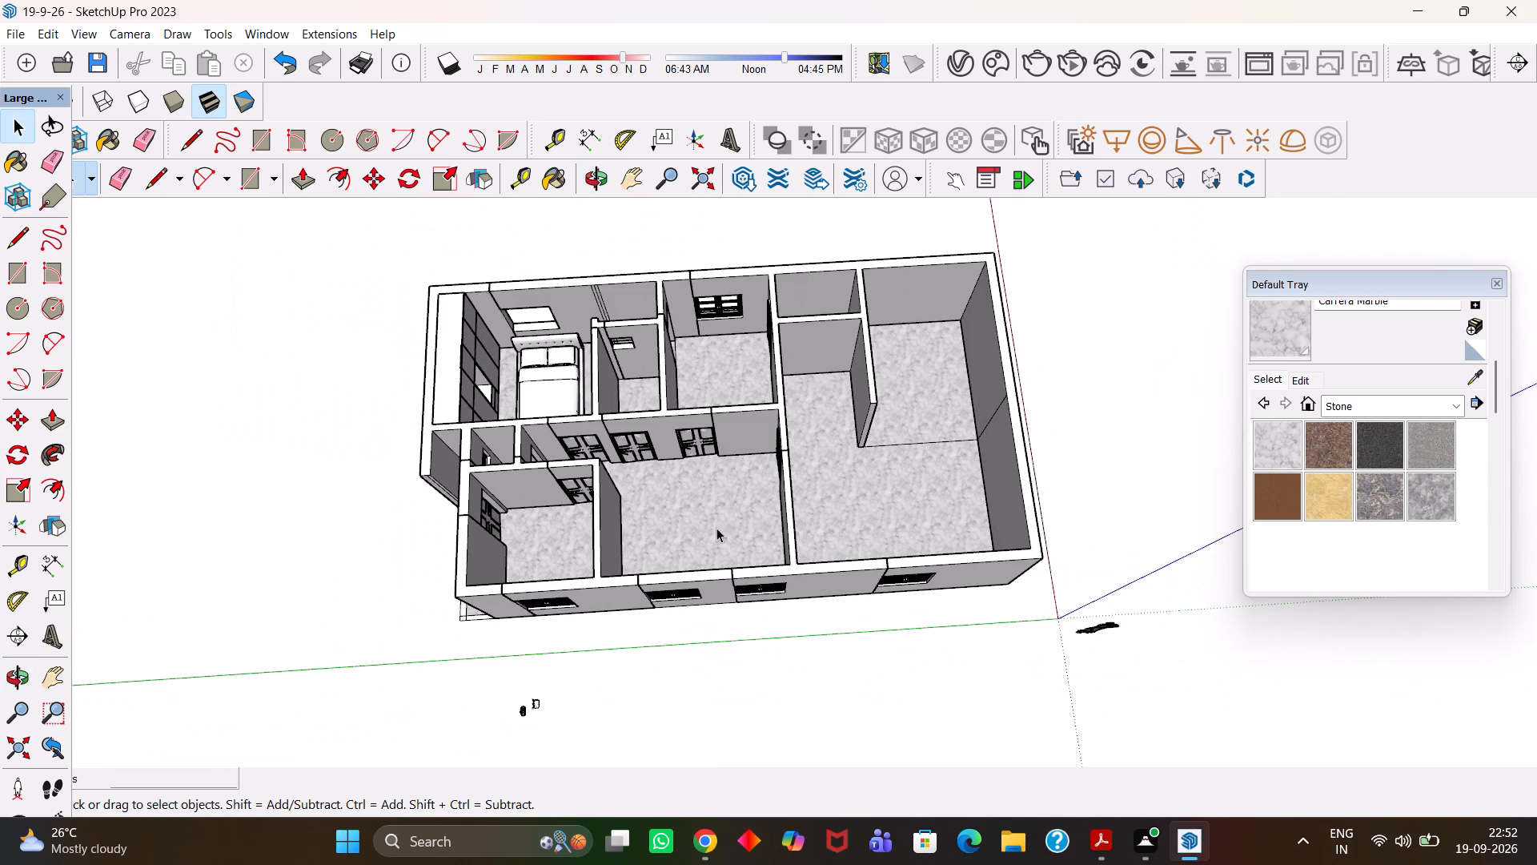
pyautogui.scroll(-13, 712, 528)
pyautogui.scroll(1, 712, 534)
pyautogui.moveTo(712, 534); pyautogui.dragTo(735, 467, button='middle')
pyautogui.click(965, 278)
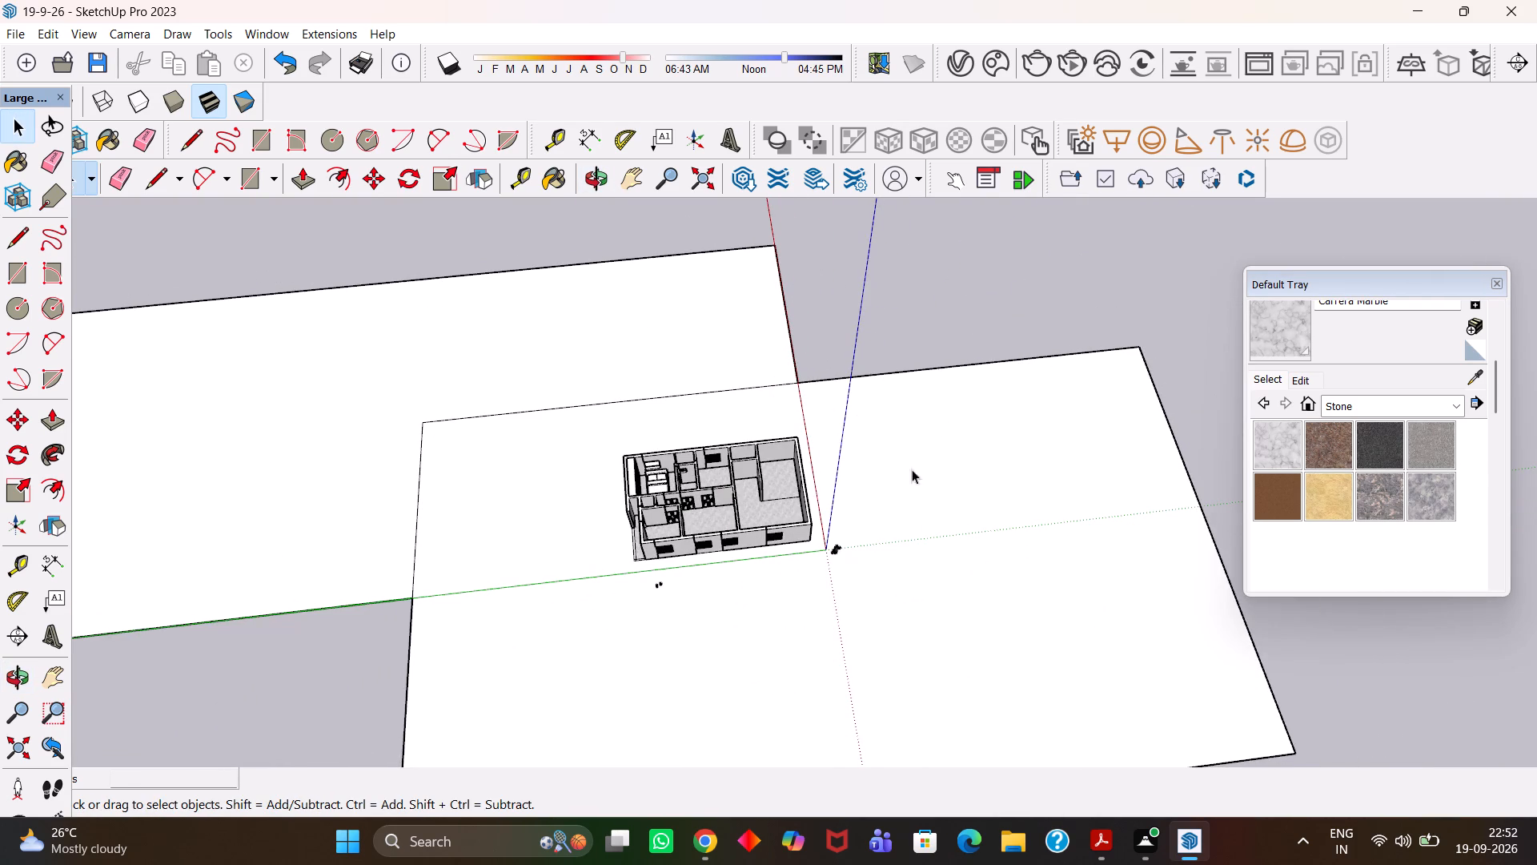
pyautogui.scroll(13, 869, 504)
pyautogui.scroll(-4, 831, 577)
pyautogui.moveTo(715, 510); pyautogui.dragTo(682, 528, button='middle')
pyautogui.scroll(1, 682, 528)
# Erase the two small stray objects lying on the ground outside the corner room's window wall.
pyautogui.press('h')
pyautogui.press('Return')
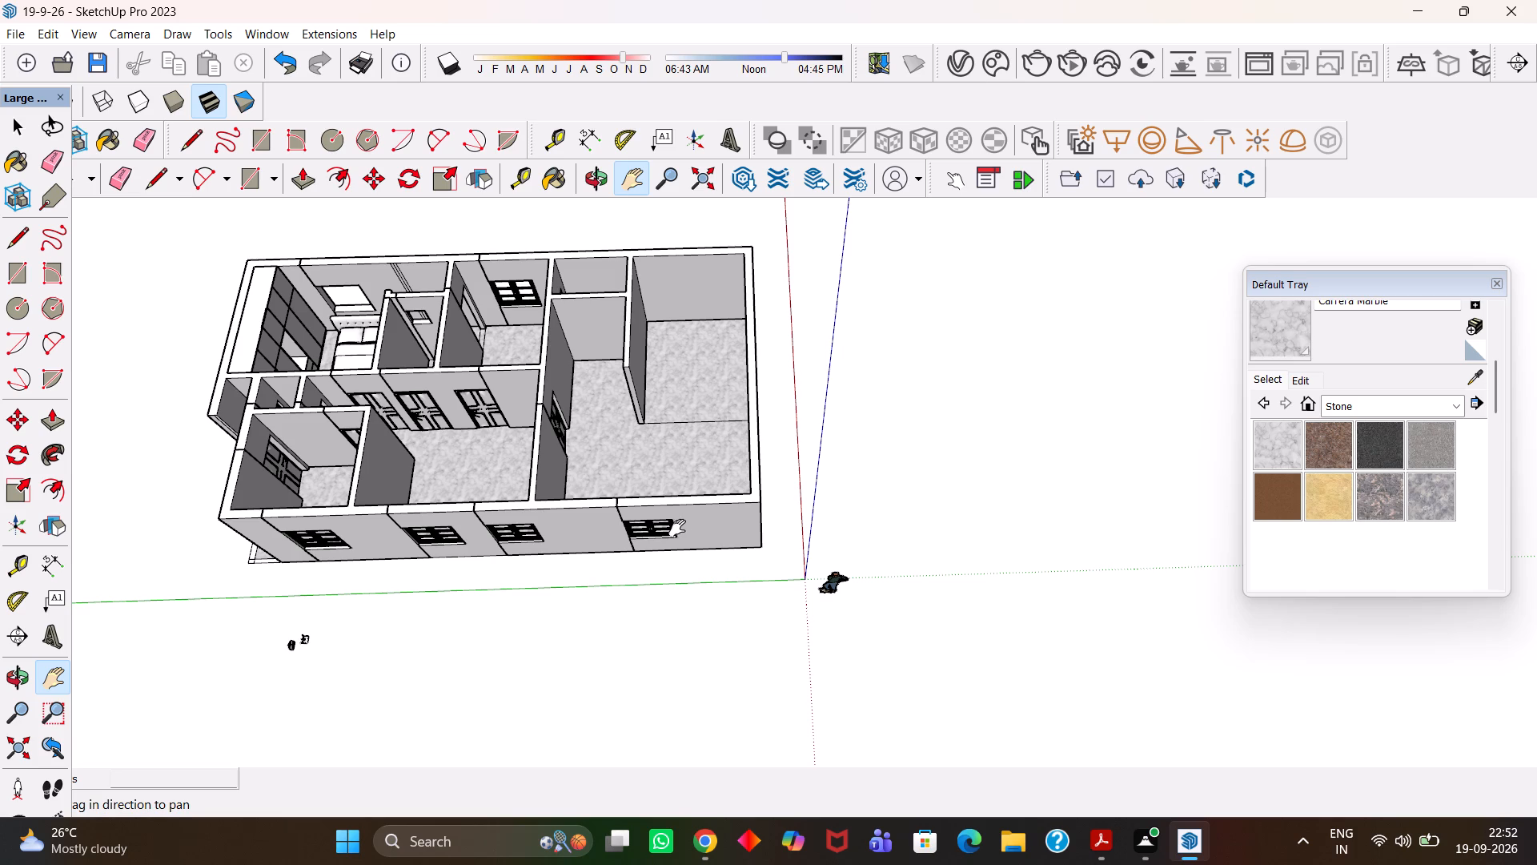
pyautogui.moveTo(440, 469); pyautogui.dragTo(691, 460)
pyautogui.scroll(7, 556, 551)
pyautogui.scroll(-4, 572, 668)
pyautogui.moveTo(601, 682); pyautogui.dragTo(632, 581)
pyautogui.scroll(2, 619, 631)
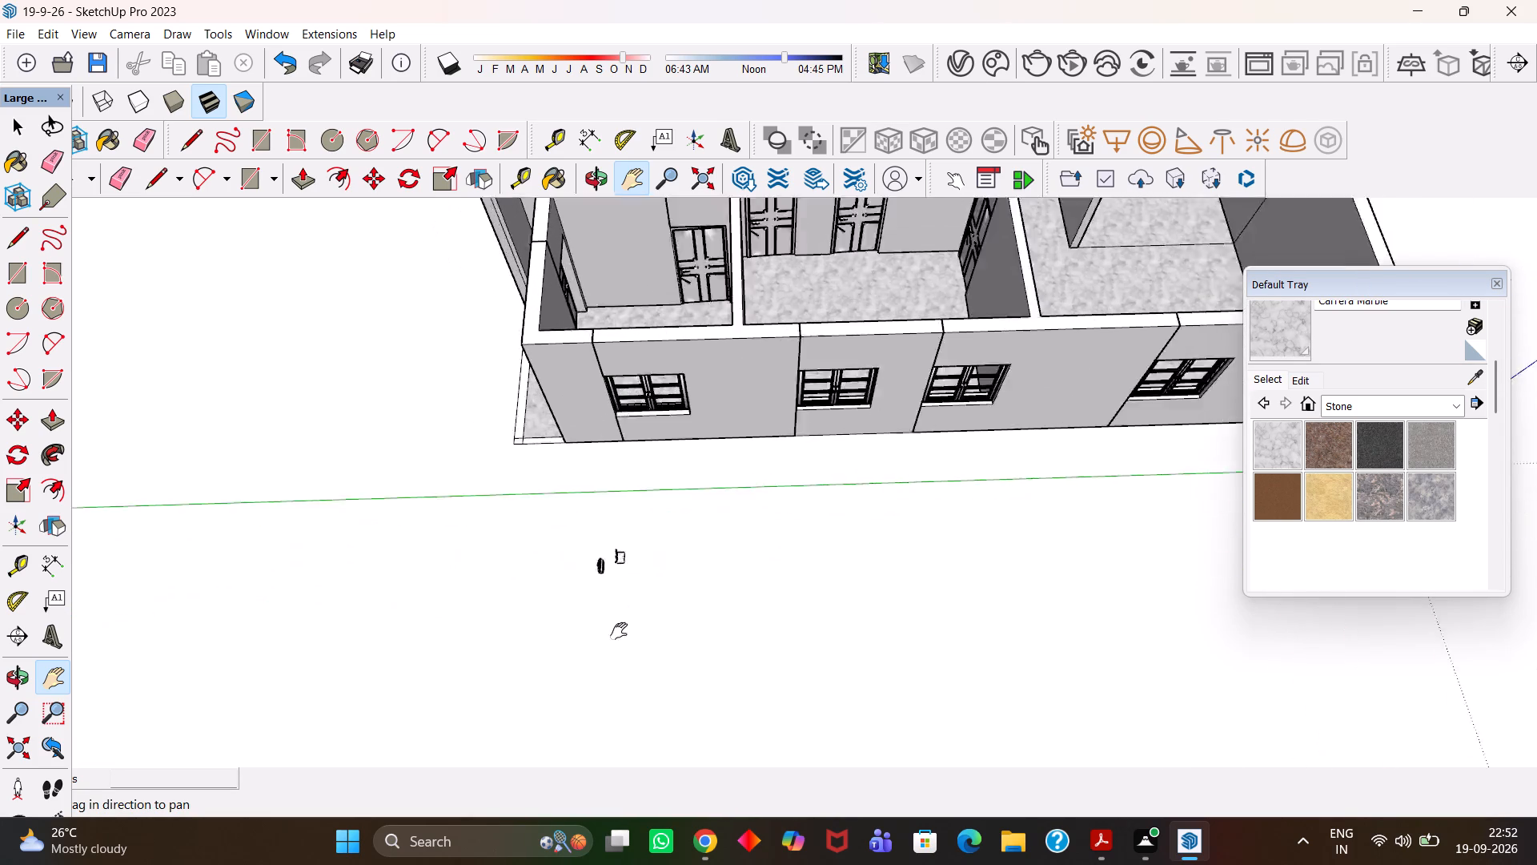
pyautogui.scroll(8, 619, 631)
pyautogui.moveTo(597, 562); pyautogui.dragTo(519, 534, button='middle')
pyautogui.scroll(-3, 519, 533)
pyautogui.moveTo(595, 493); pyautogui.dragTo(557, 578)
pyautogui.moveTo(552, 560); pyautogui.dragTo(581, 557, button='middle')
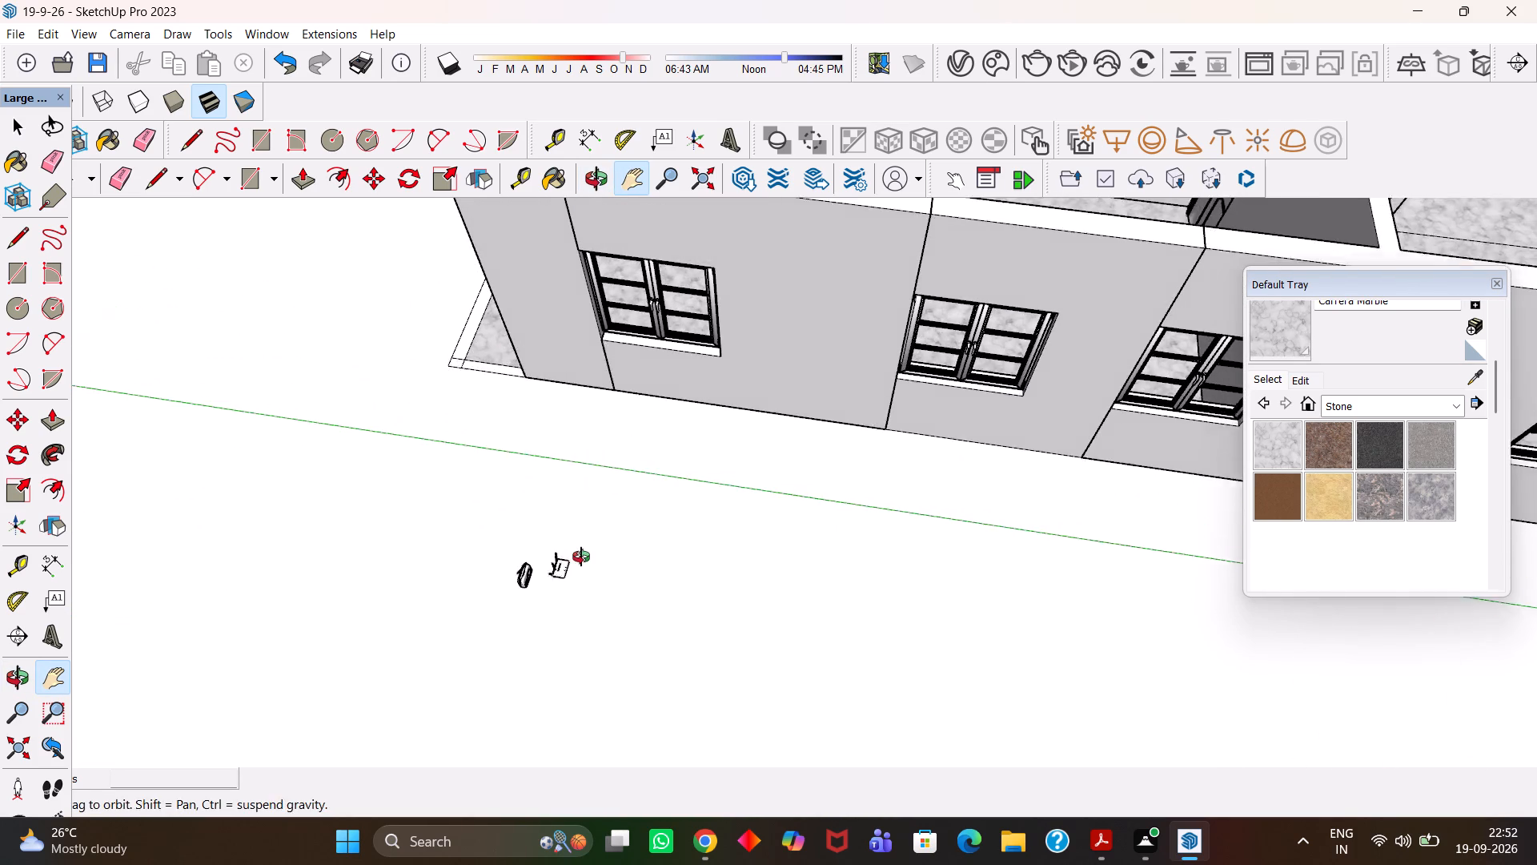
pyautogui.moveTo(581, 557); pyautogui.dragTo(590, 556, button='middle')
pyautogui.press('space')
pyautogui.write('e')
pyautogui.press('Return')
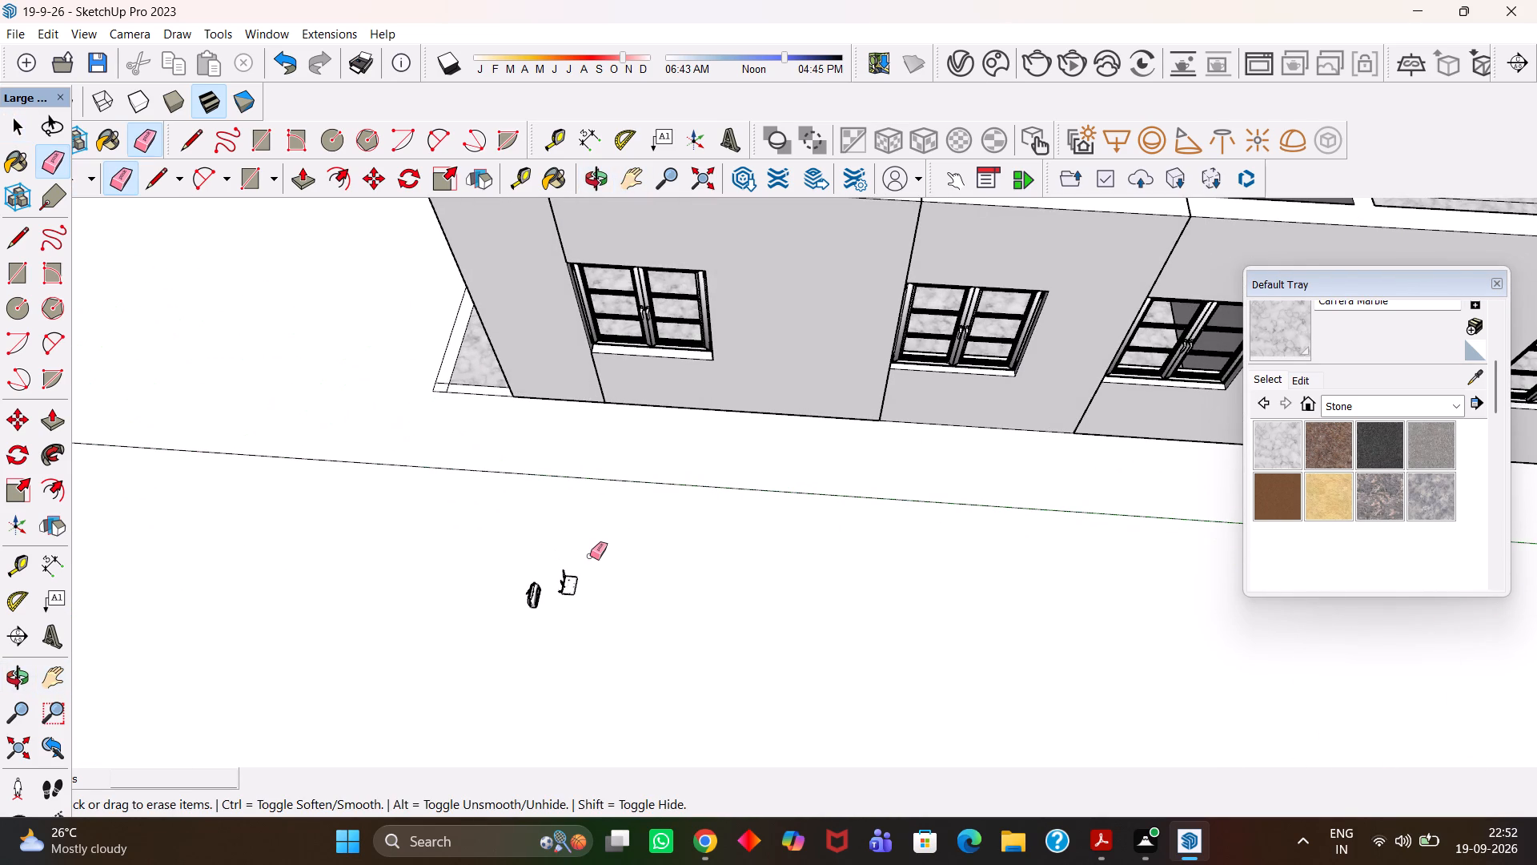
pyautogui.scroll(11, 590, 556)
pyautogui.moveTo(565, 582); pyautogui.dragTo(535, 638)
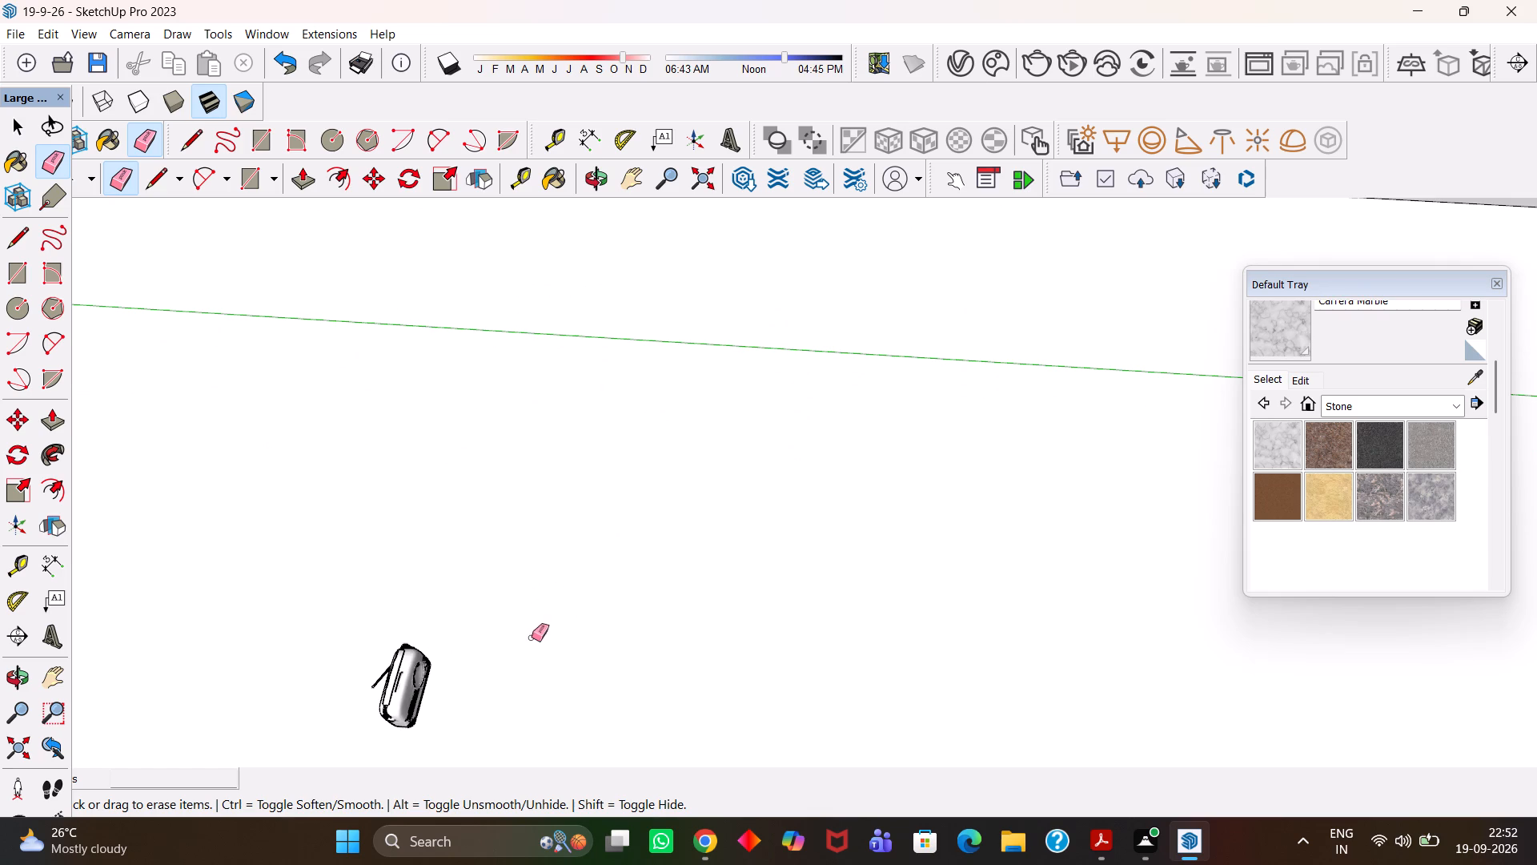
pyautogui.scroll(-4, 532, 638)
pyautogui.moveTo(455, 651); pyautogui.dragTo(429, 695)
# Save the model with the apartment back in view.
pyautogui.scroll(-10, 488, 669)
pyautogui.moveTo(496, 644); pyautogui.dragTo(616, 646, button='middle')
pyautogui.scroll(-4, 616, 646)
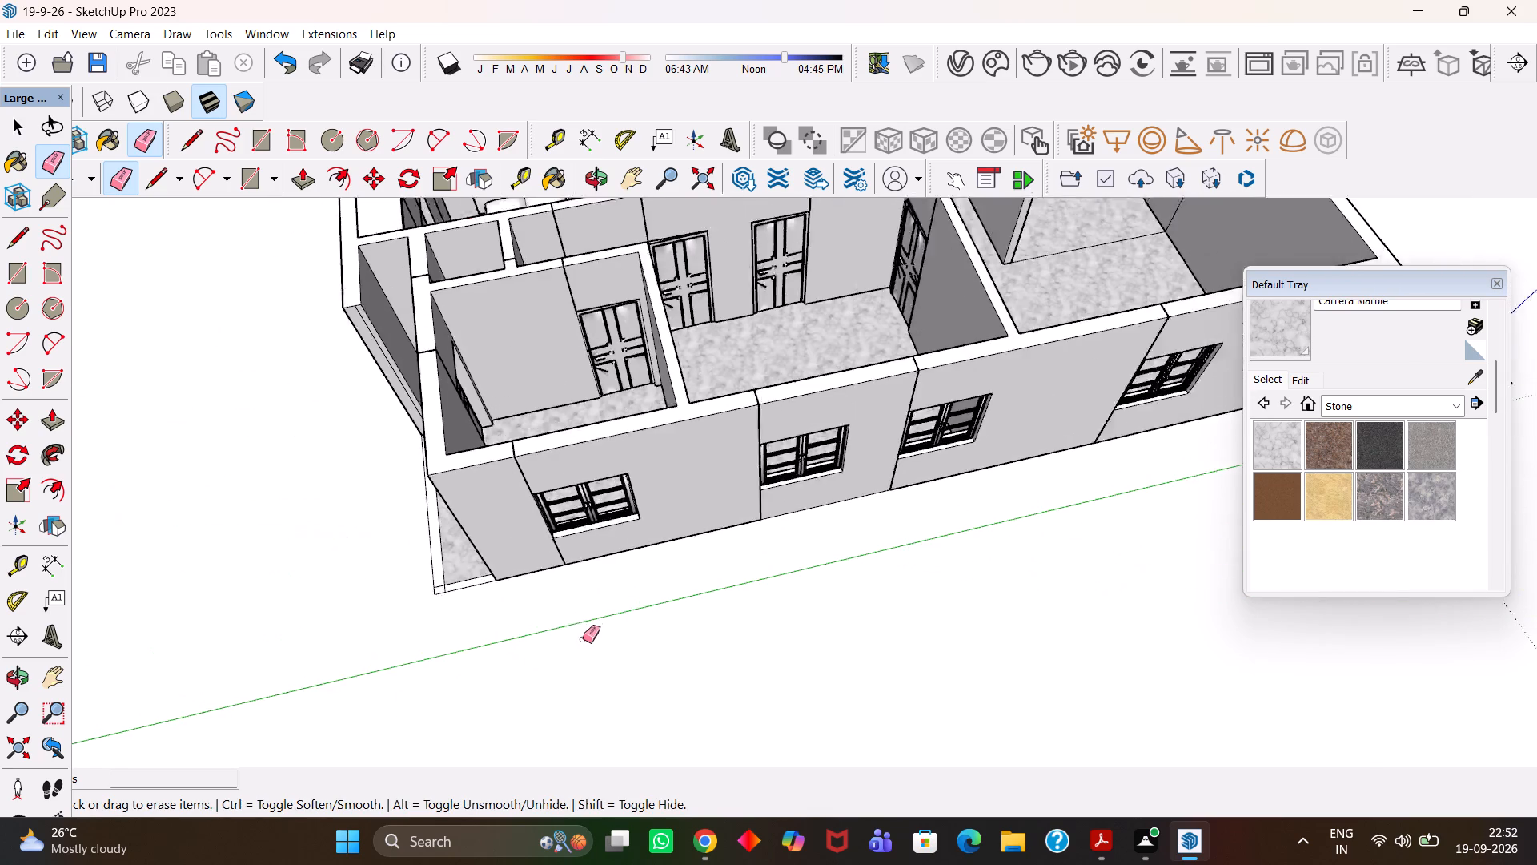
pyautogui.scroll(-2, 583, 639)
pyautogui.hotkey('ctrl', 's')
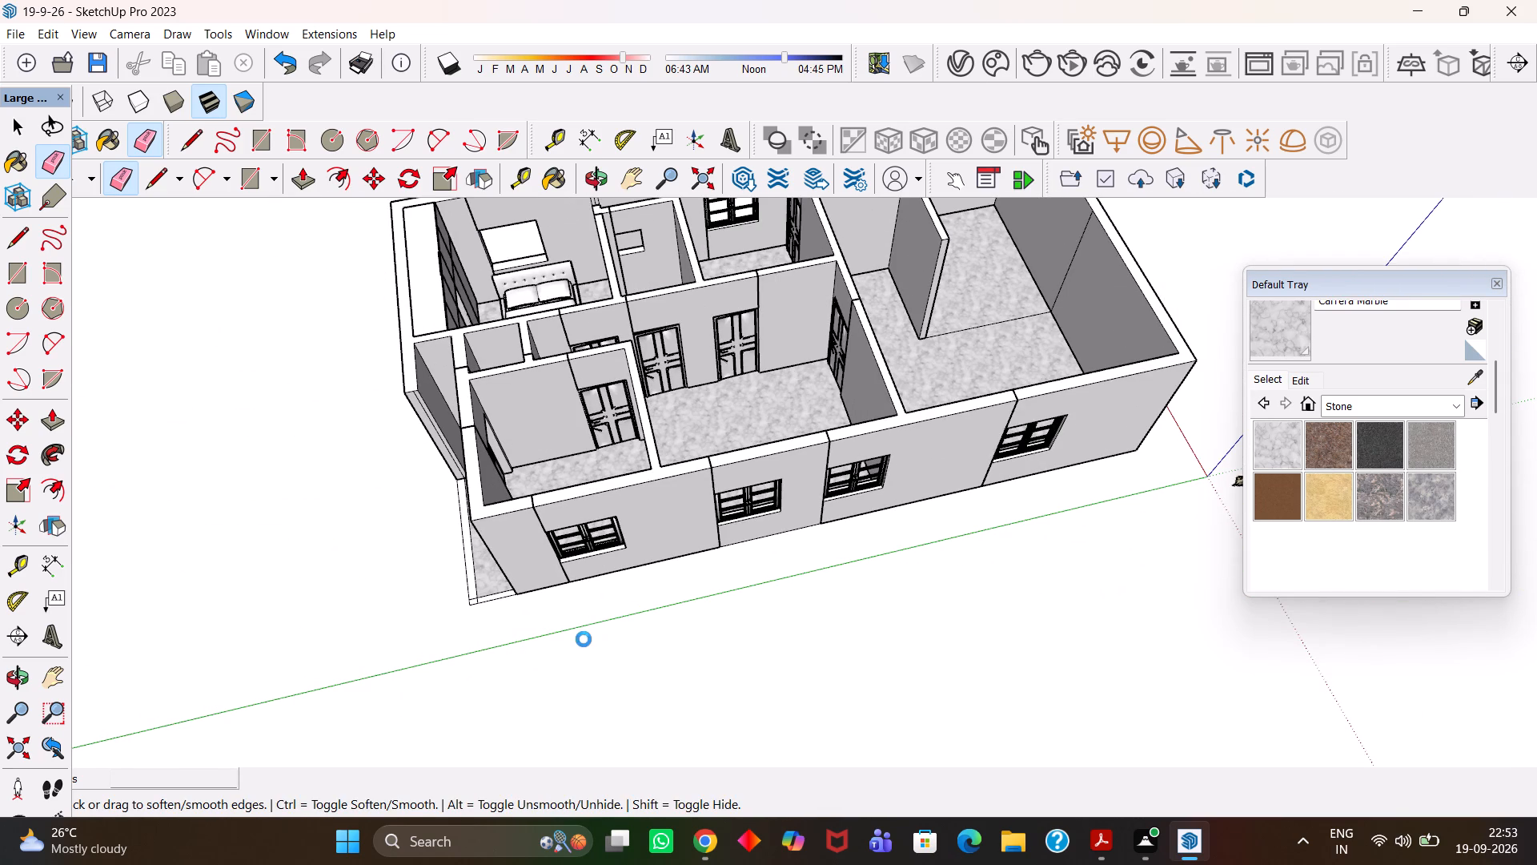
# Examine the whole apartment from above and from several sides, checking room layout, marble floors, doors and fitted windows.
pyautogui.press('h')
pyautogui.press('Return')
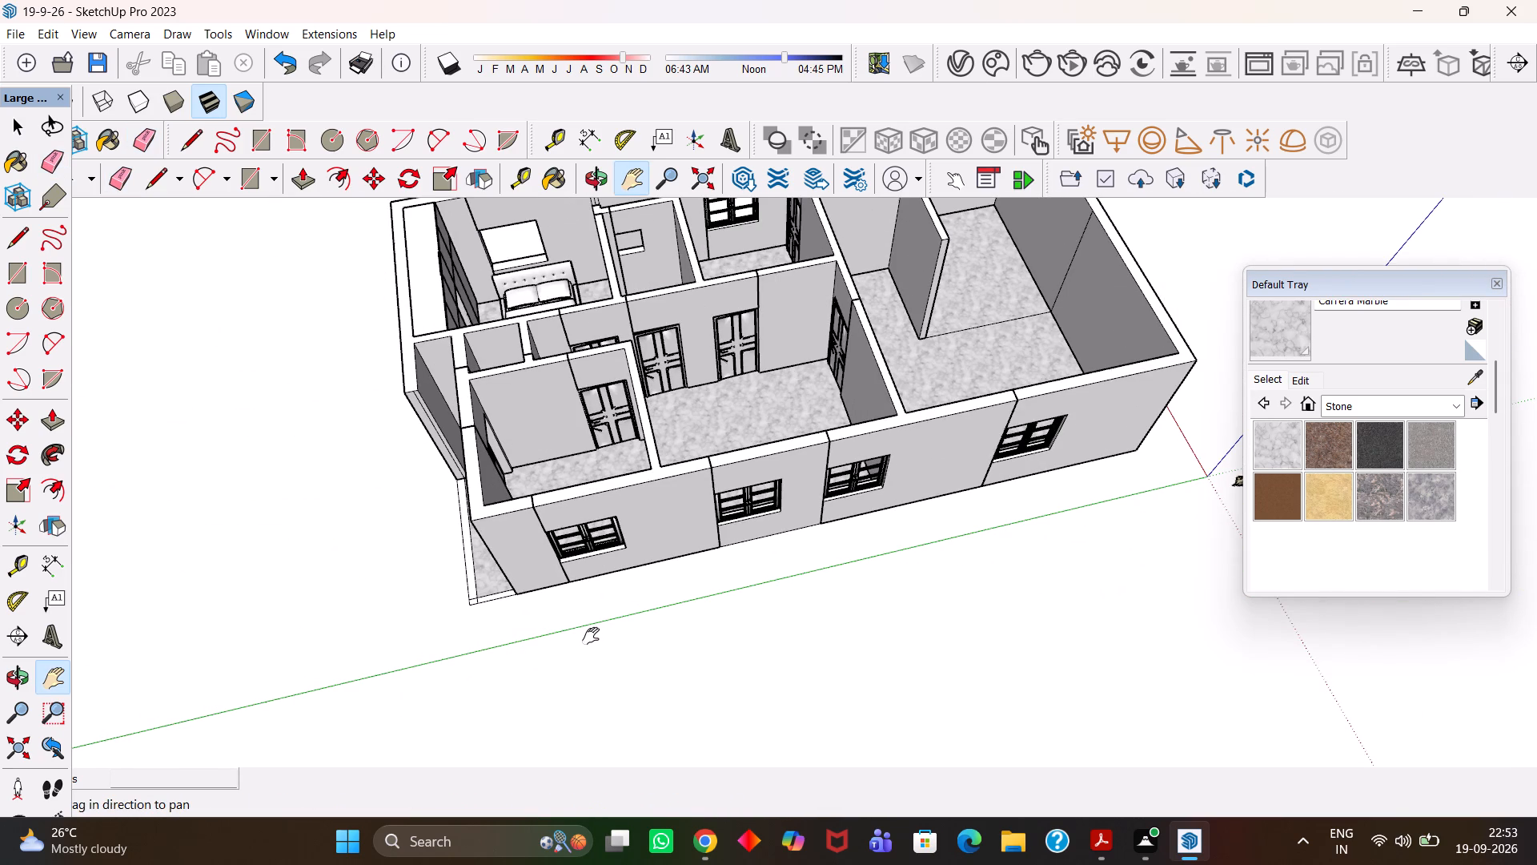
pyautogui.scroll(-10, 643, 607)
pyautogui.moveTo(760, 541); pyautogui.dragTo(643, 544, button='middle')
pyautogui.scroll(4, 631, 553)
pyautogui.moveTo(721, 445); pyautogui.dragTo(694, 543)
pyautogui.moveTo(668, 530); pyautogui.dragTo(700, 533, button='middle')
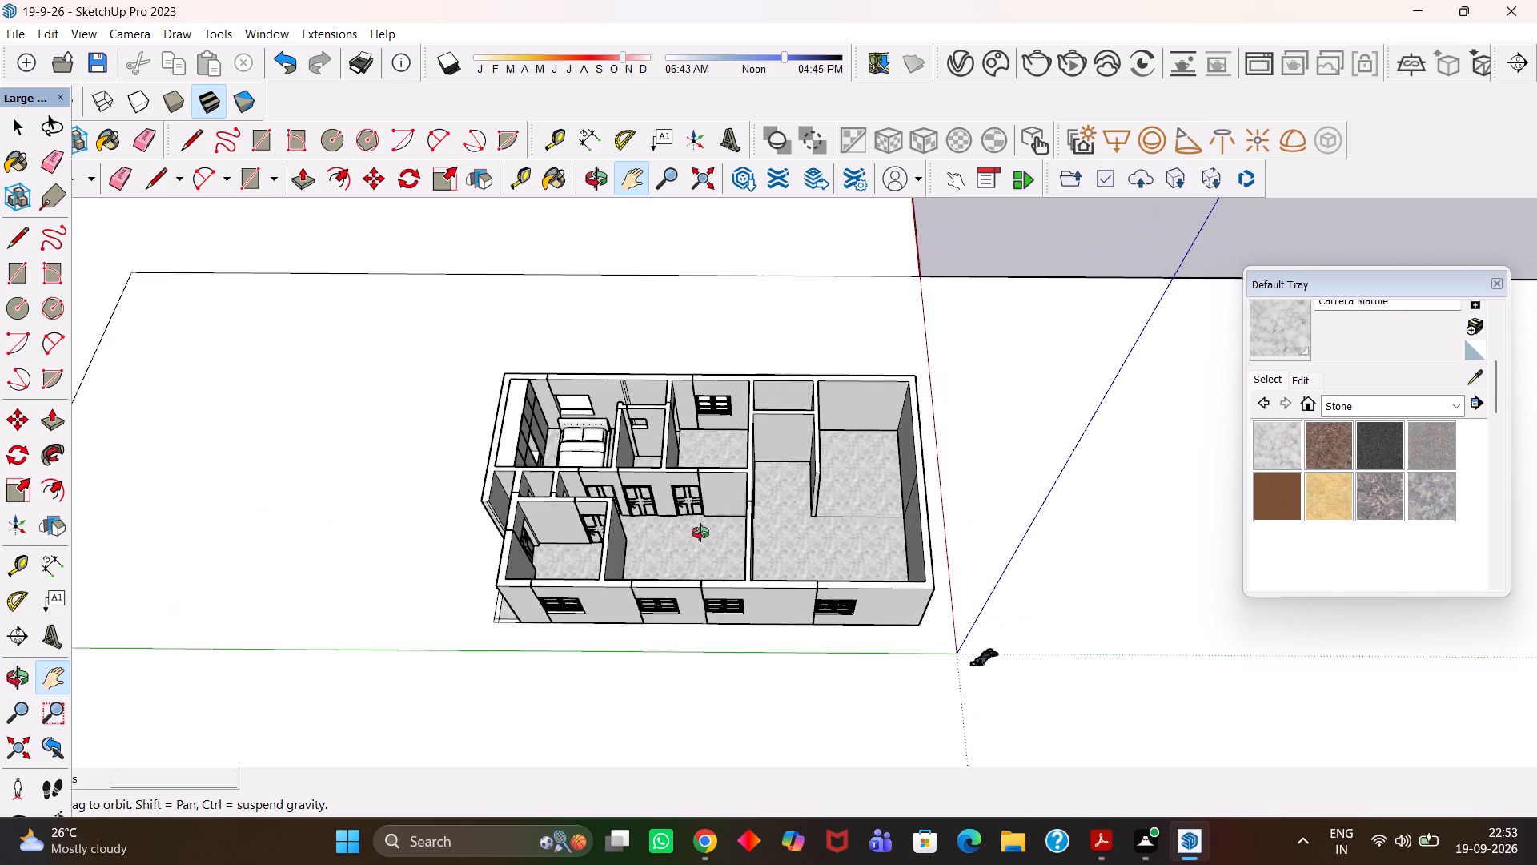
pyautogui.moveTo(700, 533); pyautogui.dragTo(688, 654, button='middle')
pyautogui.scroll(4, 688, 654)
pyautogui.moveTo(693, 521); pyautogui.dragTo(706, 563, button='middle')
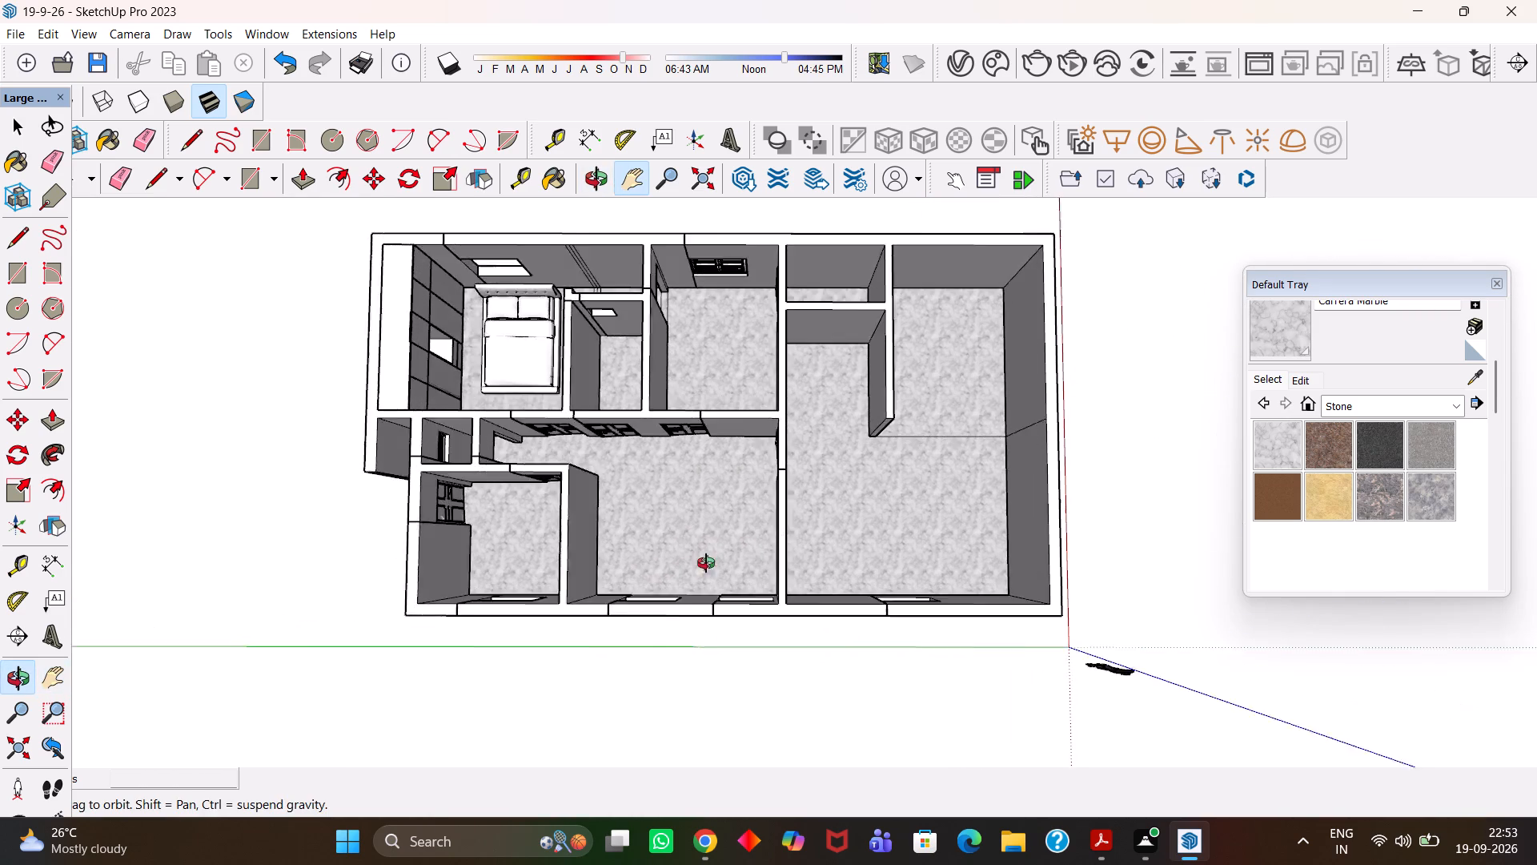
pyautogui.moveTo(706, 563); pyautogui.dragTo(723, 586, button='middle')
pyautogui.scroll(3, 723, 586)
pyautogui.scroll(-4, 723, 586)
pyautogui.moveTo(756, 541); pyautogui.dragTo(753, 592)
pyautogui.moveTo(753, 599); pyautogui.dragTo(756, 510, button='middle')
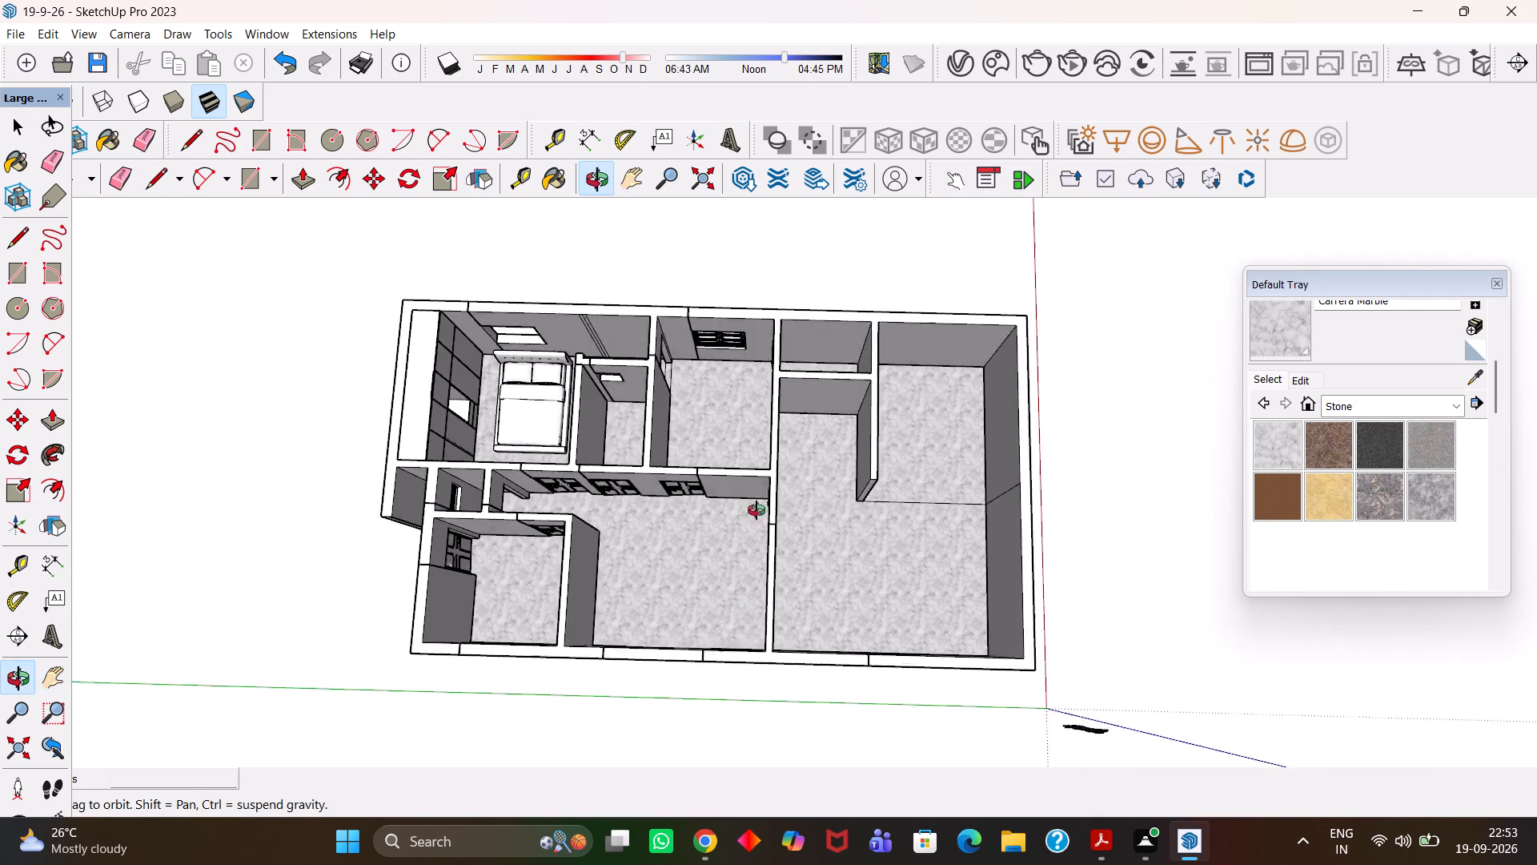
pyautogui.moveTo(756, 510); pyautogui.dragTo(746, 493, button='middle')
pyautogui.scroll(4, 747, 493)
pyautogui.scroll(-4, 748, 496)
pyautogui.scroll(4, 940, 553)
pyautogui.scroll(-5, 911, 551)
pyautogui.scroll(1, 927, 618)
pyautogui.moveTo(921, 620); pyautogui.dragTo(447, 515, button='middle')
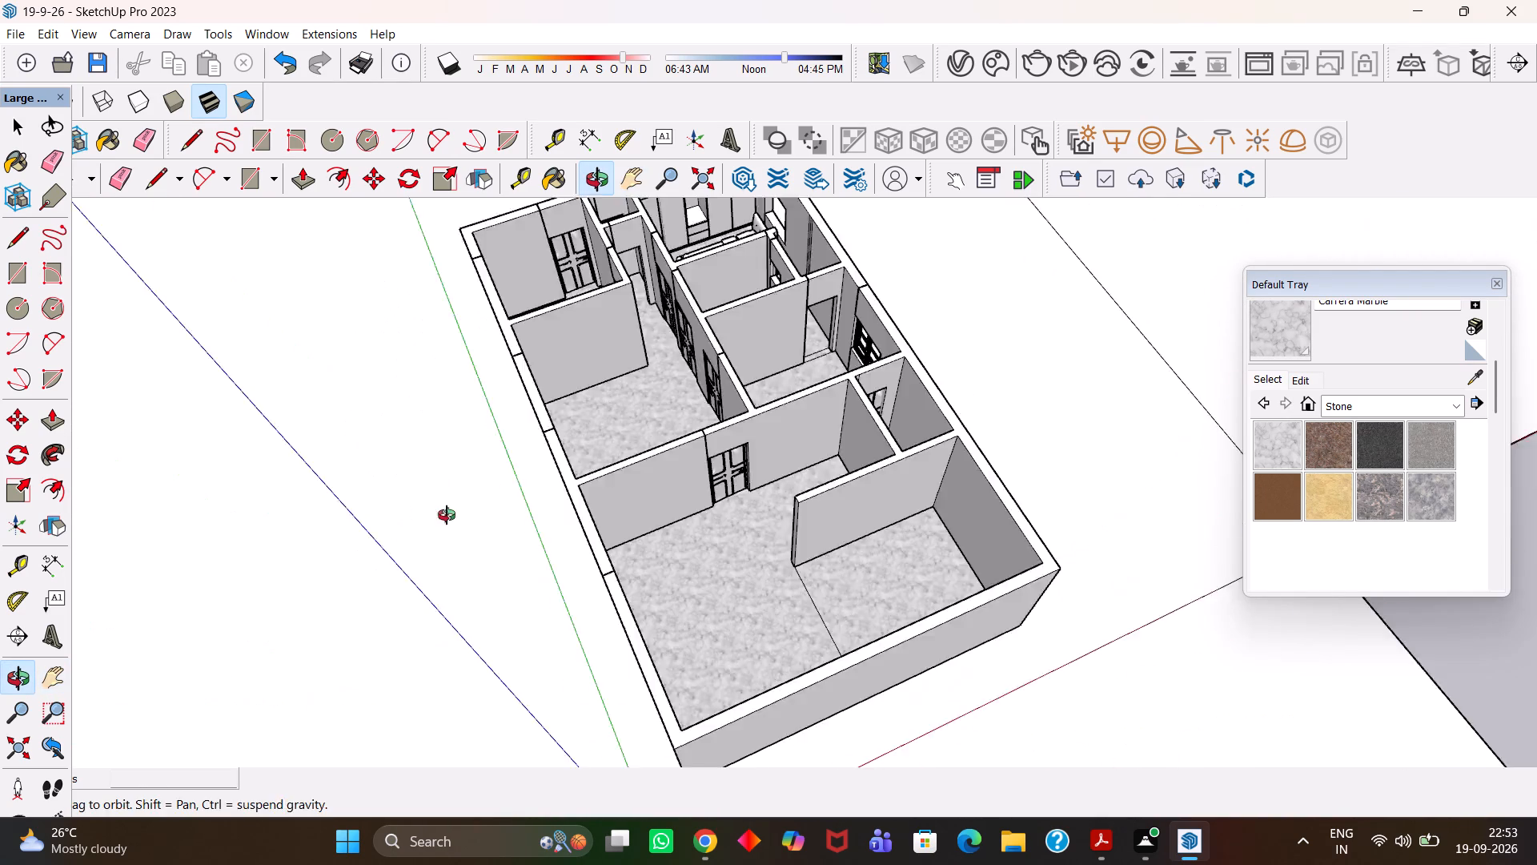
pyautogui.moveTo(447, 515); pyautogui.dragTo(410, 493, button='middle')
pyautogui.scroll(-4, 418, 449)
pyautogui.moveTo(678, 441); pyautogui.dragTo(621, 605, button='middle')
pyautogui.scroll(4, 614, 599)
pyautogui.scroll(-5, 625, 572)
pyautogui.moveTo(656, 495); pyautogui.dragTo(640, 563, button='middle')
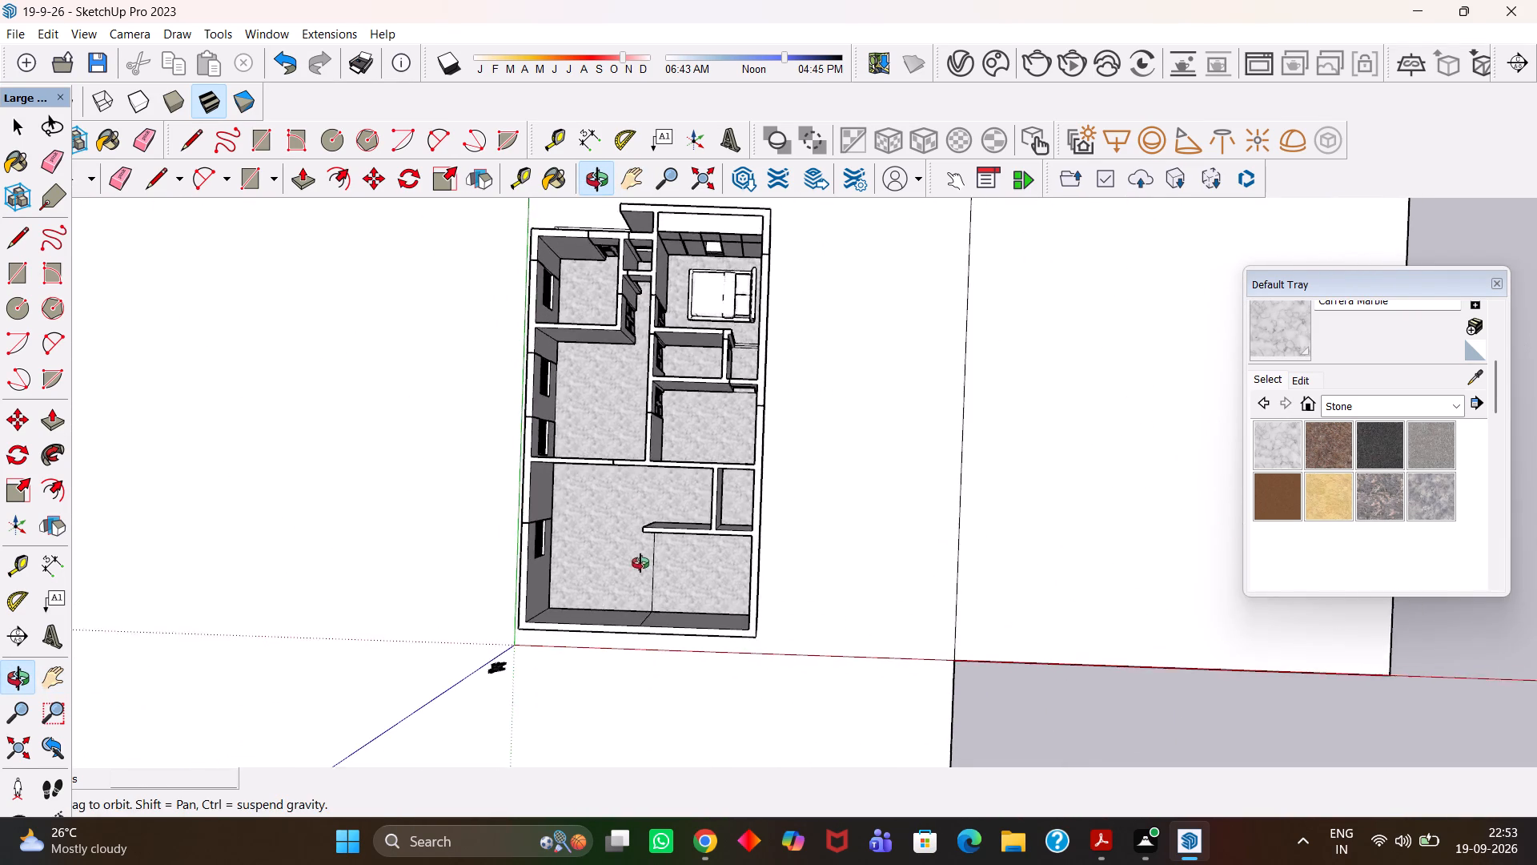
pyautogui.moveTo(640, 563); pyautogui.dragTo(648, 563, button='middle')
pyautogui.scroll(3, 648, 563)
pyautogui.moveTo(630, 521); pyautogui.dragTo(668, 616)
pyautogui.scroll(-4, 668, 616)
pyautogui.moveTo(508, 585); pyautogui.dragTo(899, 580, button='middle')
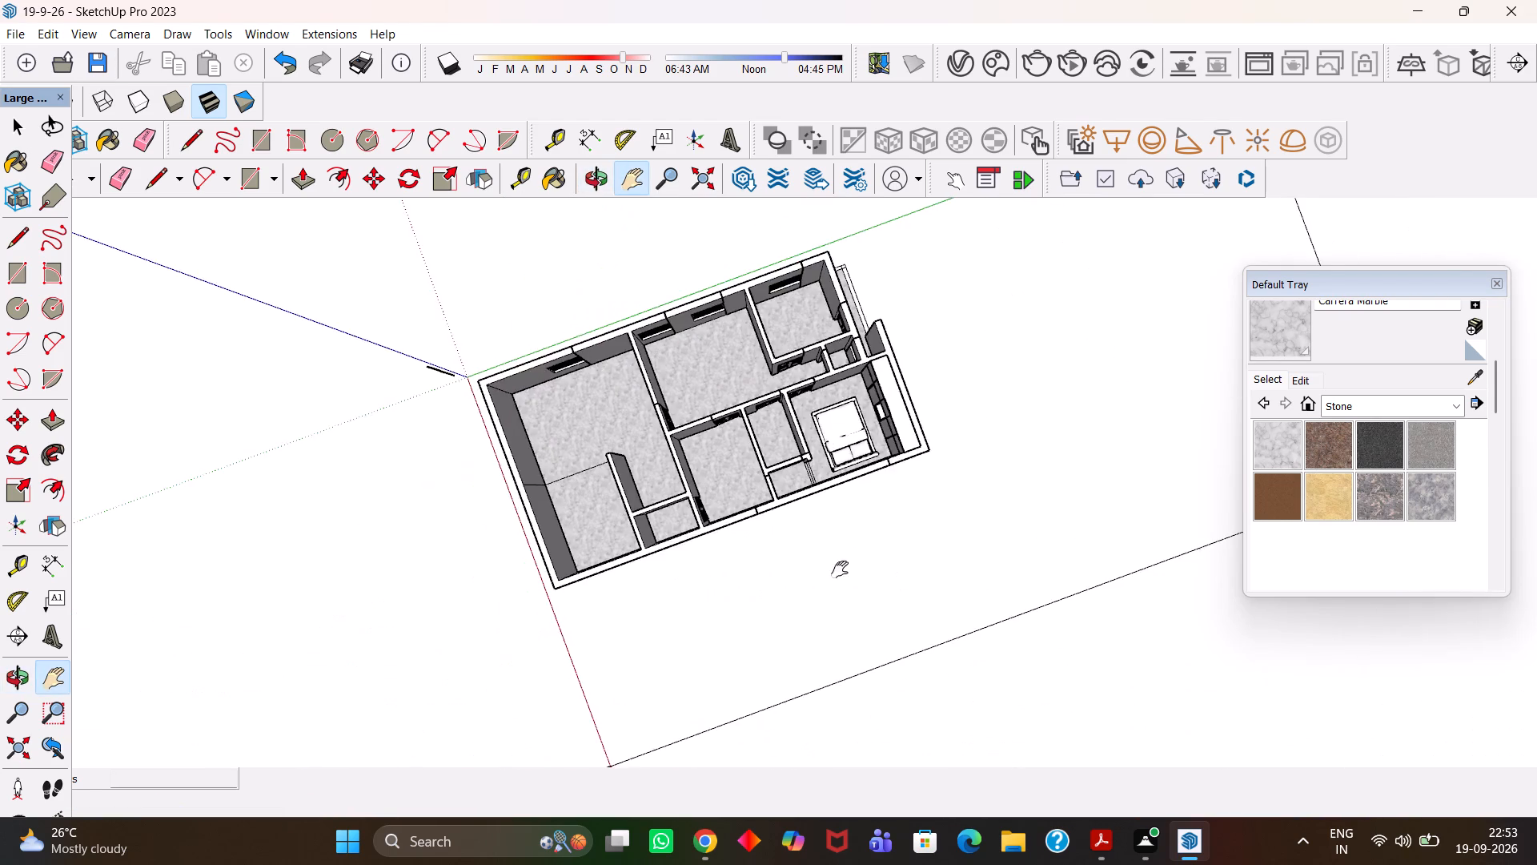
pyautogui.moveTo(604, 521); pyautogui.dragTo(740, 521, button='middle')
pyautogui.moveTo(499, 515); pyautogui.dragTo(960, 570, button='middle')
pyautogui.scroll(1, 978, 564)
pyautogui.moveTo(975, 569); pyautogui.dragTo(531, 508, button='middle')
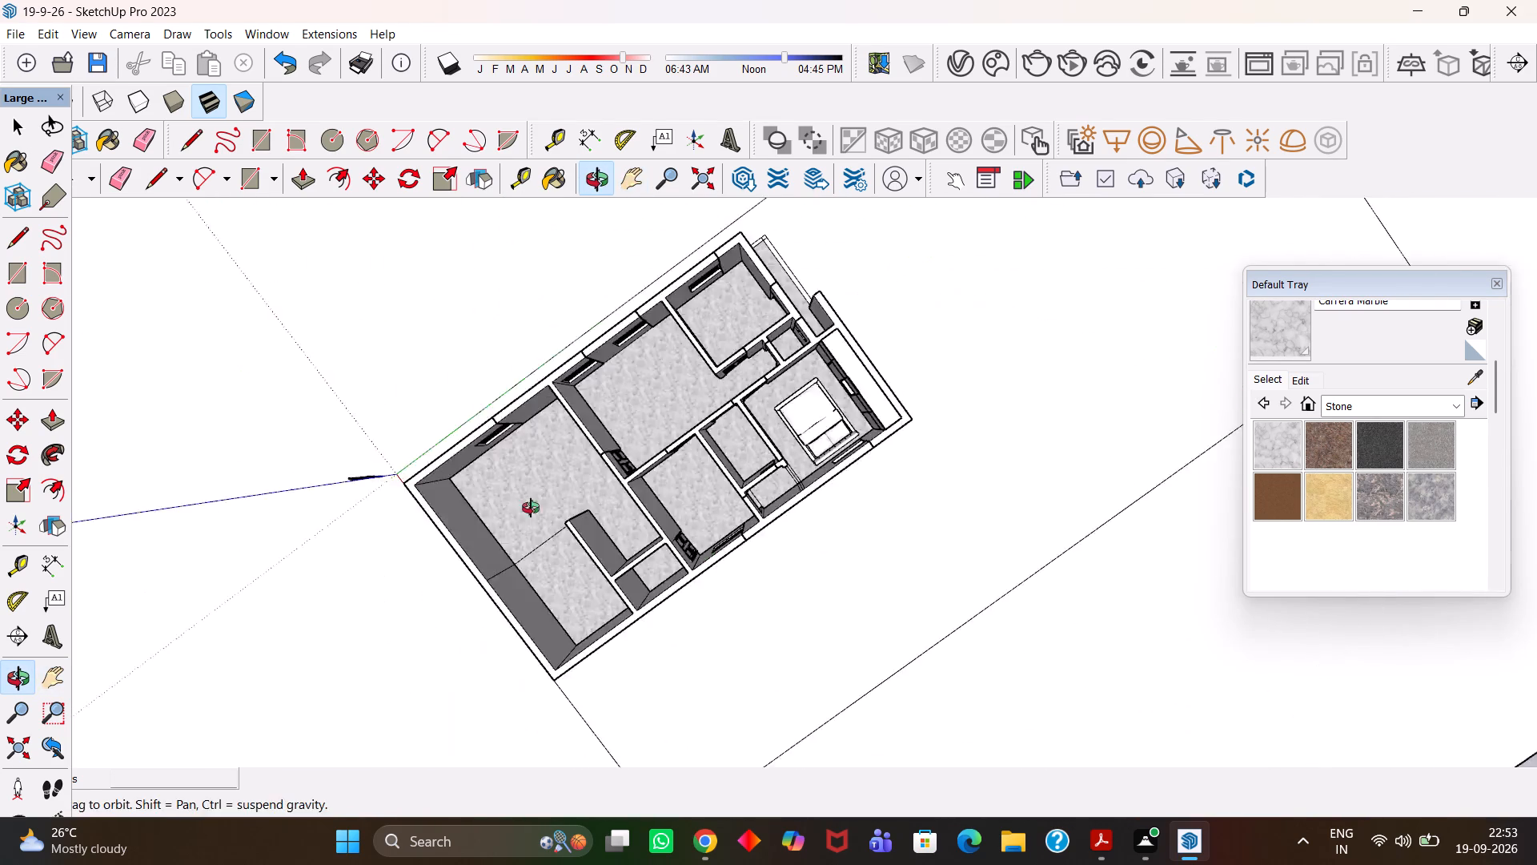
pyautogui.moveTo(531, 508); pyautogui.dragTo(492, 497, button='middle')
pyautogui.moveTo(786, 525); pyautogui.dragTo(544, 490, button='middle')
pyautogui.moveTo(484, 468); pyautogui.dragTo(893, 510, button='middle')
pyautogui.moveTo(520, 485); pyautogui.dragTo(765, 505, button='middle')
pyautogui.moveTo(604, 501); pyautogui.dragTo(830, 512, button='middle')
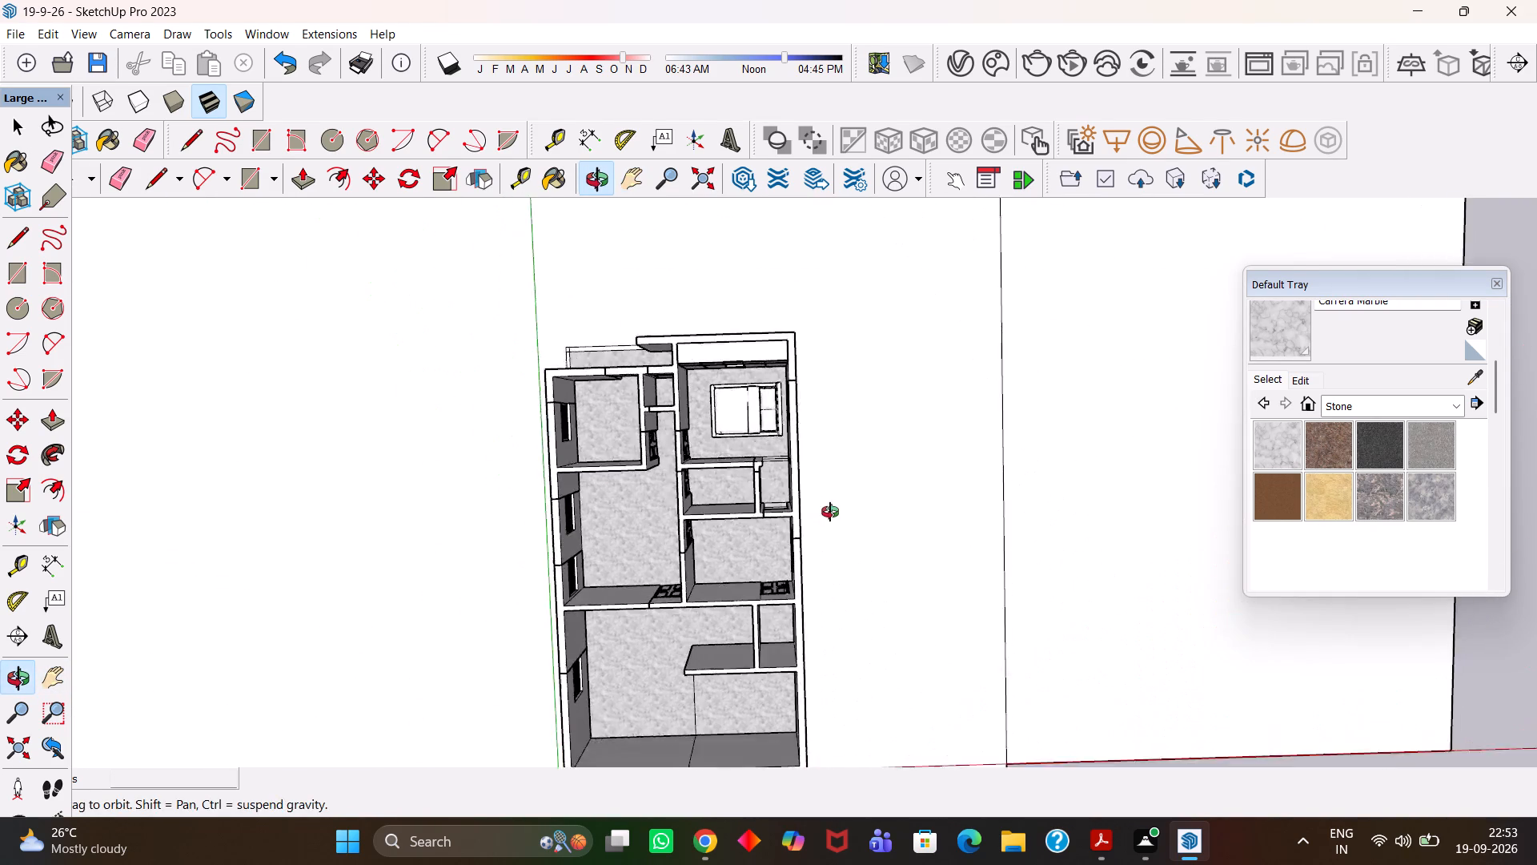
pyautogui.moveTo(830, 512); pyautogui.dragTo(227, 371, button='middle')
pyautogui.scroll(1, 347, 418)
pyautogui.moveTo(328, 419); pyautogui.dragTo(915, 459, button='middle')
pyautogui.moveTo(389, 466); pyautogui.dragTo(613, 506, button='middle')
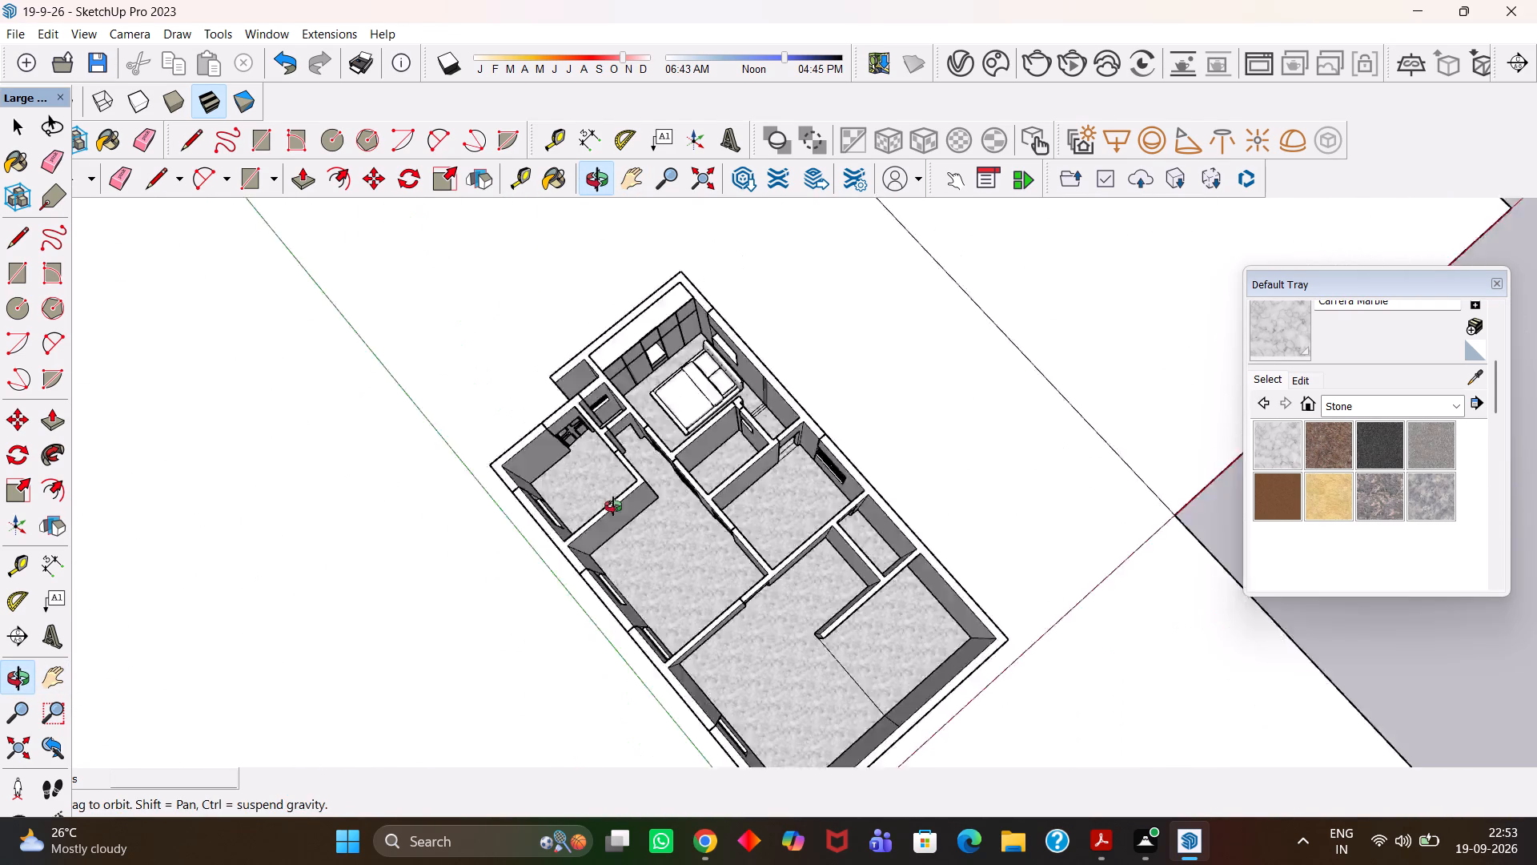
pyautogui.moveTo(613, 506); pyautogui.dragTo(869, 520, button='middle')
pyautogui.scroll(3, 842, 529)
pyautogui.moveTo(896, 541); pyautogui.dragTo(789, 550, button='middle')
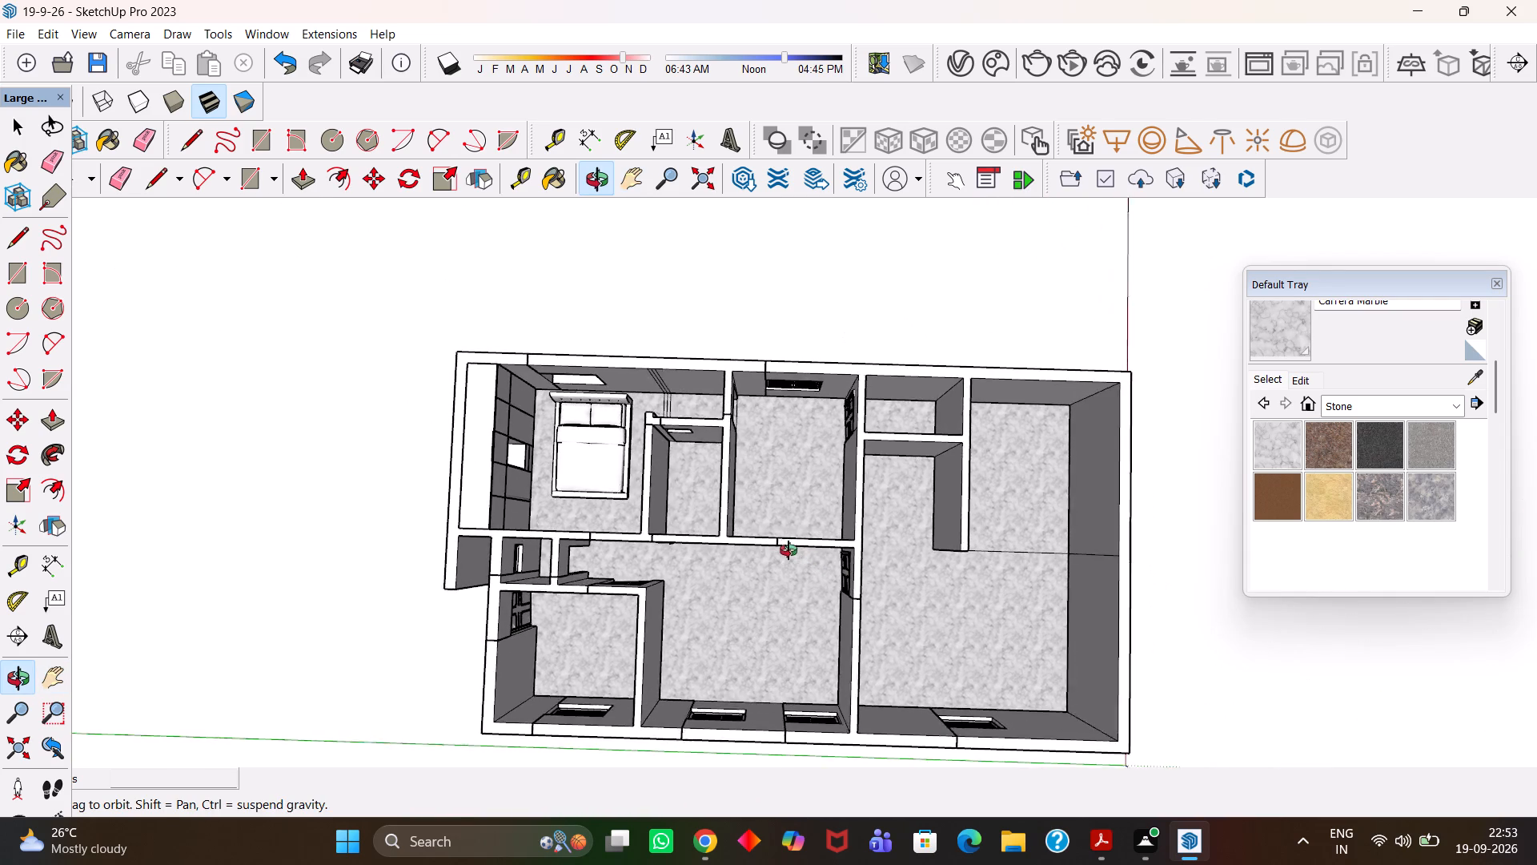
pyautogui.moveTo(789, 550); pyautogui.dragTo(812, 549, button='middle')
pyautogui.scroll(3, 812, 549)
pyautogui.moveTo(790, 518); pyautogui.dragTo(764, 497)
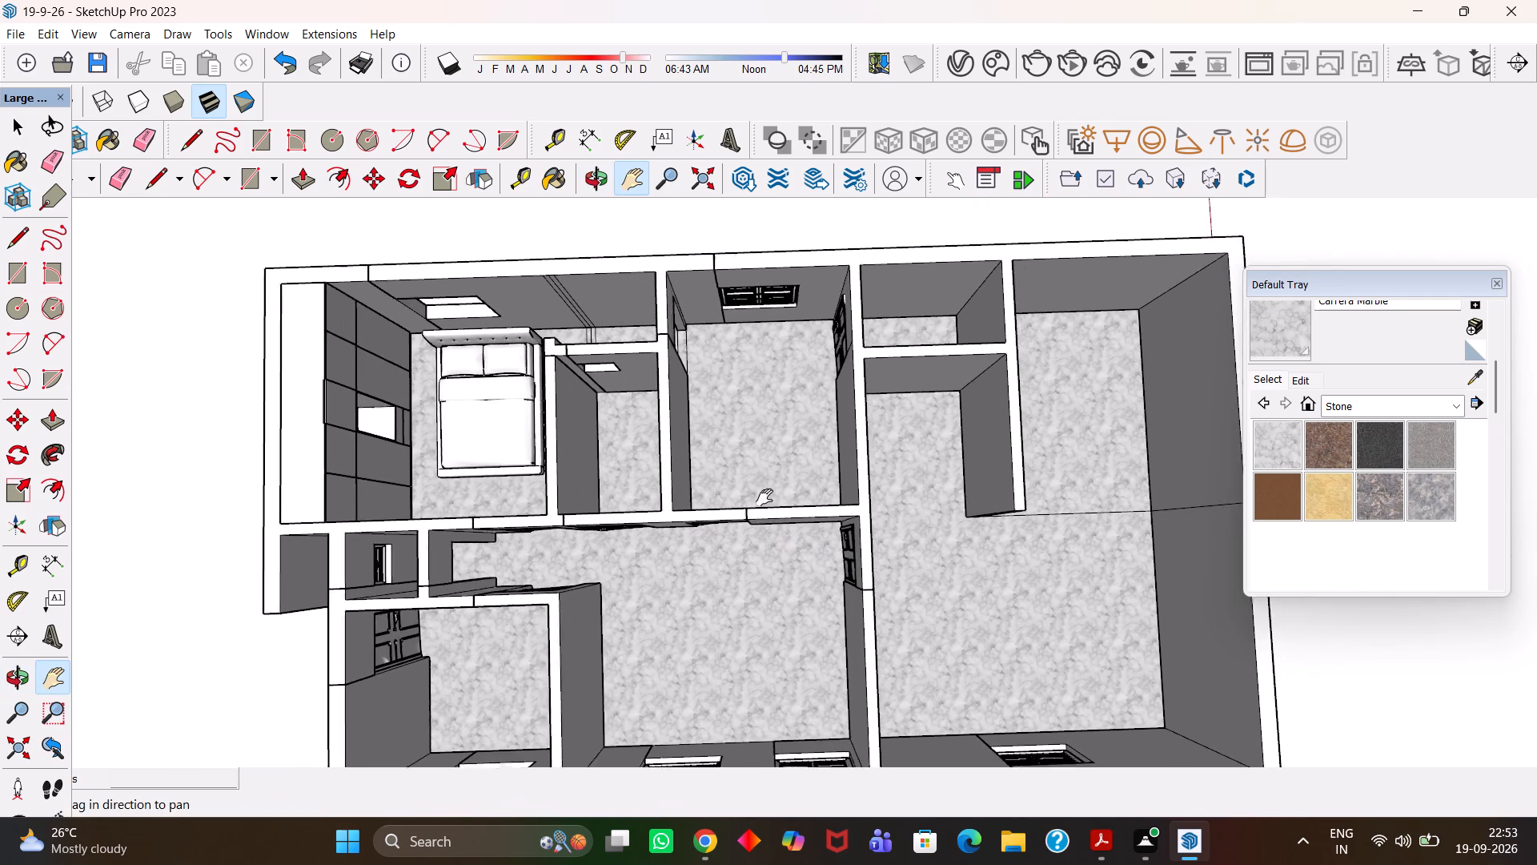
pyautogui.moveTo(764, 497); pyautogui.dragTo(753, 489)
pyautogui.scroll(-2, 753, 483)
pyautogui.moveTo(778, 489); pyautogui.dragTo(764, 492, button='middle')
pyautogui.scroll(1, 764, 492)
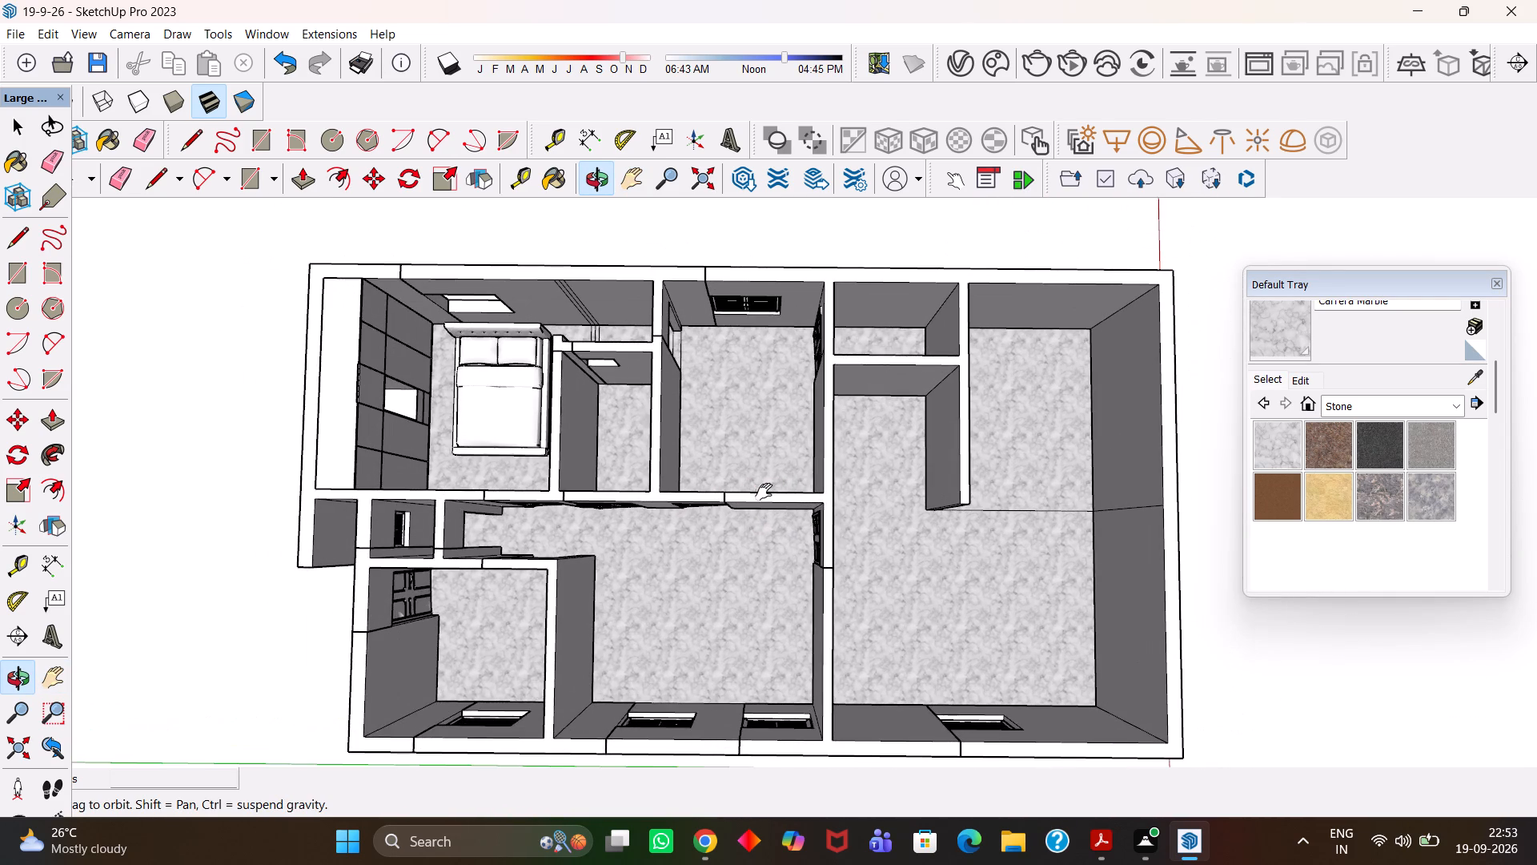
pyautogui.scroll(2, 764, 492)
pyautogui.scroll(-1, 764, 492)
pyautogui.moveTo(768, 521); pyautogui.dragTo(769, 505)
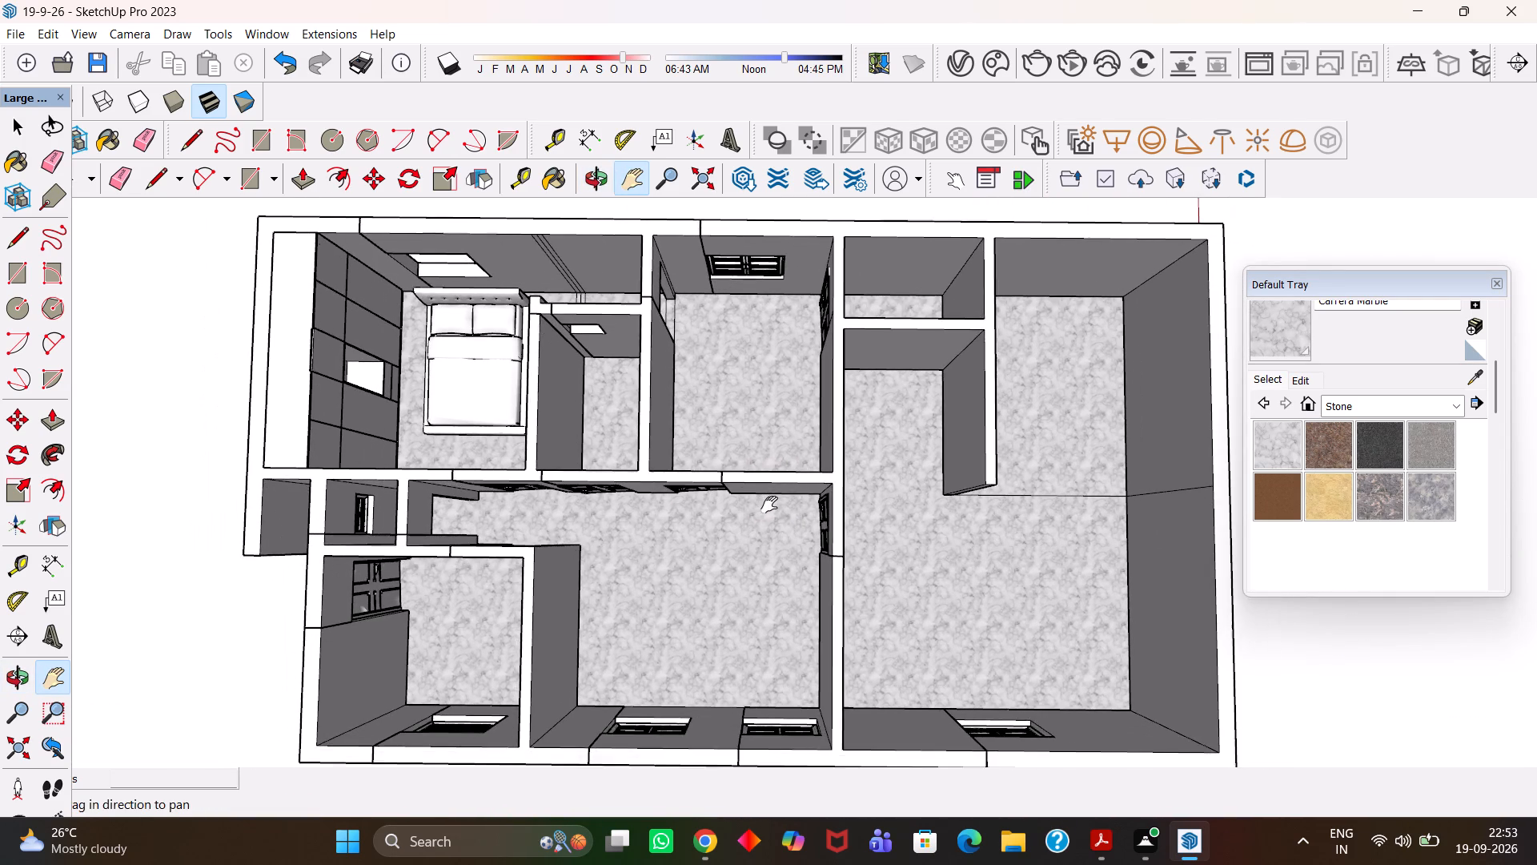
pyautogui.moveTo(769, 505); pyautogui.dragTo(770, 504)
pyautogui.scroll(-2, 770, 505)
pyautogui.moveTo(746, 531); pyautogui.dragTo(753, 519, button='middle')
pyautogui.scroll(3, 753, 519)
pyautogui.scroll(-2, 753, 519)
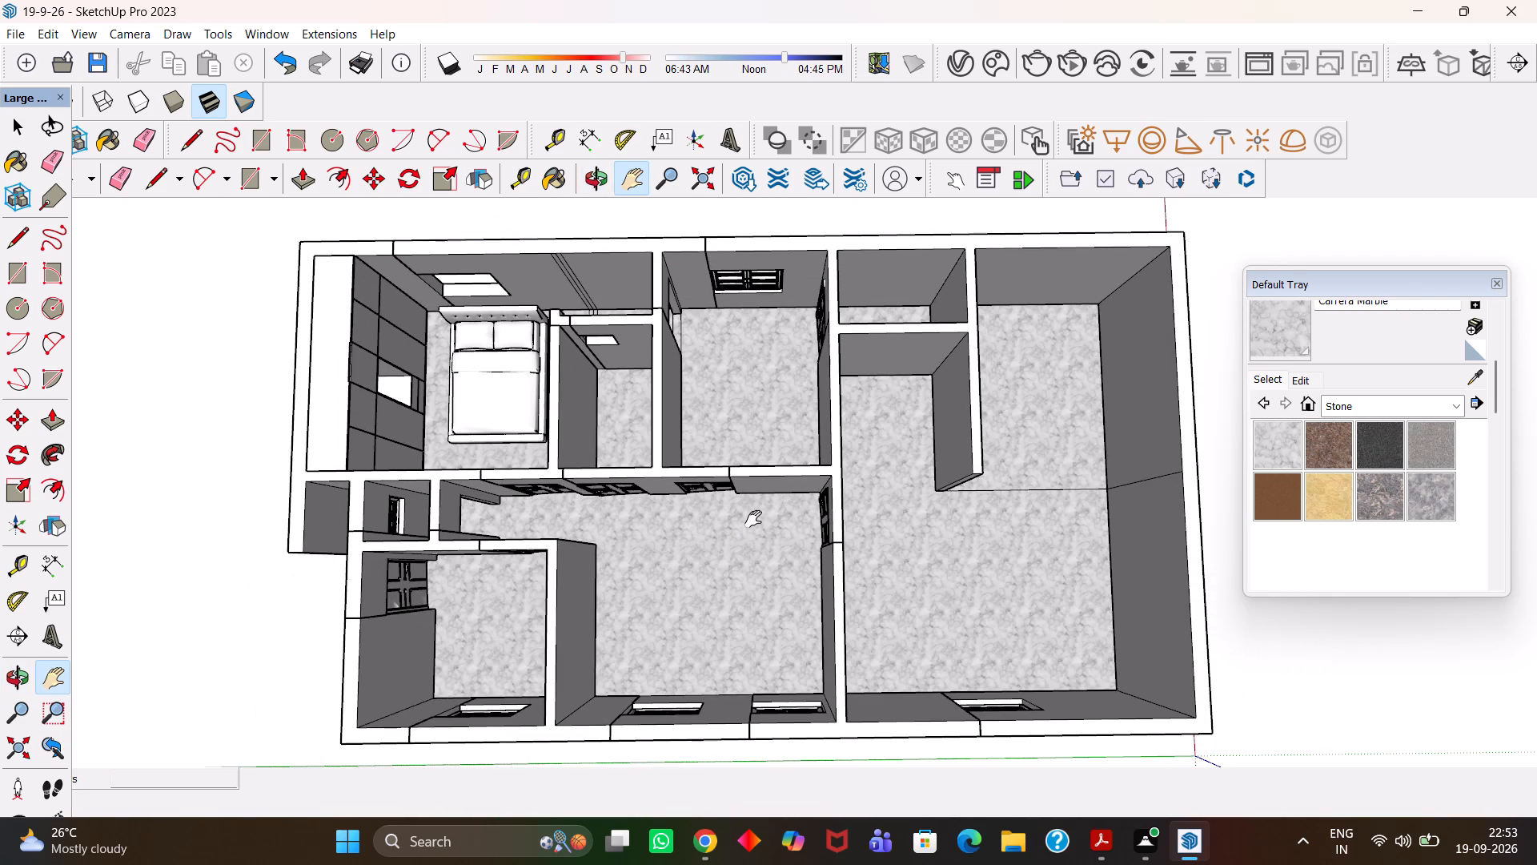
pyautogui.scroll(4, 753, 519)
pyautogui.scroll(-7, 753, 519)
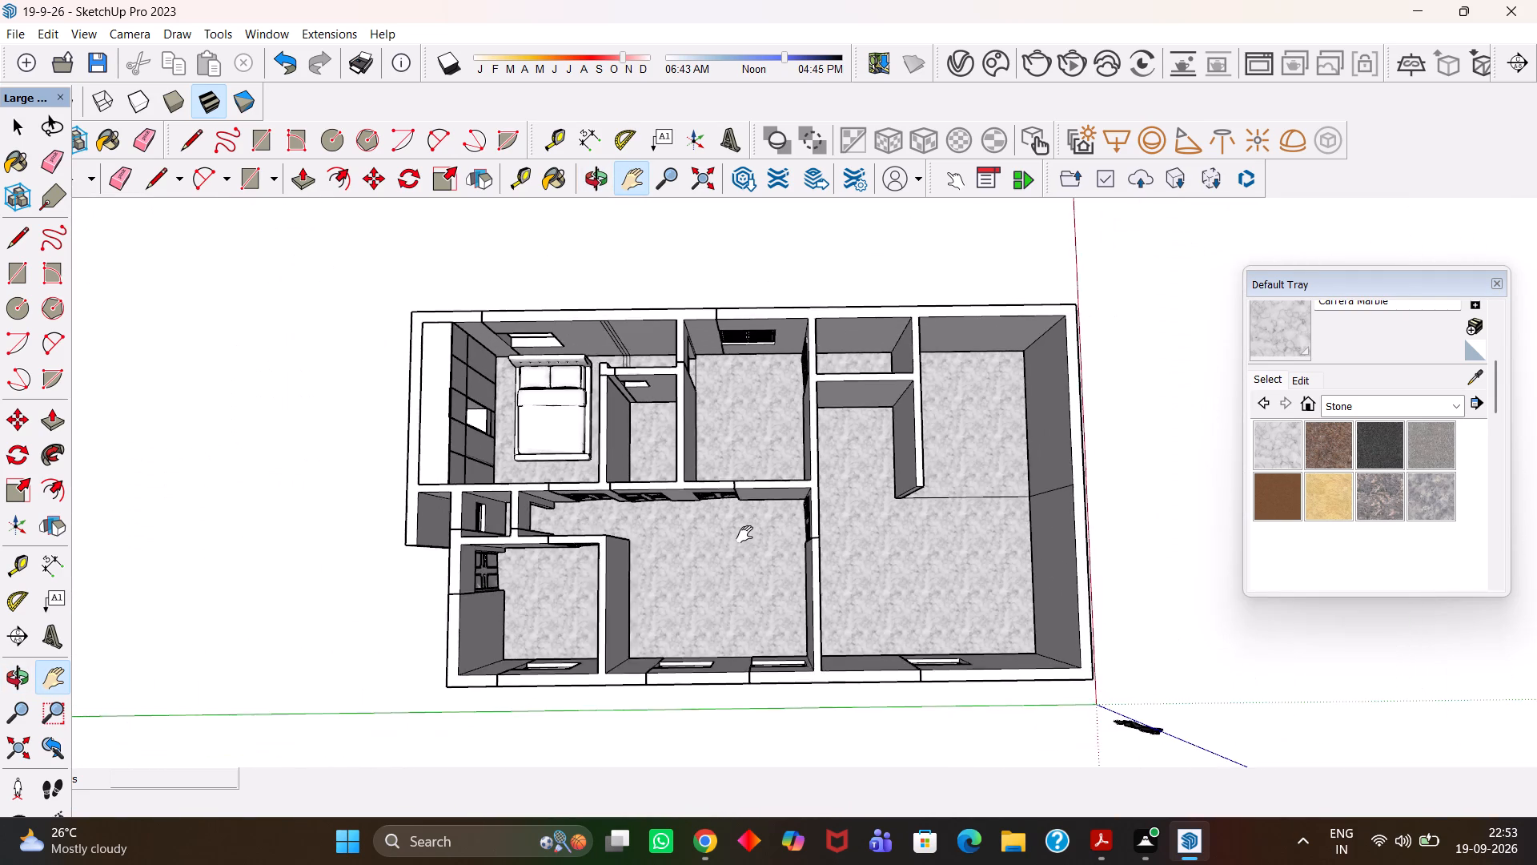
pyautogui.scroll(4, 741, 541)
pyautogui.scroll(-3, 738, 543)
pyautogui.moveTo(743, 560); pyautogui.dragTo(751, 523, button='middle')
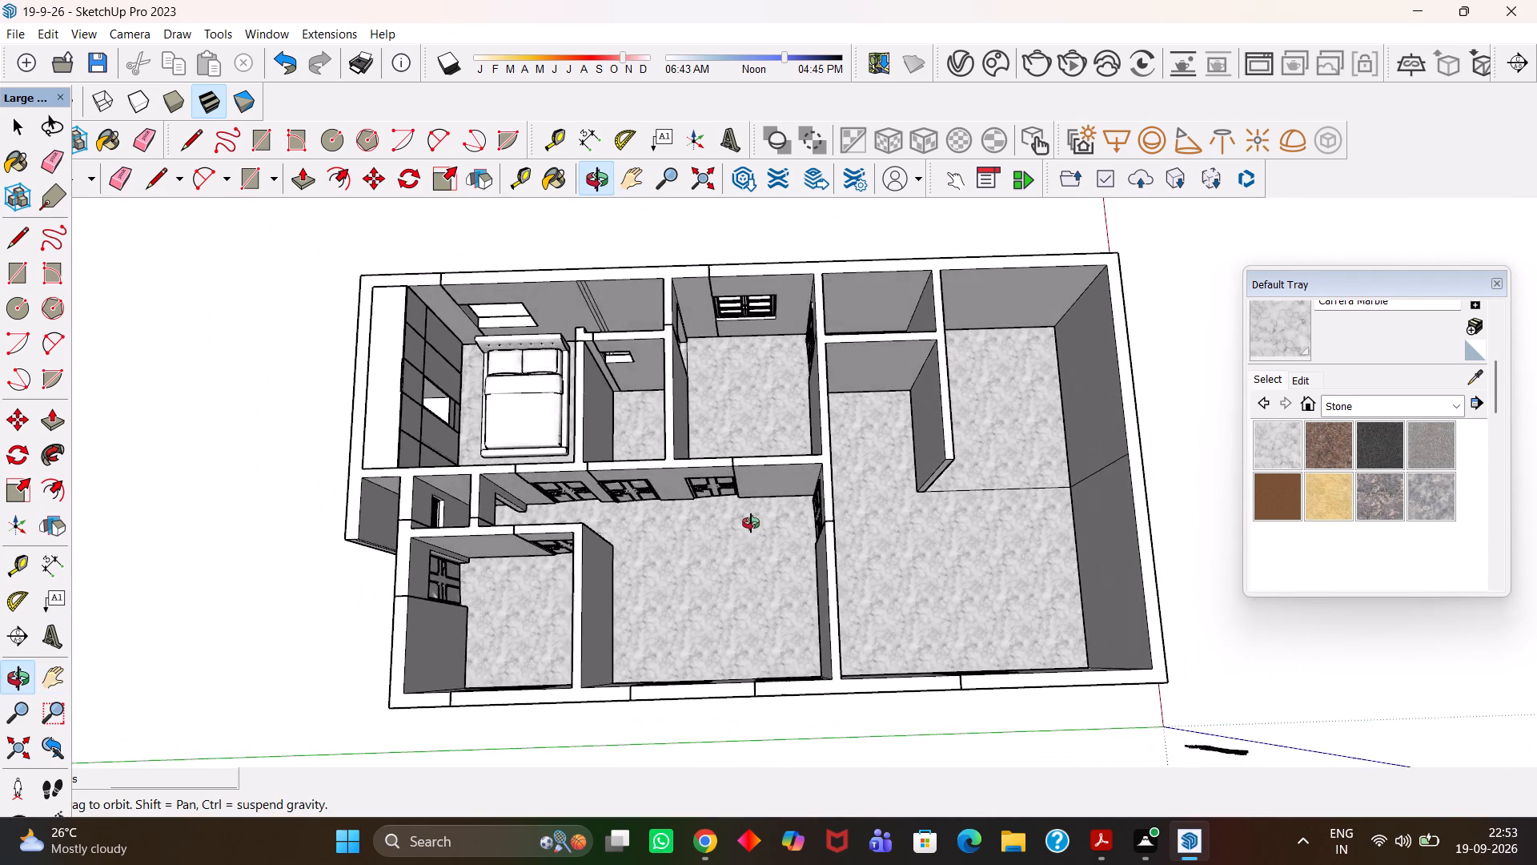
pyautogui.moveTo(751, 523); pyautogui.dragTo(732, 548, button='middle')
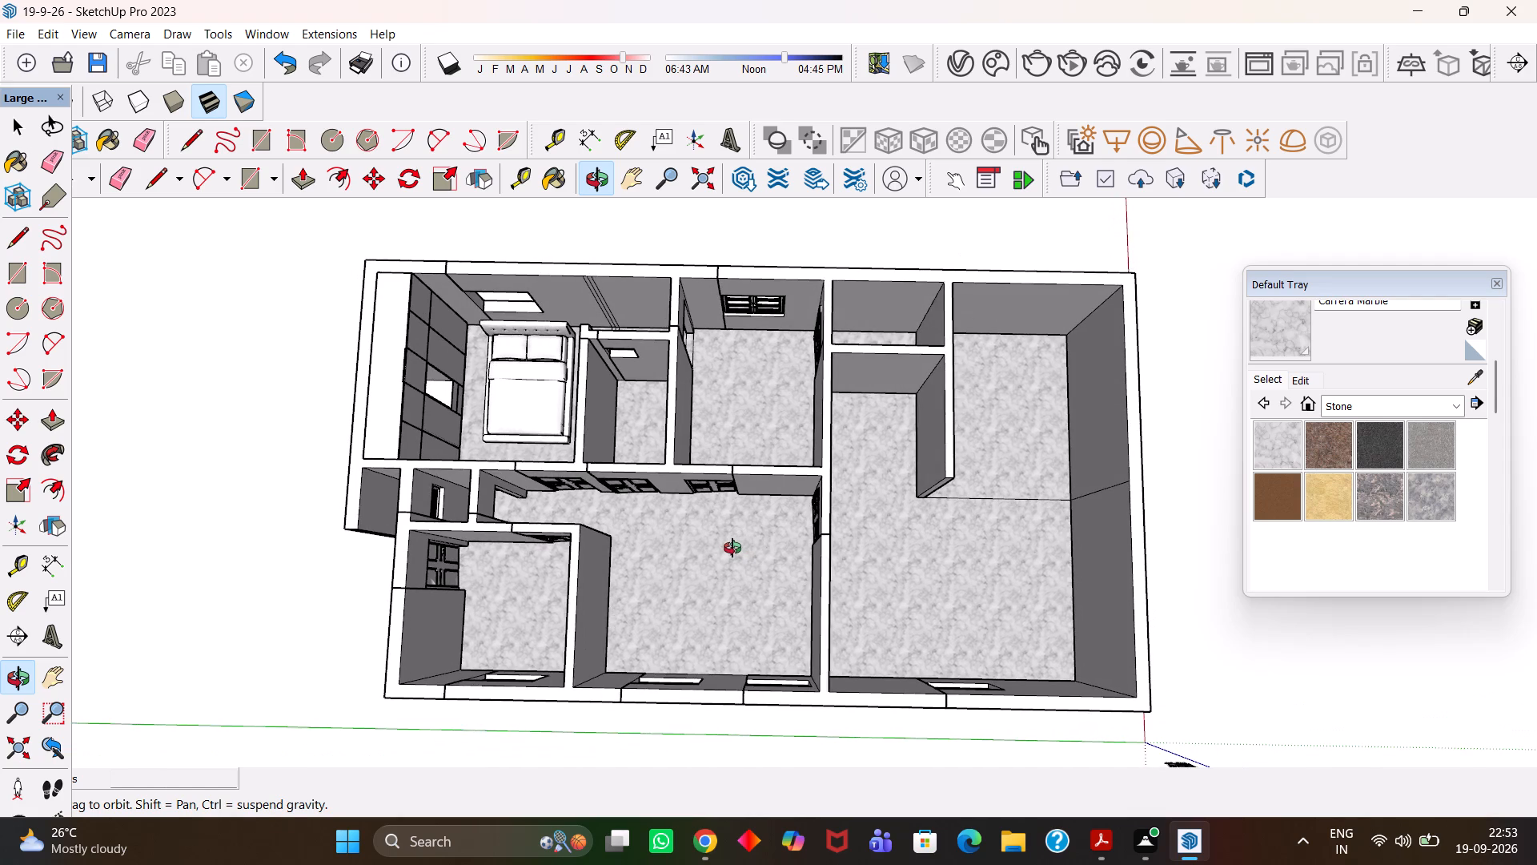
pyautogui.moveTo(732, 548); pyautogui.dragTo(733, 548, button='middle')
pyautogui.moveTo(737, 548); pyautogui.dragTo(765, 545)
pyautogui.moveTo(765, 545); pyautogui.dragTo(773, 545, button='middle')
pyautogui.scroll(1, 773, 545)
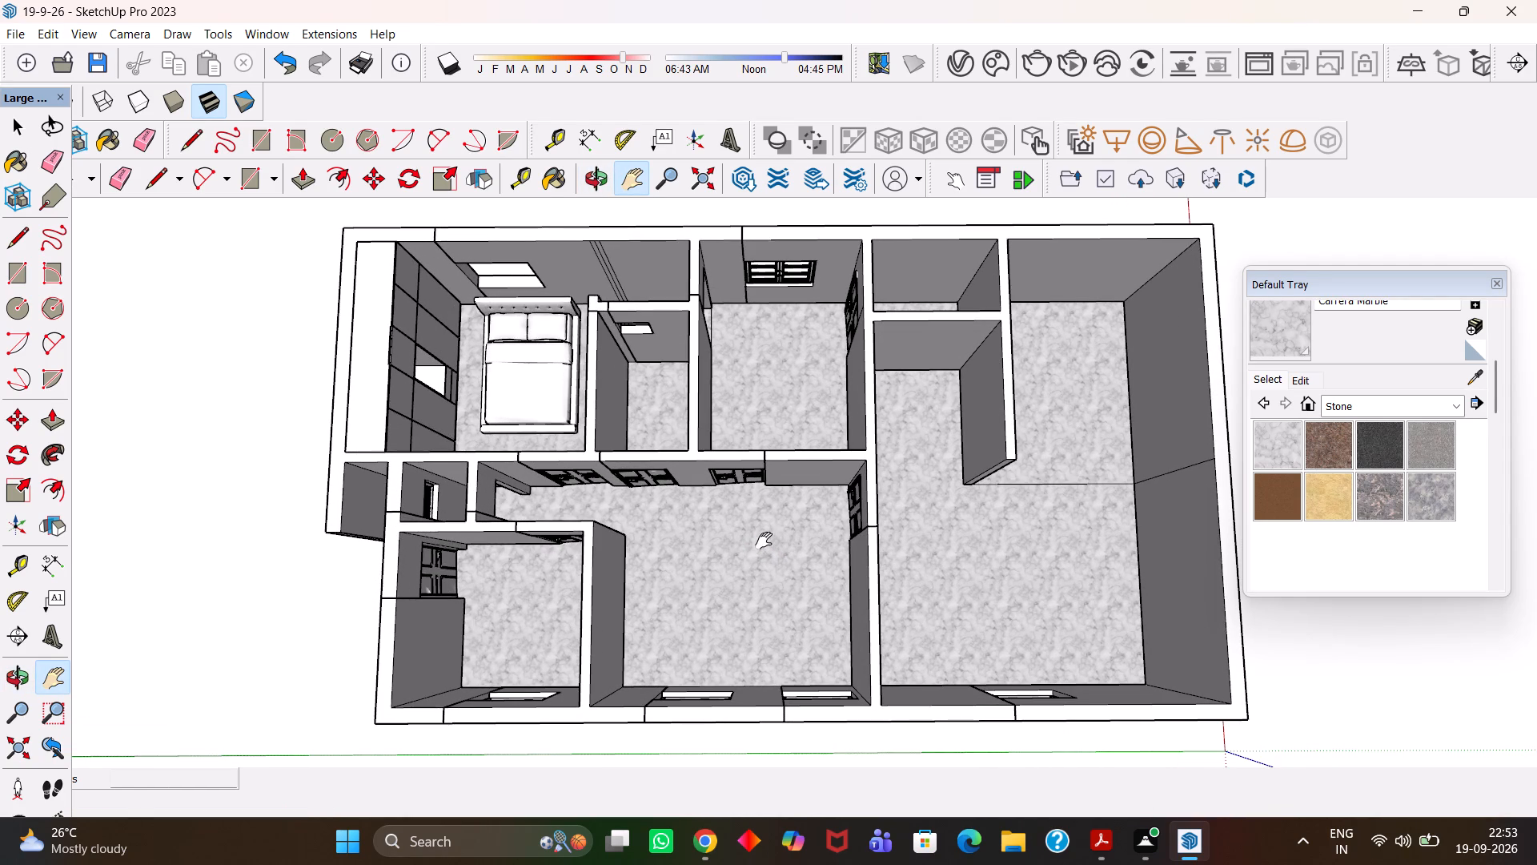
# Save the model with the full apartment plan in view.
pyautogui.hotkey('ctrl', 's')
pyautogui.hotkey('ctrl', 's')
pyautogui.hotkey('ctrl', 's')
pyautogui.hotkey('ctrl', 's')
# Copy the fitted window on the bedroom-side exterior wall and place the copy over the bedroom's empty window opening.
pyautogui.scroll(4, 764, 541)
pyautogui.scroll(-2, 764, 541)
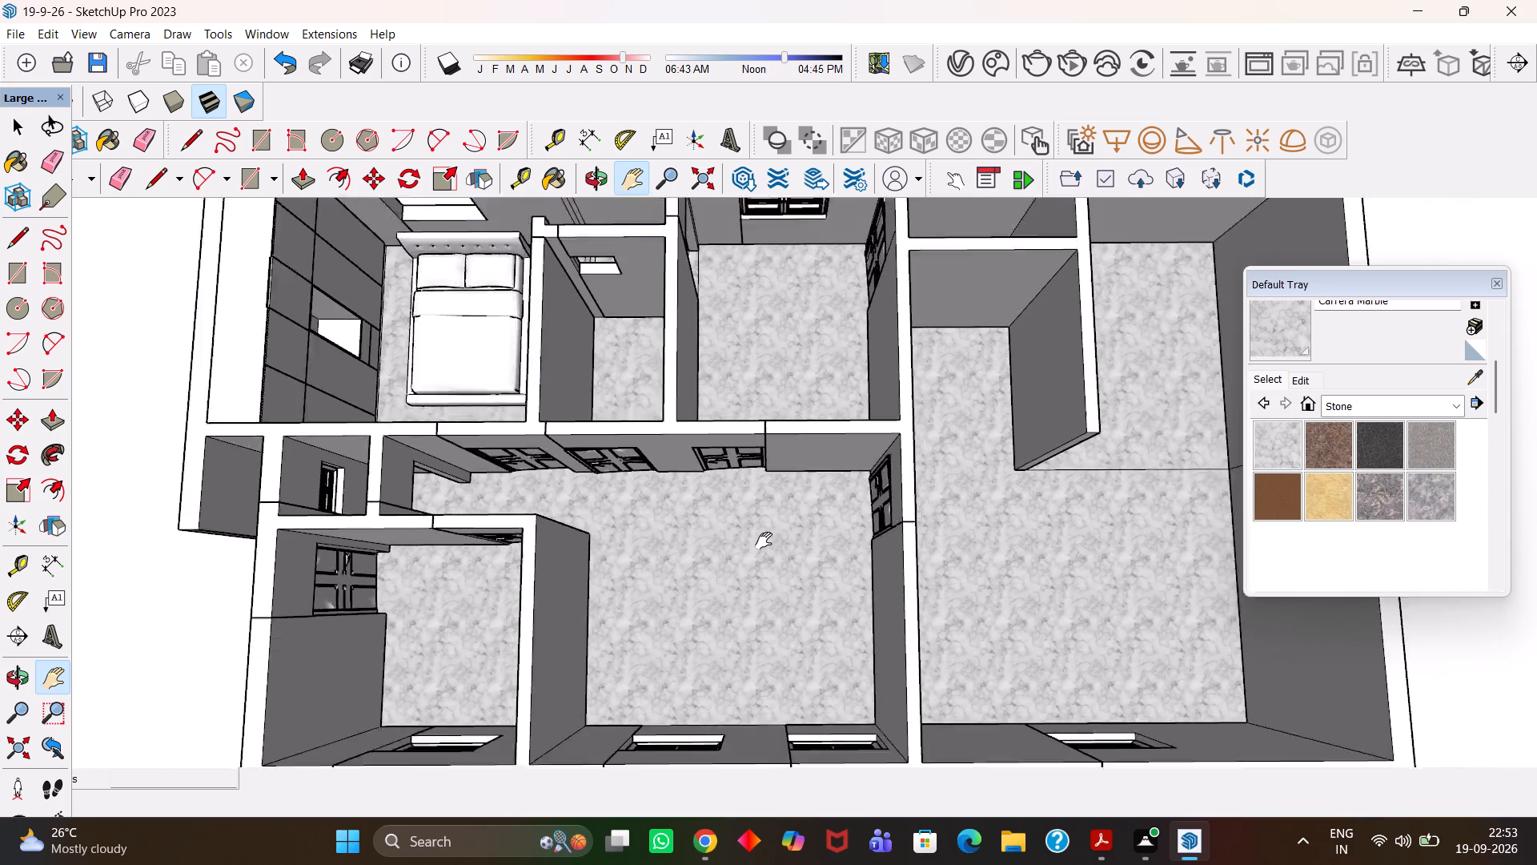
pyautogui.scroll(-6, 764, 541)
pyautogui.moveTo(773, 565); pyautogui.dragTo(776, 420, button='middle')
pyautogui.scroll(4, 740, 477)
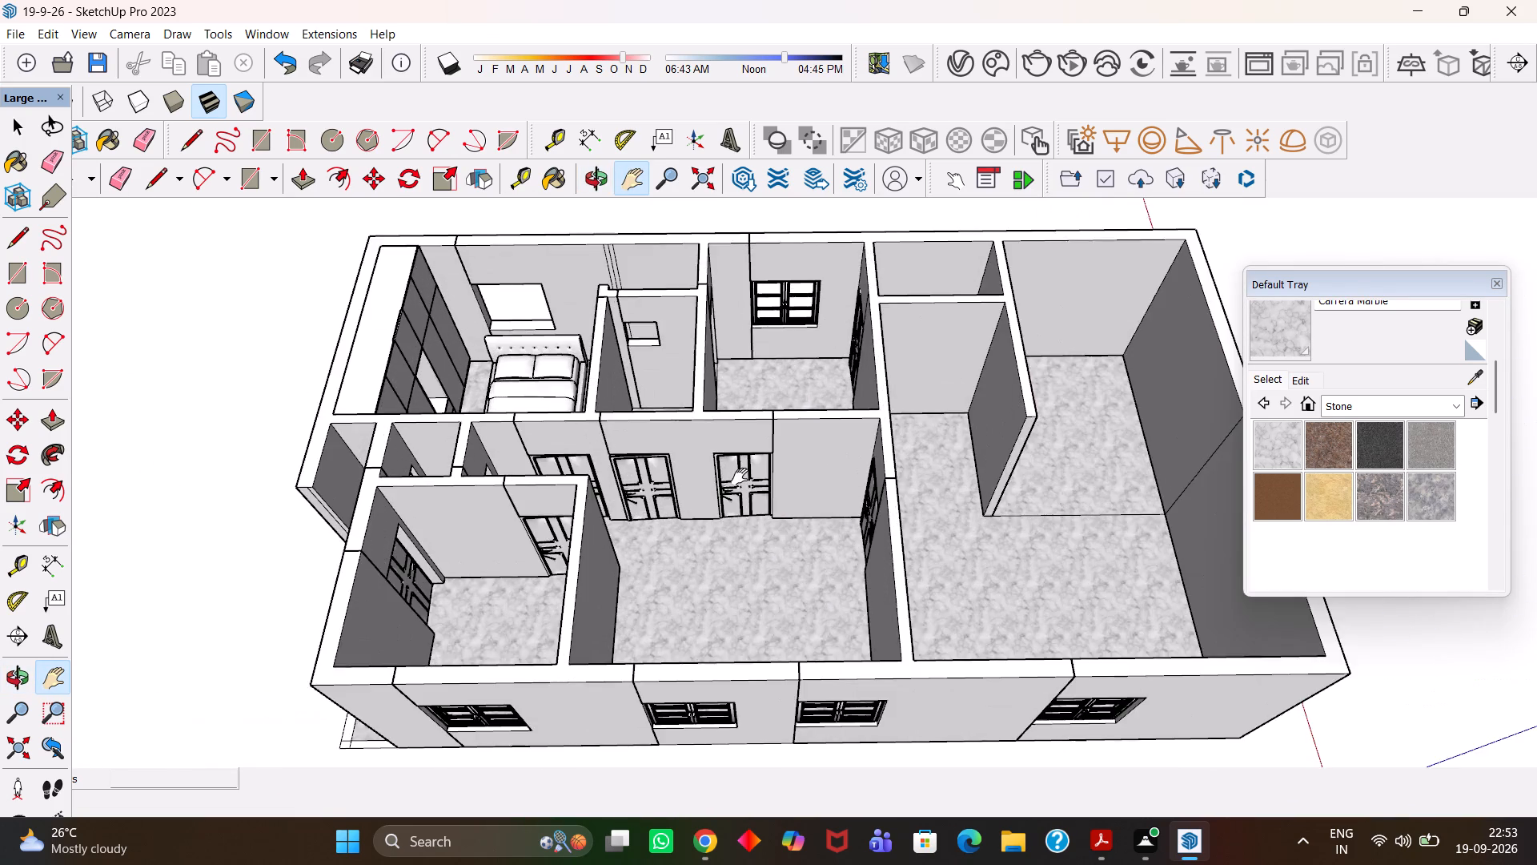
pyautogui.scroll(-4, 740, 477)
pyautogui.moveTo(855, 520); pyautogui.dragTo(452, 449, button='middle')
pyautogui.scroll(-4, 637, 503)
pyautogui.moveTo(929, 612); pyautogui.dragTo(419, 551, button='middle')
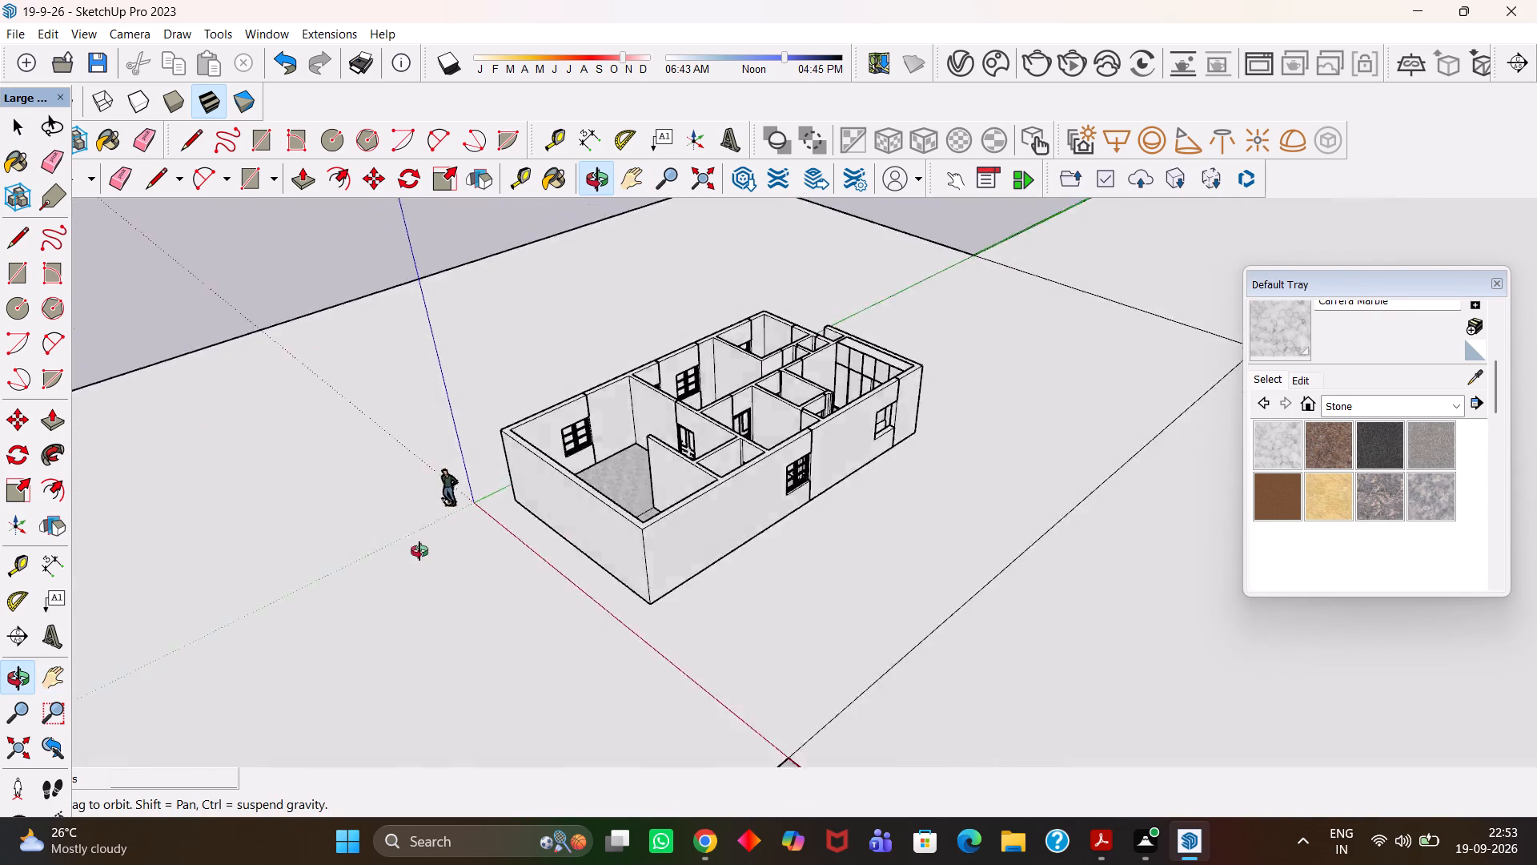
pyautogui.moveTo(419, 551); pyautogui.dragTo(403, 551, button='middle')
pyautogui.scroll(3, 869, 534)
pyautogui.moveTo(728, 479); pyautogui.dragTo(591, 536, button='middle')
pyautogui.scroll(-2, 587, 538)
pyautogui.moveTo(748, 482); pyautogui.dragTo(695, 551)
pyautogui.scroll(3, 655, 556)
pyautogui.moveTo(660, 568); pyautogui.dragTo(633, 532, button='middle')
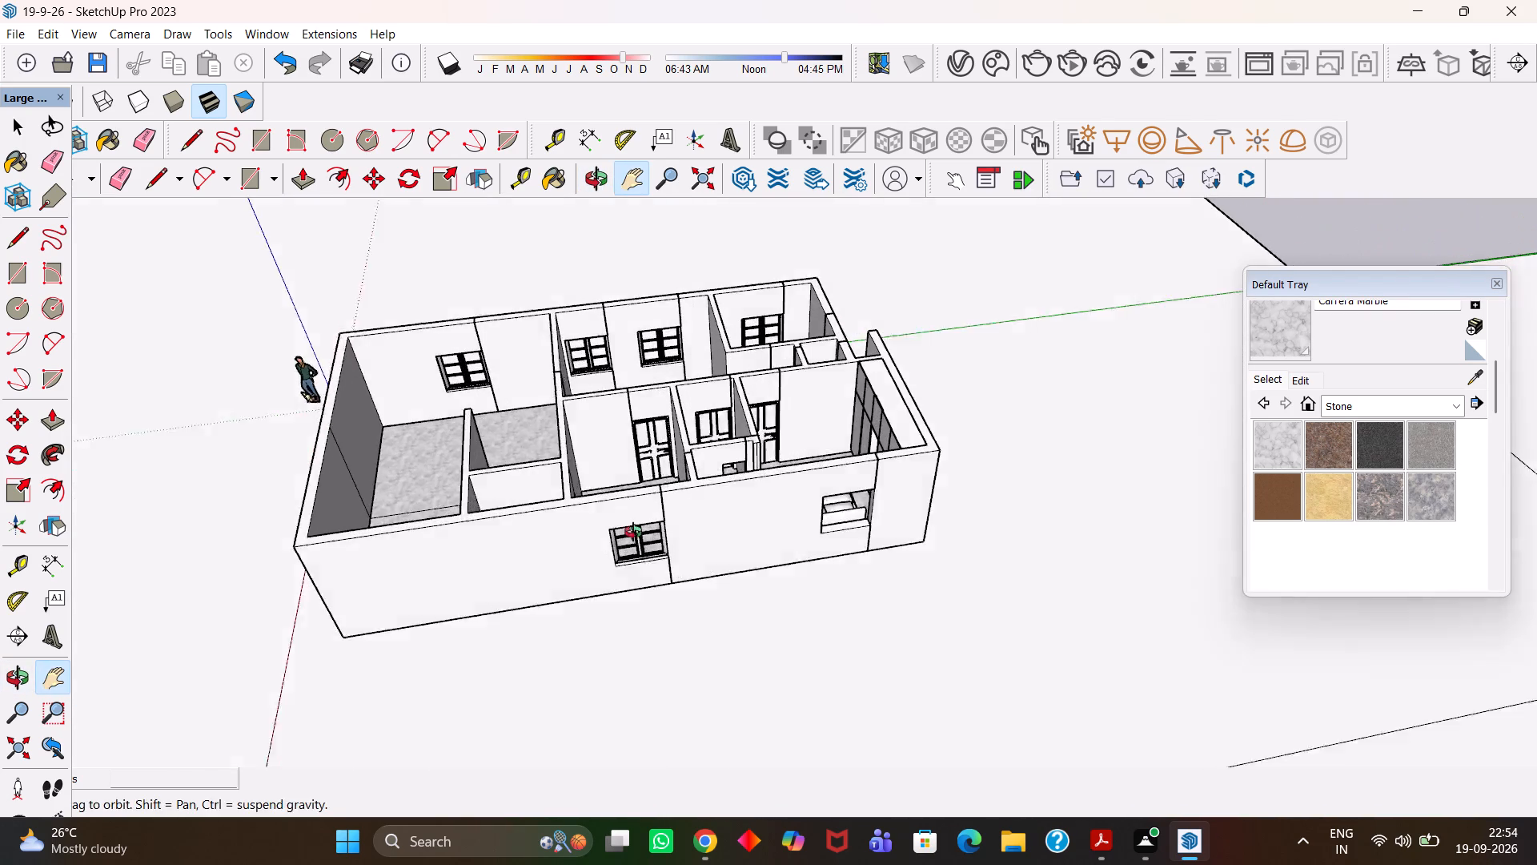
pyautogui.moveTo(633, 532); pyautogui.dragTo(633, 529, button='middle')
pyautogui.scroll(1, 633, 529)
pyautogui.press('space')
pyautogui.scroll(3, 633, 525)
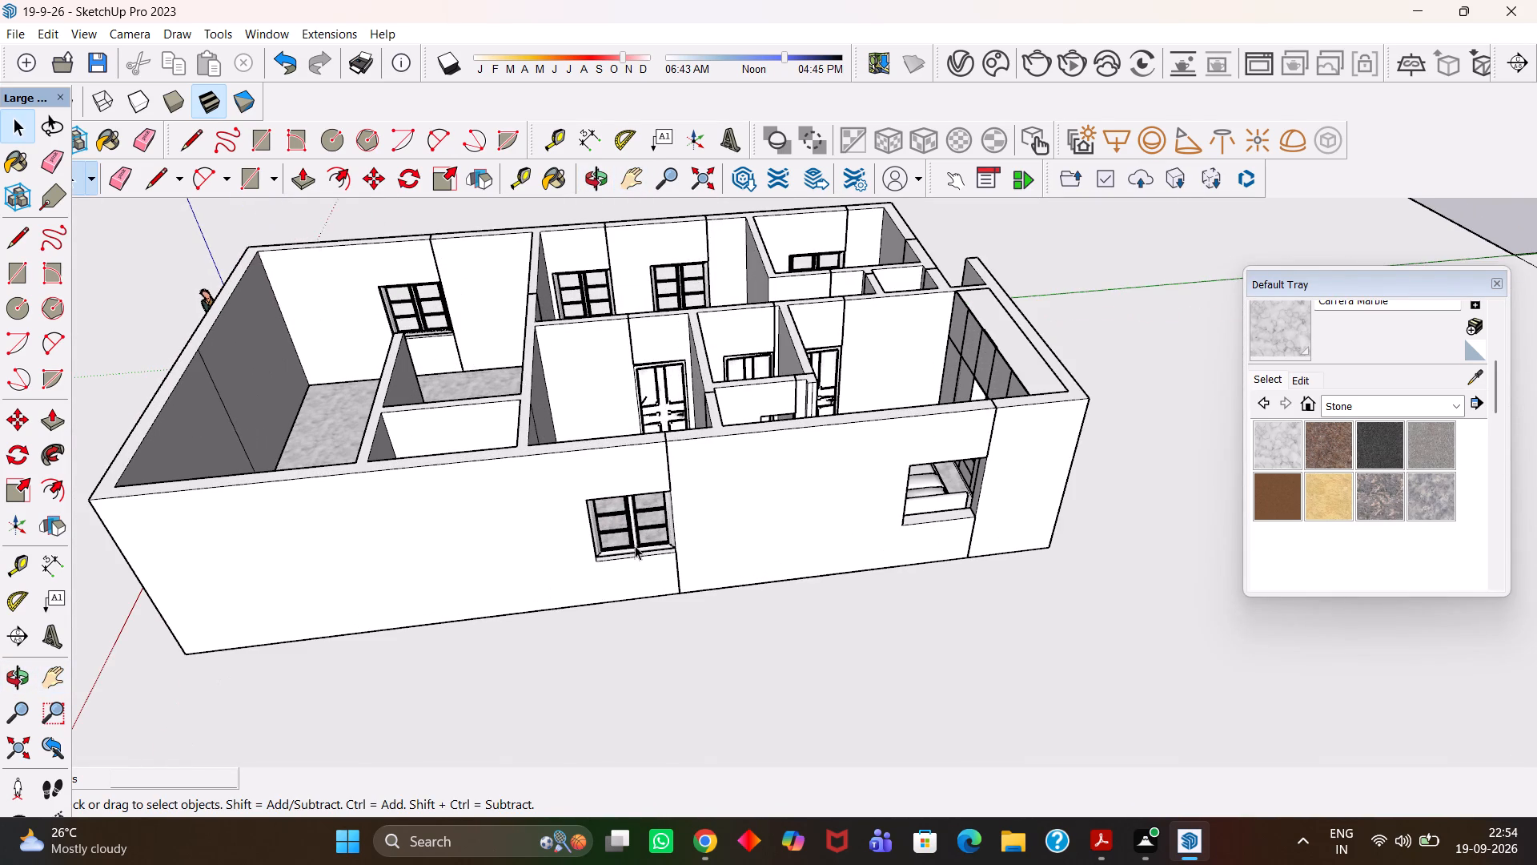
pyautogui.click(635, 545)
pyautogui.scroll(6, 635, 545)
pyautogui.press('m')
pyautogui.press('Return')
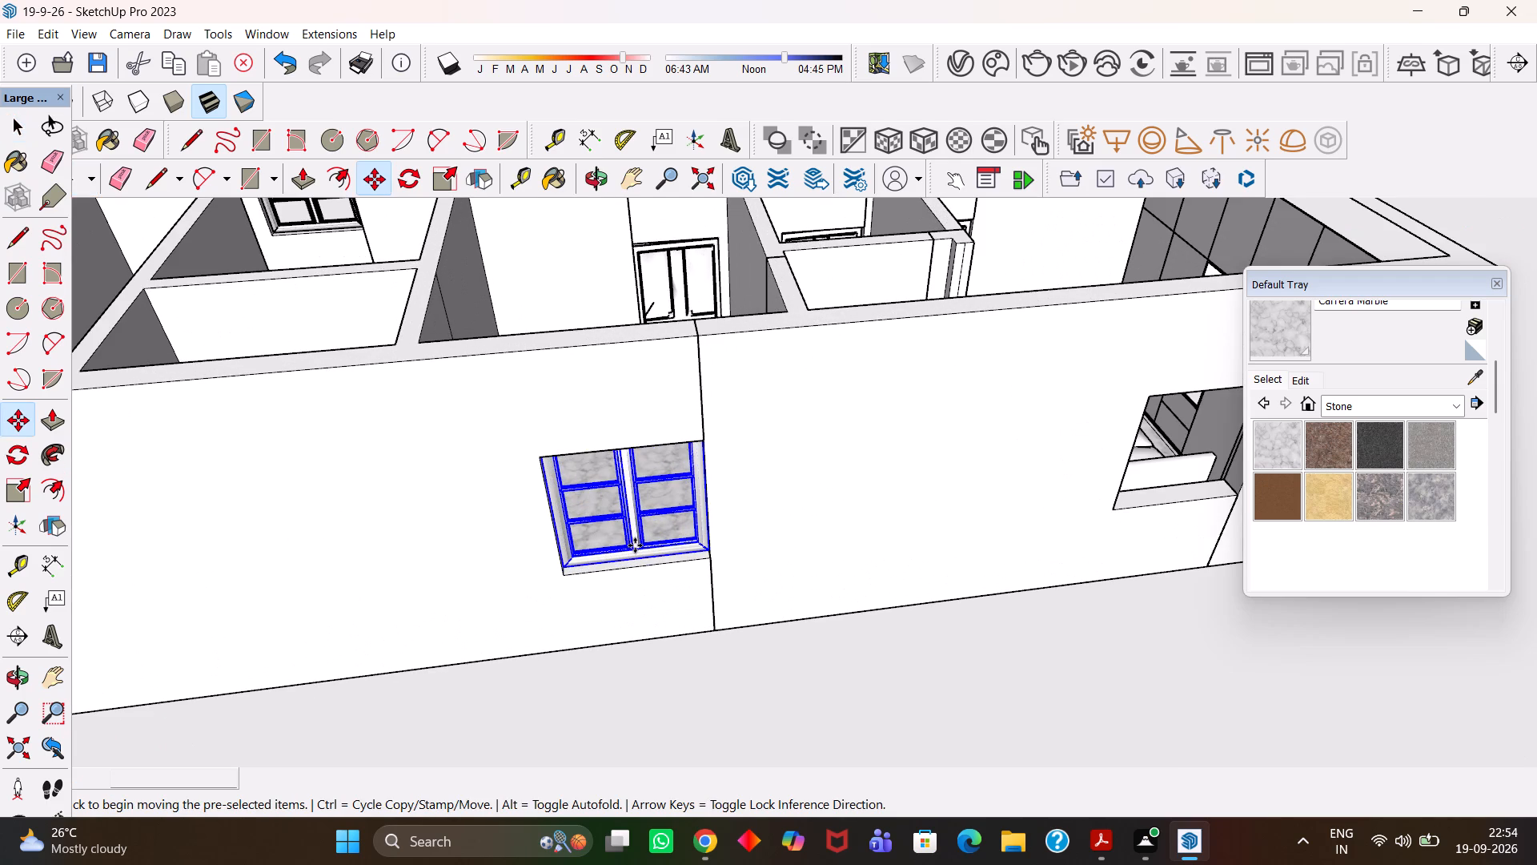
pyautogui.scroll(4, 635, 545)
pyautogui.click(746, 561)
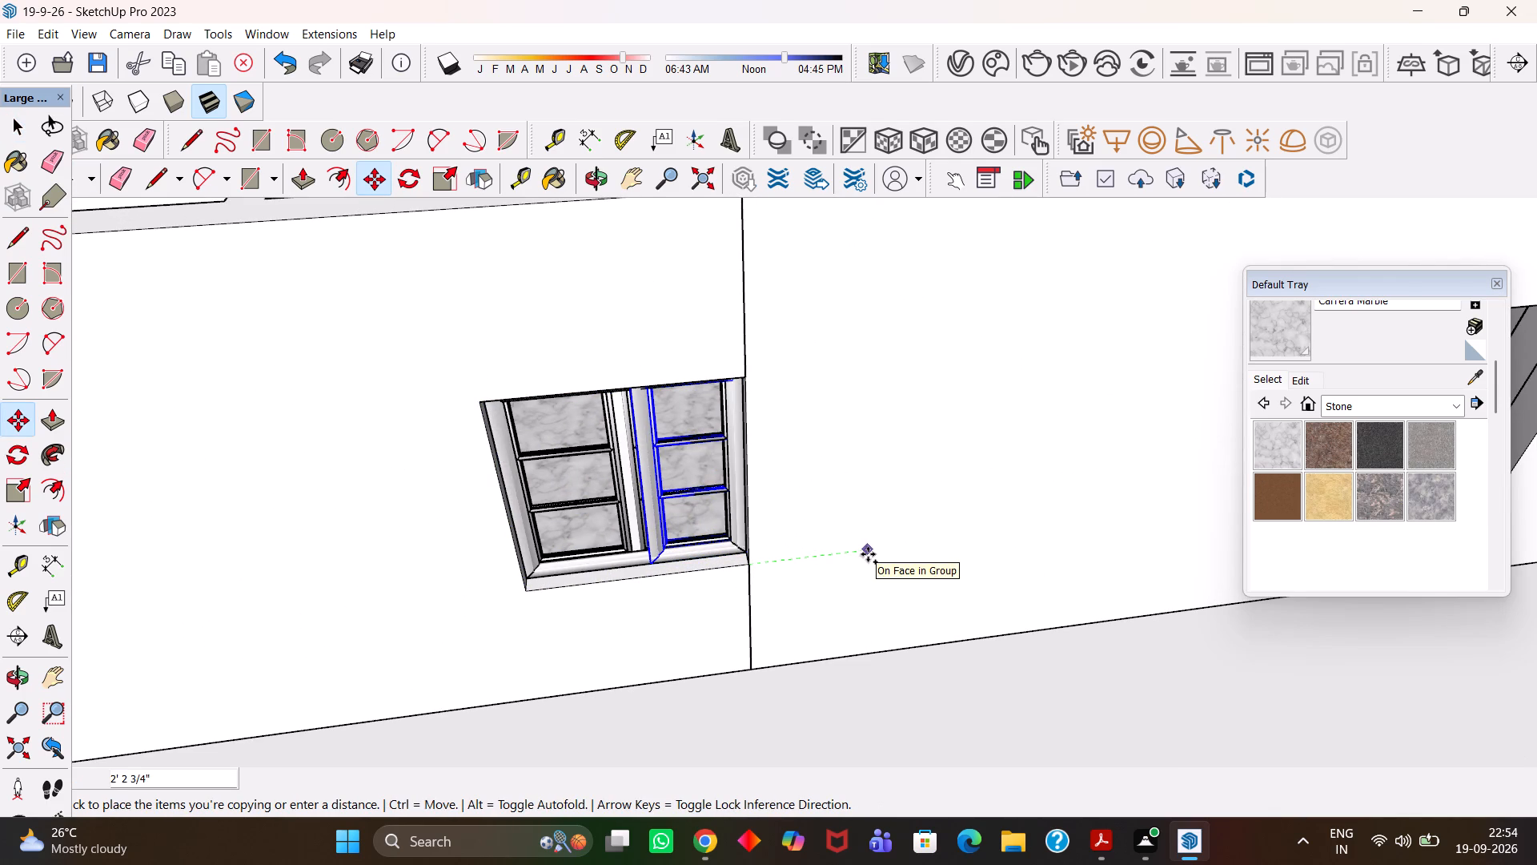
pyautogui.scroll(-4, 868, 554)
pyautogui.moveTo(1033, 531); pyautogui.dragTo(520, 551)
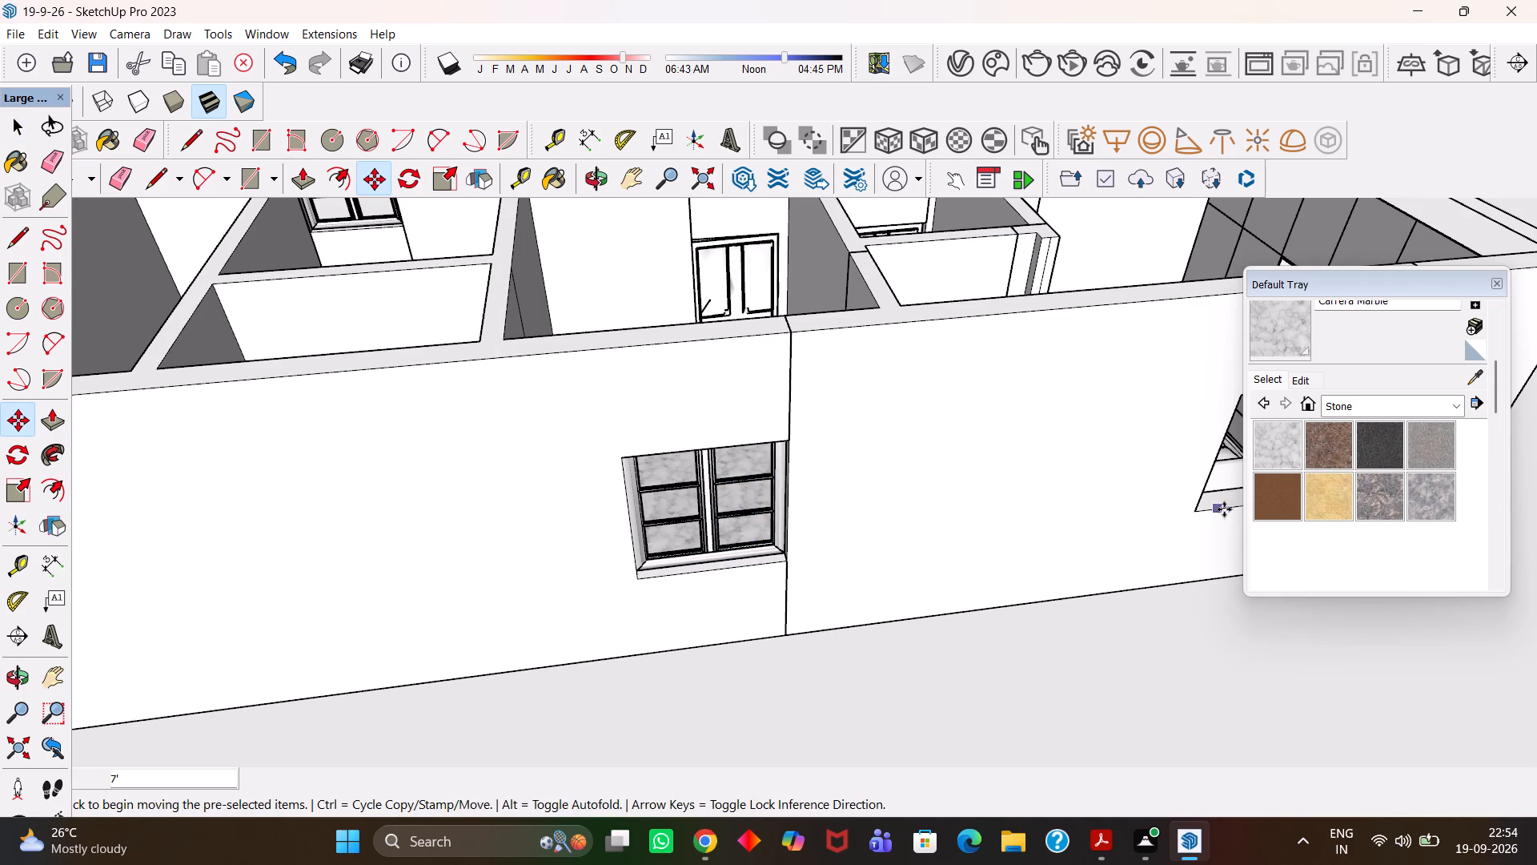
pyautogui.scroll(2, 1224, 509)
pyautogui.moveTo(1226, 509); pyautogui.dragTo(838, 507)
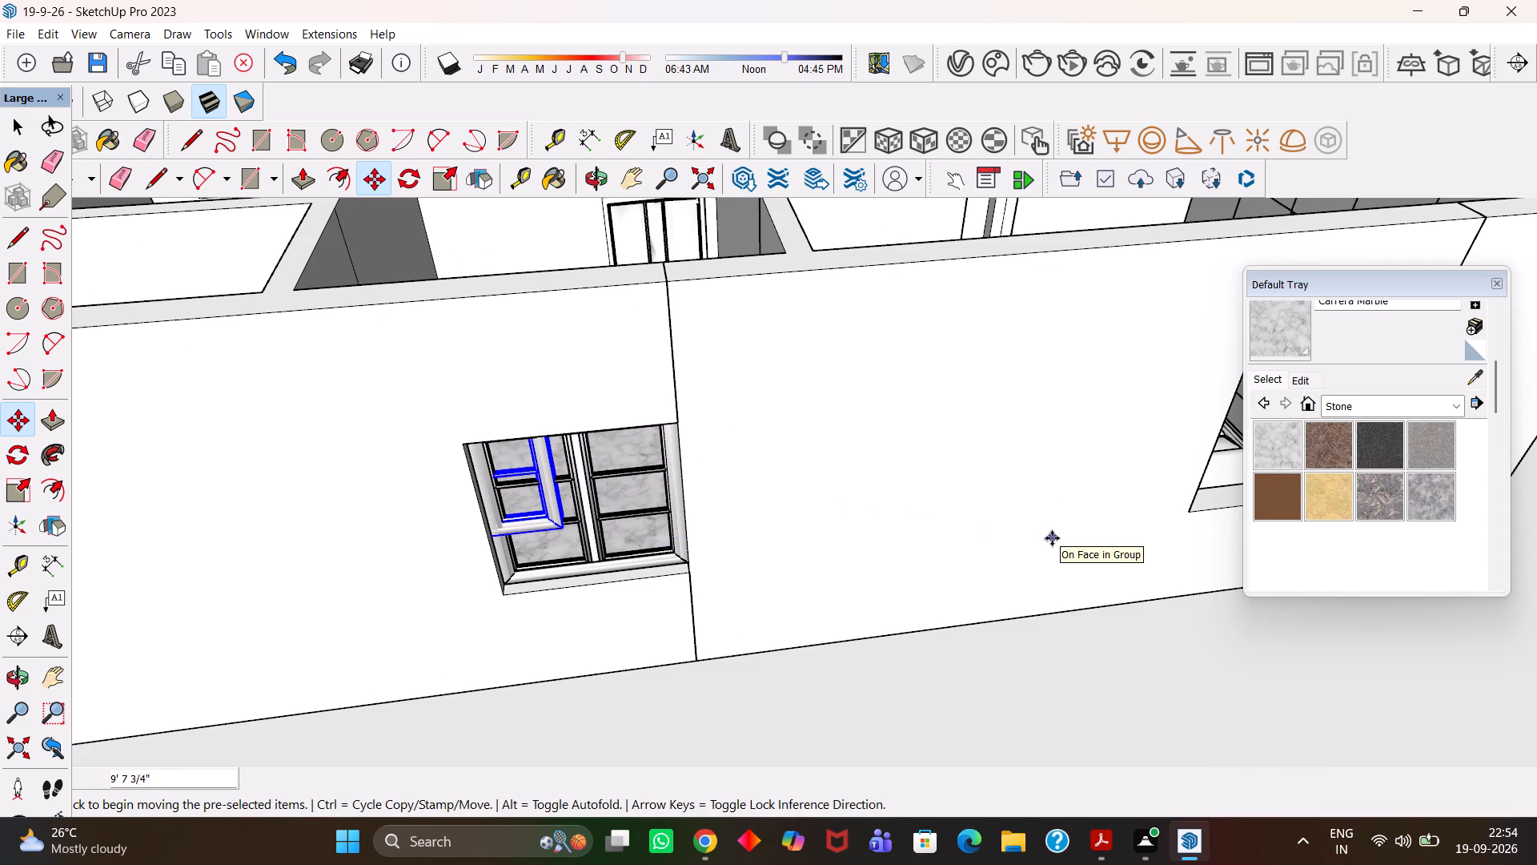
pyautogui.press('h')
pyautogui.moveTo(906, 510); pyautogui.dragTo(625, 545)
pyautogui.scroll(-3, 591, 546)
pyautogui.press('m')
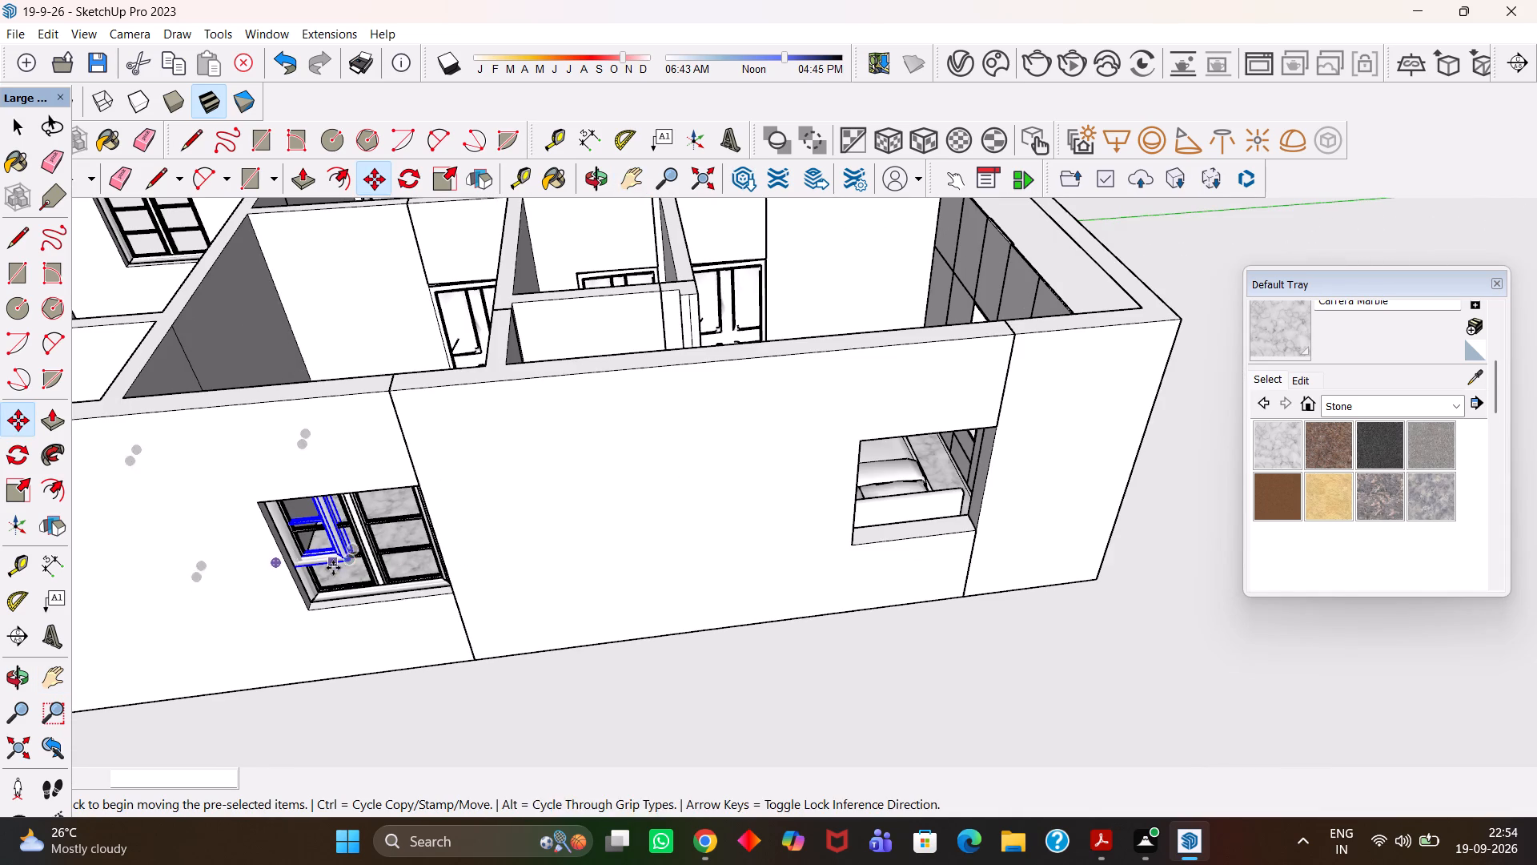
pyautogui.click(343, 567)
pyautogui.scroll(1, 954, 522)
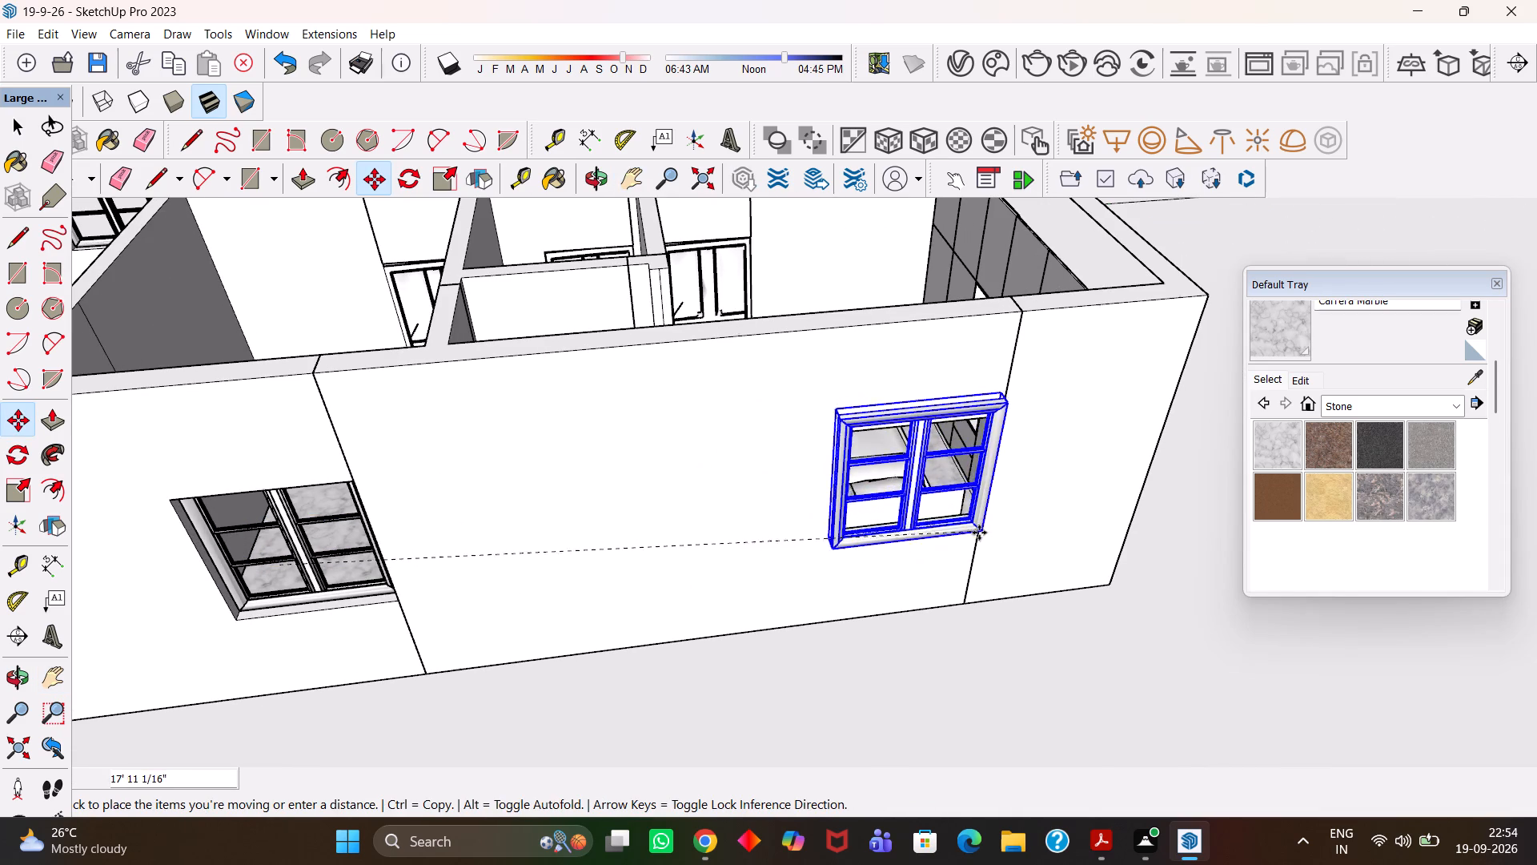
pyautogui.click(966, 533)
# Align the copied window with the bedroom opening by moving its lower outer corner onto the opening's matching lower corner.
pyautogui.scroll(7, 966, 533)
pyautogui.press('h')
pyautogui.moveTo(994, 528); pyautogui.dragTo(850, 566)
pyautogui.scroll(3, 835, 566)
pyautogui.middleClick(835, 566)
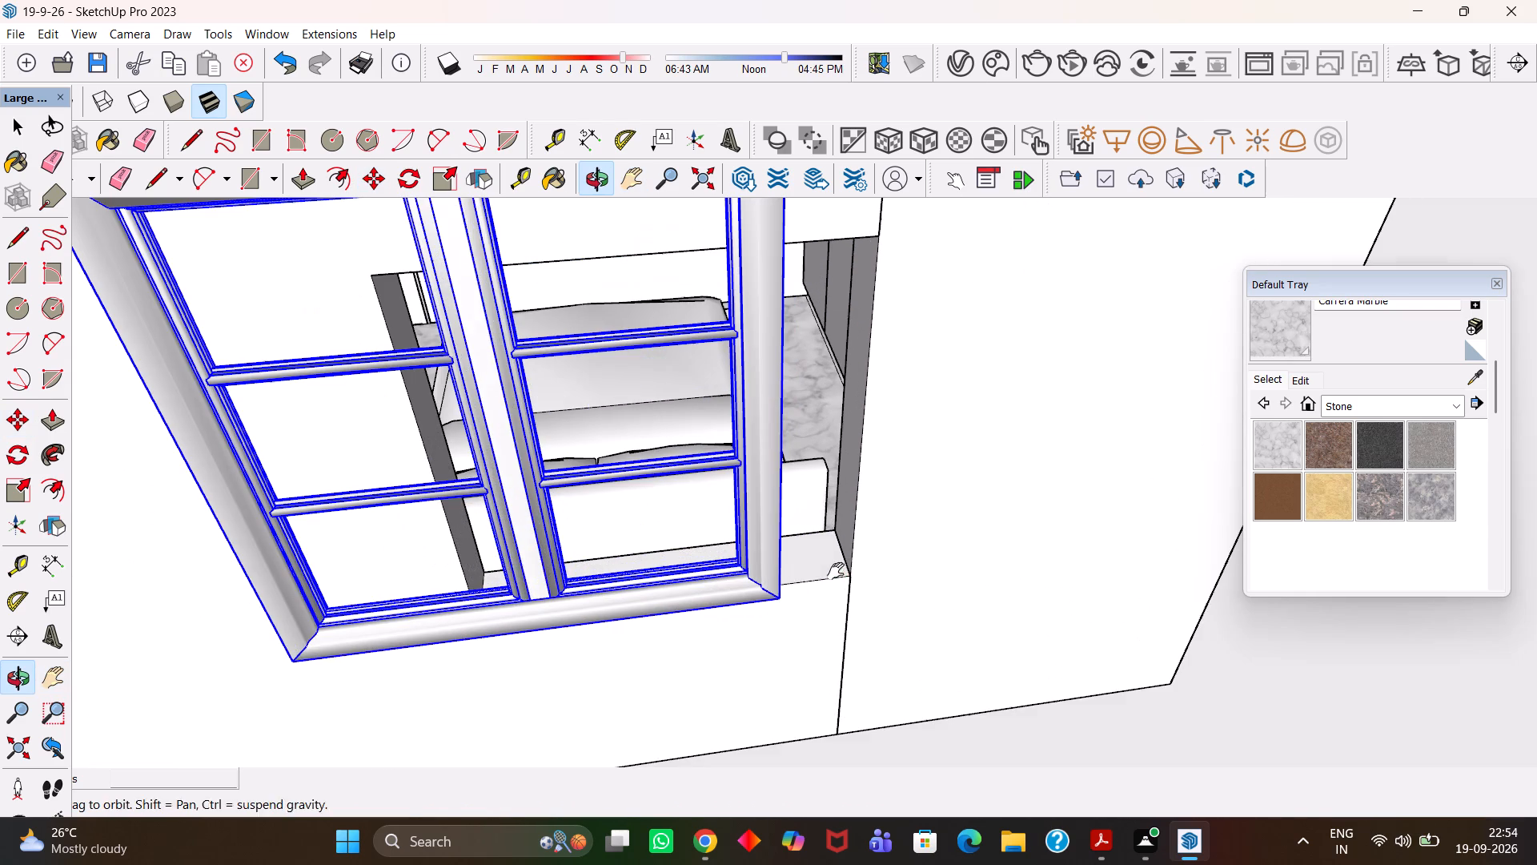
pyautogui.press('m')
pyautogui.click(783, 604)
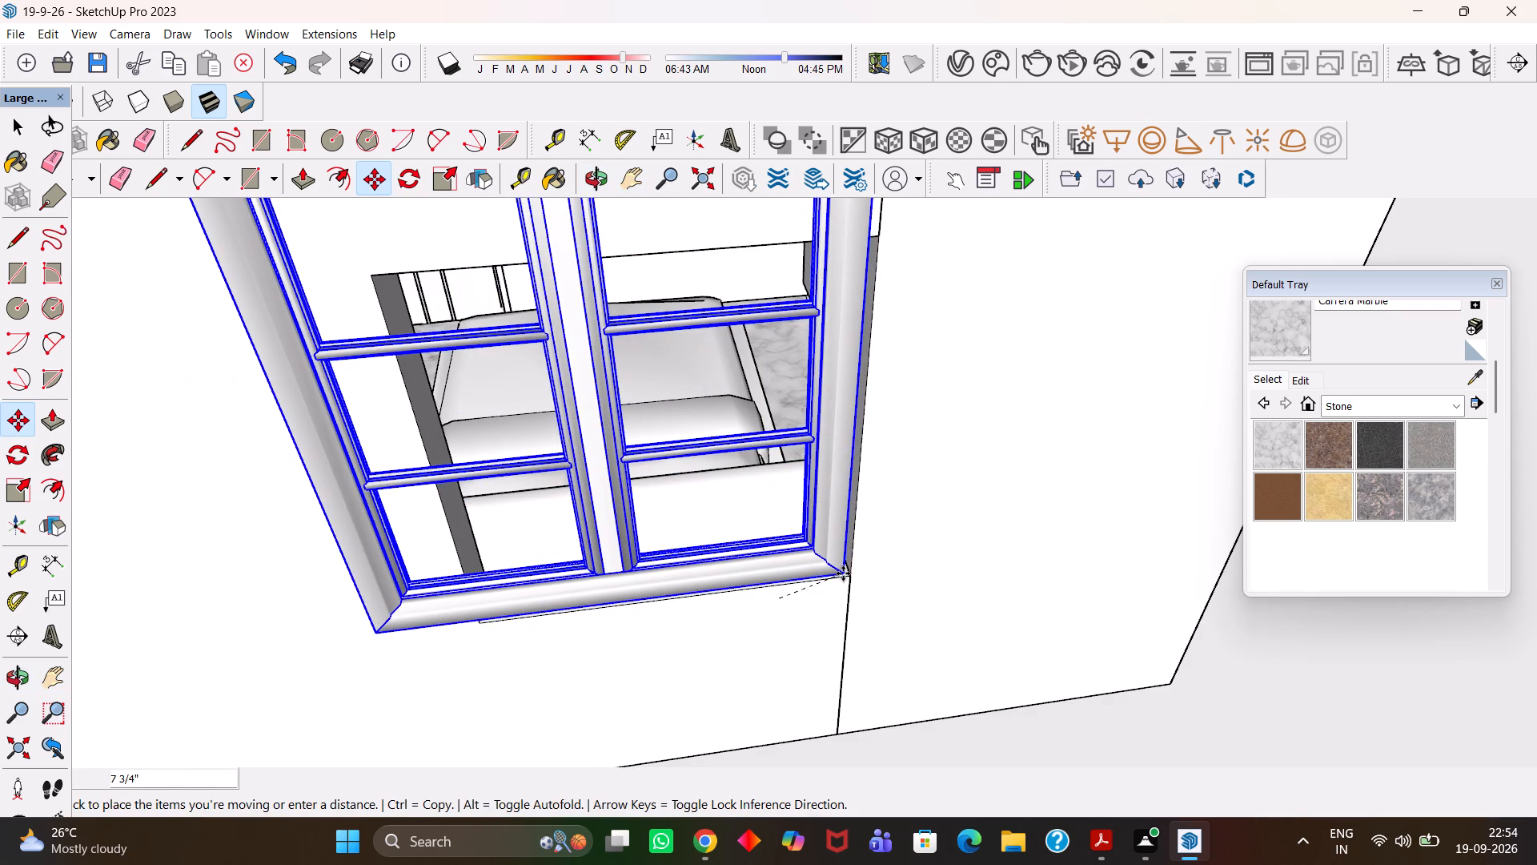
pyautogui.click(843, 573)
pyautogui.scroll(9, 843, 573)
pyautogui.moveTo(808, 575); pyautogui.dragTo(913, 604, button='middle')
pyautogui.click(925, 560)
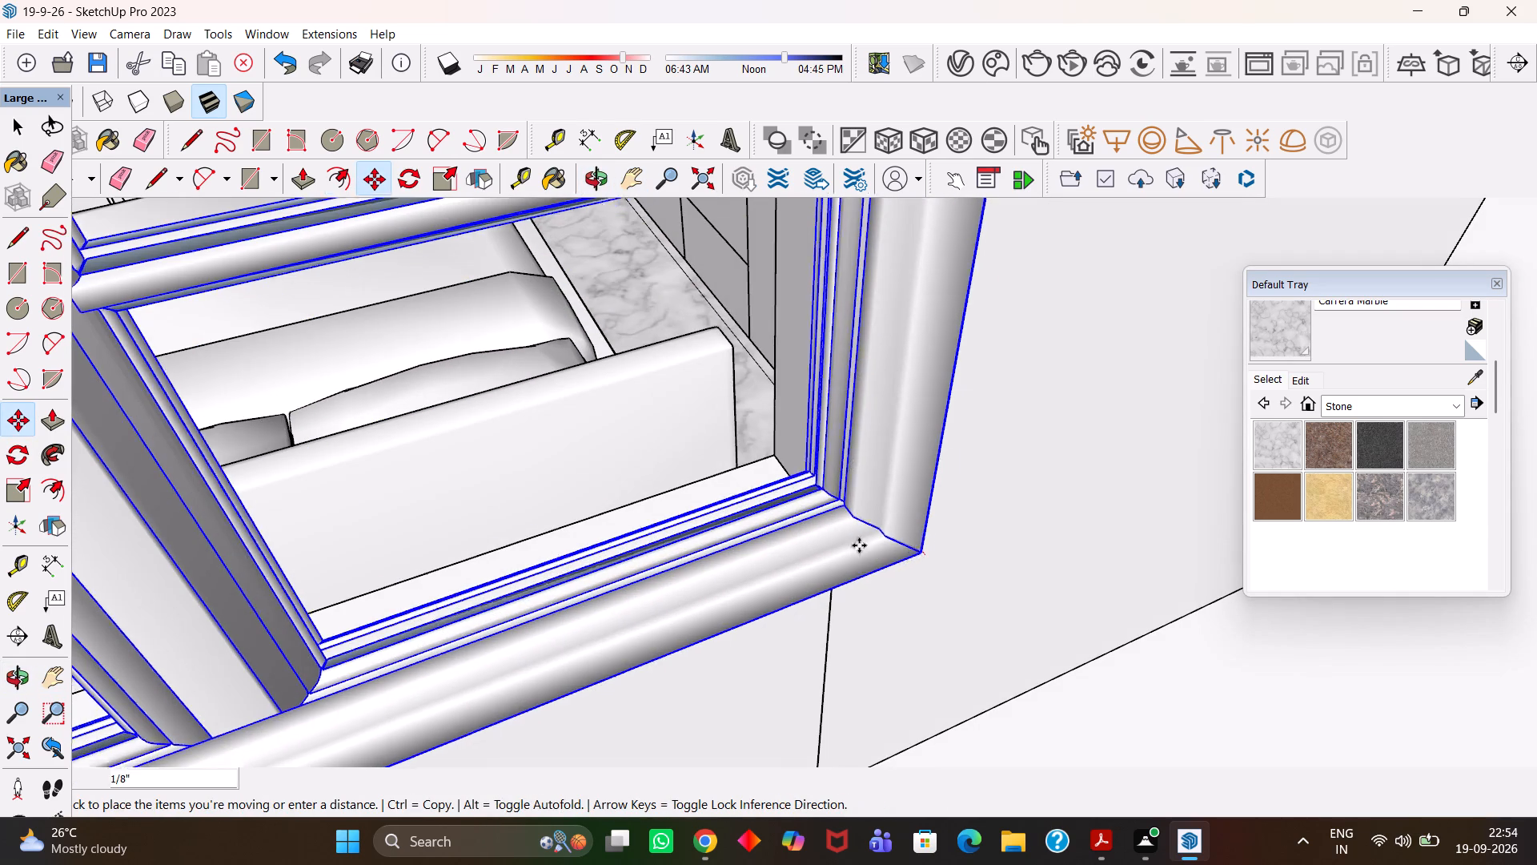
pyautogui.scroll(3, 773, 517)
pyautogui.click(839, 537)
pyautogui.press('h')
pyautogui.scroll(-5, 841, 537)
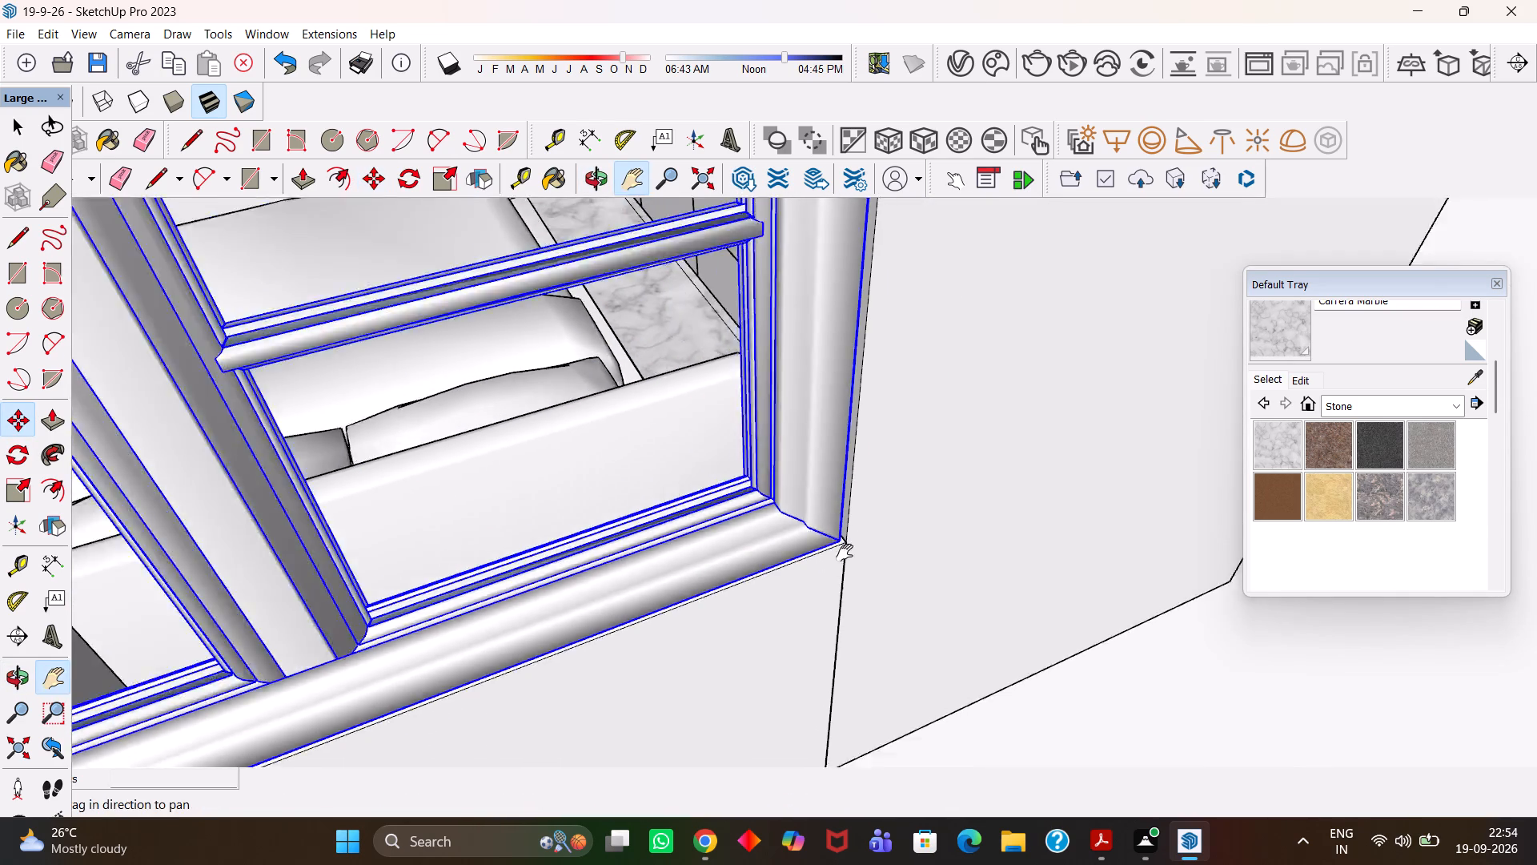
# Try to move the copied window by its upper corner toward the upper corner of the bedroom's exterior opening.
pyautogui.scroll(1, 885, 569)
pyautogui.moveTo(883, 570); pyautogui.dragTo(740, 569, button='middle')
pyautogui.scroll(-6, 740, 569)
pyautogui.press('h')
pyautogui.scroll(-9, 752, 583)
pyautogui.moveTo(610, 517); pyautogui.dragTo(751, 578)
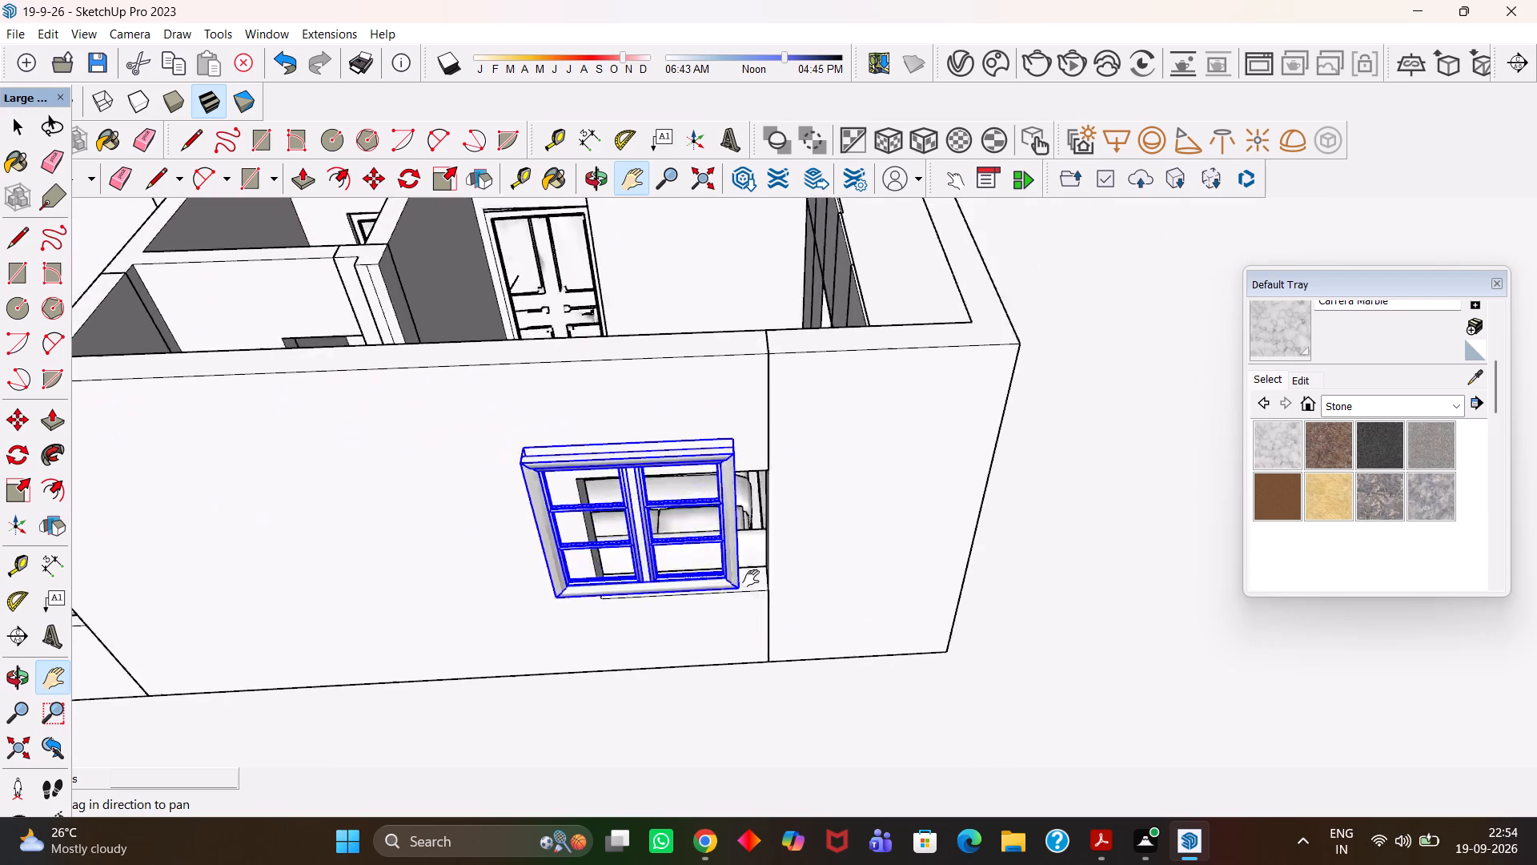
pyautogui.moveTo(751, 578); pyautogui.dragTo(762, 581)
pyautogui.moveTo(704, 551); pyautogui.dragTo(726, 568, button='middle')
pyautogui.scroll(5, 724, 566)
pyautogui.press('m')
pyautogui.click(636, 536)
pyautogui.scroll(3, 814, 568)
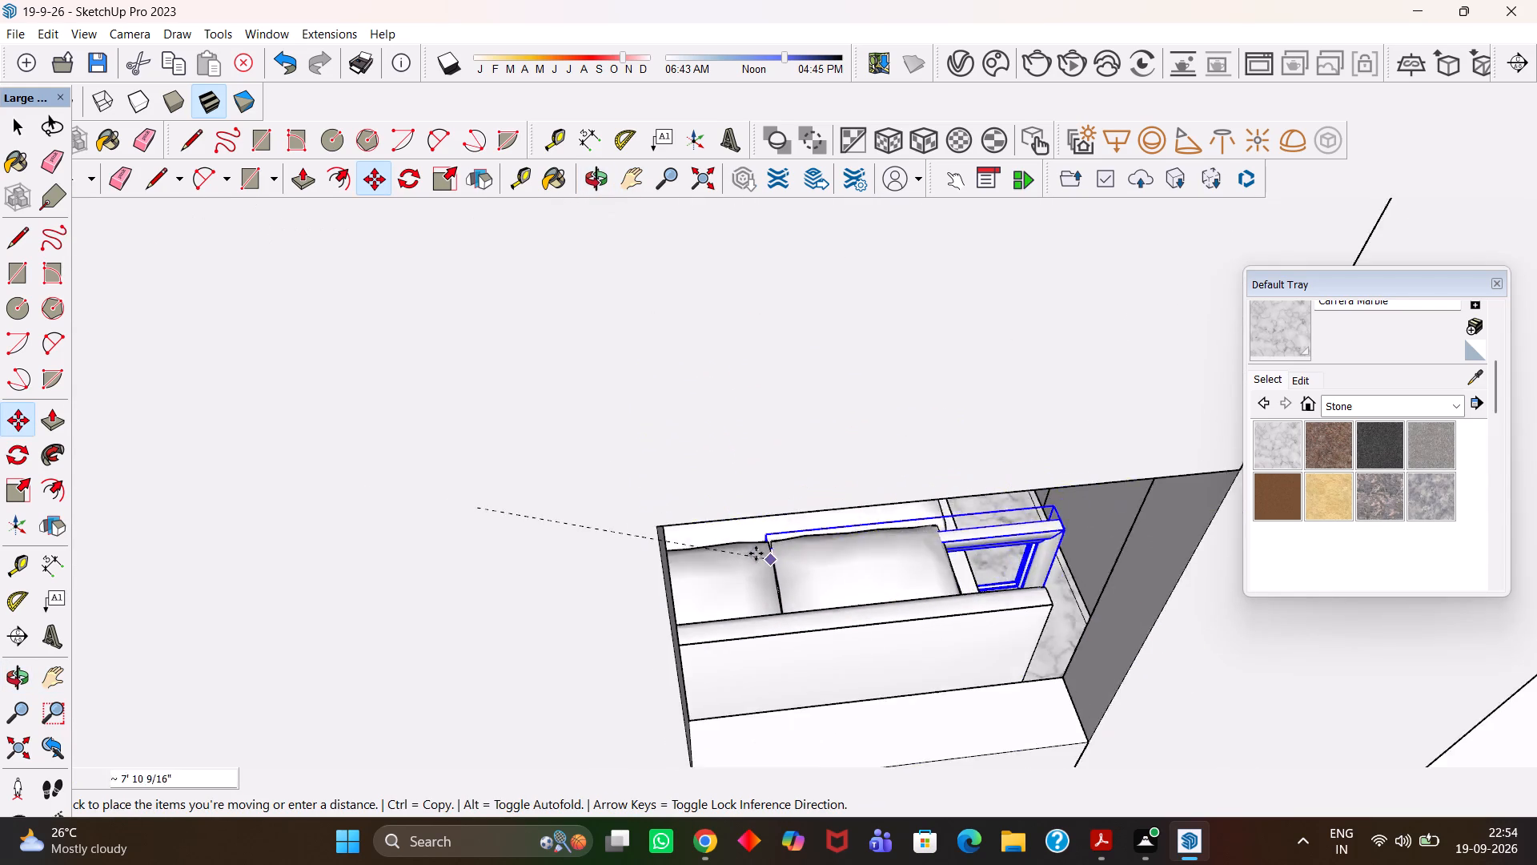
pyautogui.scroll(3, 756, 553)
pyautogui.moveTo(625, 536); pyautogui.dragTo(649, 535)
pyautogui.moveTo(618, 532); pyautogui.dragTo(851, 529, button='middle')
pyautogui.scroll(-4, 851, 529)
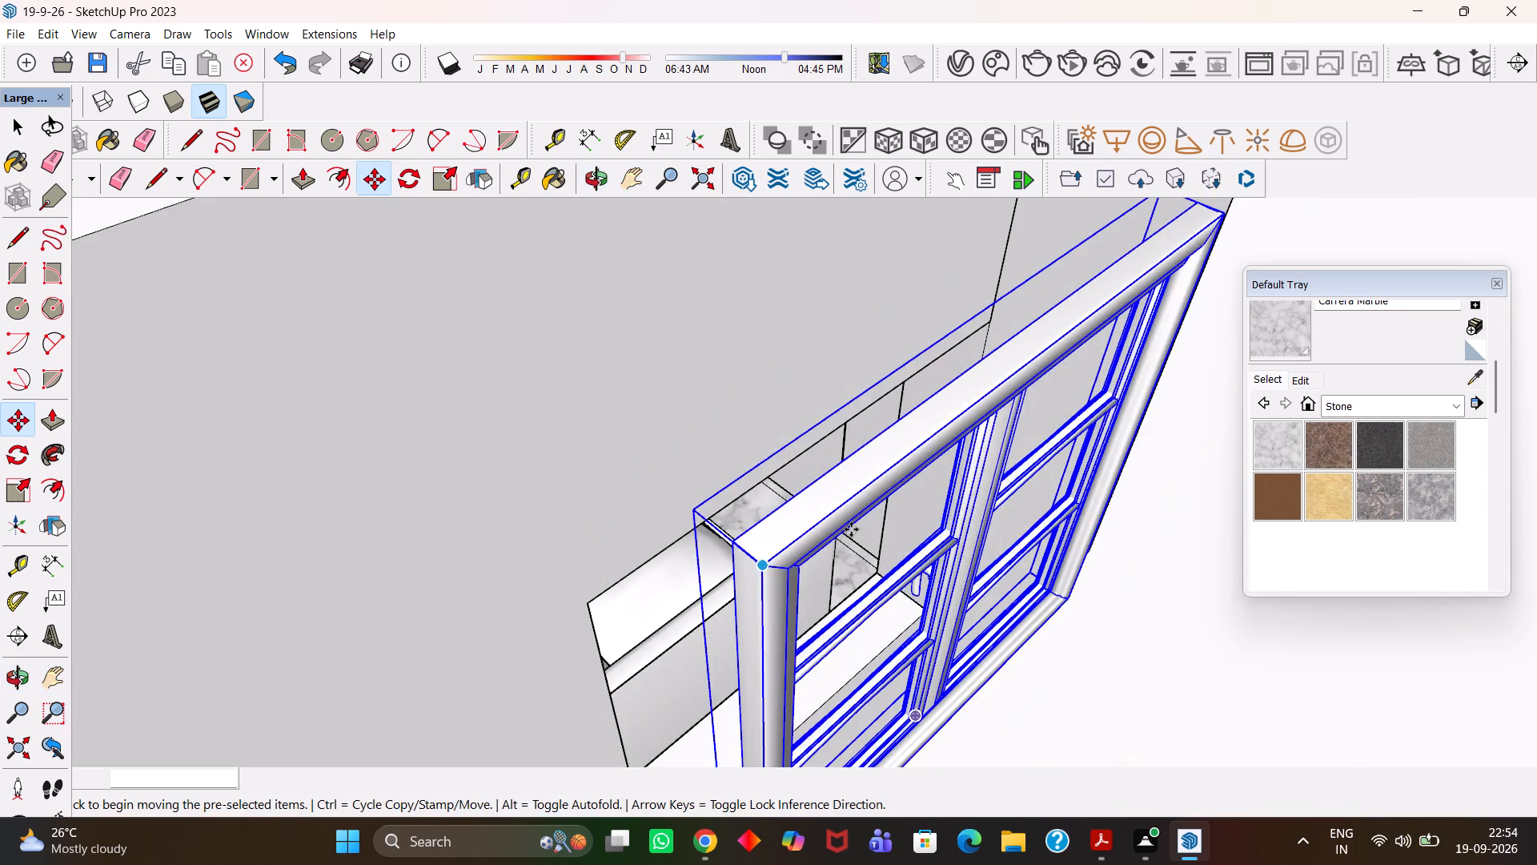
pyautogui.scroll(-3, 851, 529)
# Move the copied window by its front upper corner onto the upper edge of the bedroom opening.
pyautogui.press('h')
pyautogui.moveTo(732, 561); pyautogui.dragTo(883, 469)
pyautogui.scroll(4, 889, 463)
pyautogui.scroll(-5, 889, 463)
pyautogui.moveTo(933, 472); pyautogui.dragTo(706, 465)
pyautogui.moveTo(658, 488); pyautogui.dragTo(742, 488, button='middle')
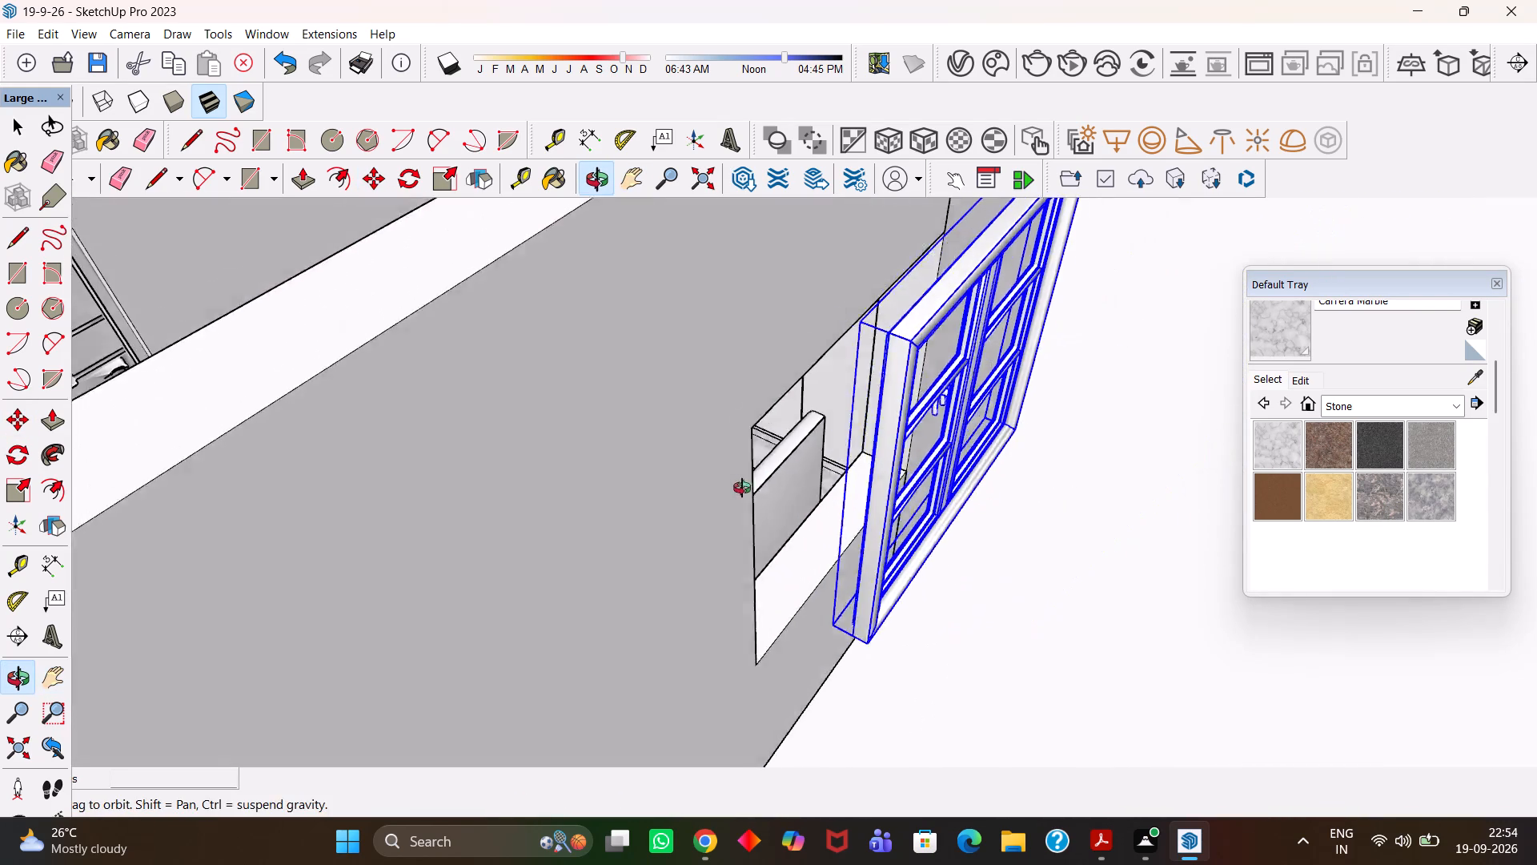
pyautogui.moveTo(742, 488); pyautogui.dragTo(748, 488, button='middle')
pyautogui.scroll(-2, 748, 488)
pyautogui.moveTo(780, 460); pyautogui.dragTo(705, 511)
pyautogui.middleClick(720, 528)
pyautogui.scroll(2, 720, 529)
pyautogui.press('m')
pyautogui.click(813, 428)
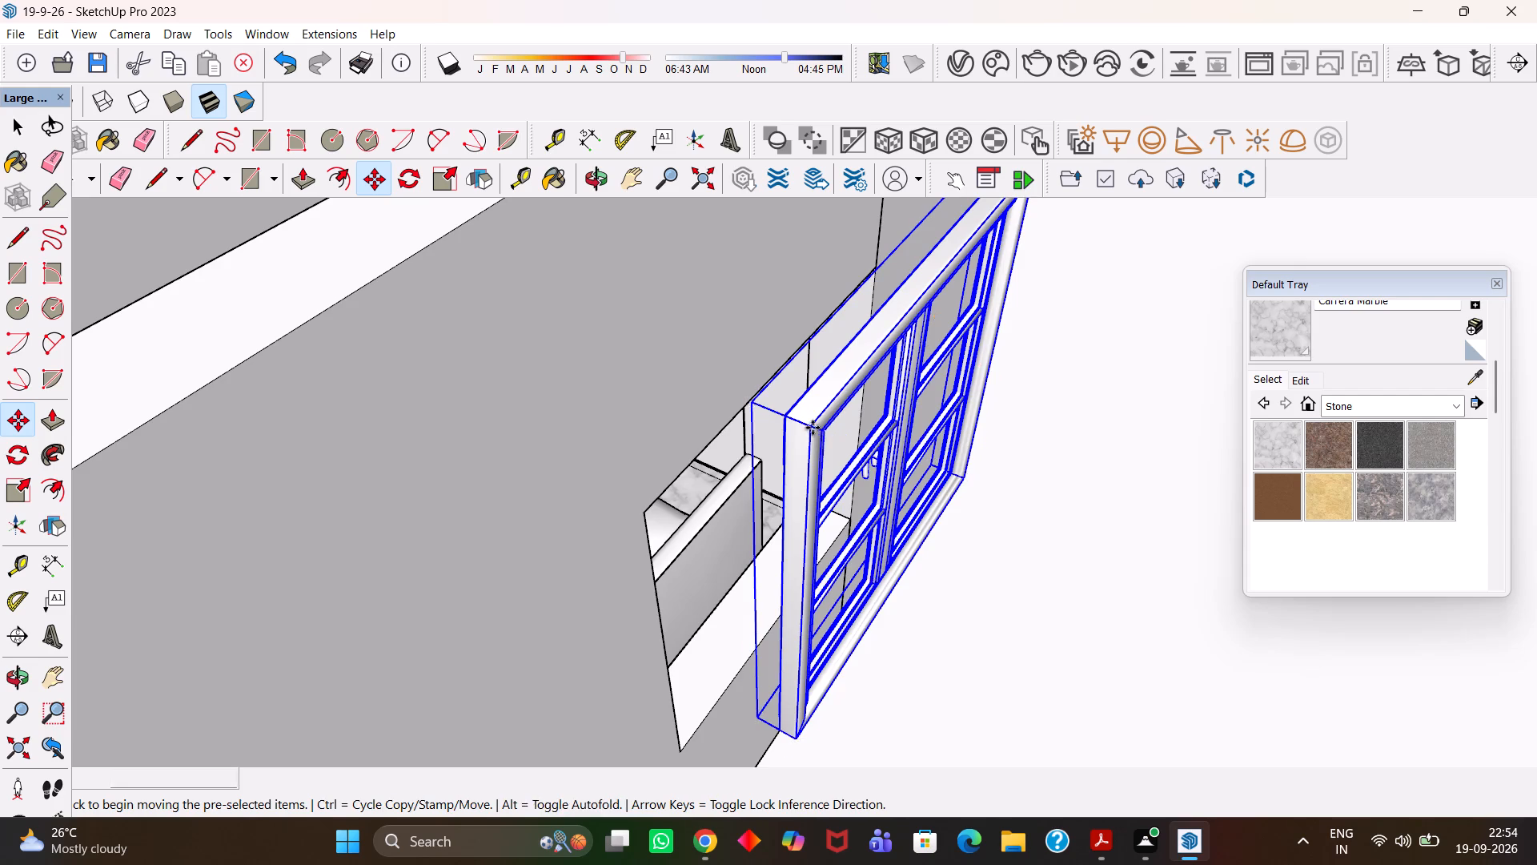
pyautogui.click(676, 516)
# Fit the window copy into the bedroom opening by moving its outer lower corner onto the opening's matching lower corner.
pyautogui.scroll(-7, 708, 491)
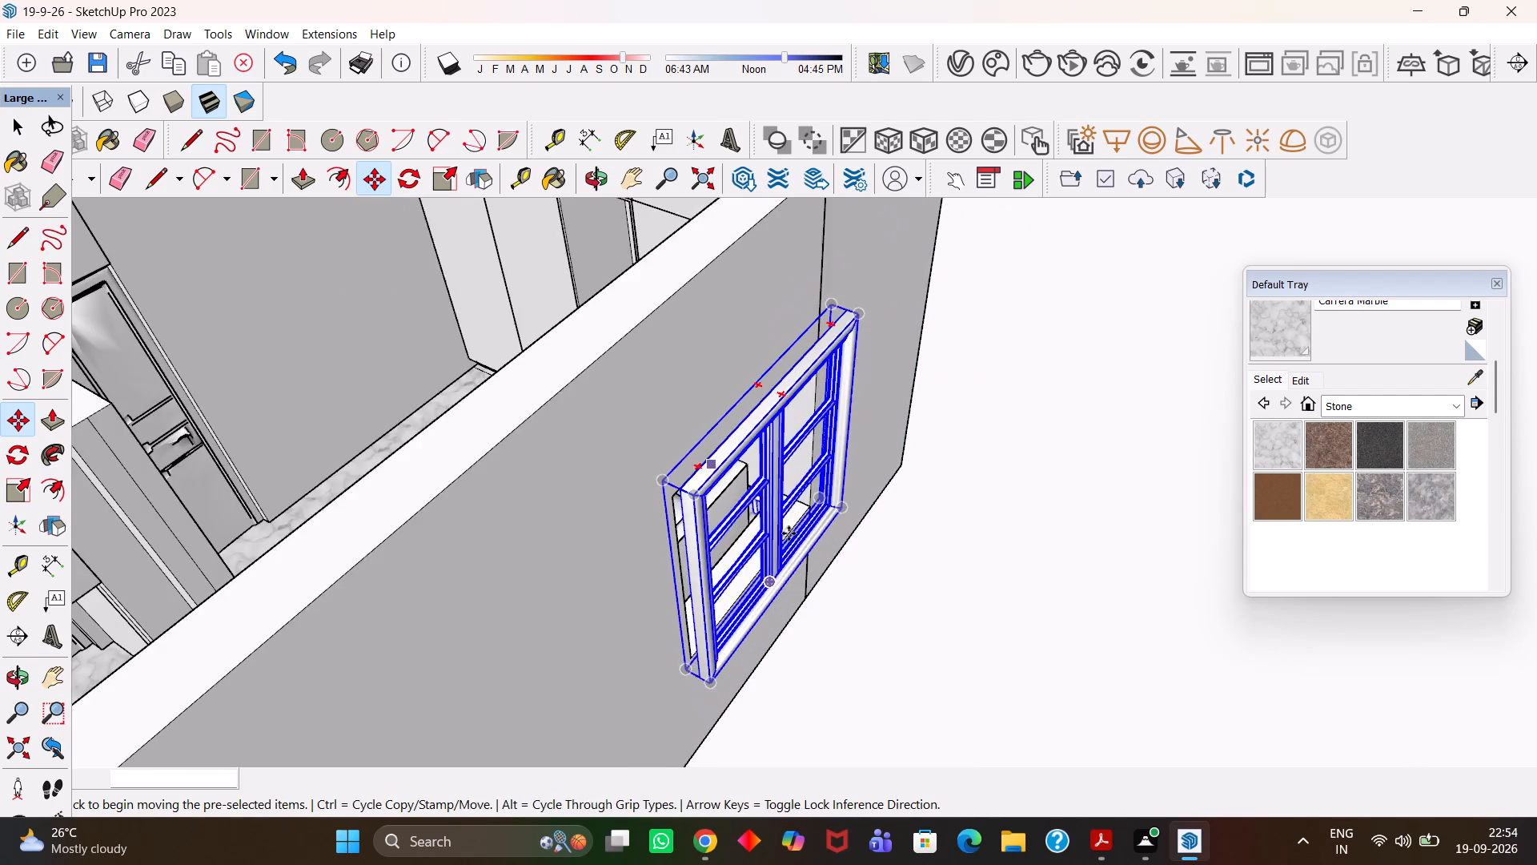
pyautogui.moveTo(777, 541); pyautogui.dragTo(517, 536, button='middle')
pyautogui.scroll(8, 520, 545)
pyautogui.moveTo(651, 495); pyautogui.dragTo(596, 499, button='middle')
pyautogui.scroll(1, 597, 499)
pyautogui.press('m')
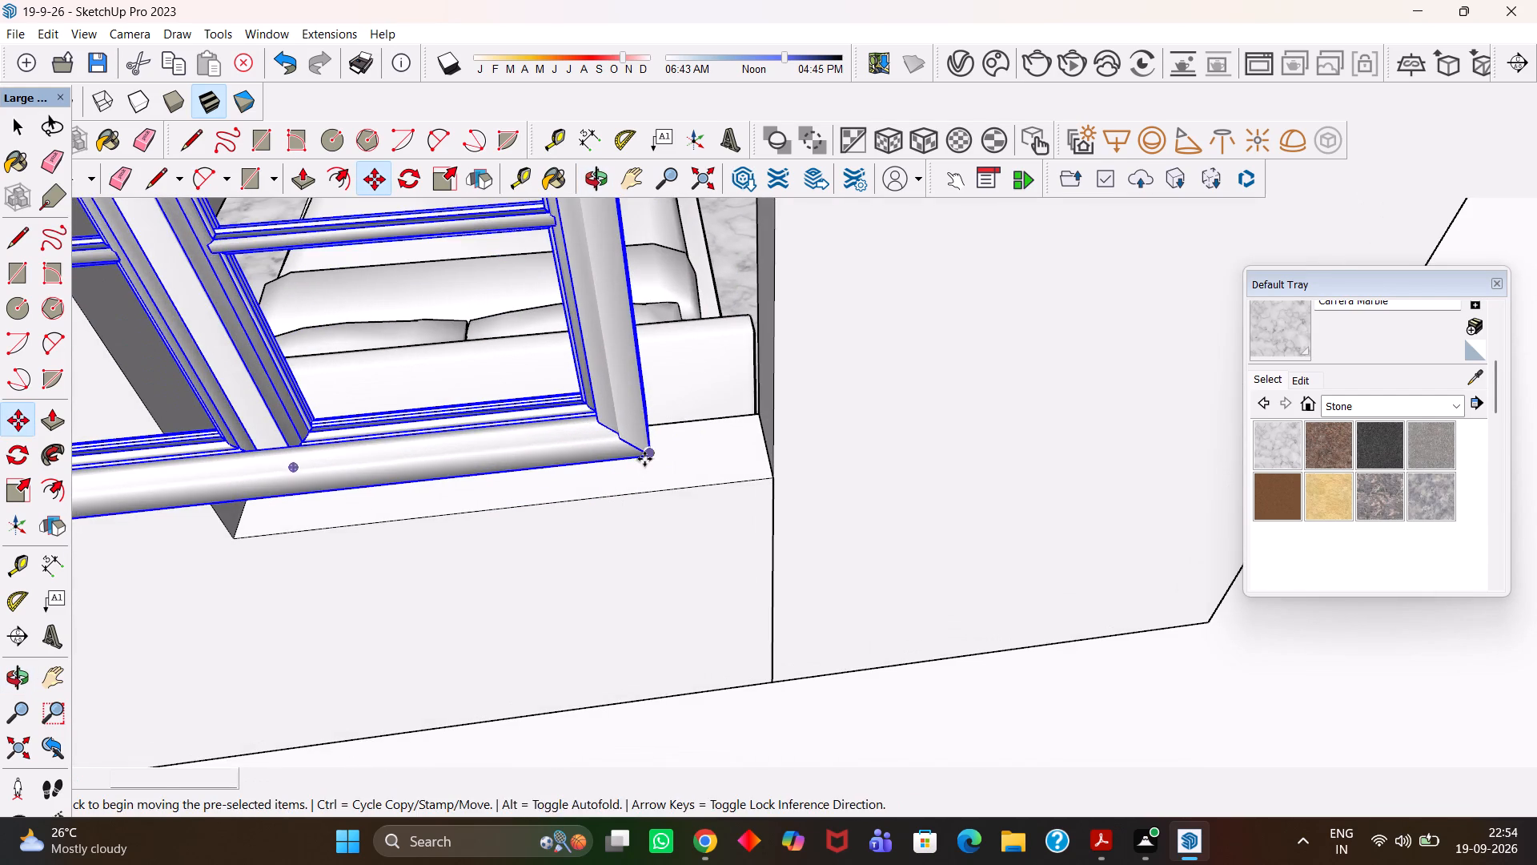
pyautogui.click(644, 459)
pyautogui.click(763, 479)
# Save the model with the full apartment plan in view.
pyautogui.press('h')
pyautogui.scroll(-5, 762, 479)
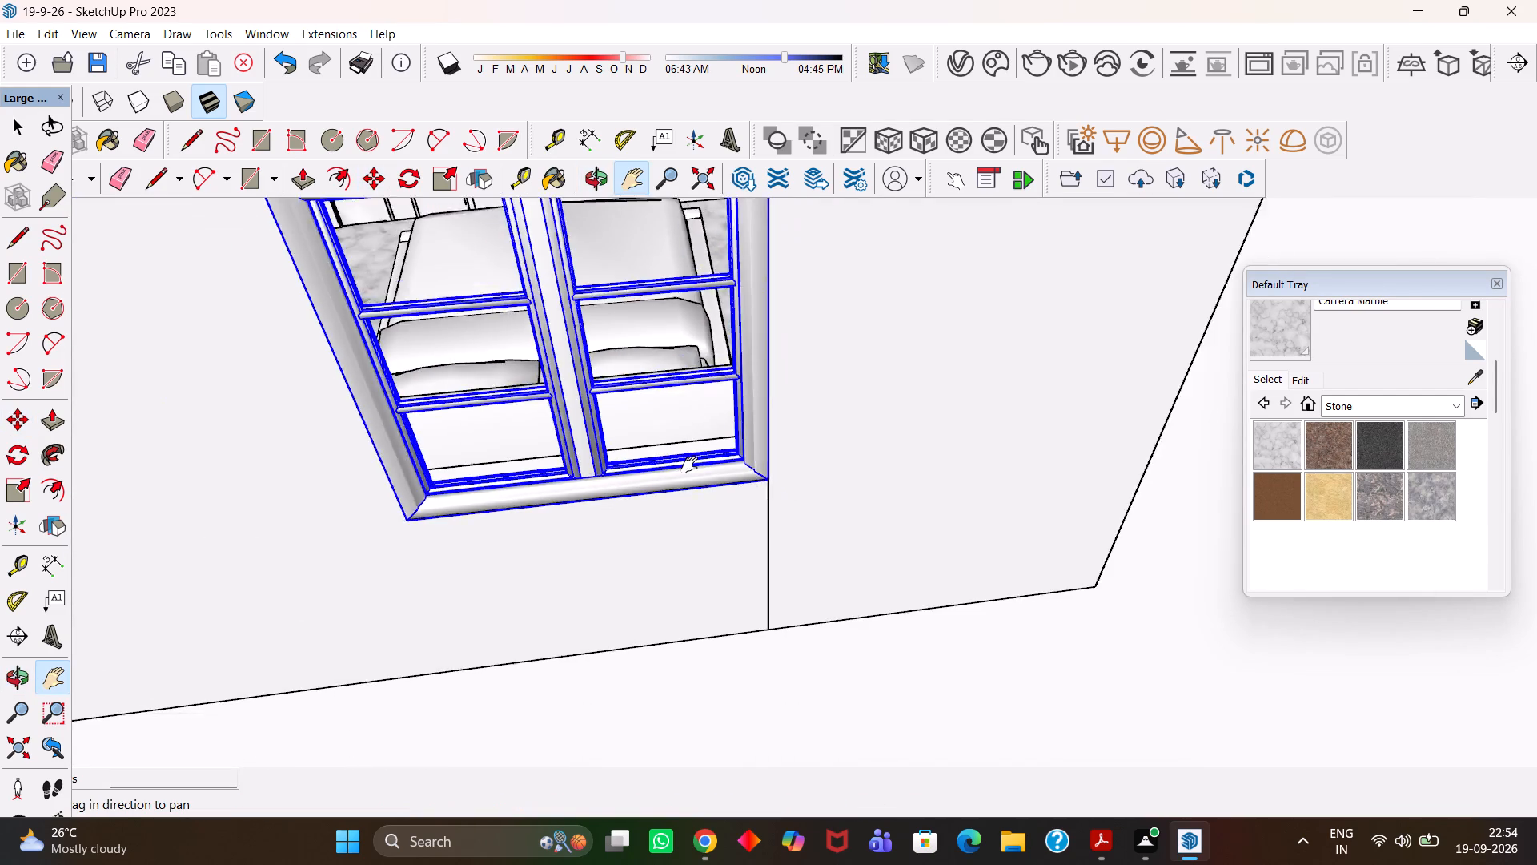
pyautogui.scroll(-6, 689, 465)
pyautogui.moveTo(652, 396); pyautogui.dragTo(621, 480, button='middle')
pyautogui.scroll(-6, 620, 486)
pyautogui.press('h')
pyautogui.moveTo(566, 451); pyautogui.dragTo(568, 525, button='middle')
pyautogui.scroll(-6, 568, 526)
pyautogui.press('h')
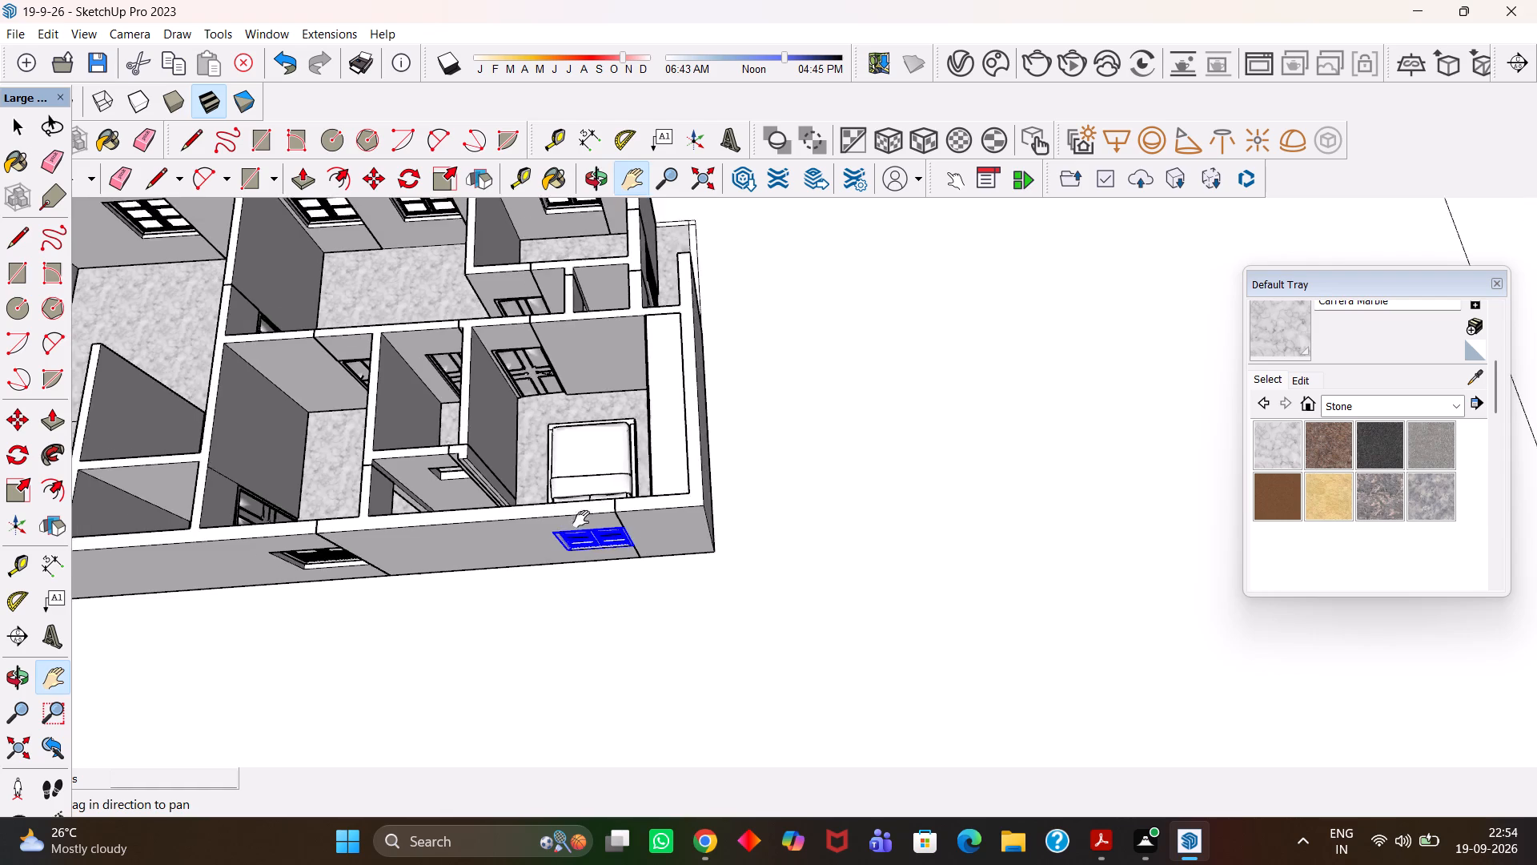
pyautogui.scroll(1, 576, 514)
pyautogui.scroll(-3, 562, 514)
pyautogui.moveTo(527, 475); pyautogui.dragTo(720, 557)
pyautogui.scroll(-4, 752, 559)
pyautogui.moveTo(789, 549); pyautogui.dragTo(740, 569, button='middle')
pyautogui.scroll(-5, 740, 569)
pyautogui.moveTo(741, 573); pyautogui.dragTo(757, 580, button='middle')
pyautogui.scroll(-1, 760, 580)
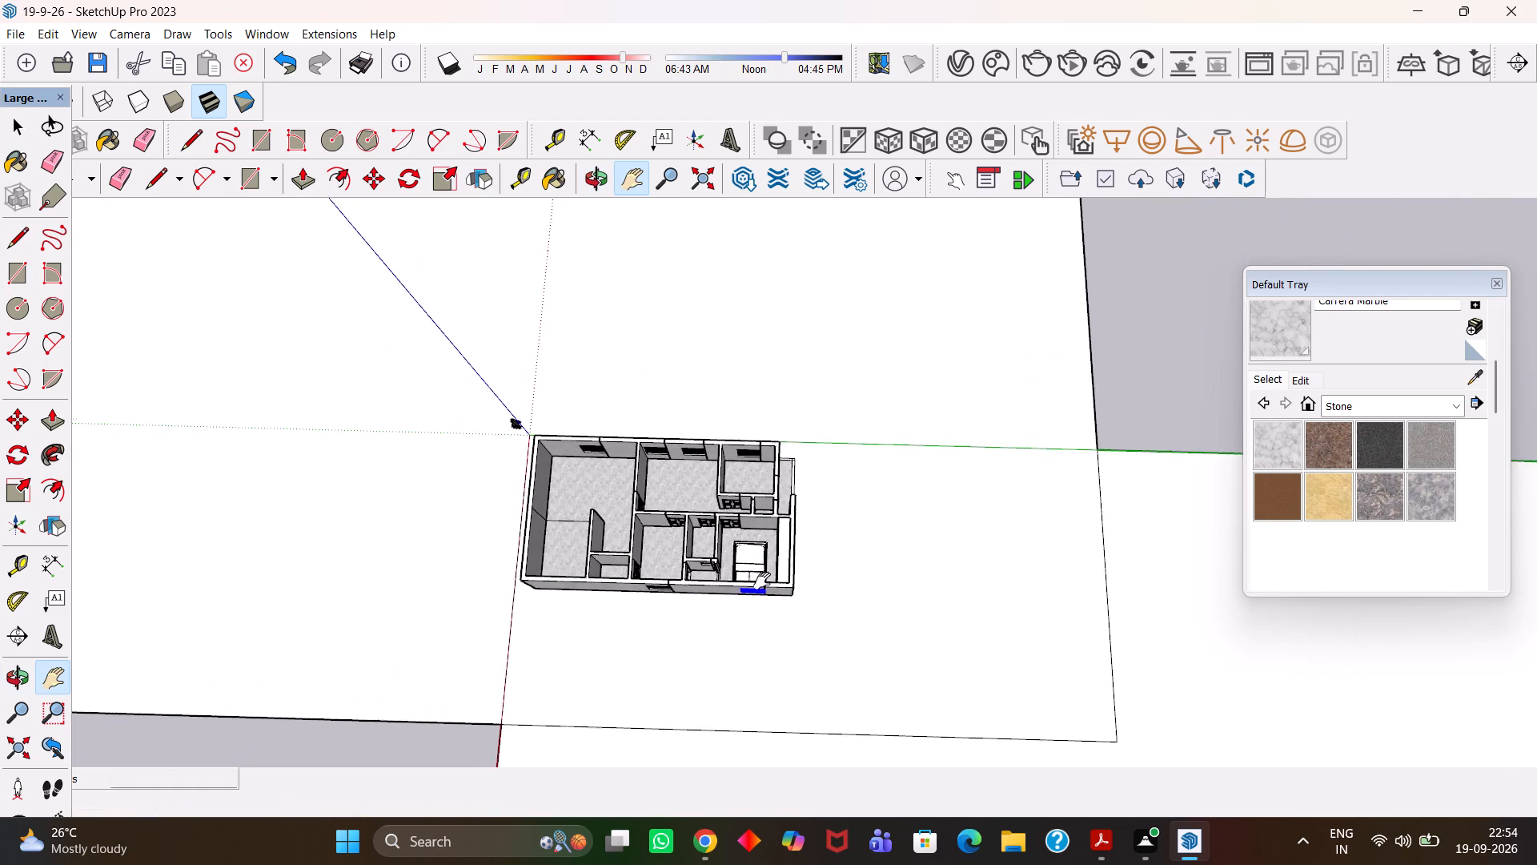
pyautogui.moveTo(732, 567); pyautogui.dragTo(743, 571, button='middle')
pyautogui.hotkey('ctrl', 's')
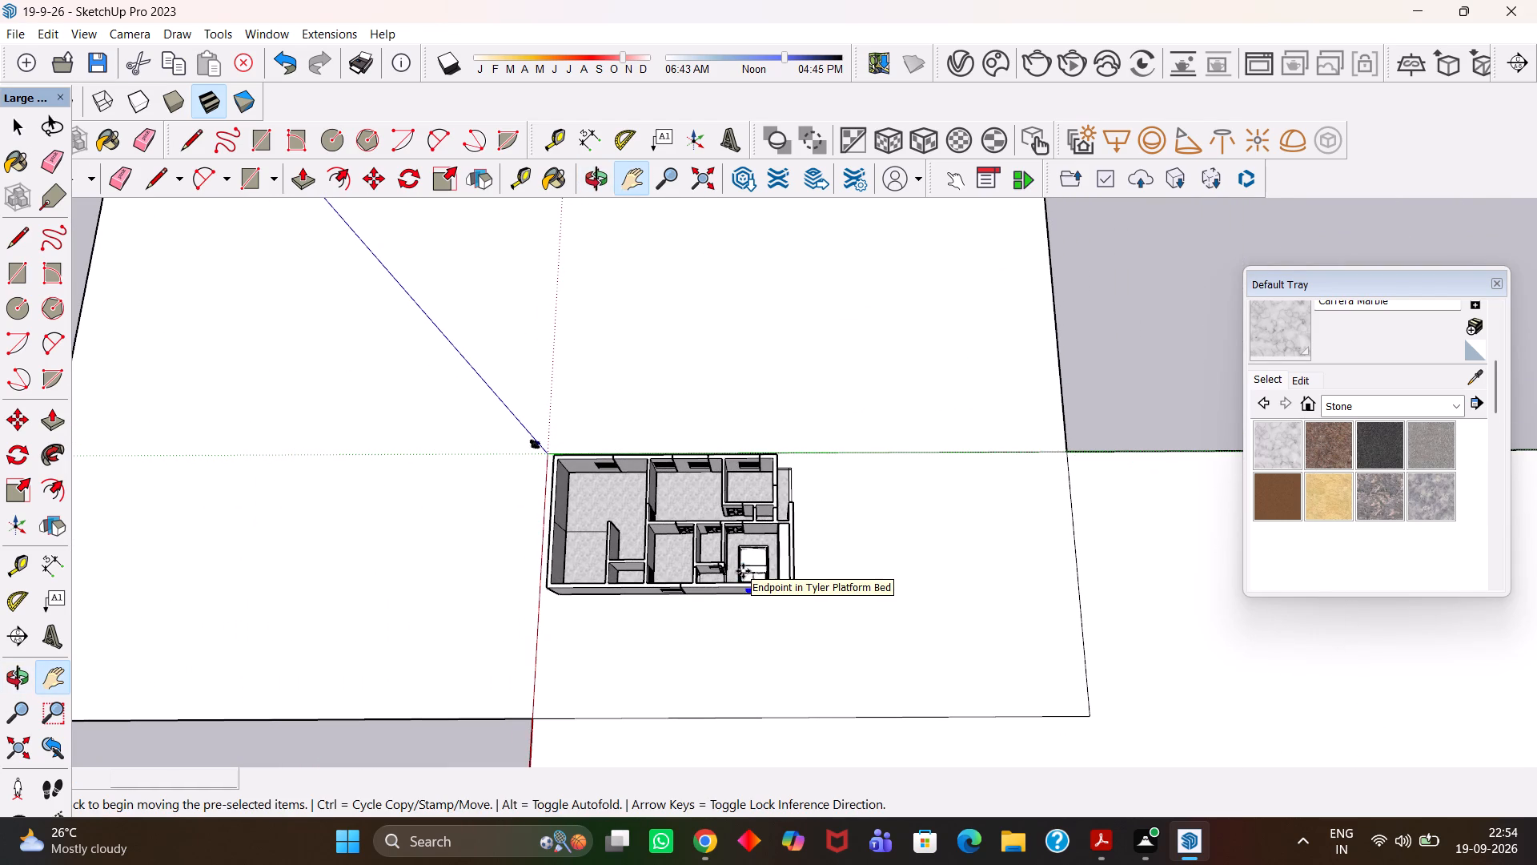
# Deselect the newly fitted bedroom window.
pyautogui.scroll(3, 743, 571)
pyautogui.scroll(-3, 743, 571)
pyautogui.press('space')
pyautogui.click(1149, 398)
# Examine the bedroom, the neighbouring rooms and the bedroom-side exterior wall, checking the fitted windows, doors and marble floors.
pyautogui.scroll(4, 782, 524)
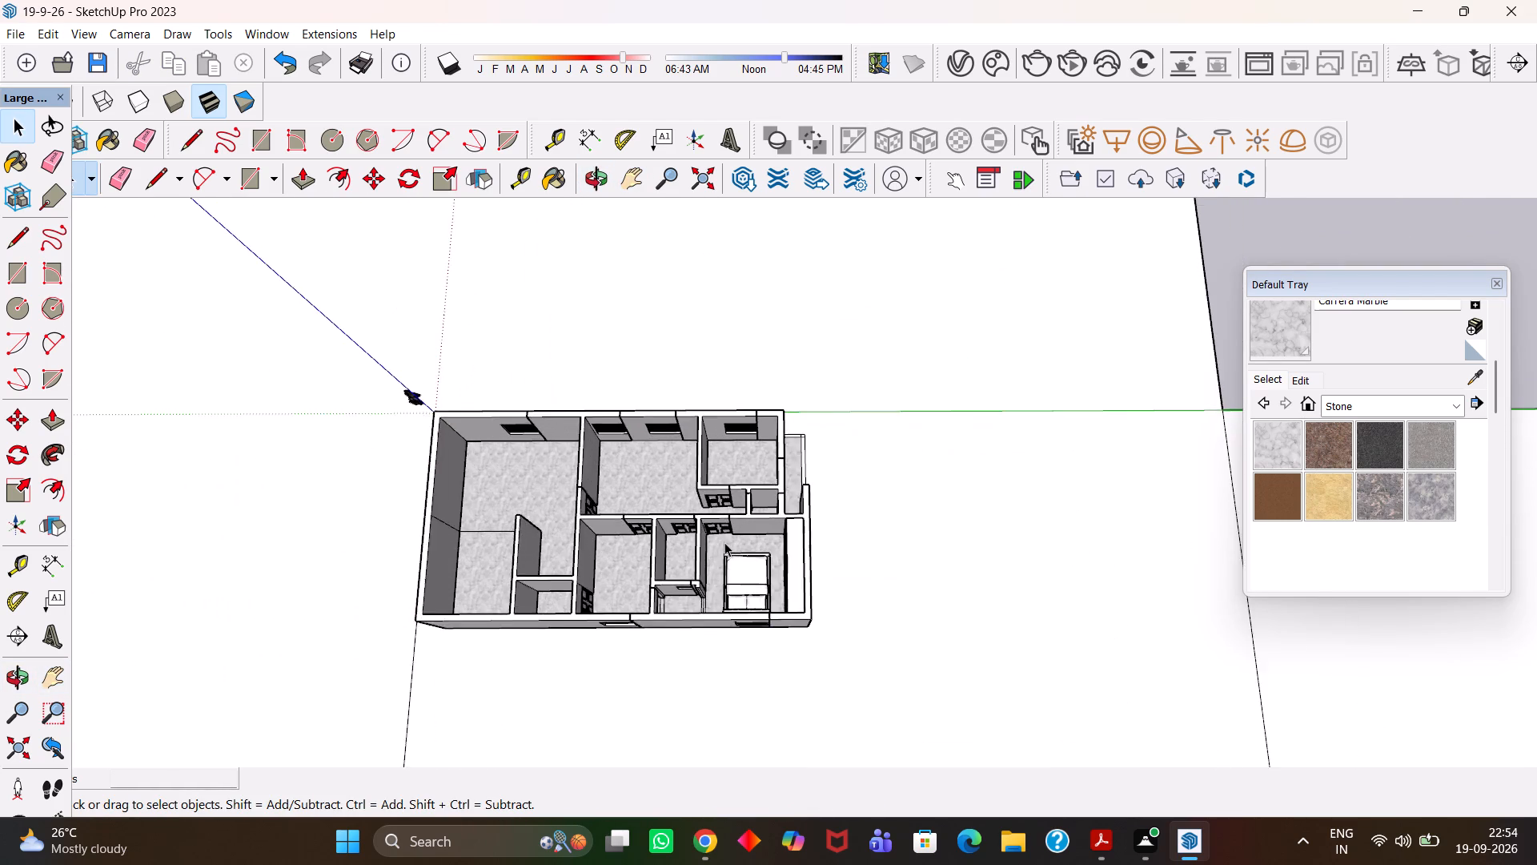
pyautogui.moveTo(732, 545); pyautogui.dragTo(745, 587, button='middle')
pyautogui.scroll(6, 745, 587)
pyautogui.press('h')
pyautogui.press('h')
pyautogui.scroll(4, 740, 588)
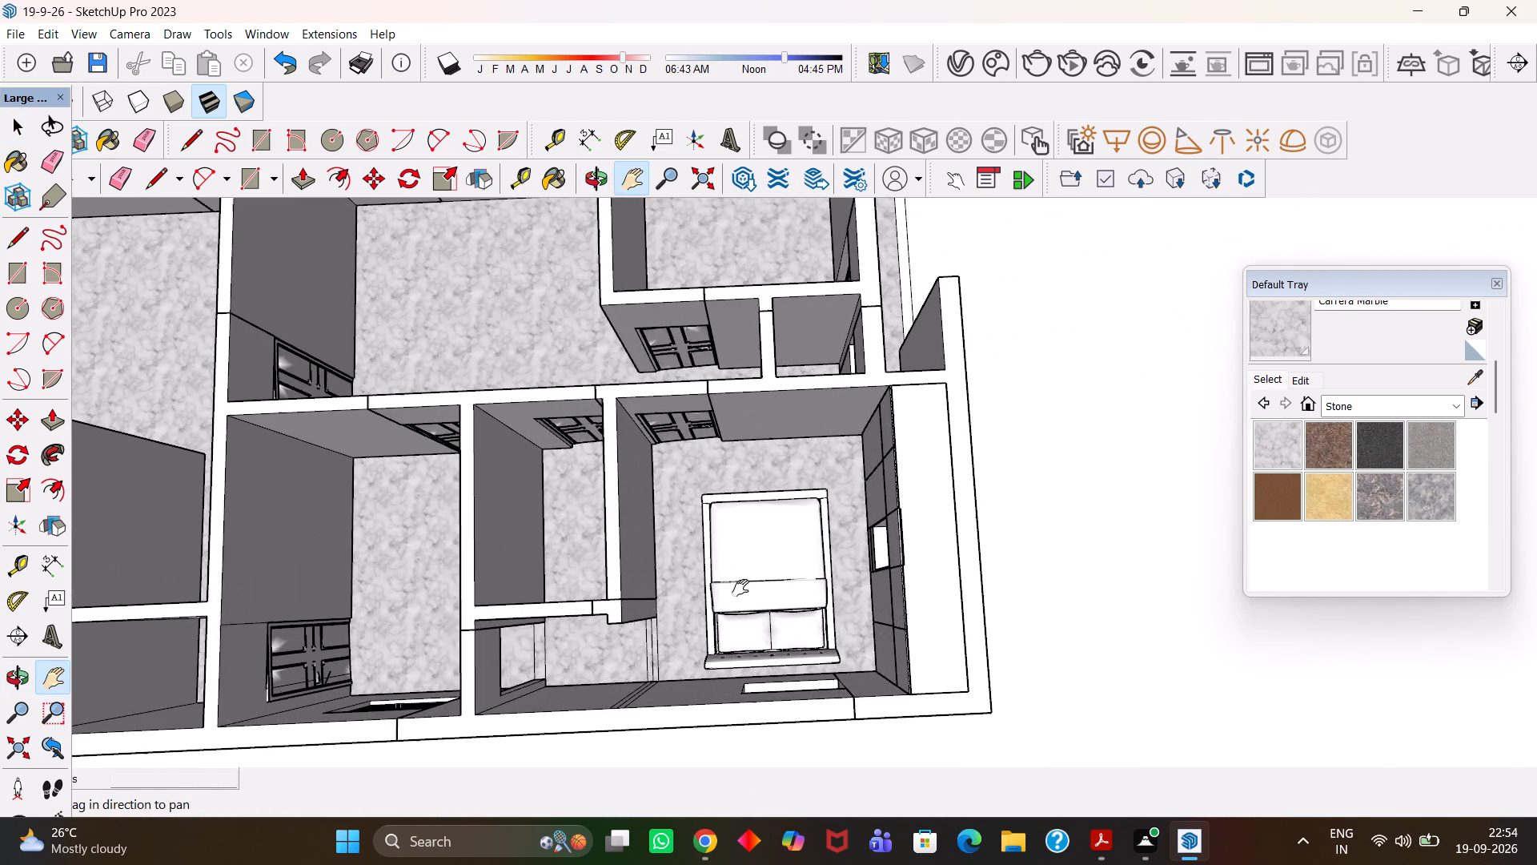
pyautogui.press('h')
pyautogui.scroll(-9, 740, 588)
pyautogui.scroll(4, 740, 588)
pyautogui.press('h')
pyautogui.scroll(3, 704, 585)
pyautogui.moveTo(629, 569); pyautogui.dragTo(768, 593)
pyautogui.scroll(-3, 769, 593)
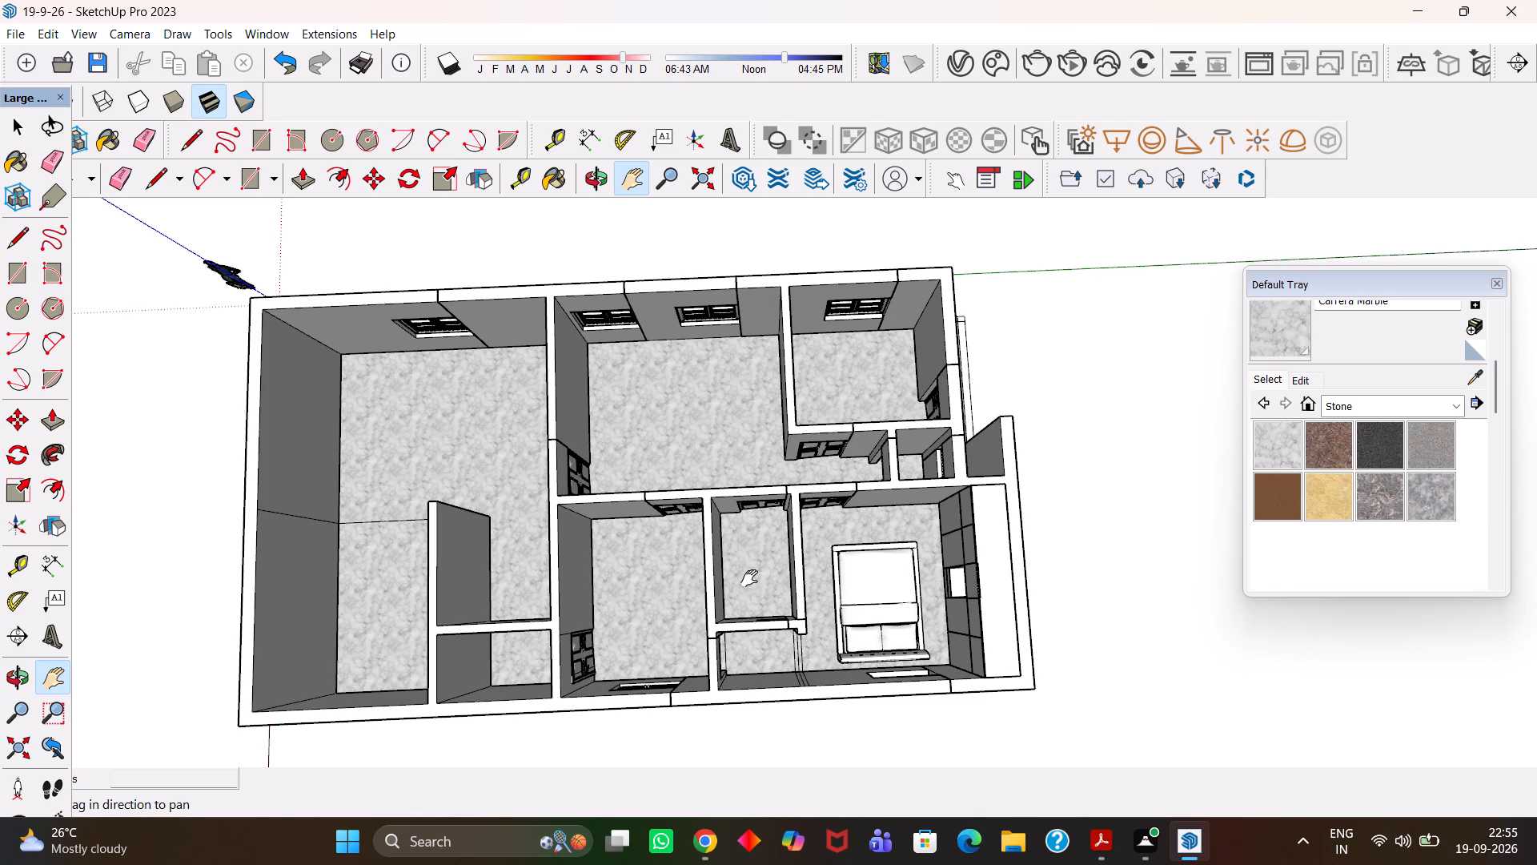
pyautogui.scroll(6, 749, 578)
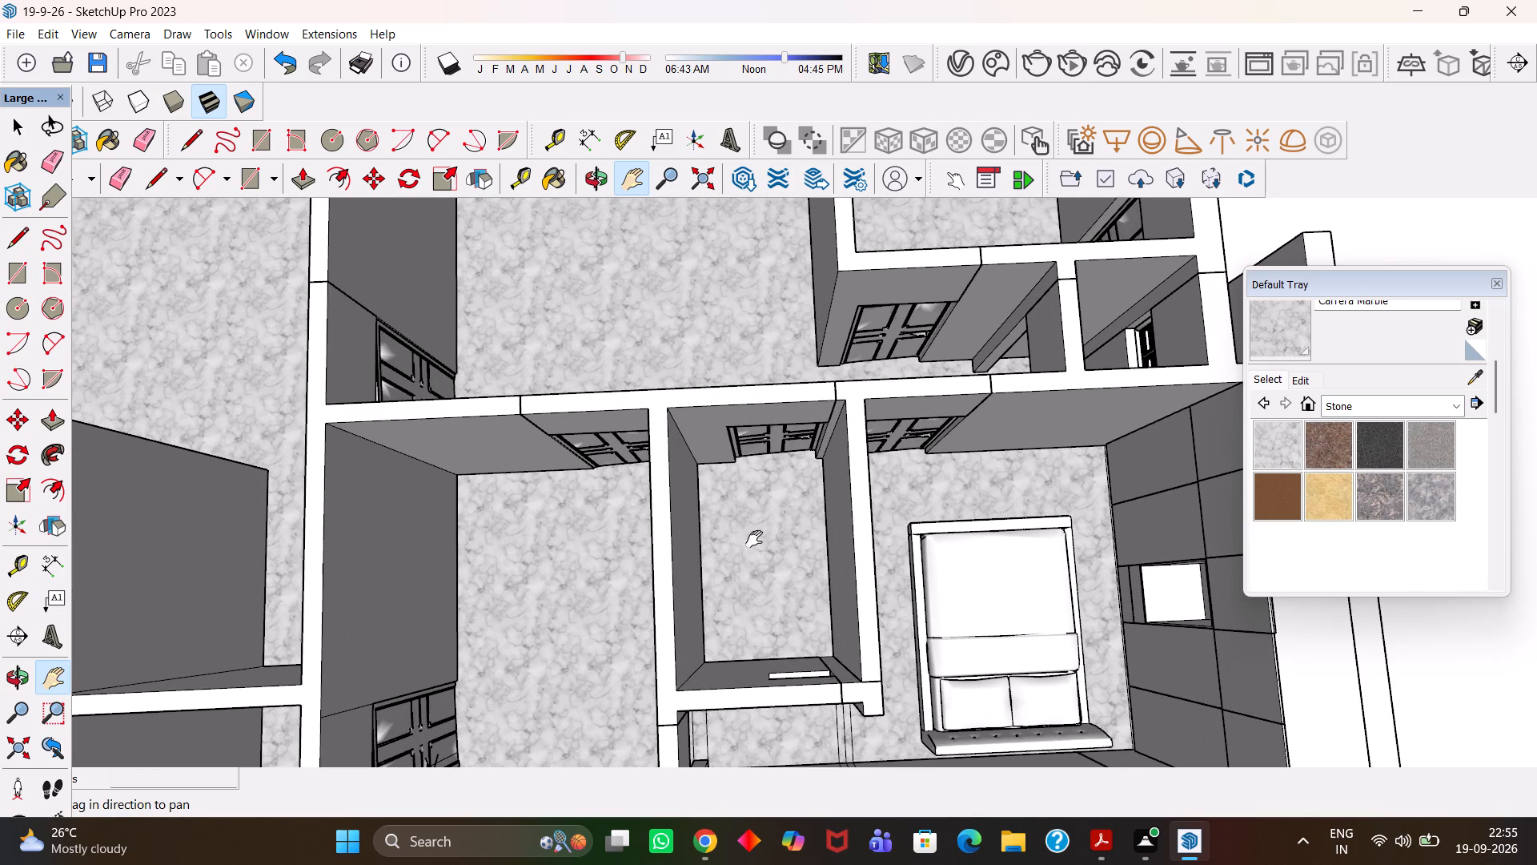
pyautogui.scroll(-9, 754, 539)
pyautogui.moveTo(797, 583); pyautogui.dragTo(776, 497, button='middle')
pyautogui.scroll(9, 776, 497)
pyautogui.scroll(-10, 740, 475)
pyautogui.moveTo(709, 504); pyautogui.dragTo(700, 411, button='middle')
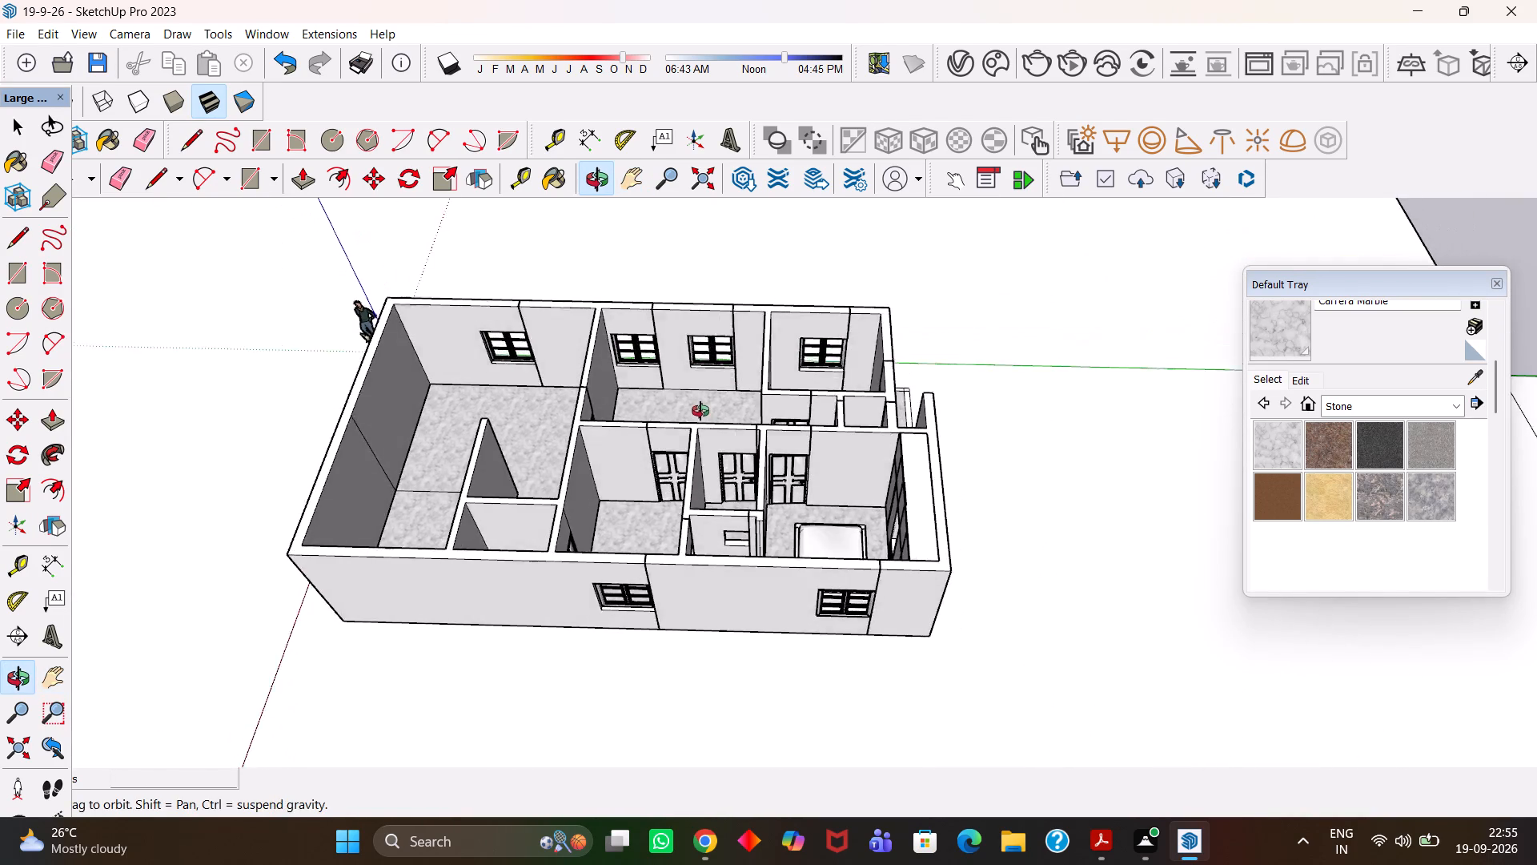
pyautogui.moveTo(700, 411); pyautogui.dragTo(696, 409, button='middle')
pyautogui.scroll(4, 696, 409)
pyautogui.scroll(-5, 696, 409)
pyautogui.moveTo(678, 439); pyautogui.dragTo(675, 521, button='middle')
pyautogui.scroll(5, 675, 521)
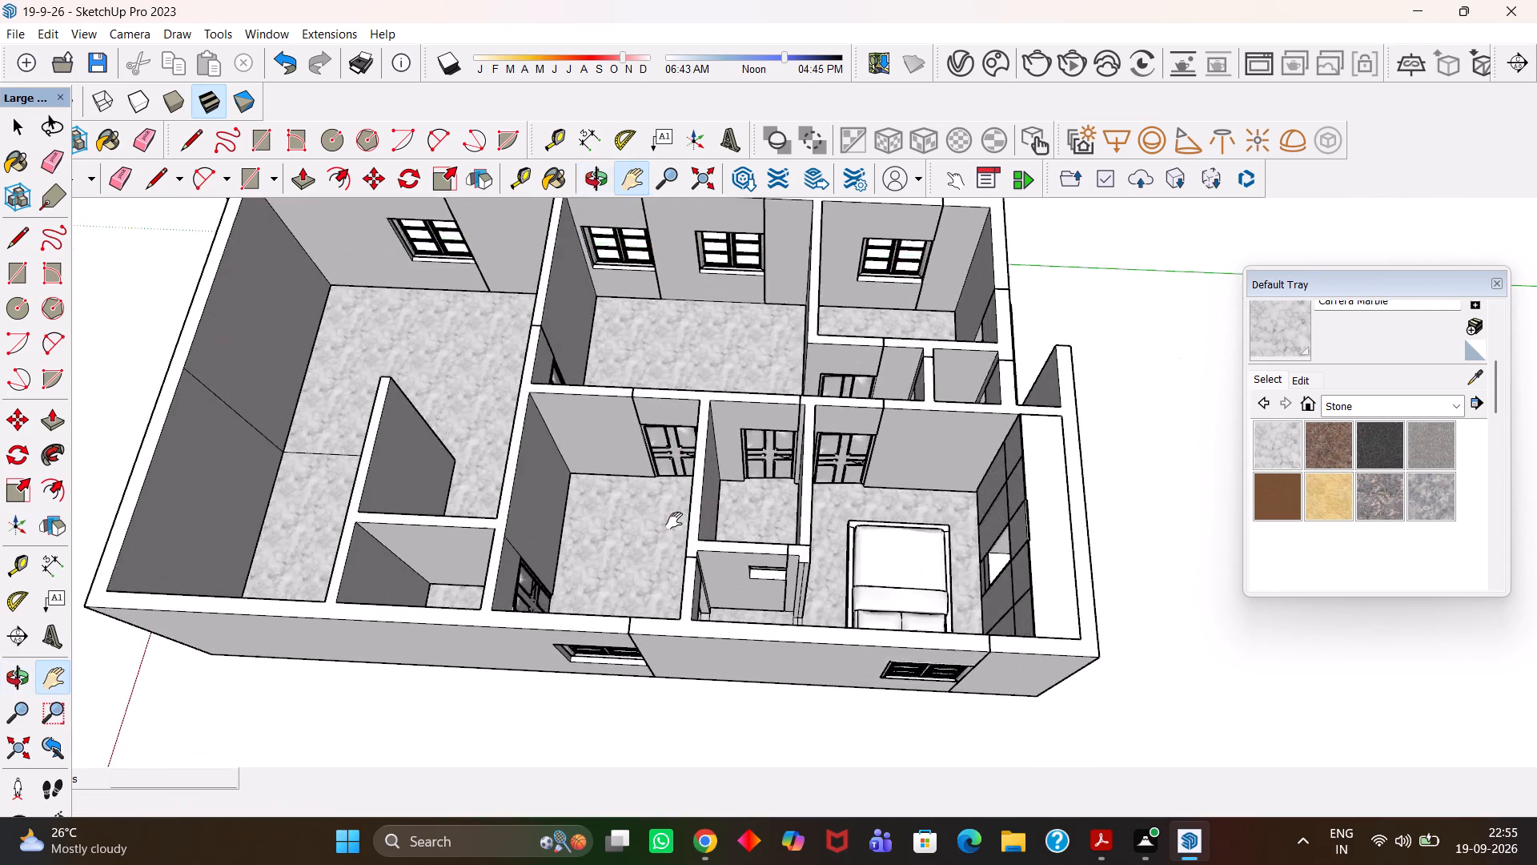
pyautogui.scroll(-5, 674, 521)
pyautogui.moveTo(643, 538); pyautogui.dragTo(739, 489, button='middle')
pyautogui.scroll(5, 739, 489)
pyautogui.scroll(-6, 735, 489)
pyautogui.moveTo(849, 517); pyautogui.dragTo(686, 508, button='middle')
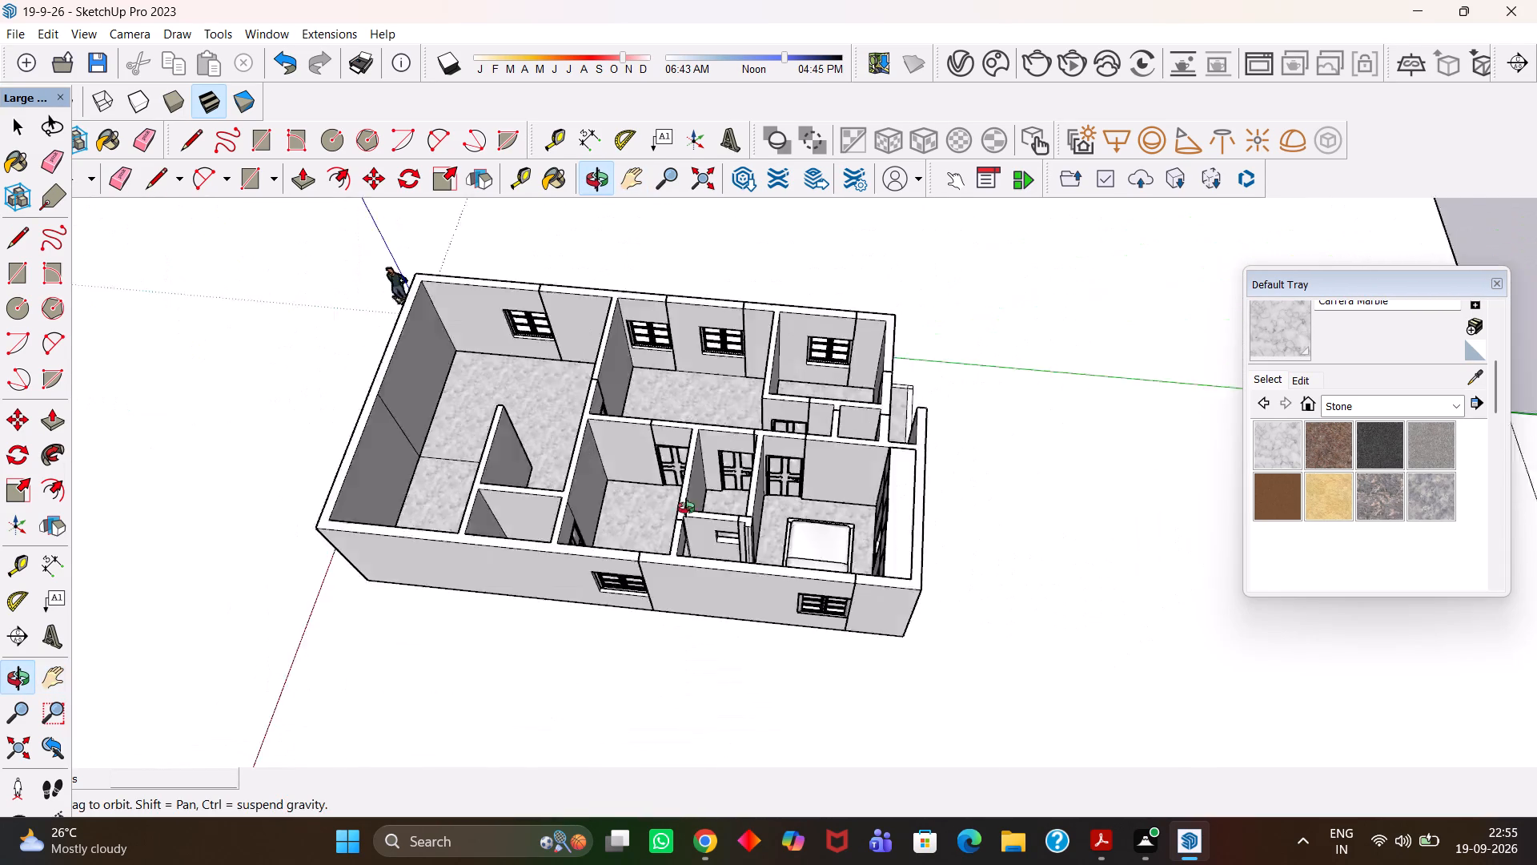
pyautogui.moveTo(686, 508); pyautogui.dragTo(722, 404, button='middle')
pyautogui.scroll(1, 722, 364)
pyautogui.scroll(-6, 722, 400)
# Examine the apartment plan from the large room's end and from above, checking room layout, partitions and floor finishes.
pyautogui.moveTo(497, 409); pyautogui.dragTo(860, 483, button='middle')
pyautogui.scroll(1, 813, 489)
pyautogui.moveTo(608, 493); pyautogui.dragTo(737, 577, button='middle')
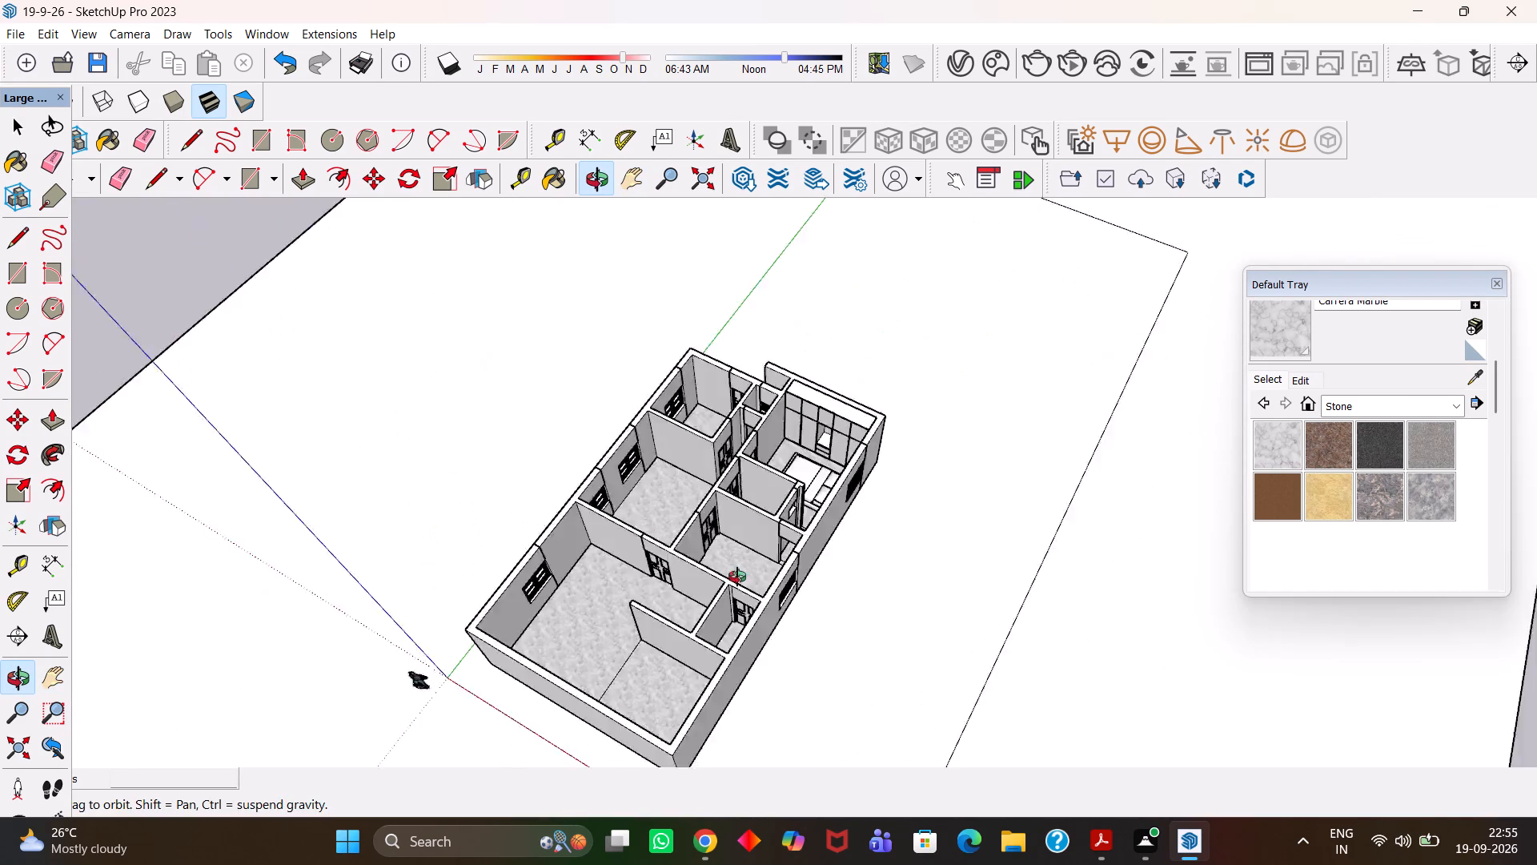
pyautogui.moveTo(737, 577); pyautogui.dragTo(829, 593, button='middle')
pyautogui.scroll(4, 769, 579)
pyautogui.scroll(-4, 769, 579)
pyautogui.moveTo(737, 533); pyautogui.dragTo(747, 582, button='middle')
pyautogui.scroll(3, 747, 582)
pyautogui.moveTo(749, 465); pyautogui.dragTo(762, 502, button='middle')
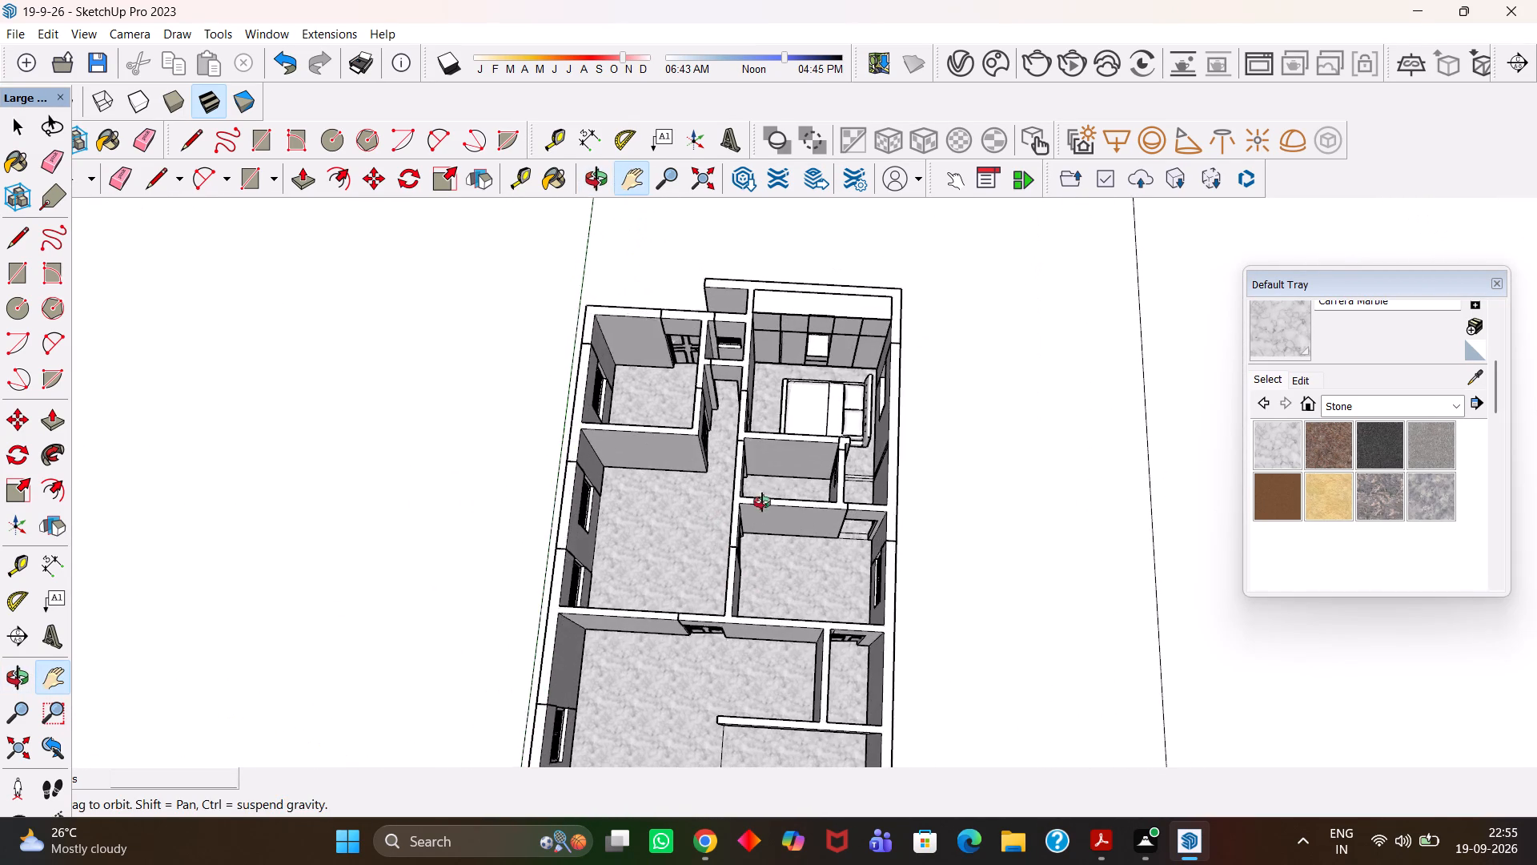
pyautogui.moveTo(762, 502); pyautogui.dragTo(767, 529, button='middle')
pyautogui.scroll(2, 767, 529)
pyautogui.moveTo(782, 538); pyautogui.dragTo(772, 529)
pyautogui.scroll(-4, 772, 529)
pyautogui.moveTo(769, 547); pyautogui.dragTo(760, 483)
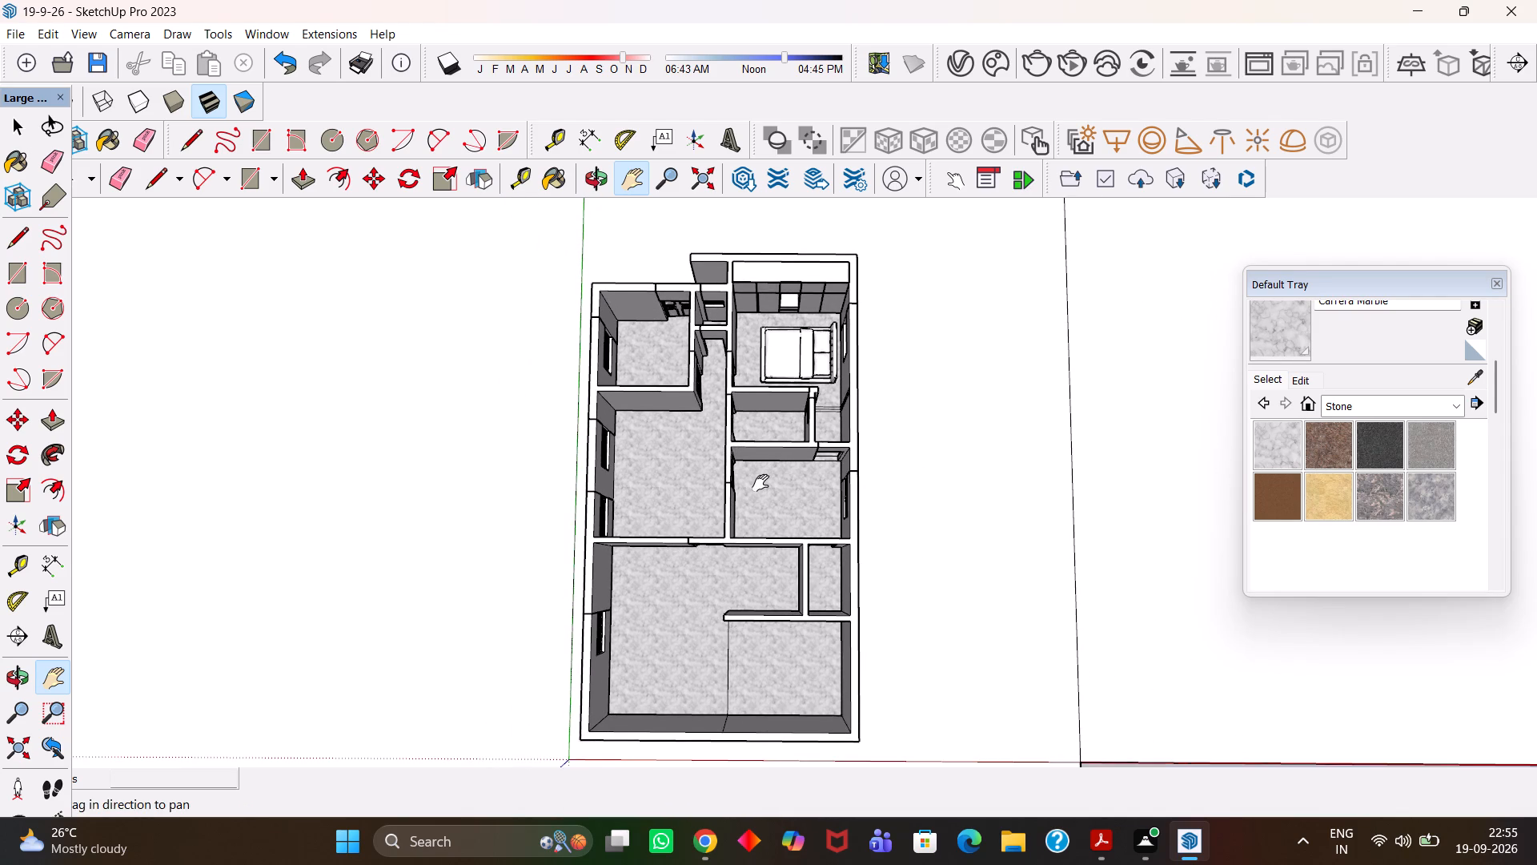
pyautogui.moveTo(760, 483); pyautogui.dragTo(760, 477)
pyautogui.scroll(2, 760, 477)
pyautogui.scroll(-5, 760, 477)
pyautogui.scroll(1, 720, 503)
pyautogui.moveTo(718, 509); pyautogui.dragTo(1146, 519, button='middle')
pyautogui.moveTo(800, 500); pyautogui.dragTo(842, 519, button='middle')
pyautogui.scroll(4, 842, 519)
pyautogui.moveTo(809, 525); pyautogui.dragTo(853, 500, button='middle')
pyautogui.scroll(2, 853, 500)
pyautogui.moveTo(874, 532); pyautogui.dragTo(883, 502)
pyautogui.scroll(2, 820, 507)
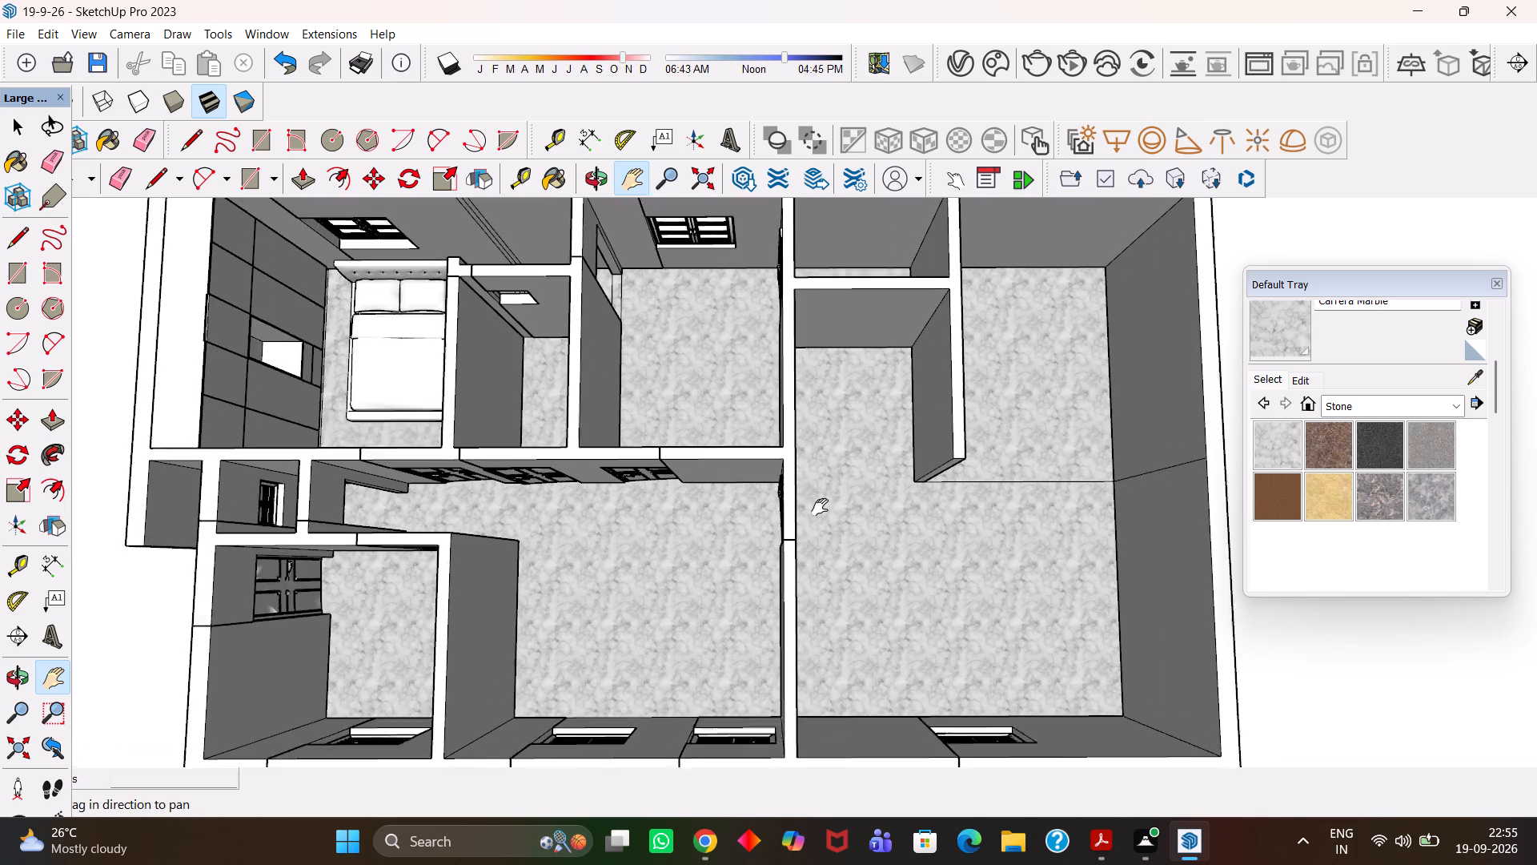
pyautogui.scroll(1, 820, 507)
pyautogui.scroll(-5, 816, 499)
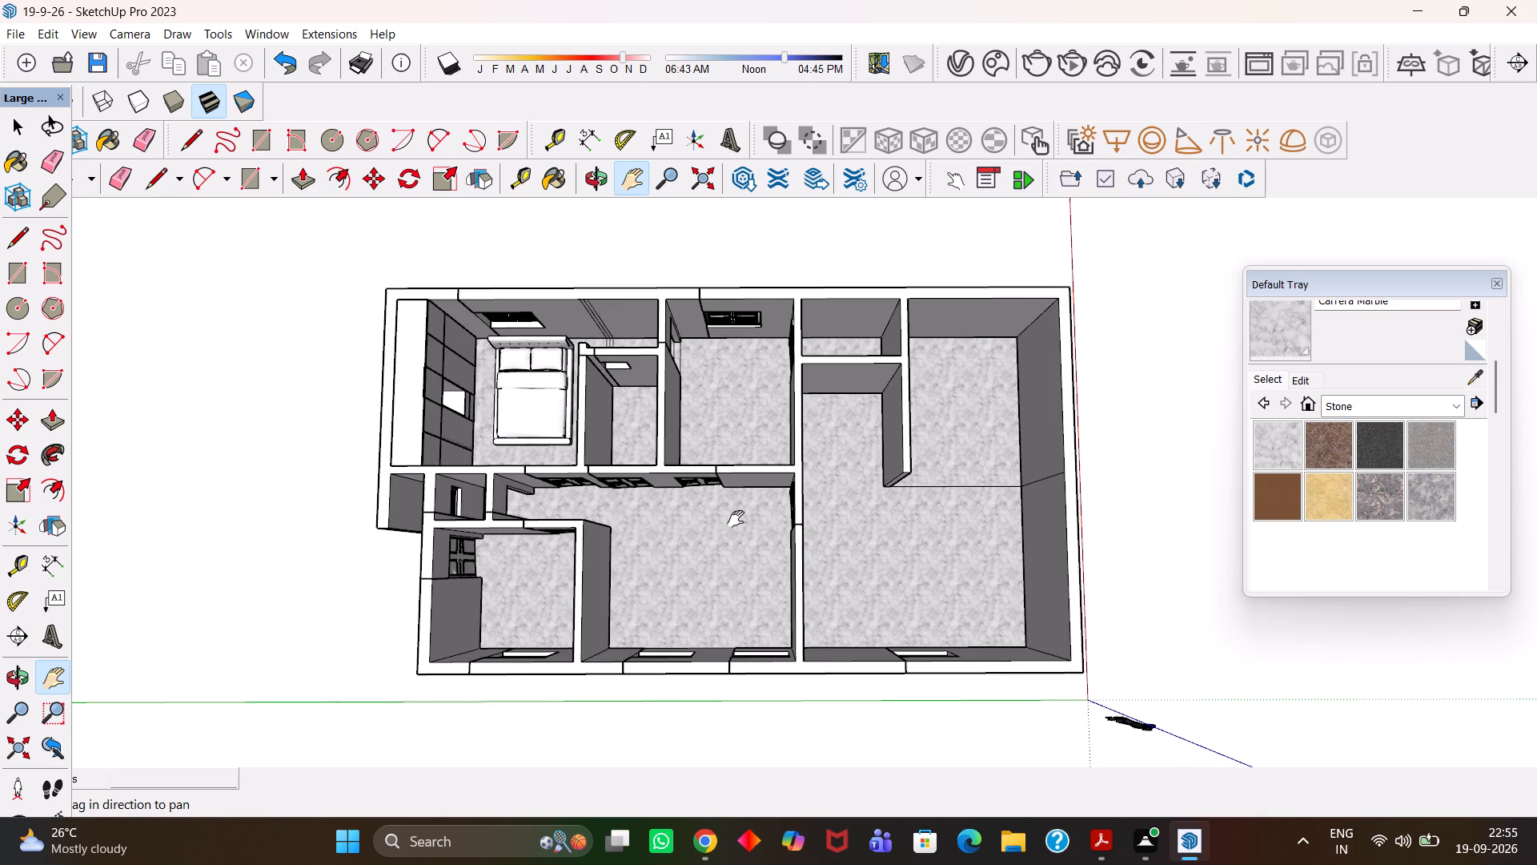
# Examine the exterior wall opposite the bedroom and the rooms behind it, checking its four windows and the interior doors.
pyautogui.moveTo(735, 516); pyautogui.dragTo(825, 513)
pyautogui.scroll(4, 823, 519)
pyautogui.scroll(-4, 823, 519)
pyautogui.moveTo(805, 580); pyautogui.dragTo(799, 496, button='middle')
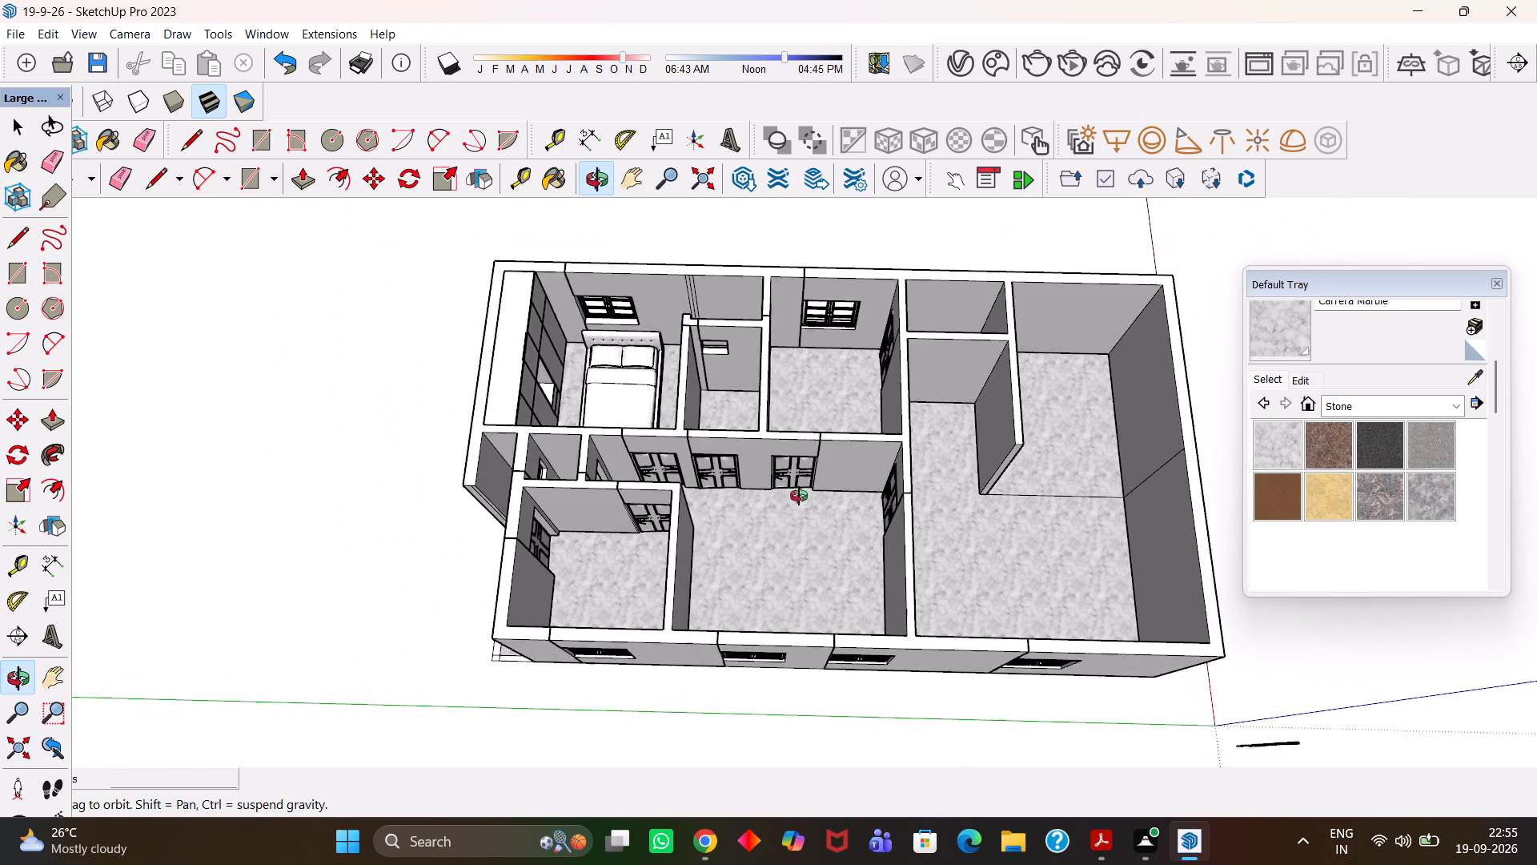
pyautogui.moveTo(799, 496); pyautogui.dragTo(819, 440, button='middle')
pyautogui.scroll(1, 819, 440)
pyautogui.moveTo(824, 531); pyautogui.dragTo(790, 453, button='middle')
pyautogui.moveTo(792, 450); pyautogui.dragTo(727, 493)
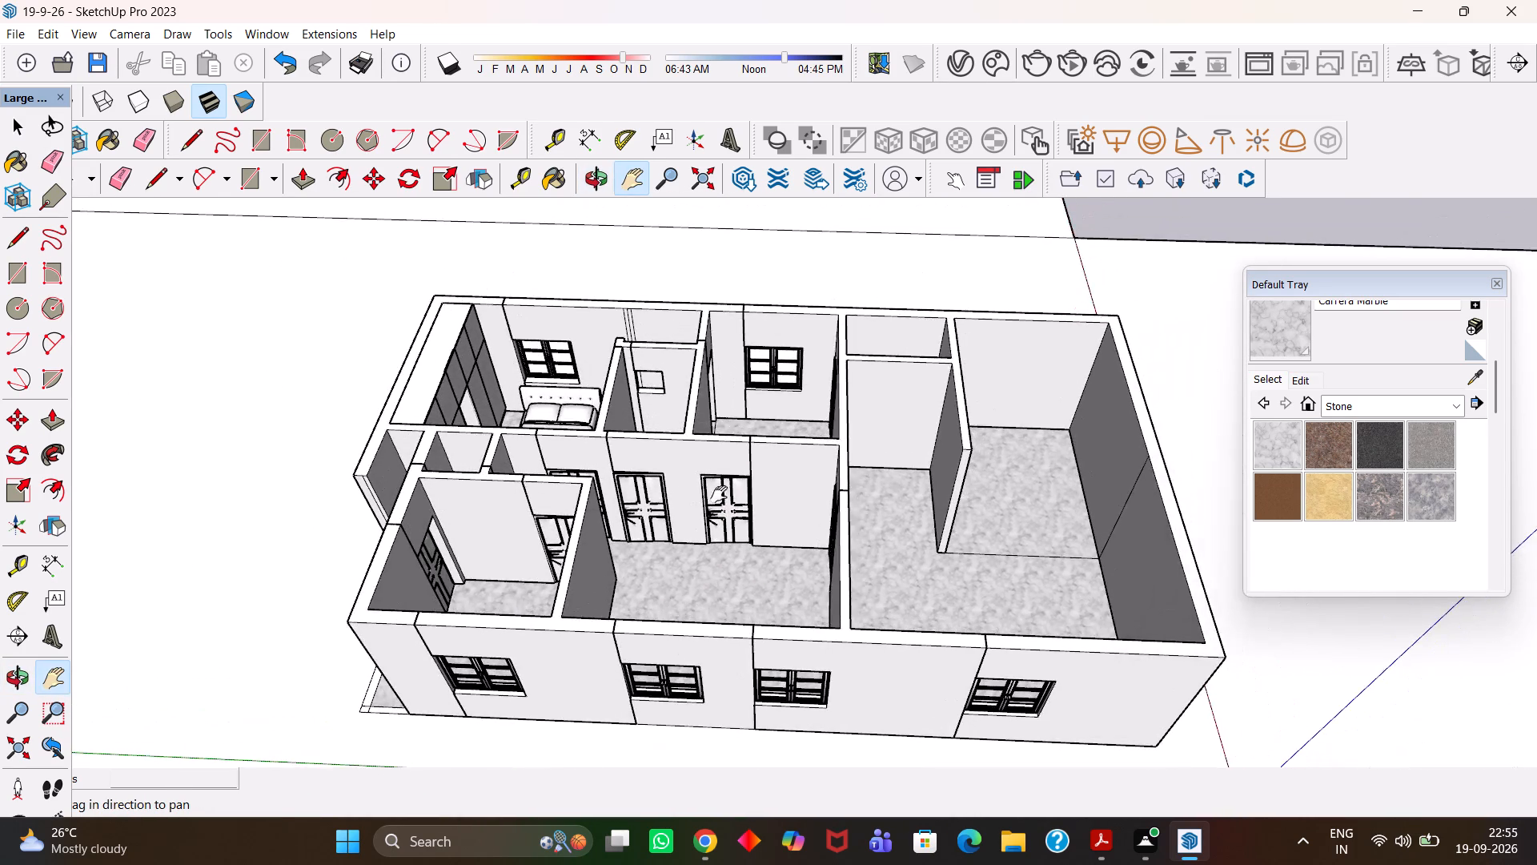
pyautogui.scroll(-3, 708, 504)
pyautogui.scroll(1, 700, 552)
pyautogui.moveTo(700, 553); pyautogui.dragTo(732, 511, button='middle')
pyautogui.scroll(4, 731, 511)
pyautogui.scroll(-4, 732, 511)
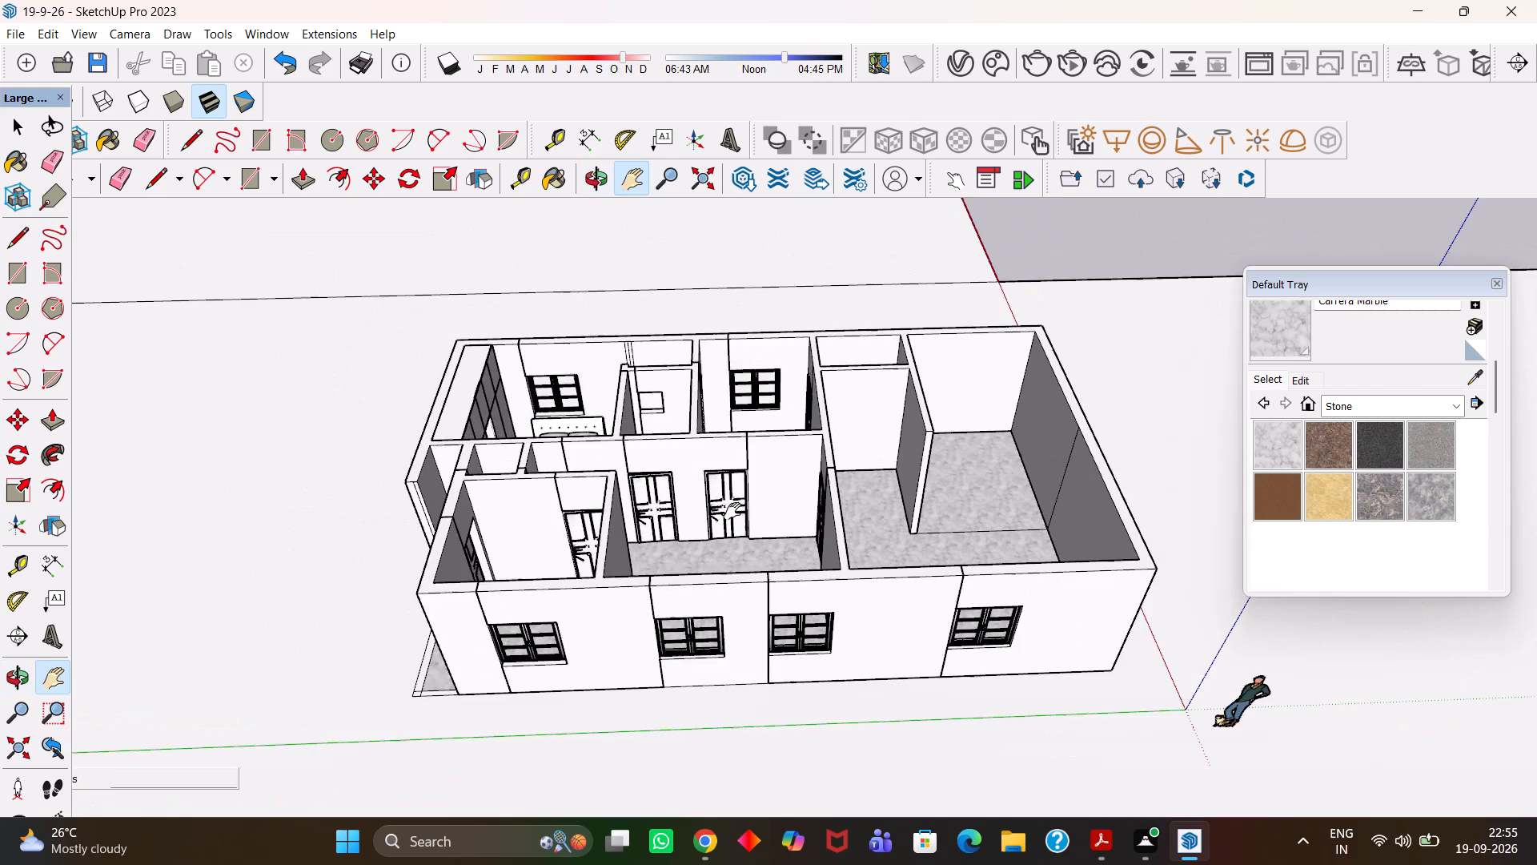
pyautogui.moveTo(700, 501); pyautogui.dragTo(763, 519)
pyautogui.scroll(4, 843, 548)
pyautogui.moveTo(841, 564); pyautogui.dragTo(832, 528)
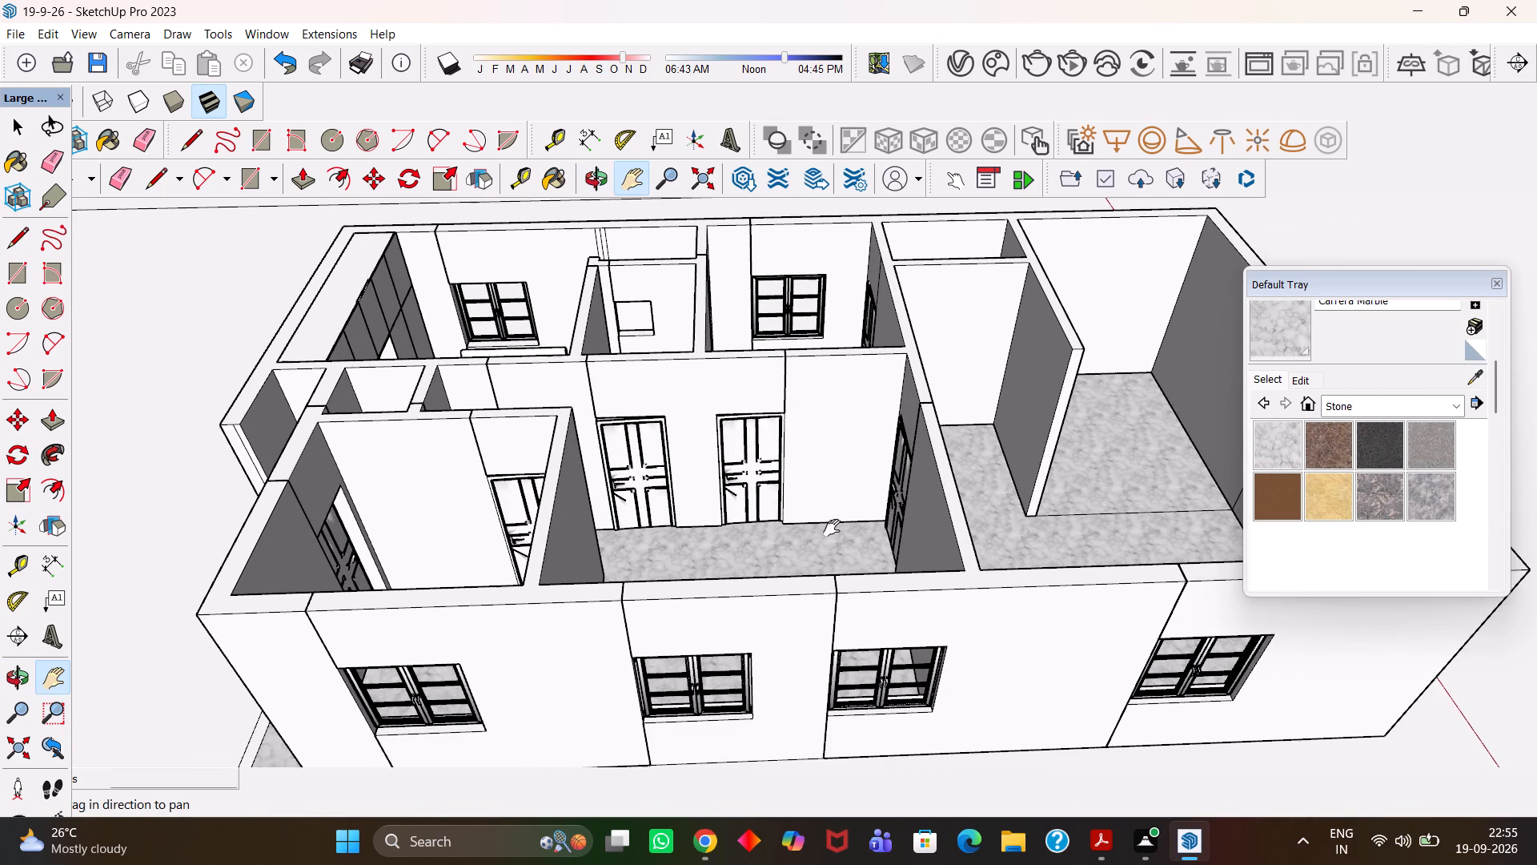
pyautogui.moveTo(832, 528); pyautogui.dragTo(813, 527)
pyautogui.scroll(-4, 813, 527)
pyautogui.moveTo(823, 548); pyautogui.dragTo(796, 529)
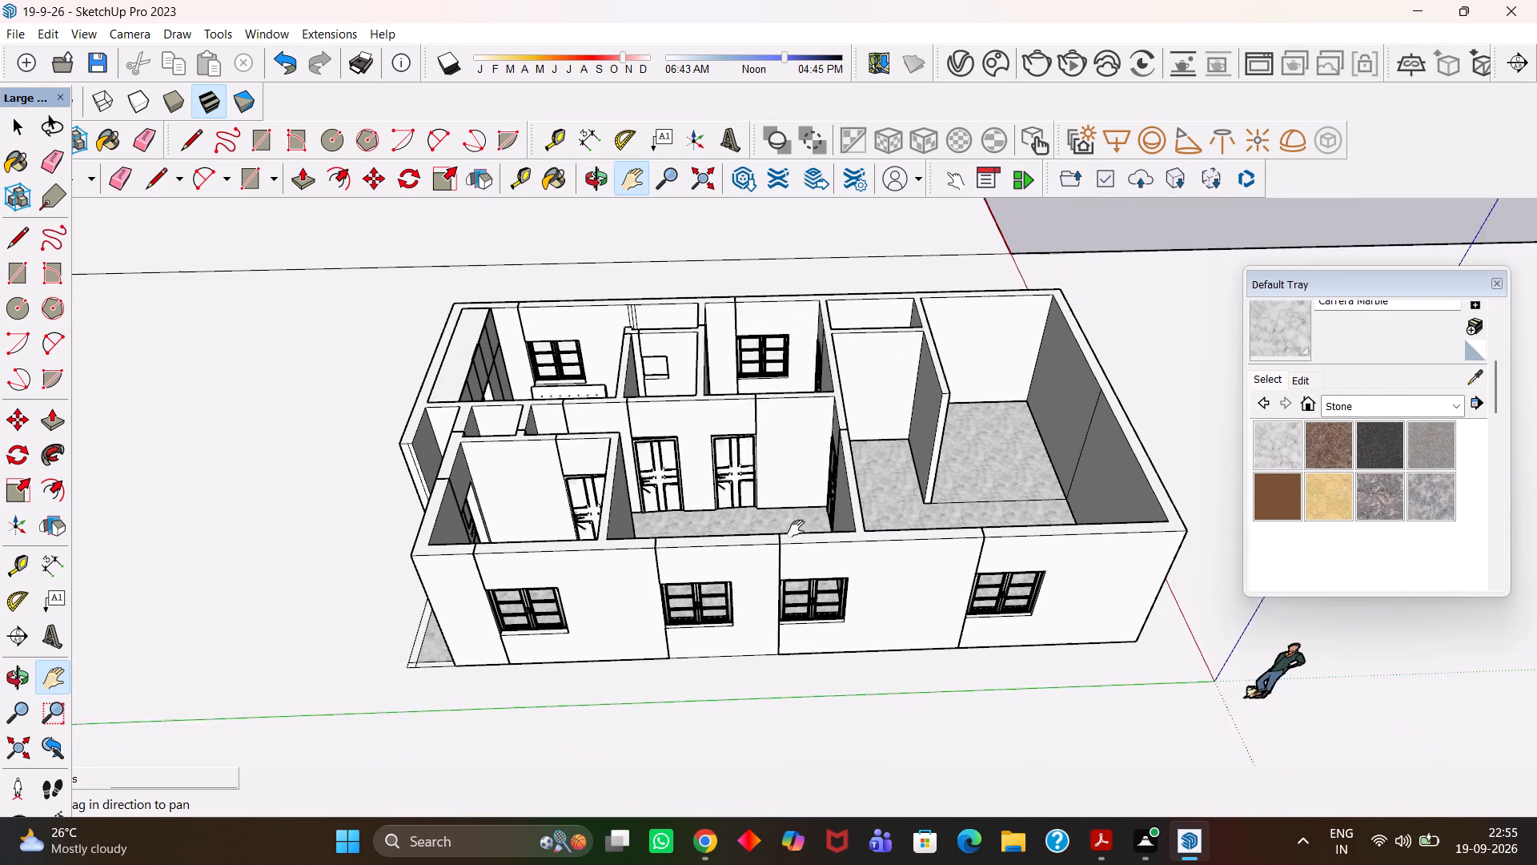
pyautogui.moveTo(796, 529); pyautogui.dragTo(788, 525)
pyautogui.scroll(3, 788, 525)
pyautogui.moveTo(782, 521); pyautogui.dragTo(773, 506)
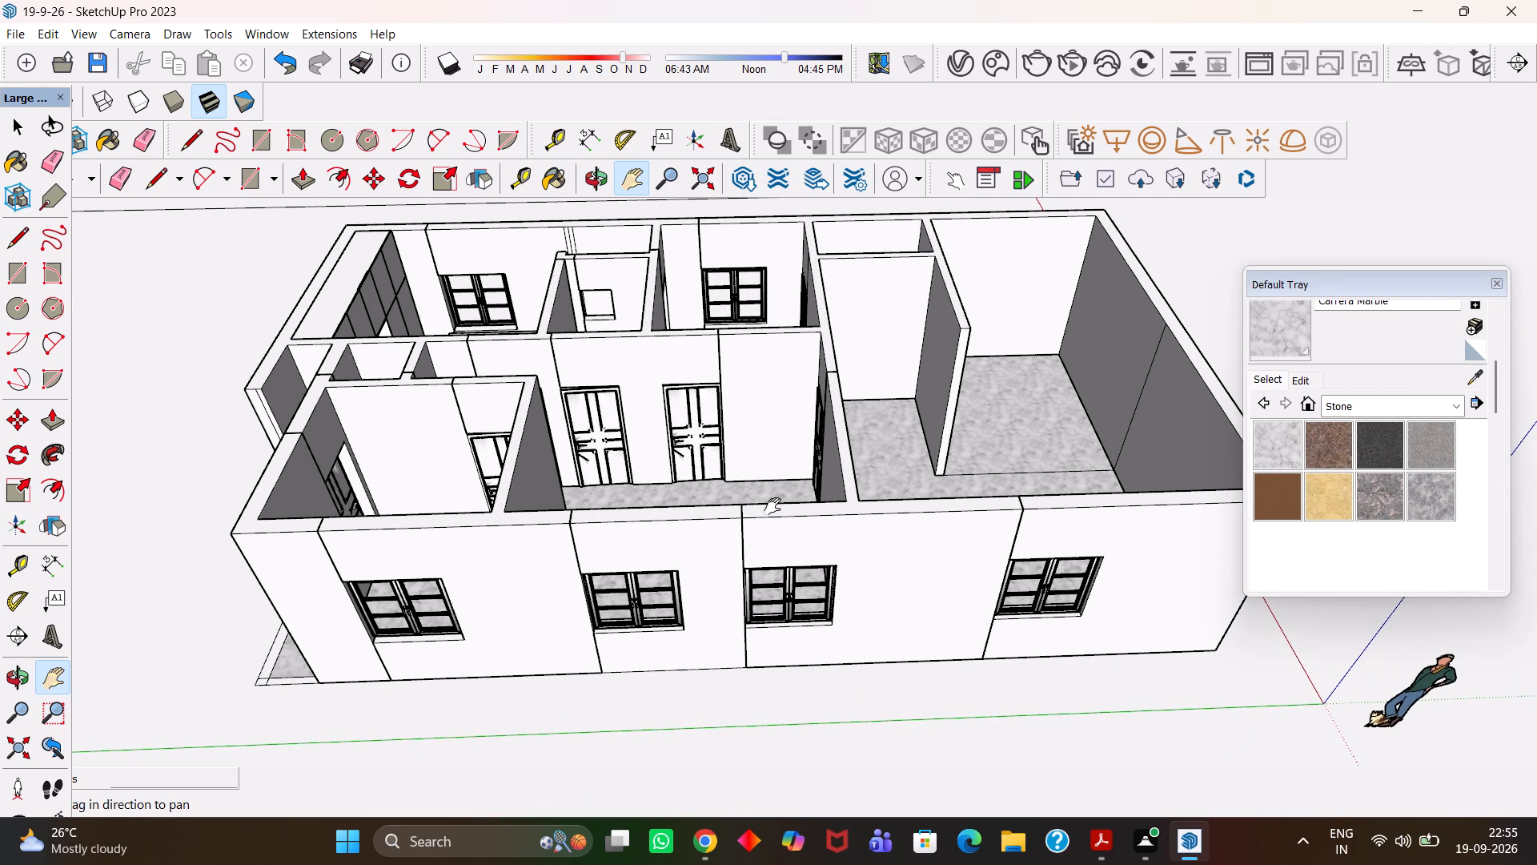
pyautogui.scroll(-8, 806, 550)
pyautogui.moveTo(951, 508); pyautogui.dragTo(920, 513, button='middle')
pyautogui.scroll(4, 913, 513)
pyautogui.scroll(-3, 937, 502)
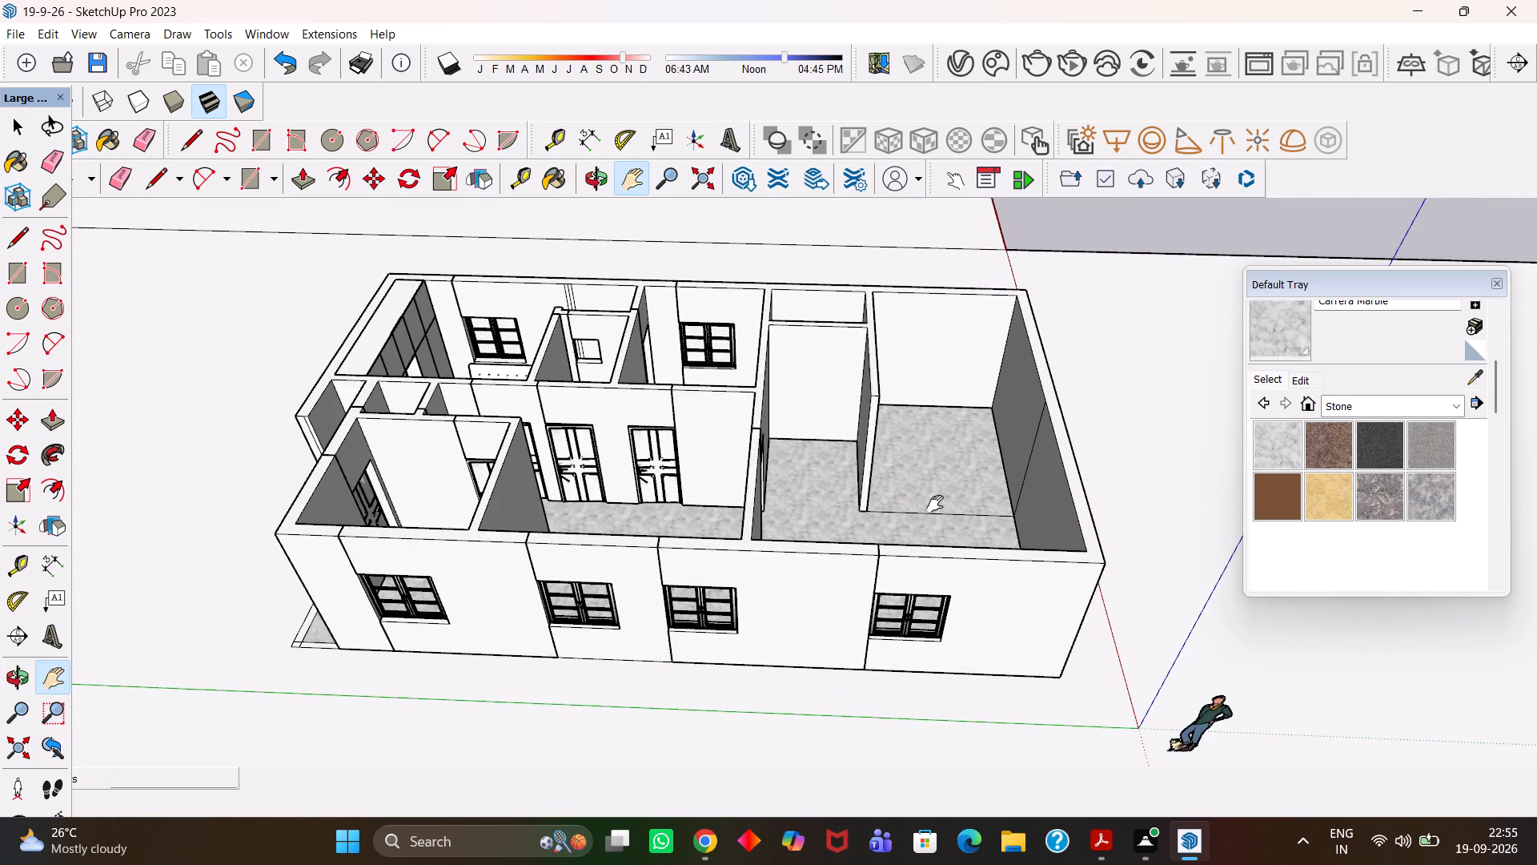
pyautogui.scroll(-1, 935, 504)
pyautogui.moveTo(805, 401); pyautogui.dragTo(874, 544, button='middle')
pyautogui.scroll(4, 900, 540)
pyautogui.scroll(2, 848, 488)
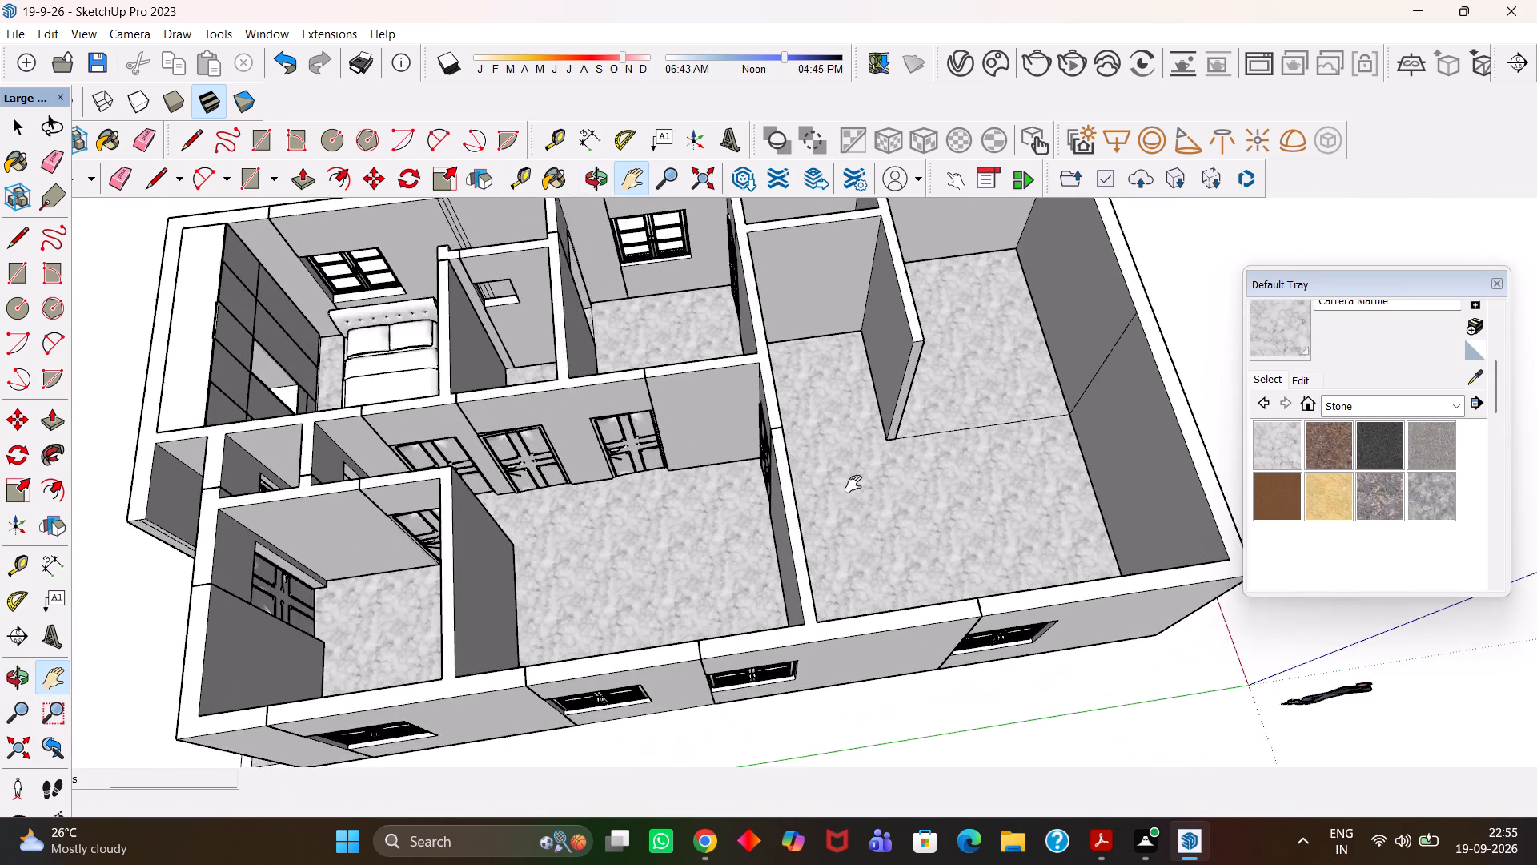
pyautogui.scroll(-4, 853, 484)
pyautogui.moveTo(893, 487); pyautogui.dragTo(851, 605, button='middle')
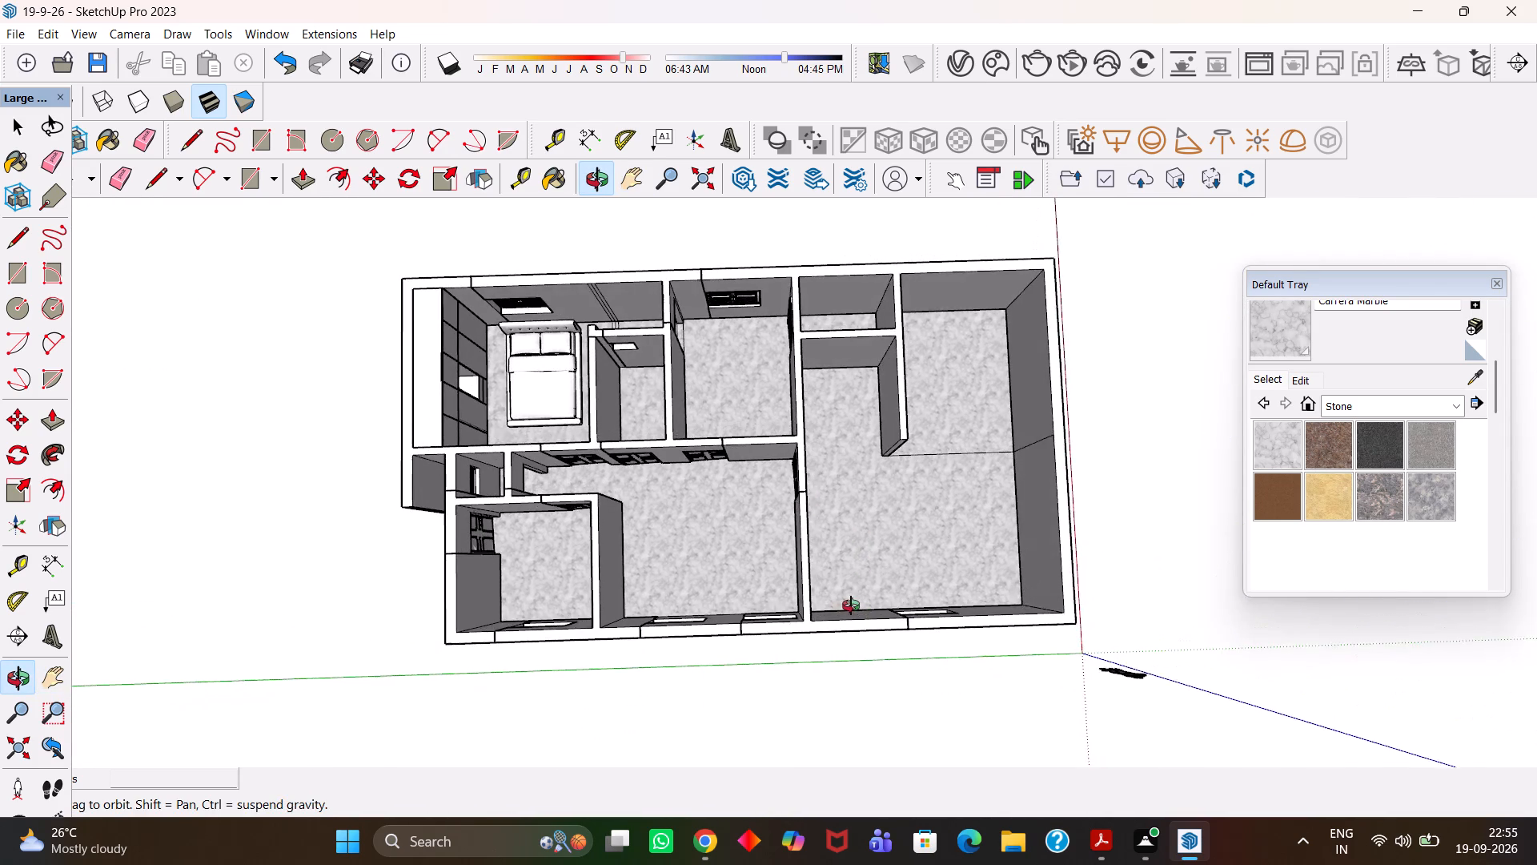
# Examine the apartment plan from above, checking the room layout, partitions and marble floors.
pyautogui.moveTo(851, 605); pyautogui.dragTo(843, 614, button='middle')
pyautogui.scroll(4, 843, 614)
pyautogui.scroll(-4, 843, 614)
pyautogui.moveTo(823, 575); pyautogui.dragTo(825, 579)
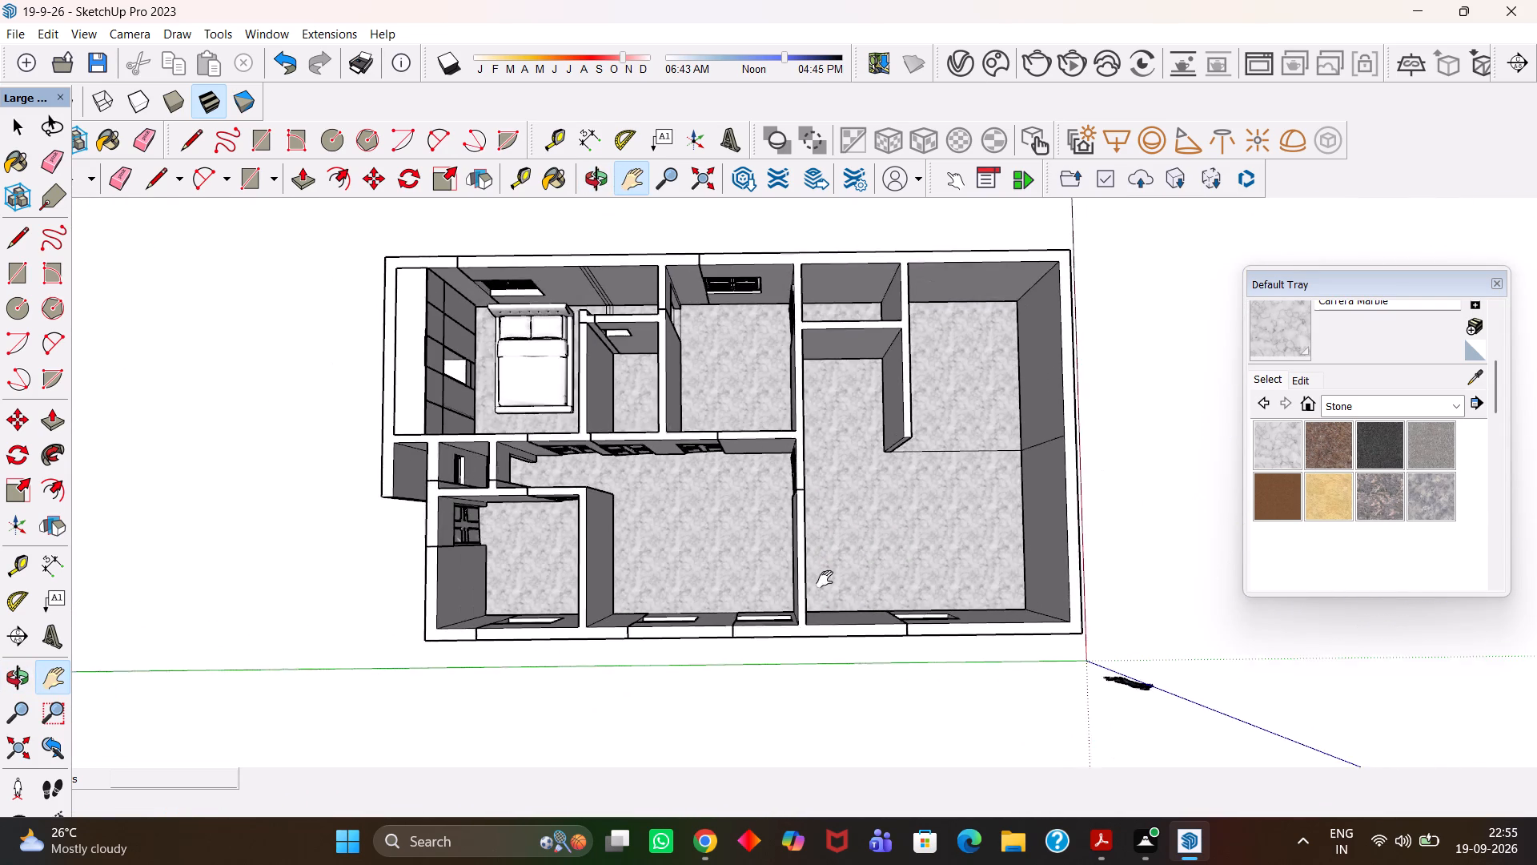
pyautogui.moveTo(825, 579); pyautogui.dragTo(838, 597)
pyautogui.scroll(4, 838, 597)
pyautogui.scroll(-4, 838, 597)
pyautogui.moveTo(768, 567); pyautogui.dragTo(849, 589)
pyautogui.scroll(3, 849, 589)
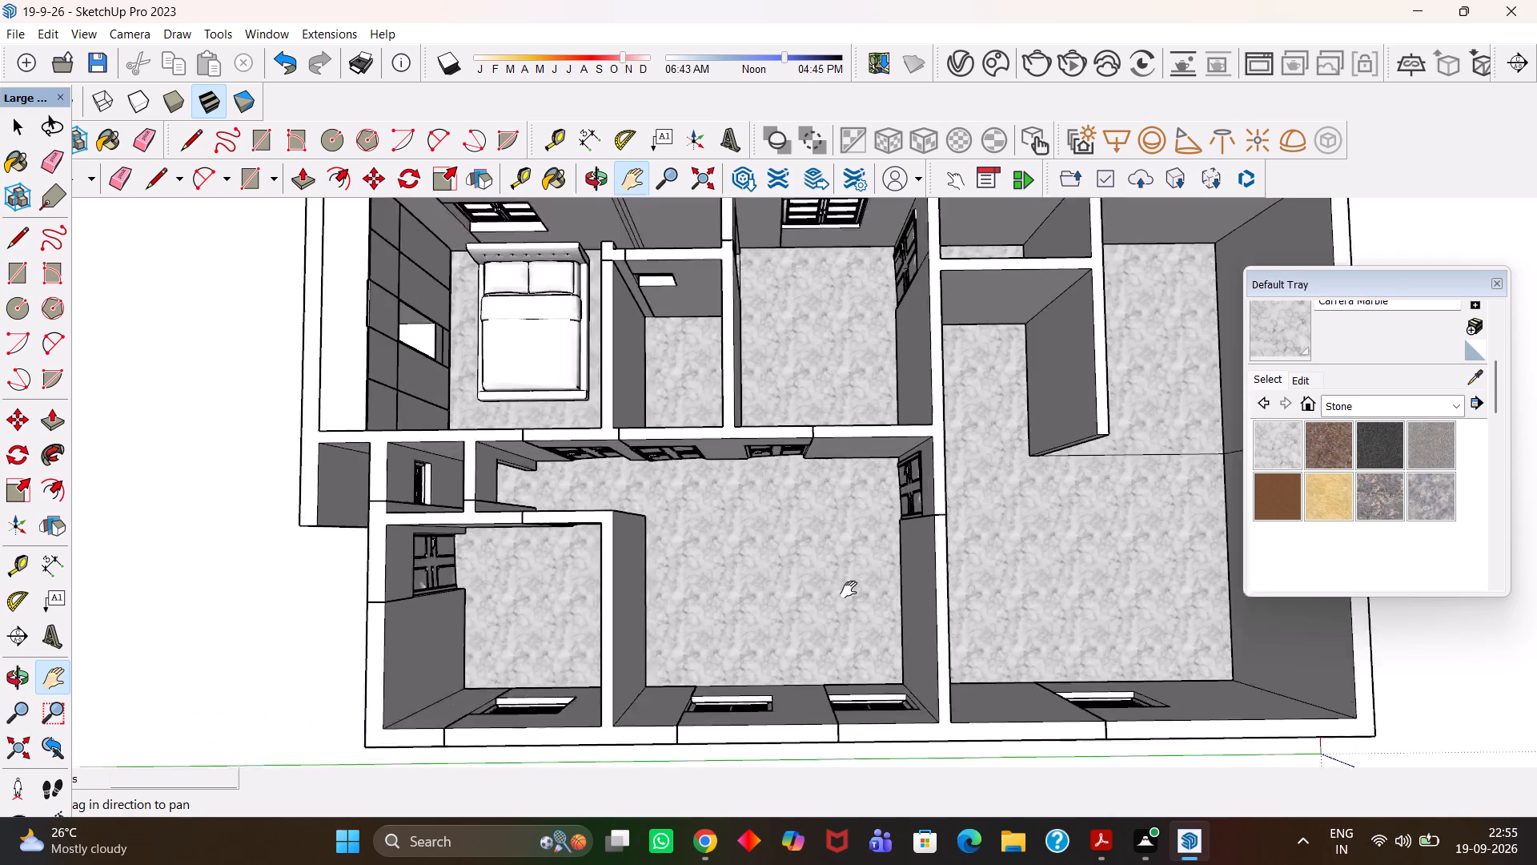
pyautogui.scroll(1, 849, 589)
pyautogui.scroll(-5, 832, 589)
# Examine the four-window exterior wall and the interior doors behind it from an oblique view.
pyautogui.moveTo(858, 605); pyautogui.dragTo(832, 392, button='middle')
pyautogui.scroll(2, 829, 490)
pyautogui.moveTo(842, 490); pyautogui.dragTo(800, 422)
pyautogui.scroll(-4, 750, 431)
pyautogui.moveTo(797, 473); pyautogui.dragTo(813, 468, button='middle')
pyautogui.scroll(2, 813, 468)
pyautogui.moveTo(837, 458); pyautogui.dragTo(783, 477)
pyautogui.middleClick(790, 477)
pyautogui.scroll(1, 797, 477)
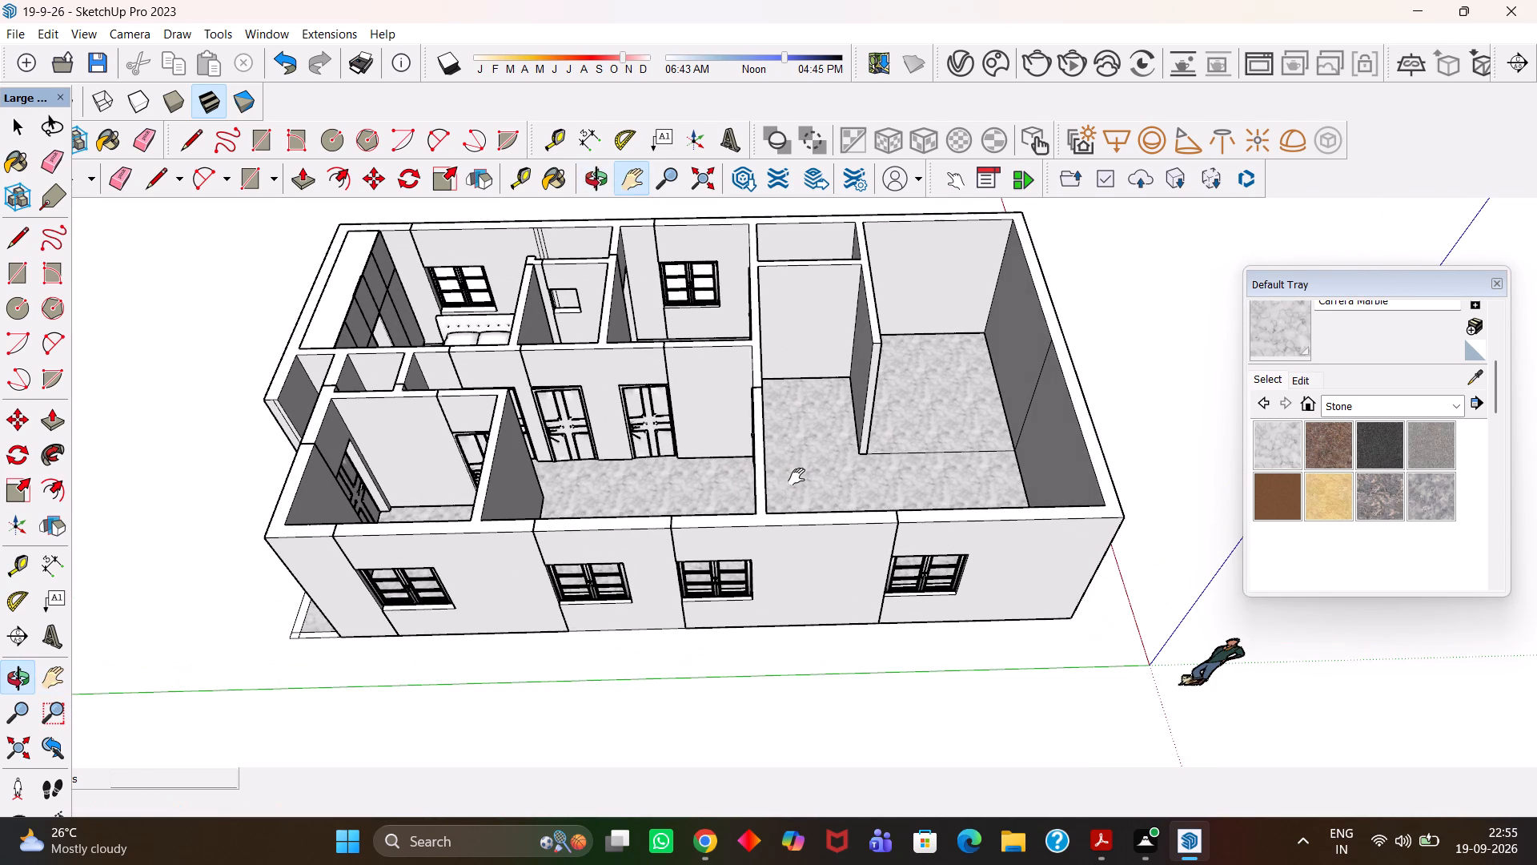
pyautogui.moveTo(825, 477); pyautogui.dragTo(809, 477)
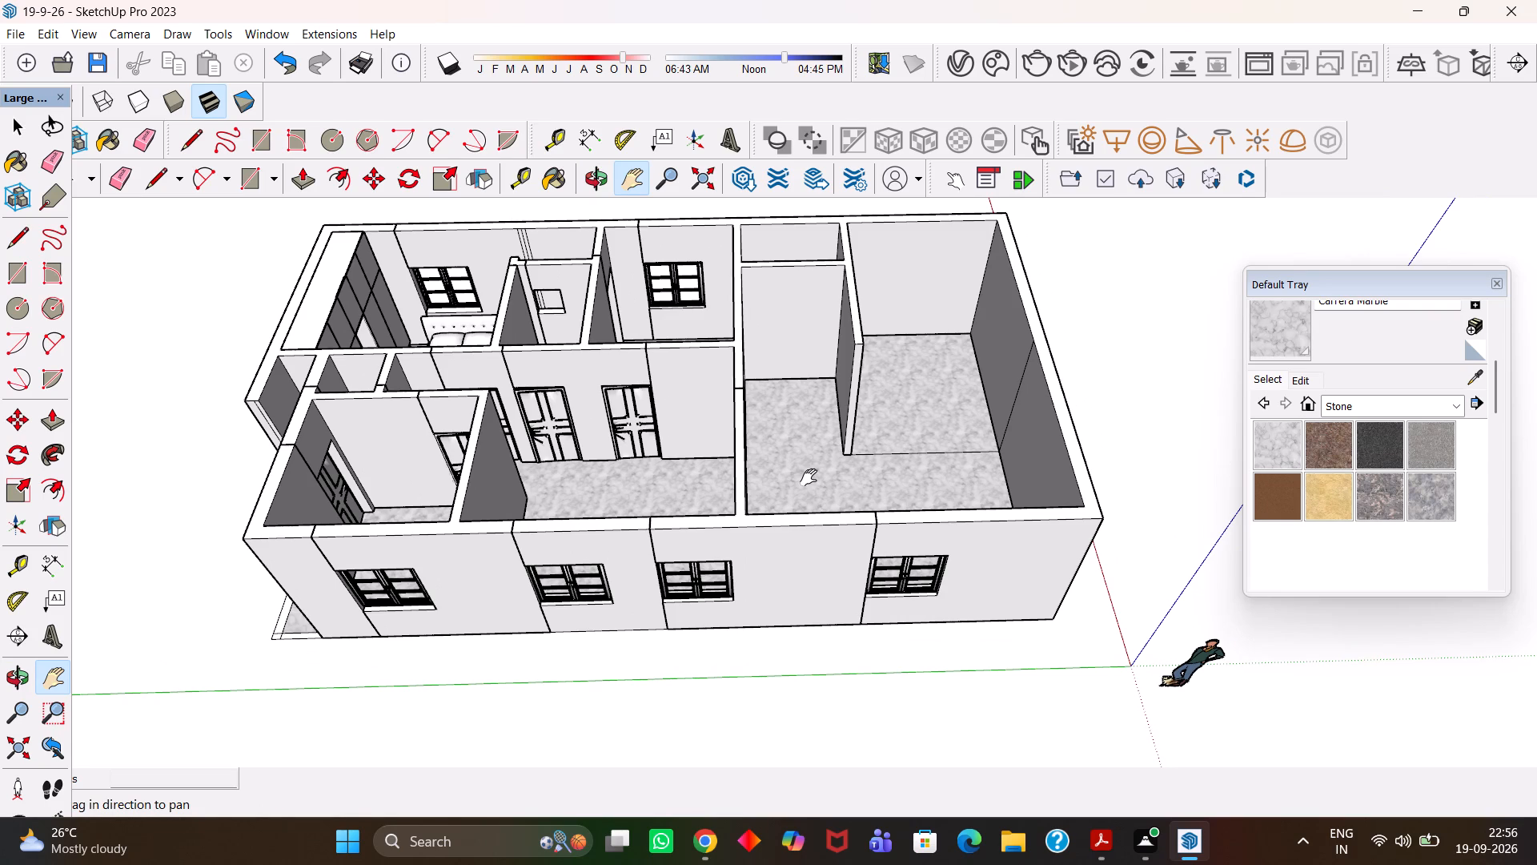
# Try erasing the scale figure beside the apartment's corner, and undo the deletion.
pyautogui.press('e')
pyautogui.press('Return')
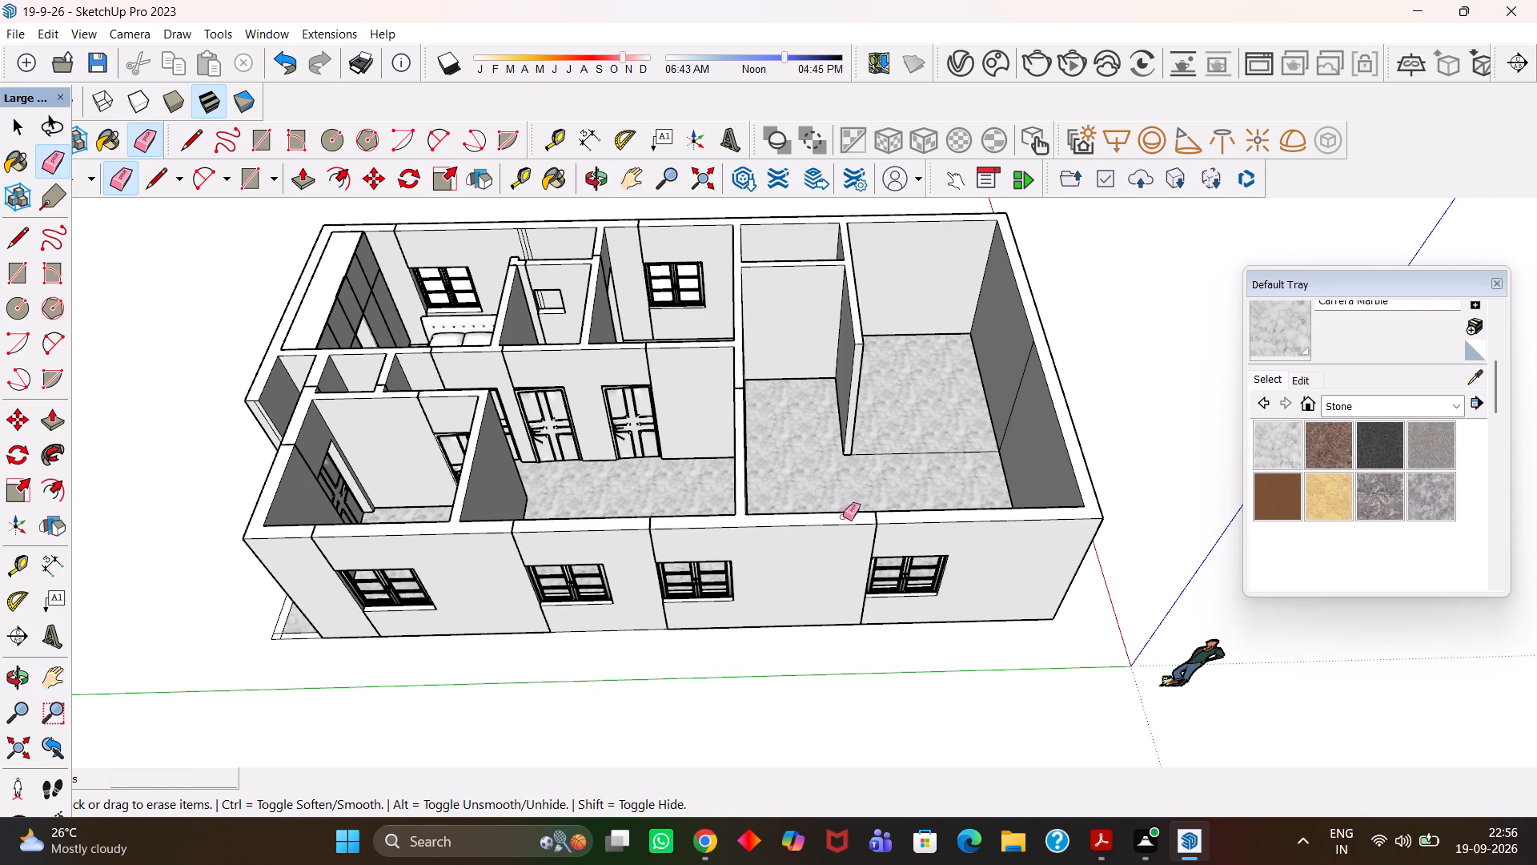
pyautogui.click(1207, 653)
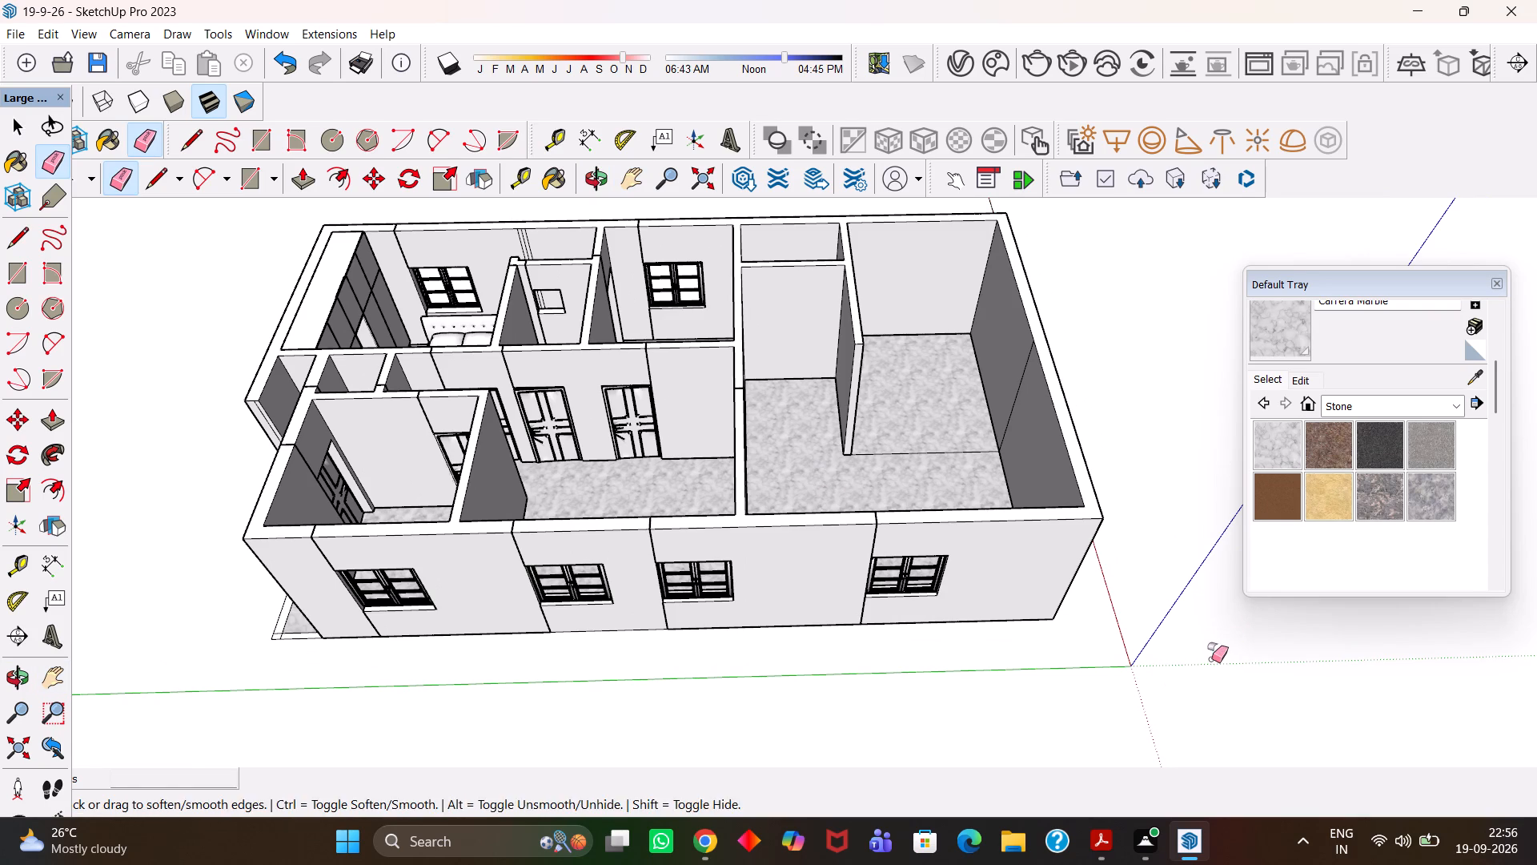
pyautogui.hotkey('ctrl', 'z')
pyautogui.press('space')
# Clear the selection and save the apartment model.
pyautogui.scroll(-2, 1087, 605)
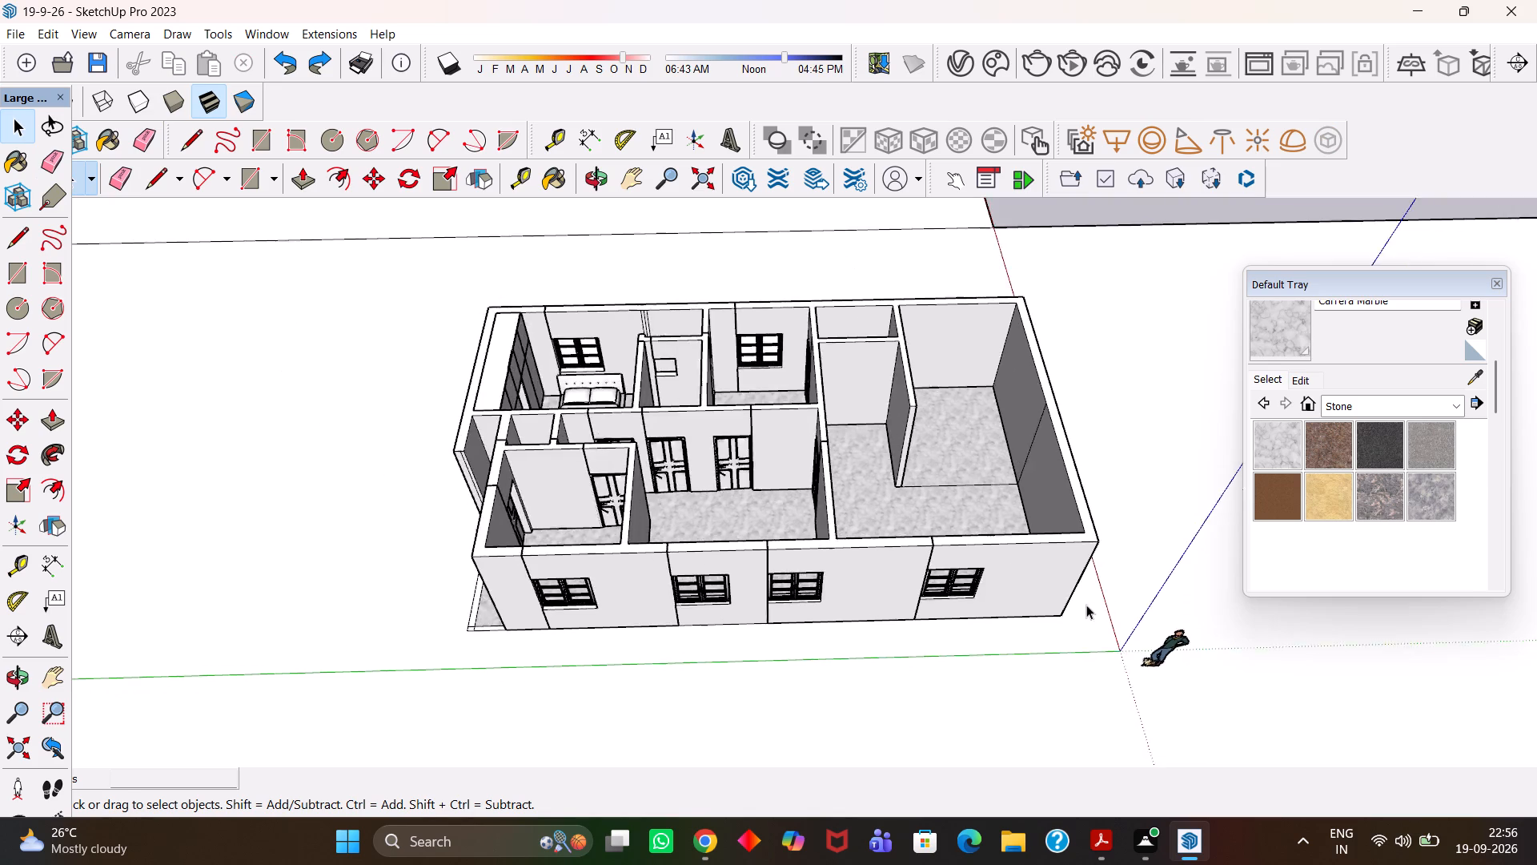
pyautogui.scroll(-9, 1086, 605)
pyautogui.doubleClick(1044, 291)
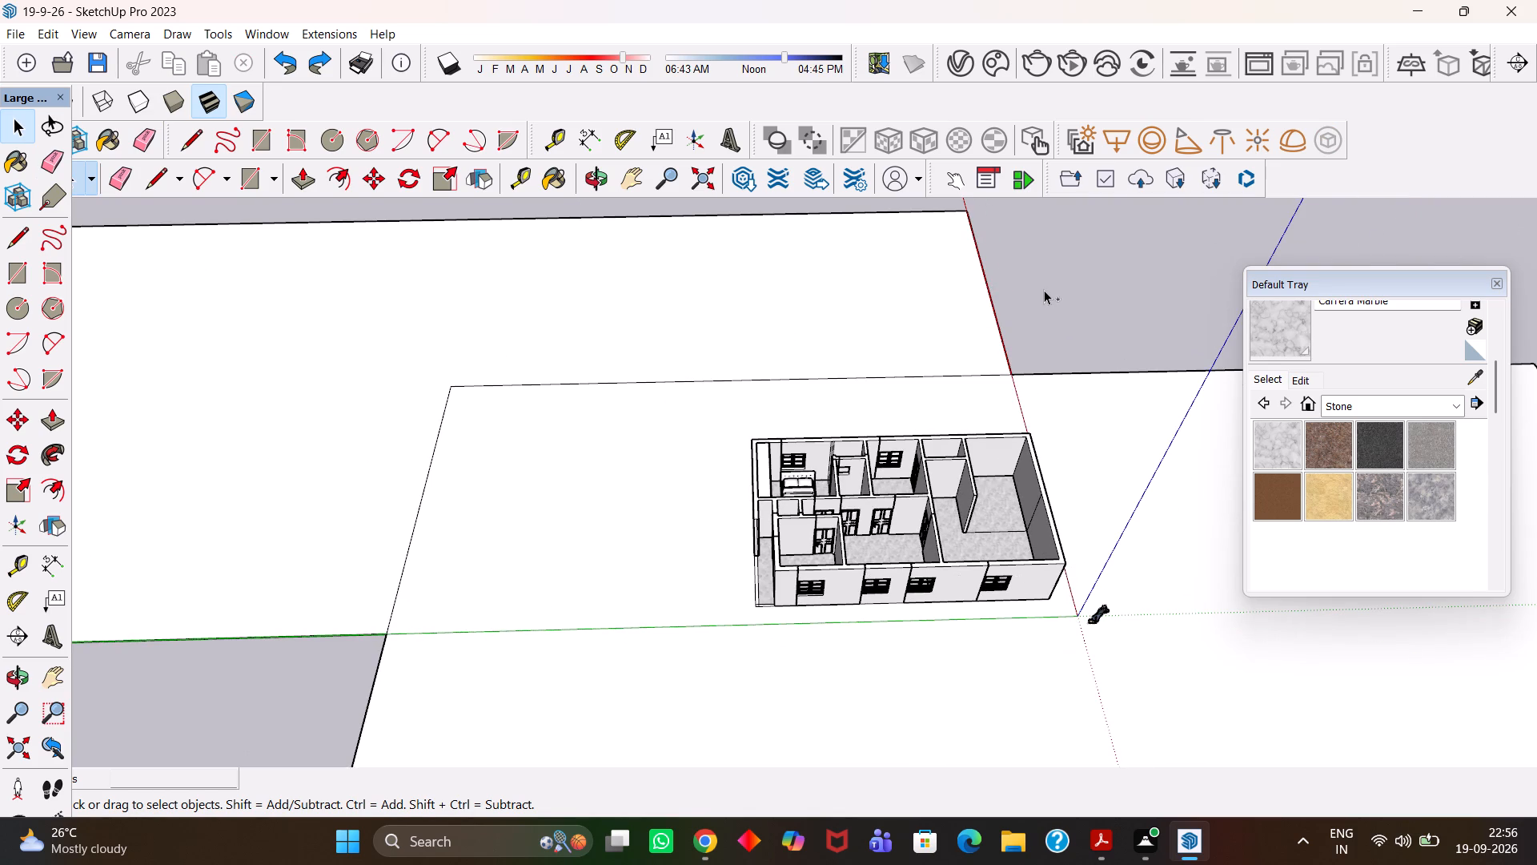
pyautogui.hotkey('ctrl', 's')
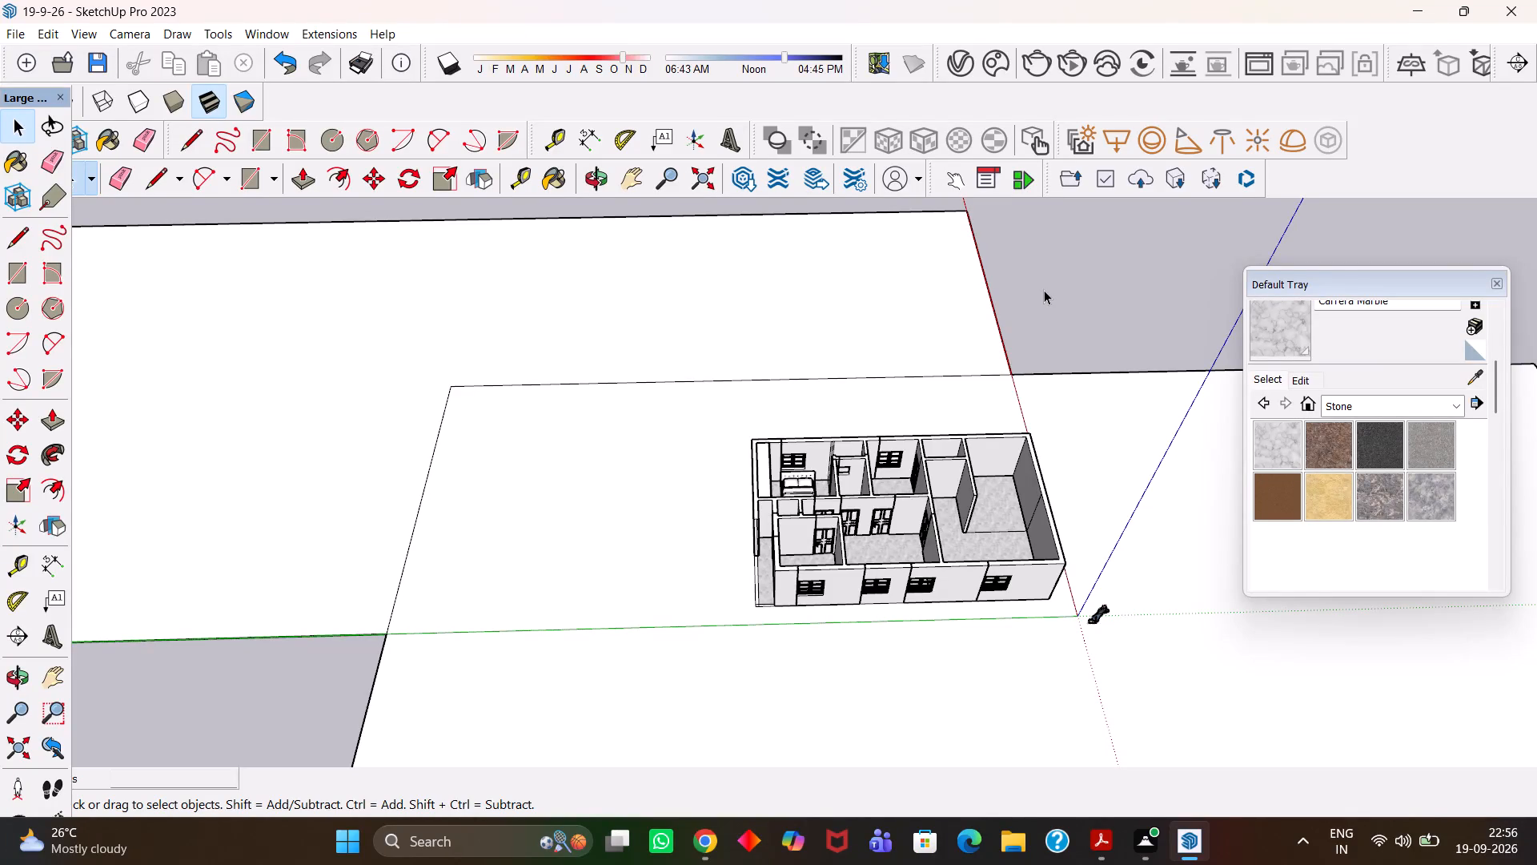
# Examine the whole apartment obliquely and from above, checking the rooms, doors, windows and marble floors.
pyautogui.scroll(1, 1044, 290)
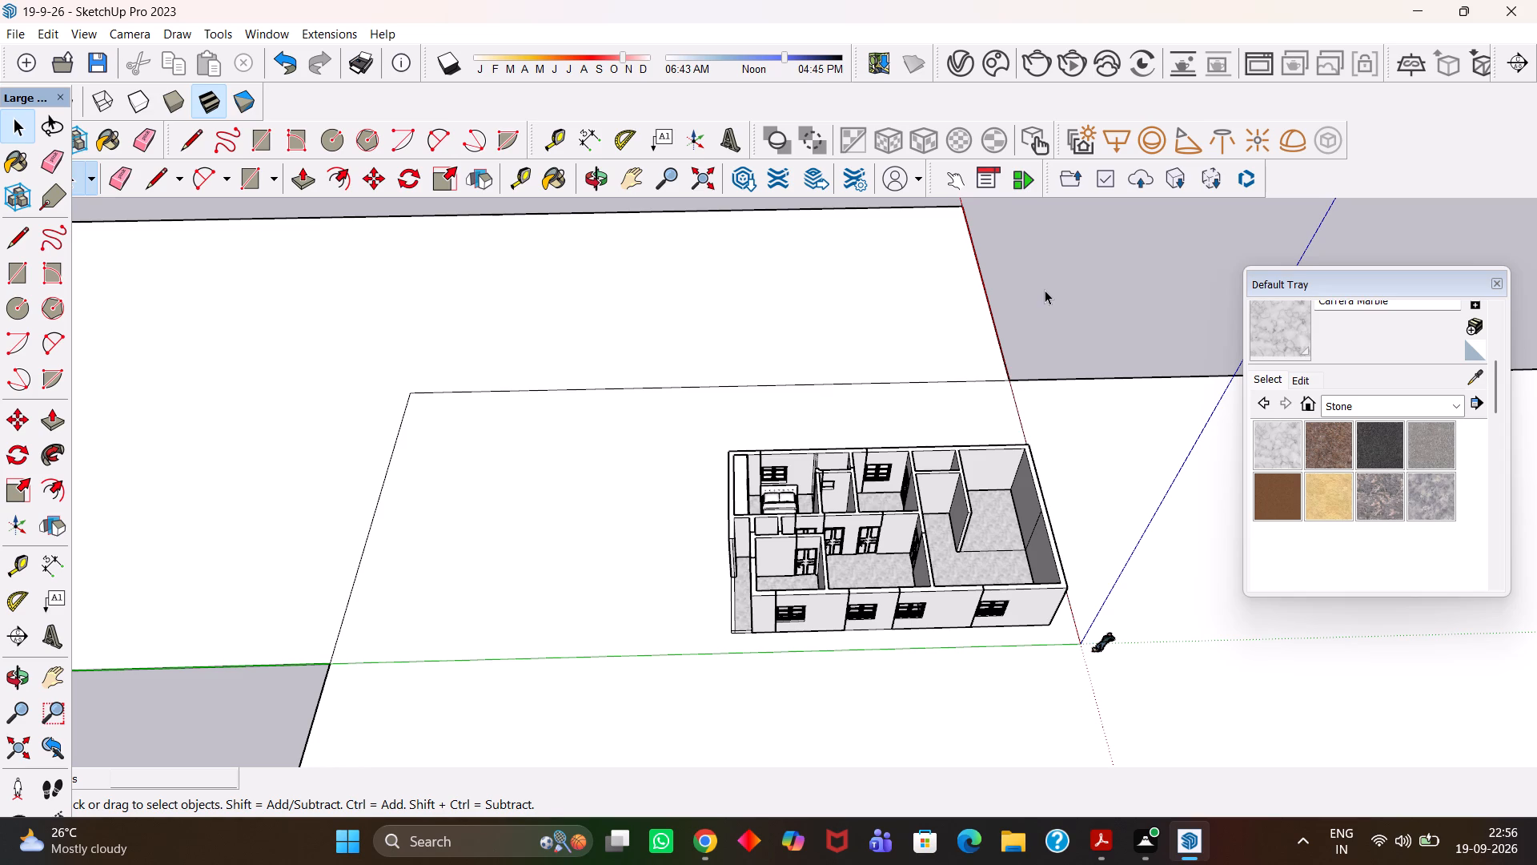
pyautogui.scroll(8, 689, 348)
pyautogui.scroll(-3, 976, 588)
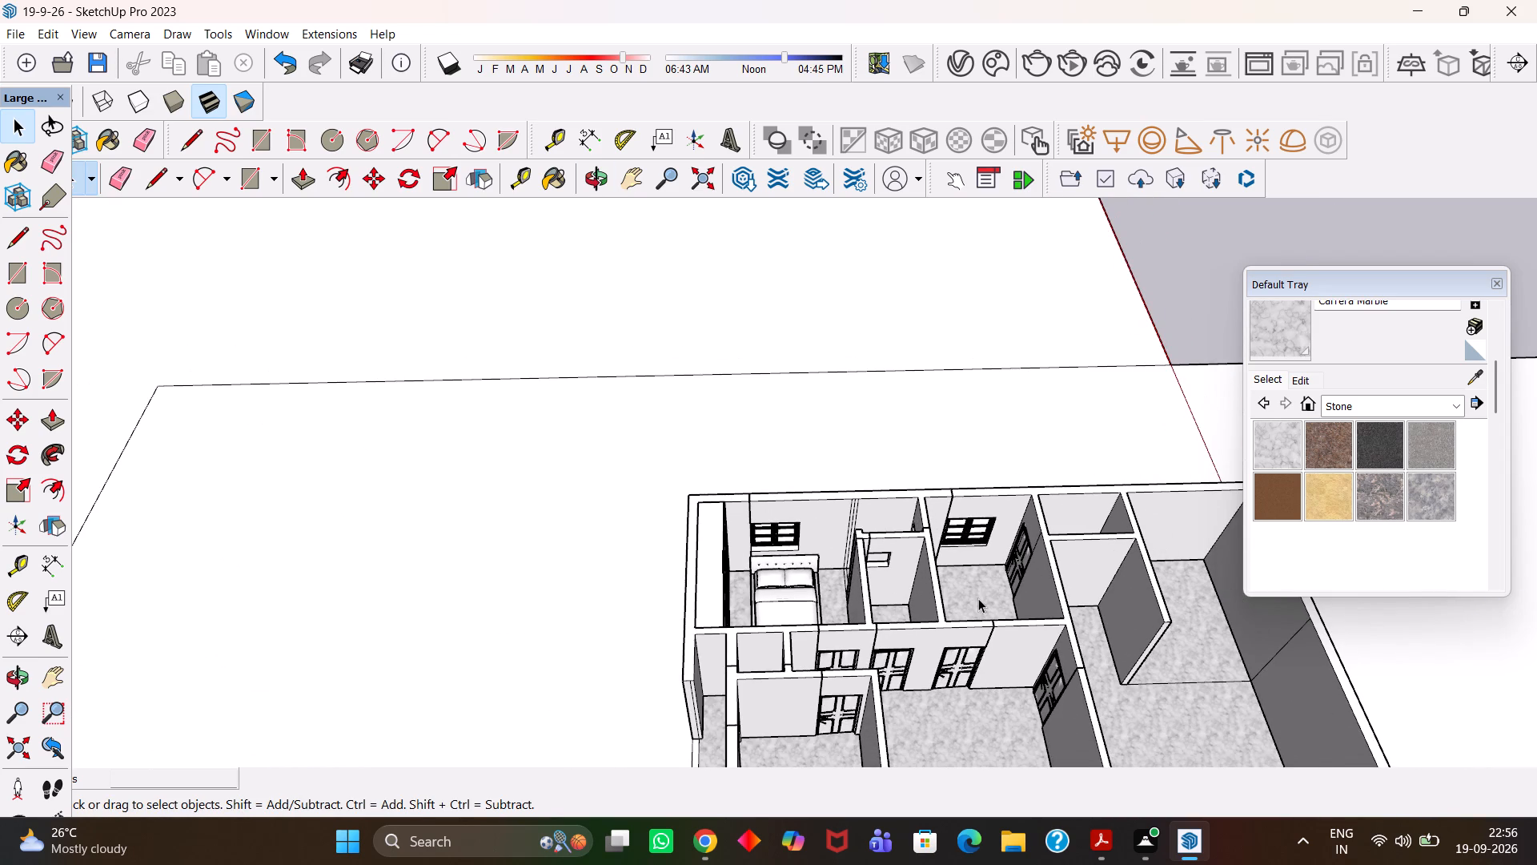
pyautogui.press('h')
pyautogui.press('Return')
pyautogui.moveTo(982, 602); pyautogui.dragTo(830, 476)
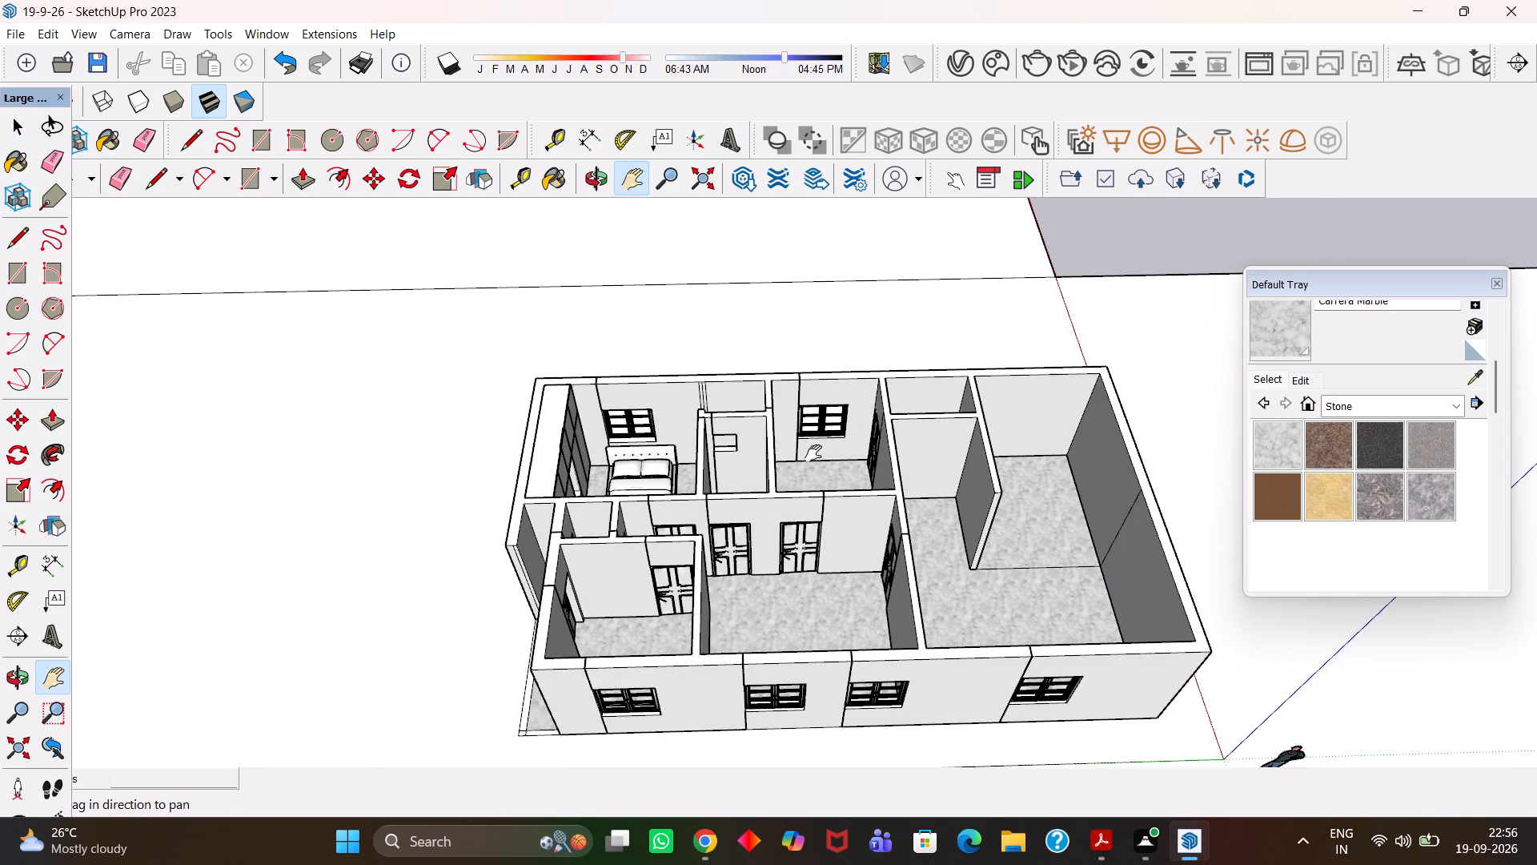
pyautogui.moveTo(838, 482); pyautogui.dragTo(817, 367)
pyautogui.moveTo(816, 363); pyautogui.dragTo(793, 489, button='middle')
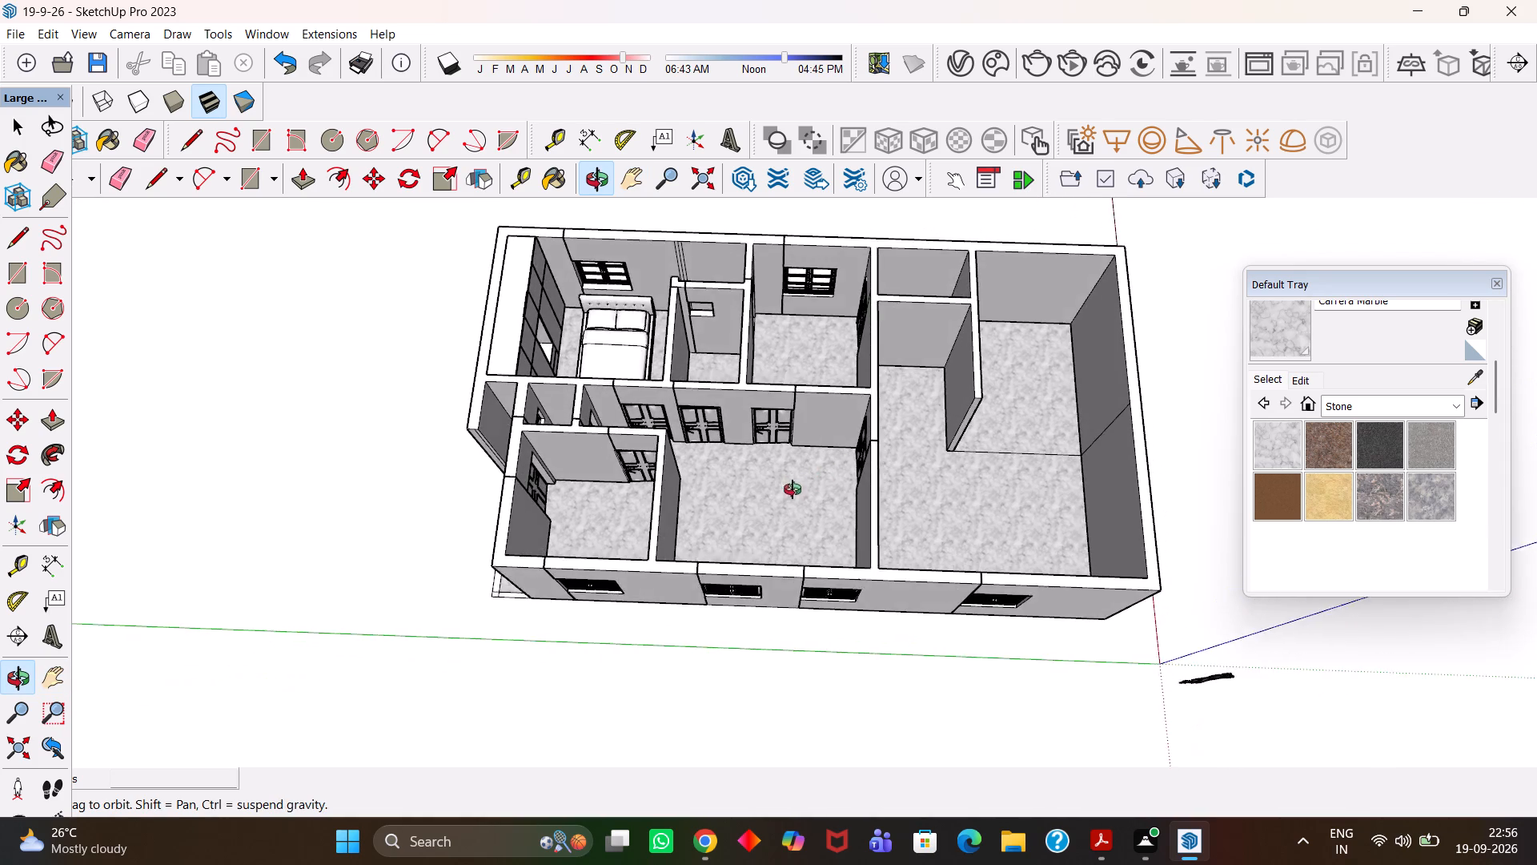
pyautogui.moveTo(793, 489); pyautogui.dragTo(817, 529, button='middle')
pyautogui.scroll(1, 817, 529)
pyautogui.moveTo(833, 505); pyautogui.dragTo(833, 533)
pyautogui.moveTo(846, 532); pyautogui.dragTo(838, 573, button='middle')
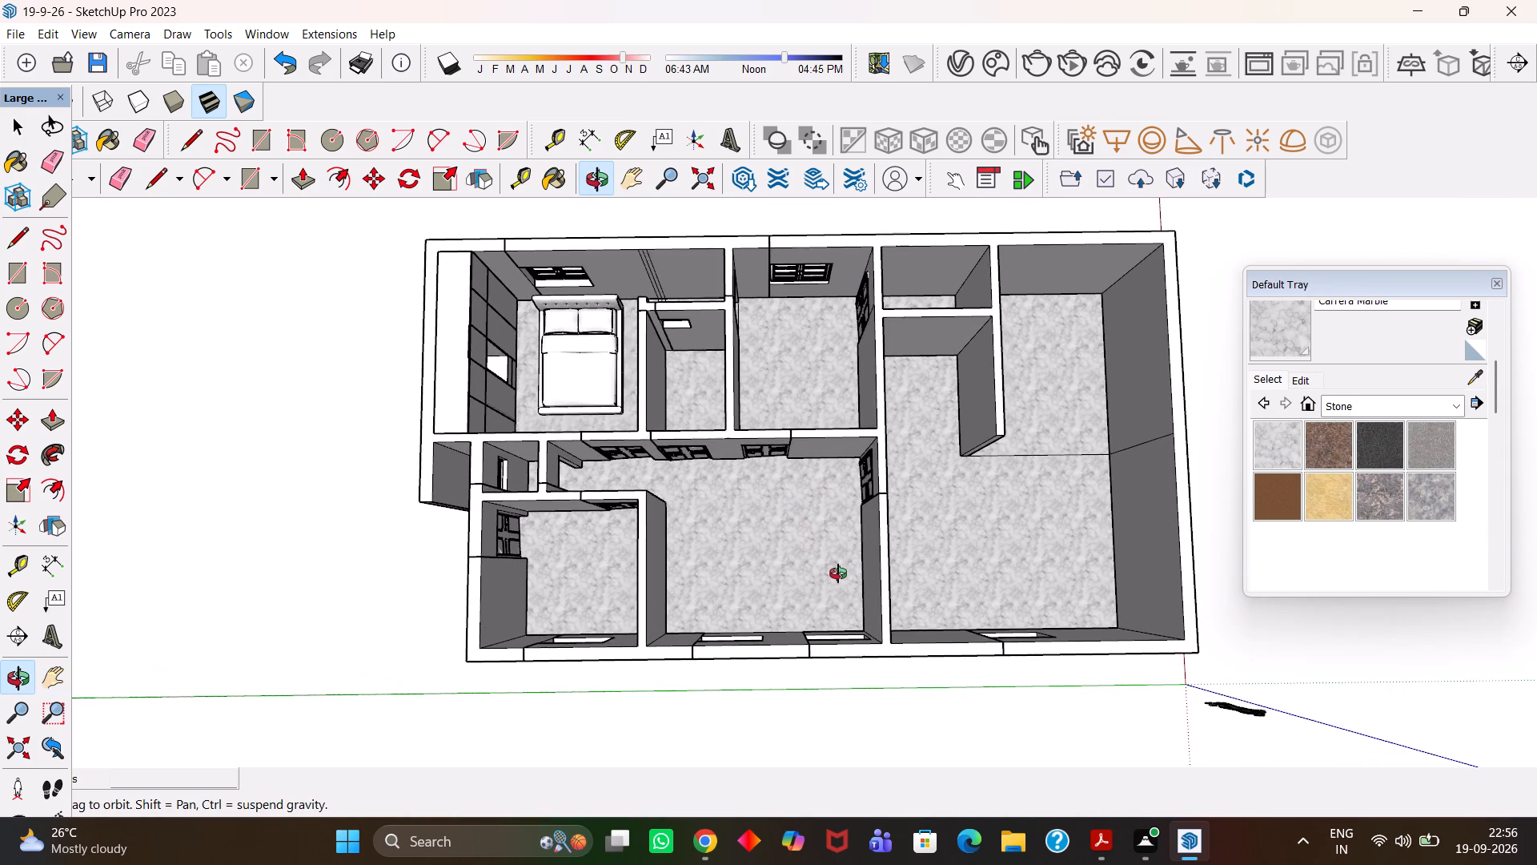
pyautogui.moveTo(838, 573); pyautogui.dragTo(832, 586, button='middle')
pyautogui.moveTo(881, 574); pyautogui.dragTo(852, 577)
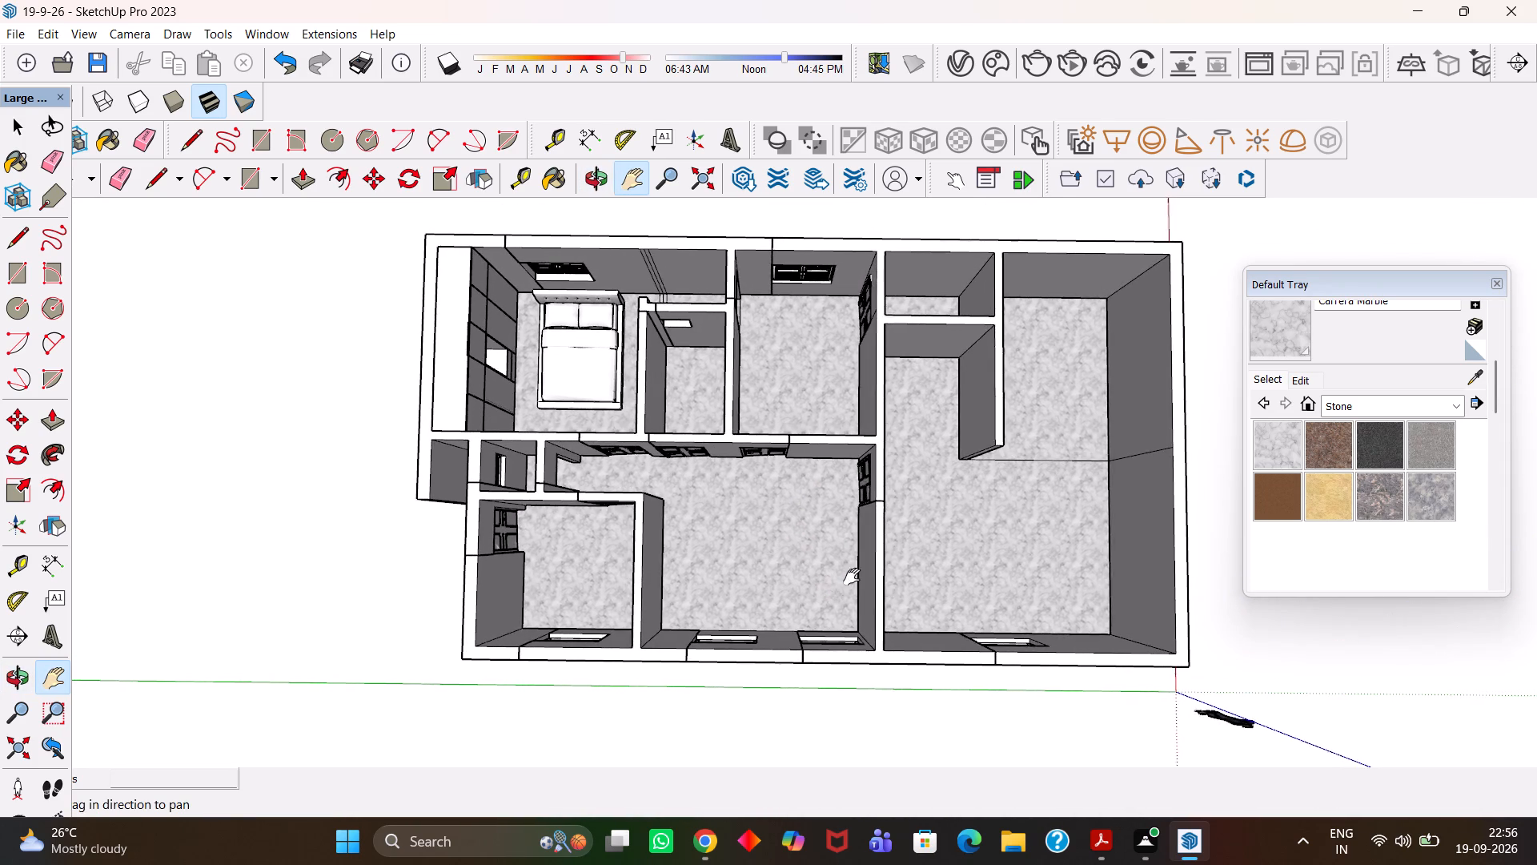
pyautogui.moveTo(852, 577); pyautogui.dragTo(824, 581)
pyautogui.scroll(-2, 828, 581)
pyautogui.click(873, 580)
pyautogui.scroll(2, 872, 581)
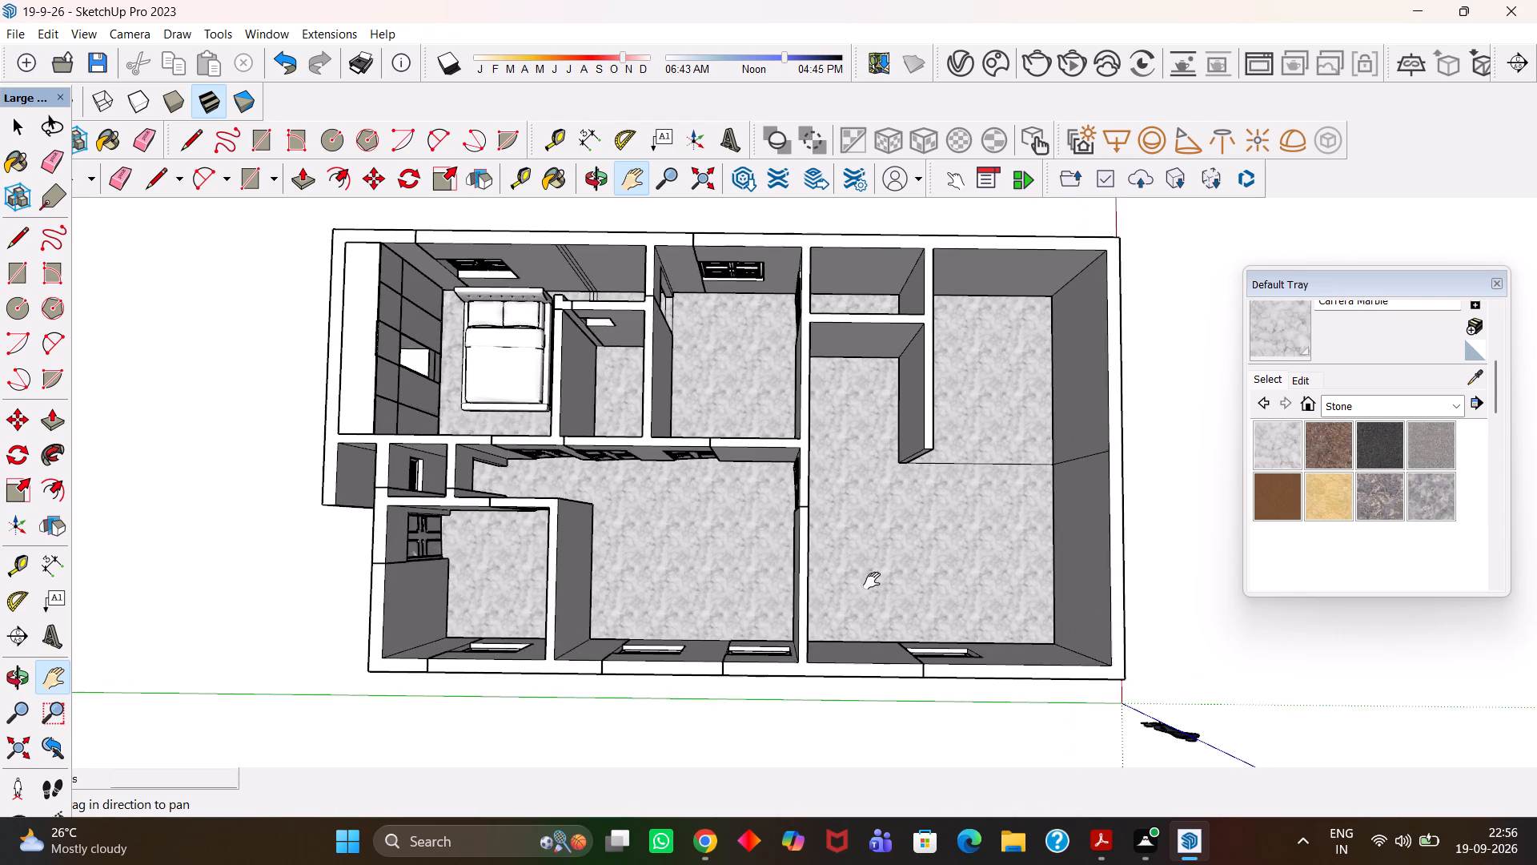
pyautogui.scroll(-1, 872, 581)
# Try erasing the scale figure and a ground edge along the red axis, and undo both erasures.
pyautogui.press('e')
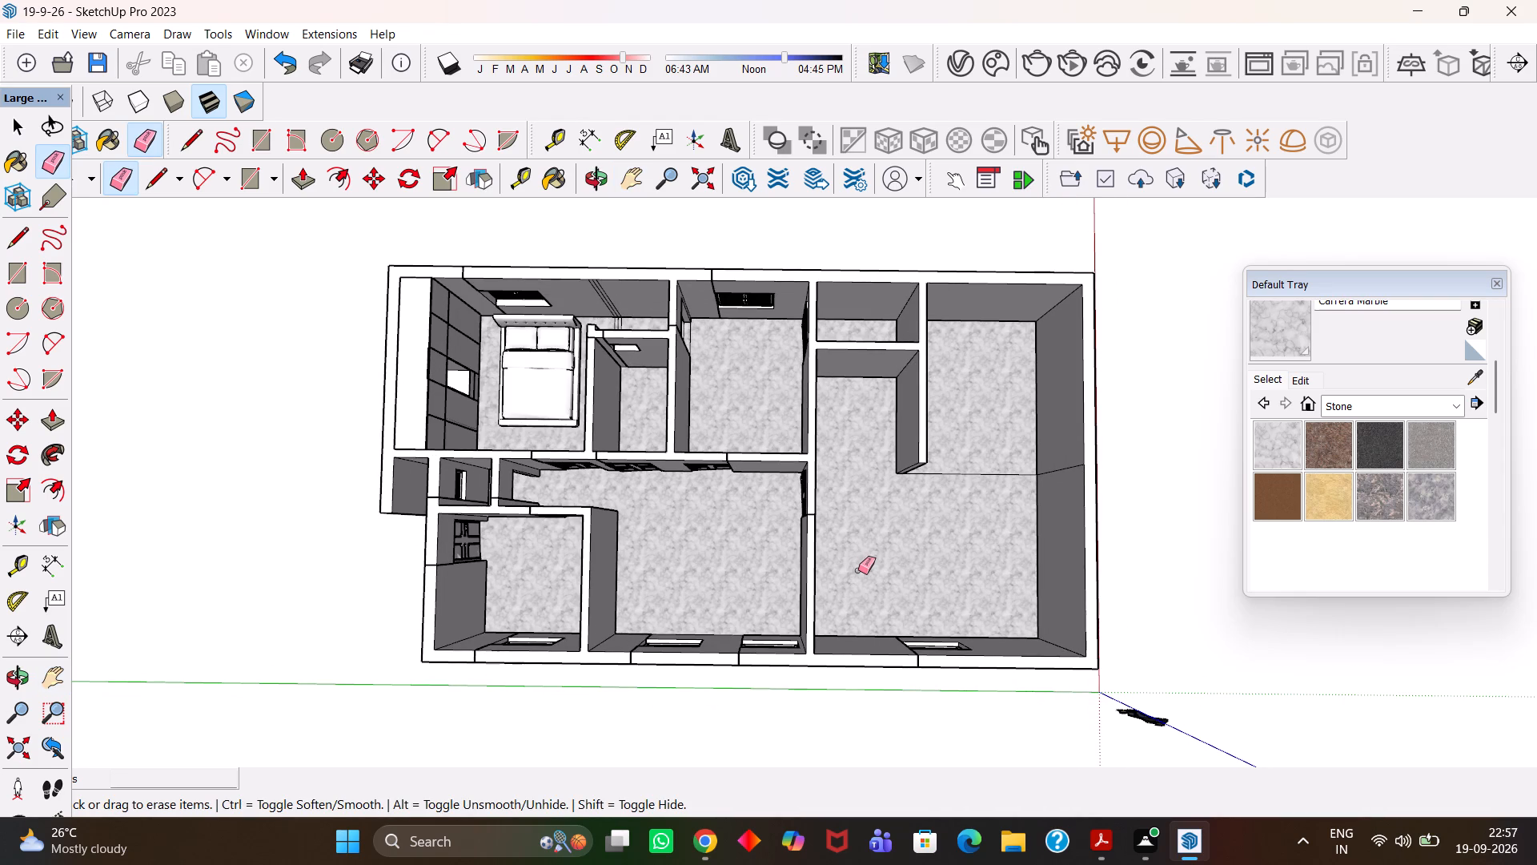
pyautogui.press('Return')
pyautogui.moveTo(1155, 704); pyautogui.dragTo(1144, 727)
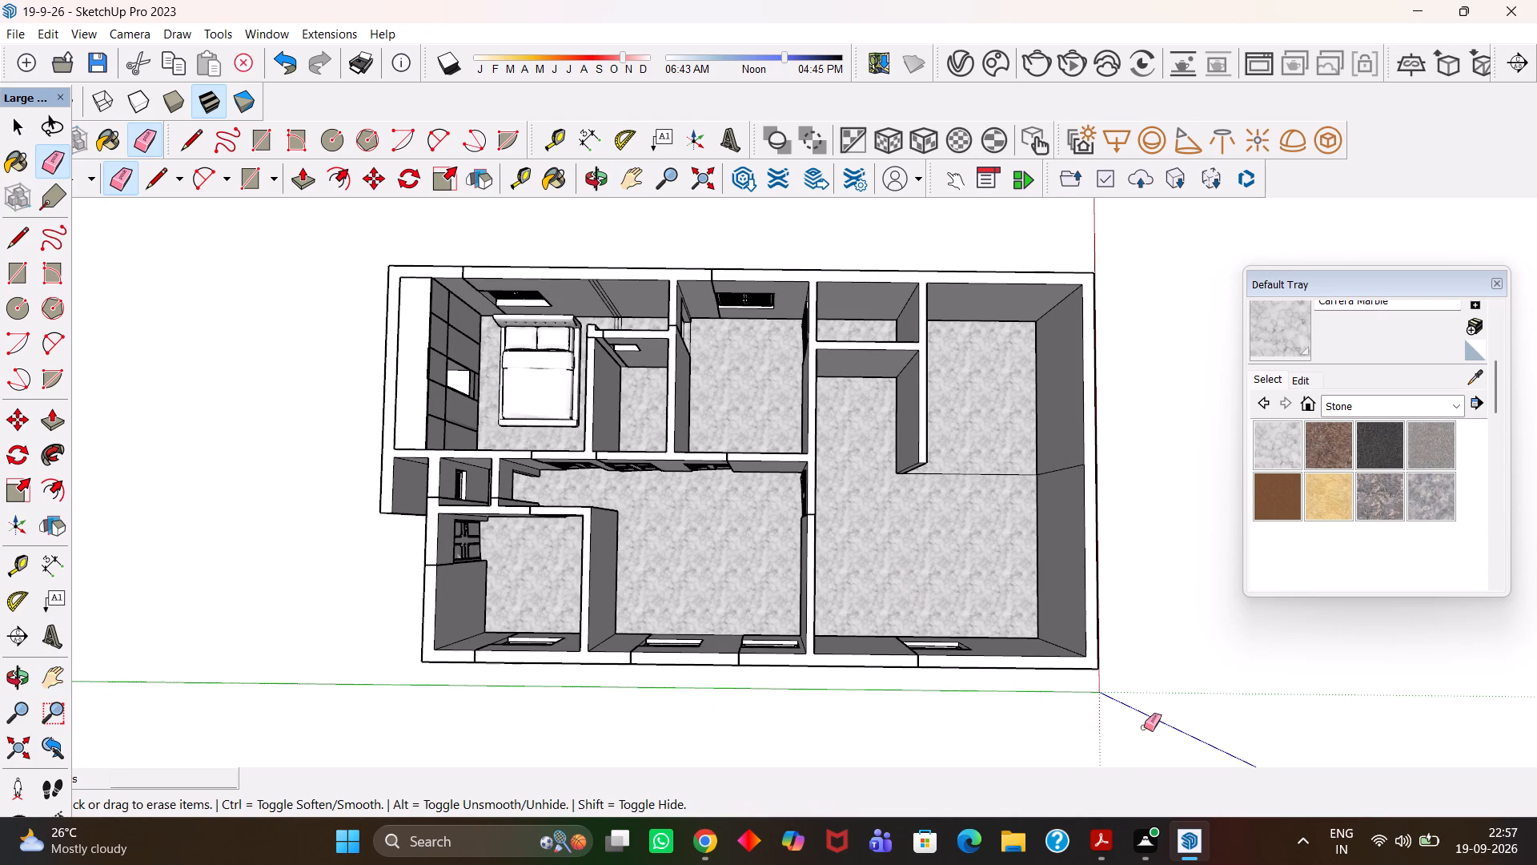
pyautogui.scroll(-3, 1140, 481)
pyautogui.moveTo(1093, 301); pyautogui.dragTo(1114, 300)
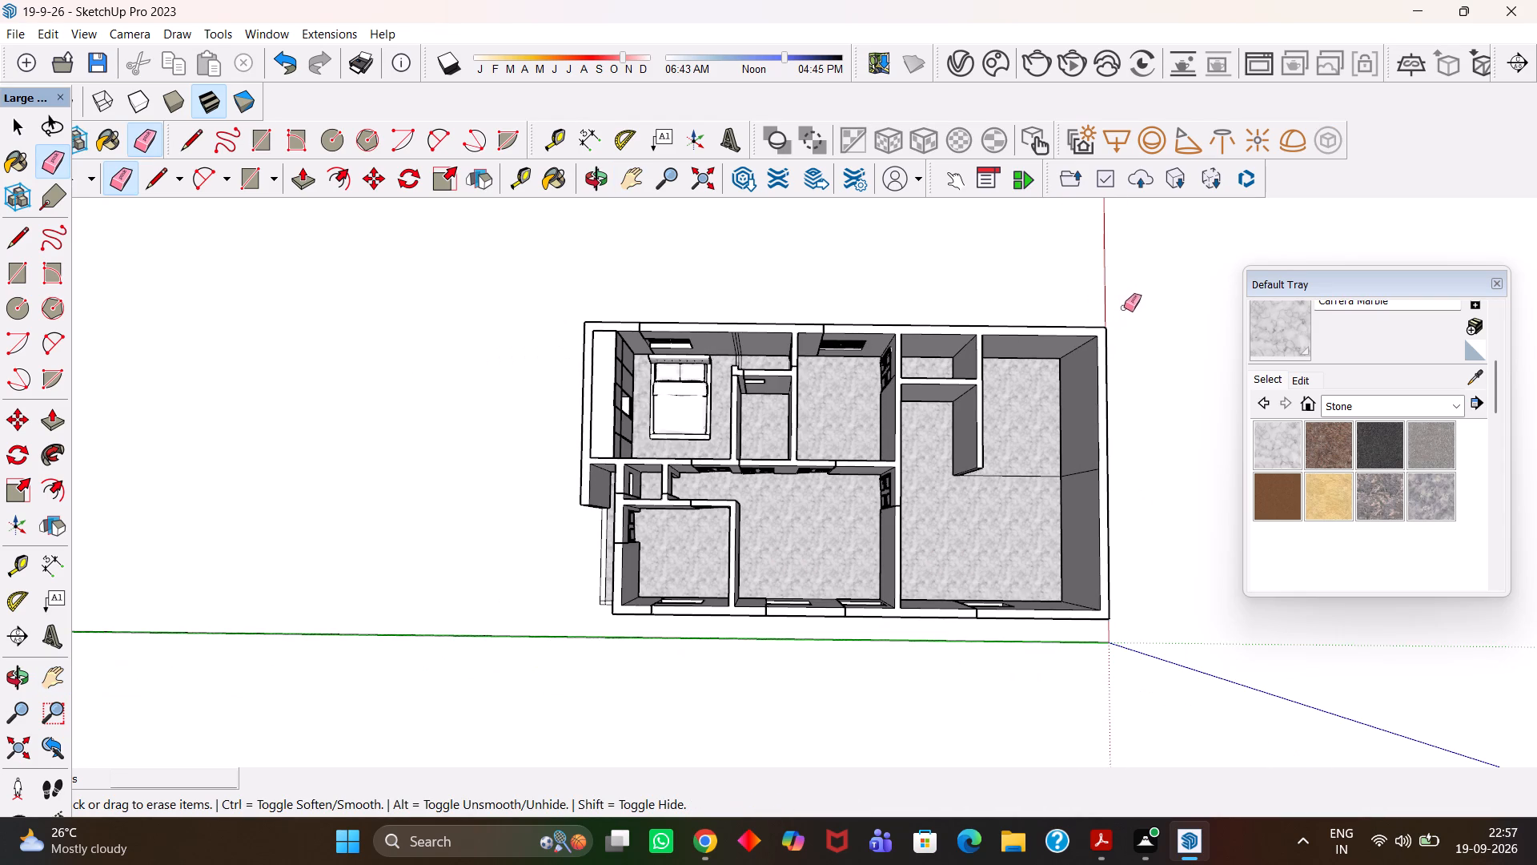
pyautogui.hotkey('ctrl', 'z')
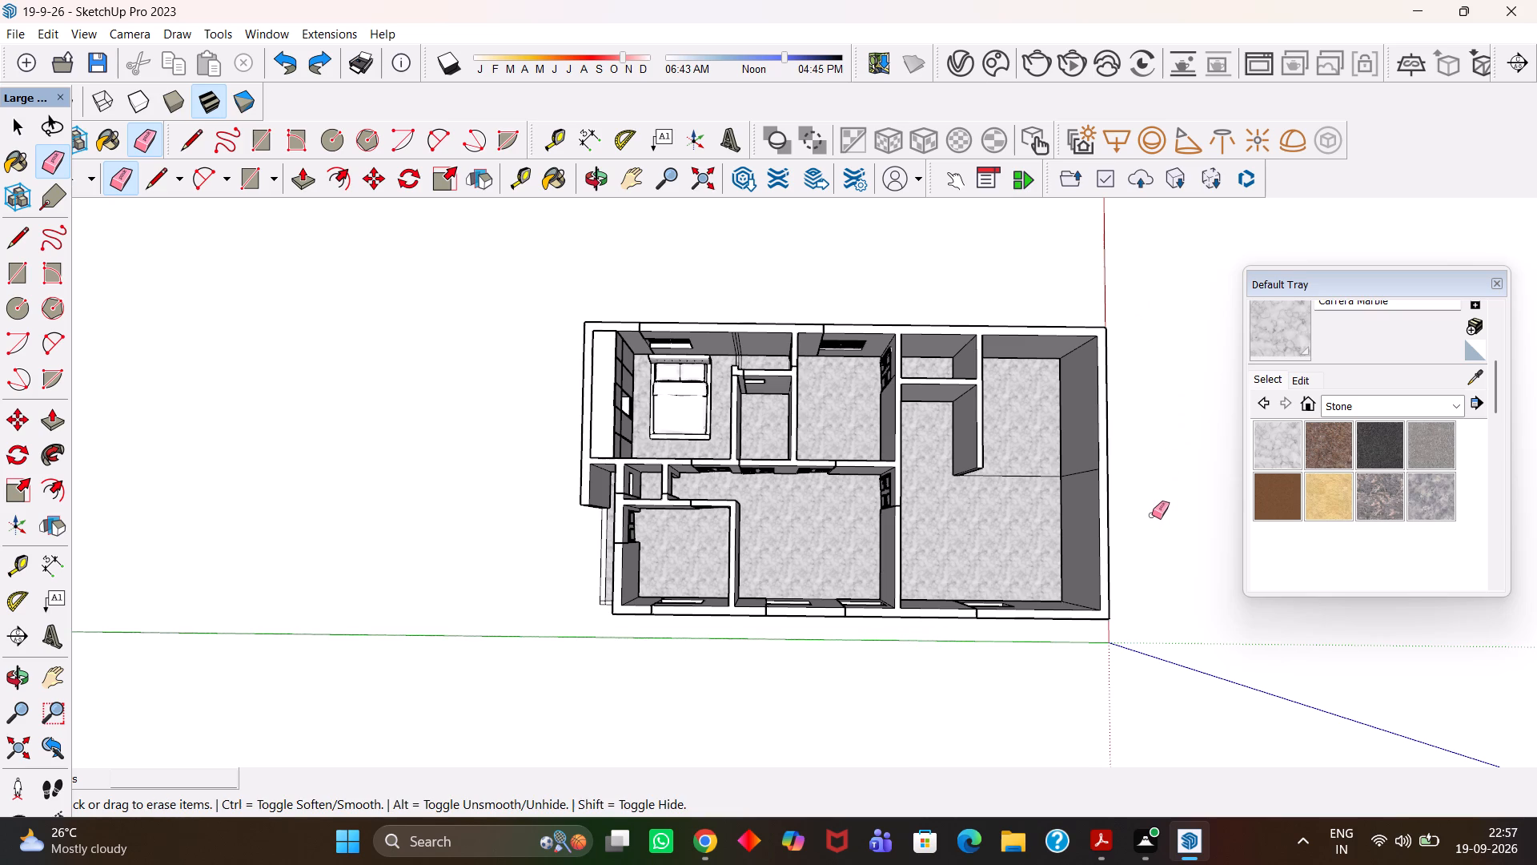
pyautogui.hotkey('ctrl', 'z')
# Examine the apartment's position within the surrounding ground plot from above.
pyautogui.press('h')
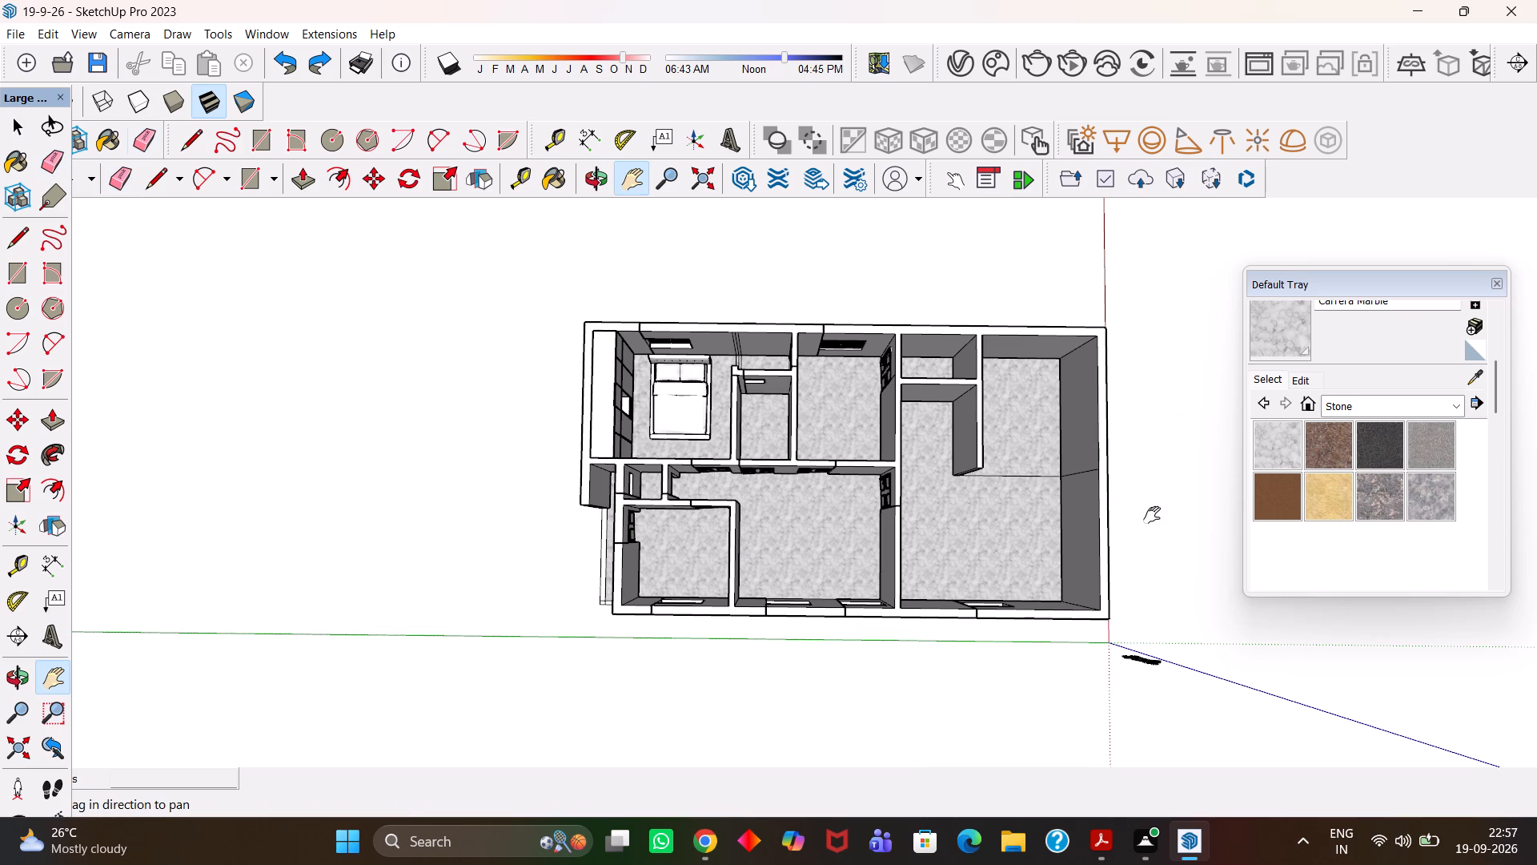
pyautogui.scroll(-7, 1087, 521)
pyautogui.moveTo(1020, 541); pyautogui.dragTo(1005, 481, button='middle')
pyautogui.scroll(2, 1005, 481)
pyautogui.press('h')
pyautogui.moveTo(1042, 480); pyautogui.dragTo(967, 495)
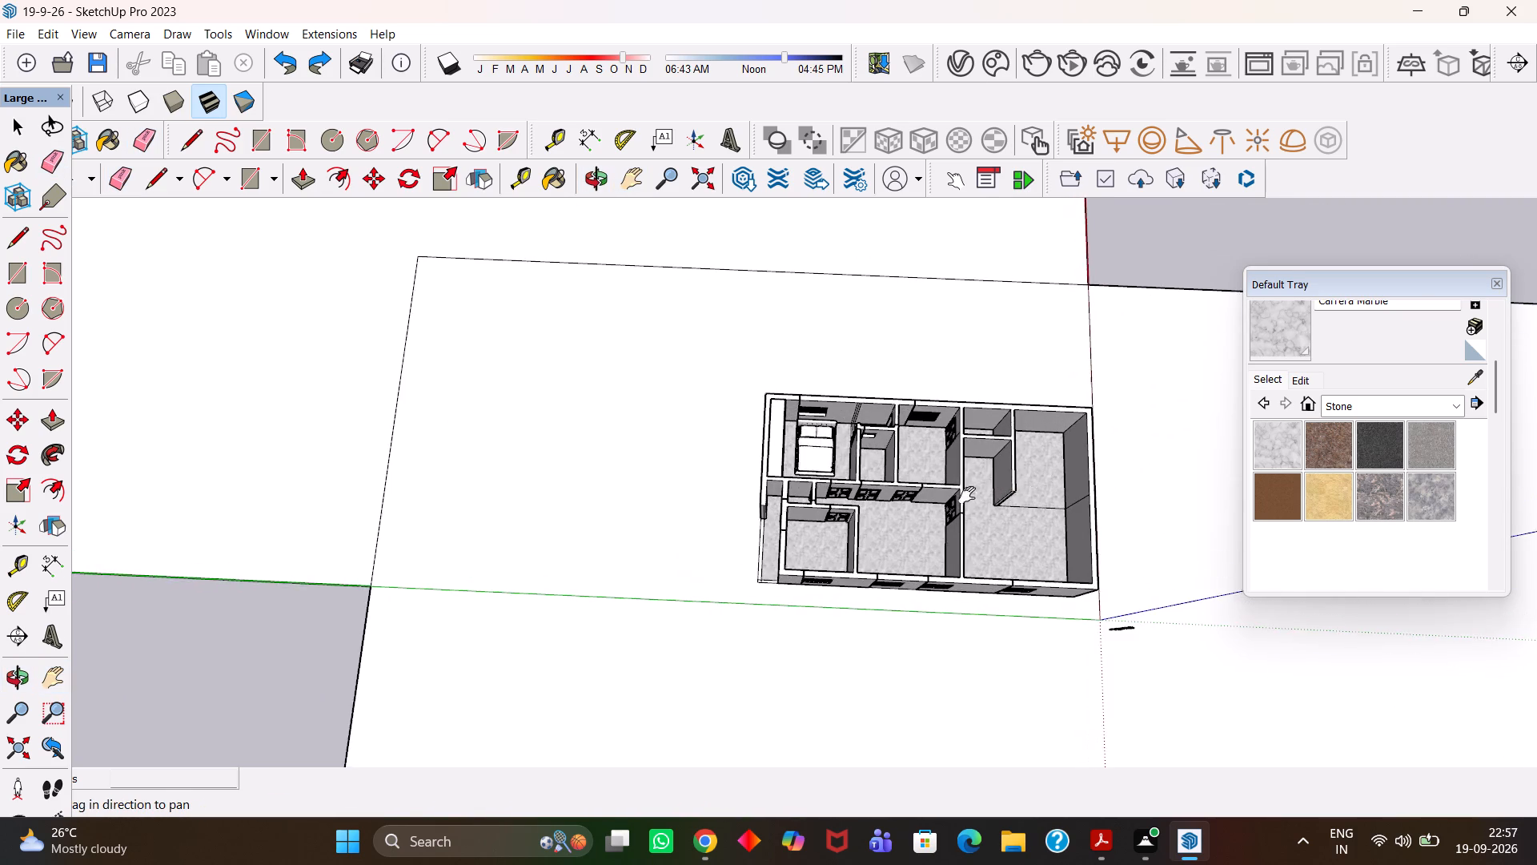
pyautogui.moveTo(967, 495); pyautogui.dragTo(817, 508)
pyautogui.scroll(-4, 816, 508)
pyautogui.scroll(3, 789, 513)
pyautogui.moveTo(789, 513); pyautogui.dragTo(814, 483, button='middle')
pyautogui.scroll(-4, 796, 487)
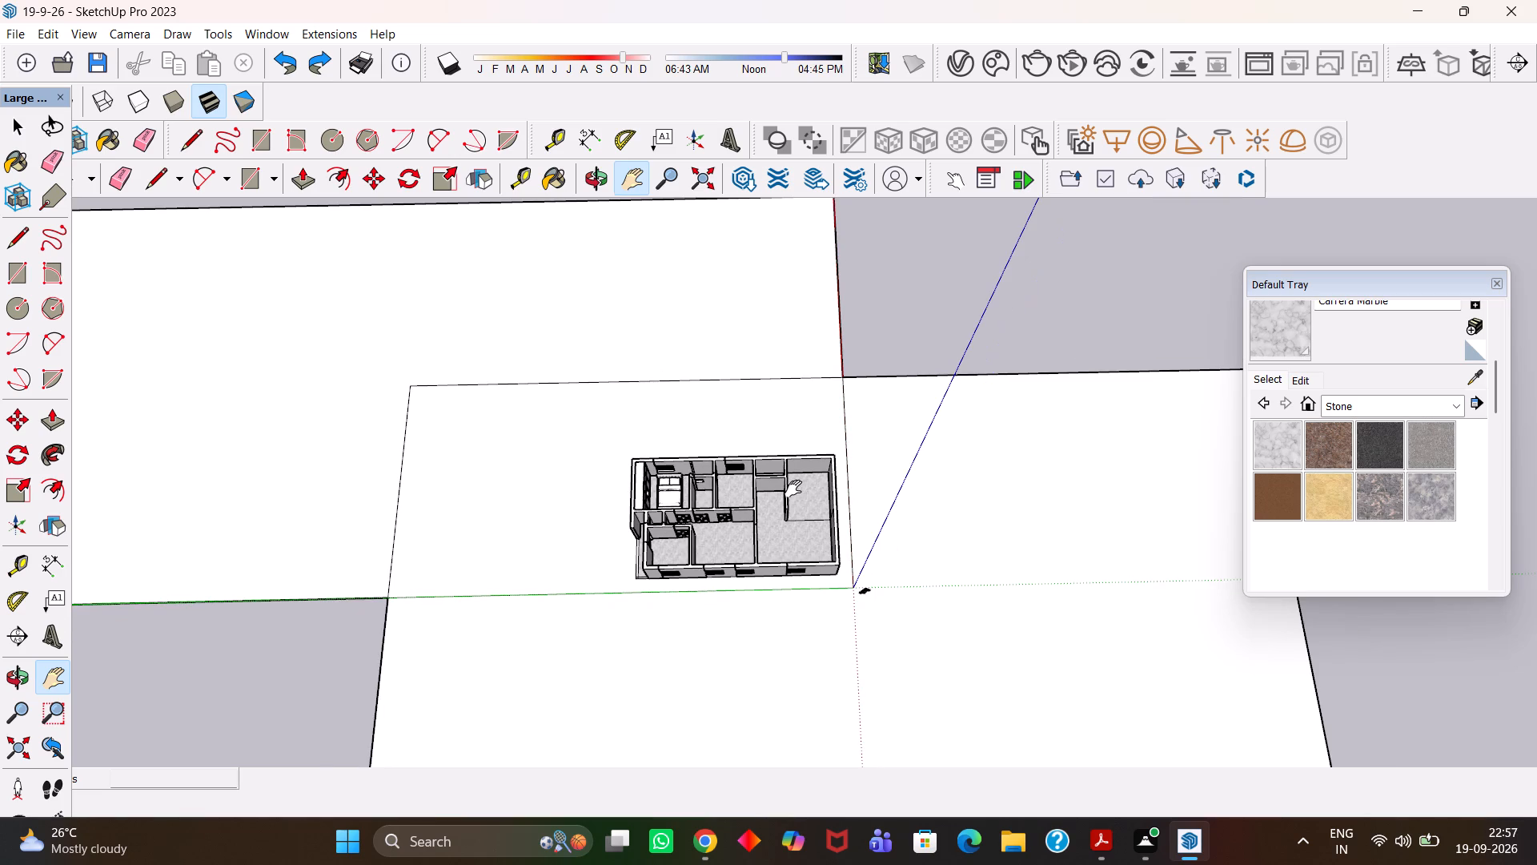
# Save the apartment model and clear the selection.
pyautogui.hotkey('ctrl', 's')
pyautogui.scroll(7, 793, 489)
pyautogui.scroll(-4, 792, 500)
pyautogui.moveTo(791, 508); pyautogui.dragTo(790, 477, button='middle')
pyautogui.press('space')
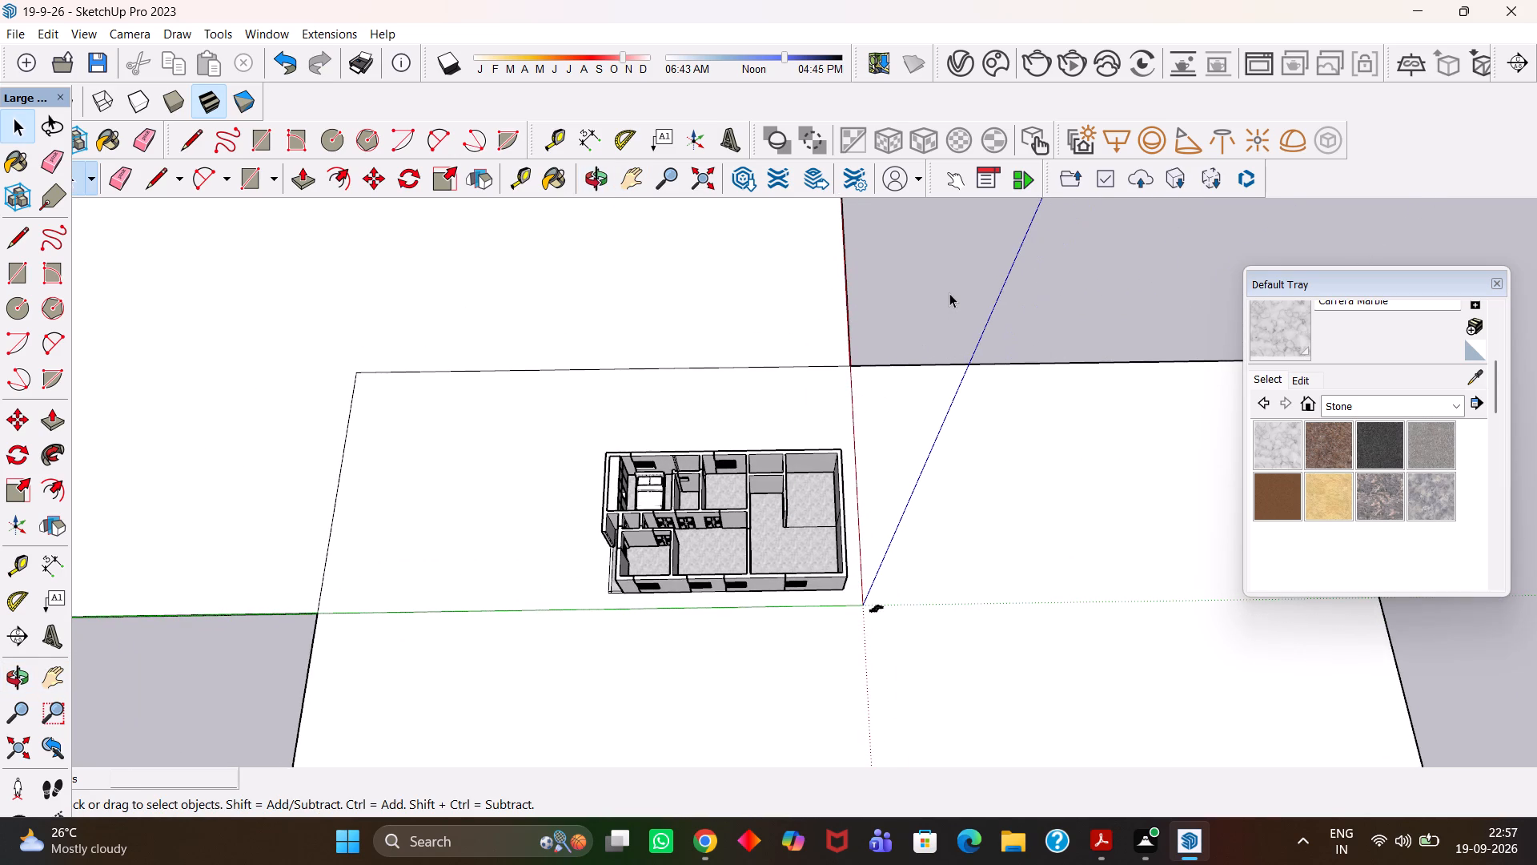
pyautogui.click(949, 293)
# Examine the room layout from a high angle, checking the bedroom, corridor doors and large room.
pyautogui.scroll(8, 789, 474)
pyautogui.moveTo(756, 534); pyautogui.dragTo(749, 556, button='middle')
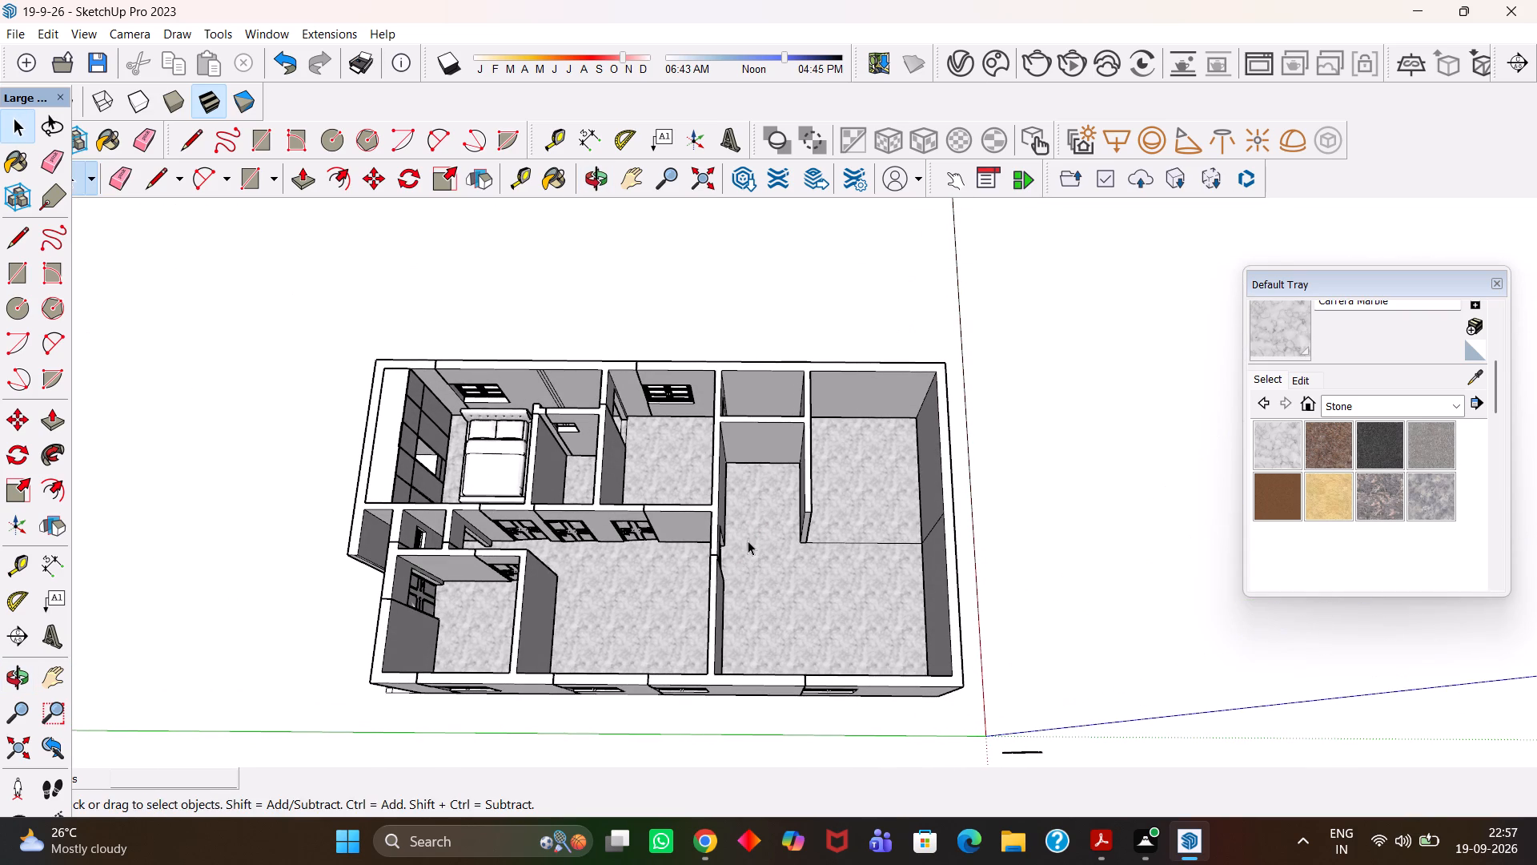
pyautogui.press('h')
pyautogui.press('Return')
pyautogui.moveTo(748, 540); pyautogui.dragTo(760, 508)
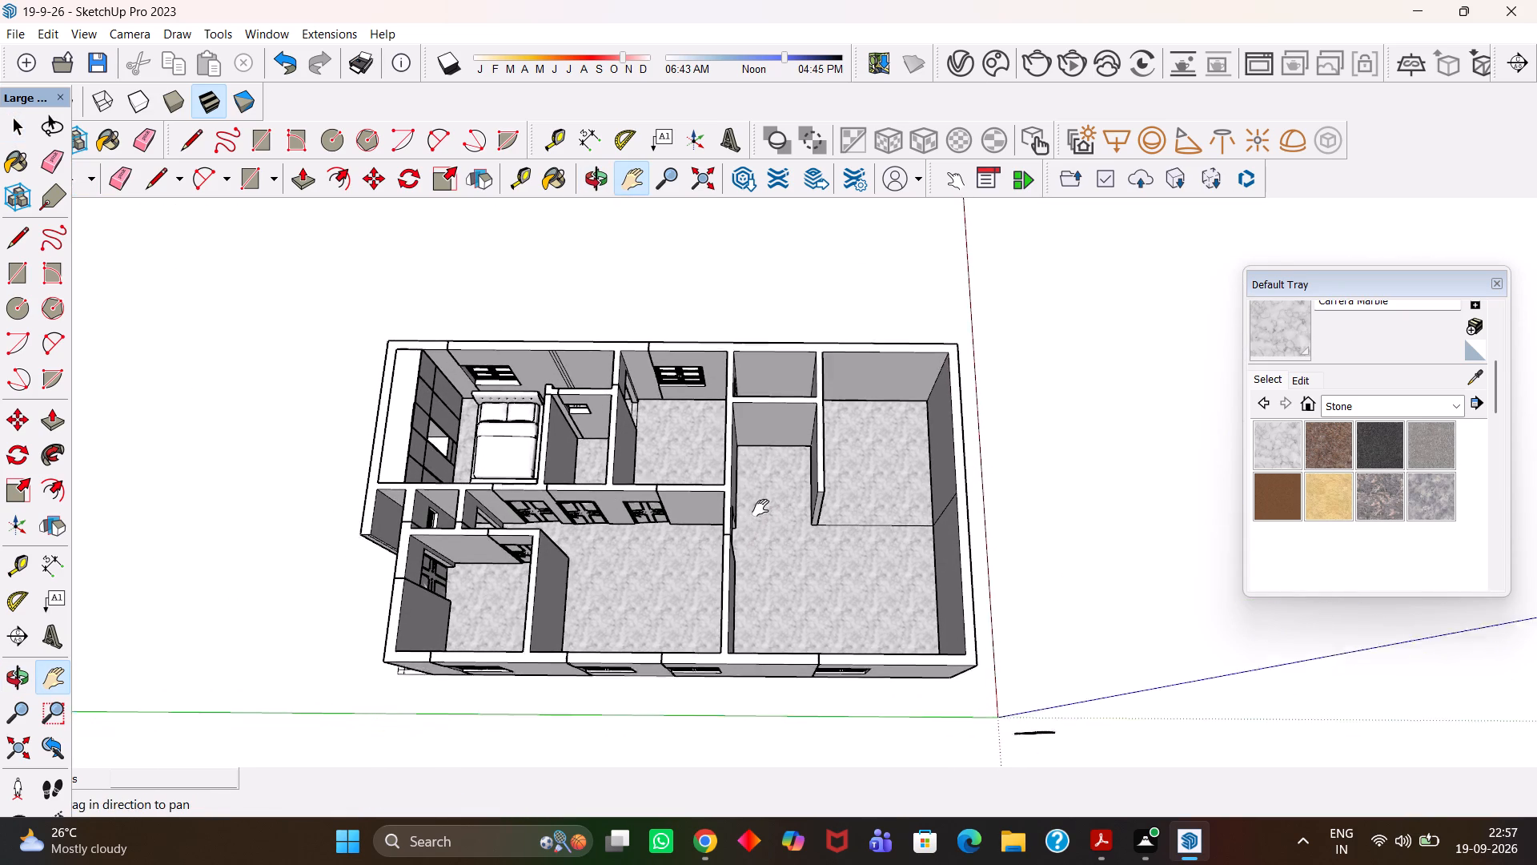
pyautogui.moveTo(760, 508); pyautogui.dragTo(764, 499)
pyautogui.scroll(-3, 767, 487)
pyautogui.scroll(3, 772, 541)
pyautogui.middleClick(774, 517)
pyautogui.scroll(5, 774, 517)
pyautogui.scroll(-6, 758, 509)
pyautogui.scroll(7, 743, 509)
pyautogui.moveTo(612, 455); pyautogui.dragTo(794, 461)
pyautogui.scroll(-8, 795, 461)
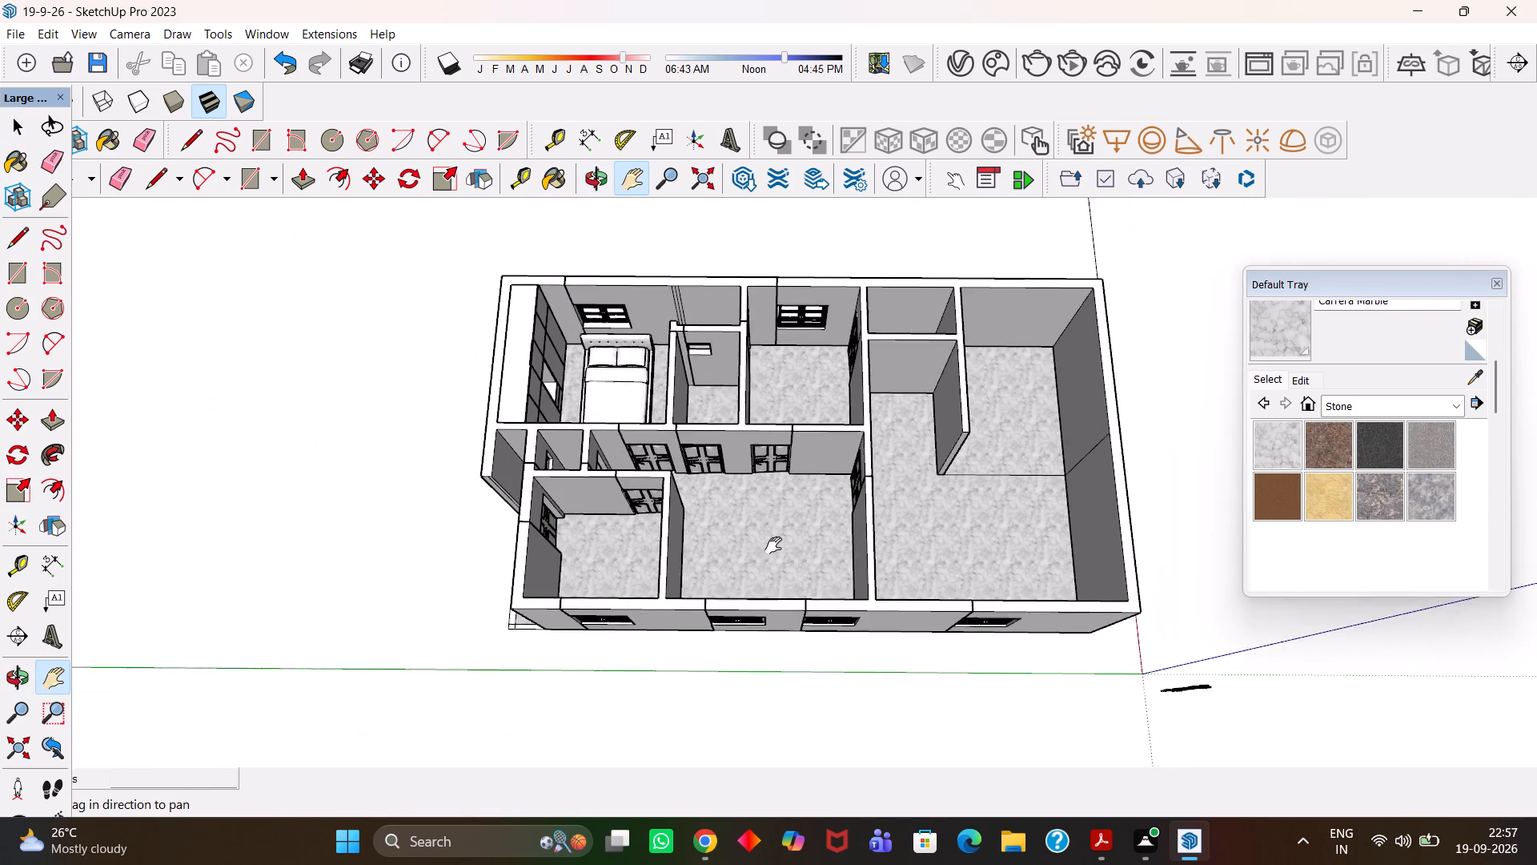
# Examine the four-window exterior wall and the rooms behind it from lower and higher oblique angles.
pyautogui.moveTo(776, 537); pyautogui.dragTo(773, 486, button='middle')
pyautogui.scroll(7, 773, 486)
pyautogui.scroll(-9, 773, 486)
pyautogui.moveTo(789, 542); pyautogui.dragTo(800, 433, button='middle')
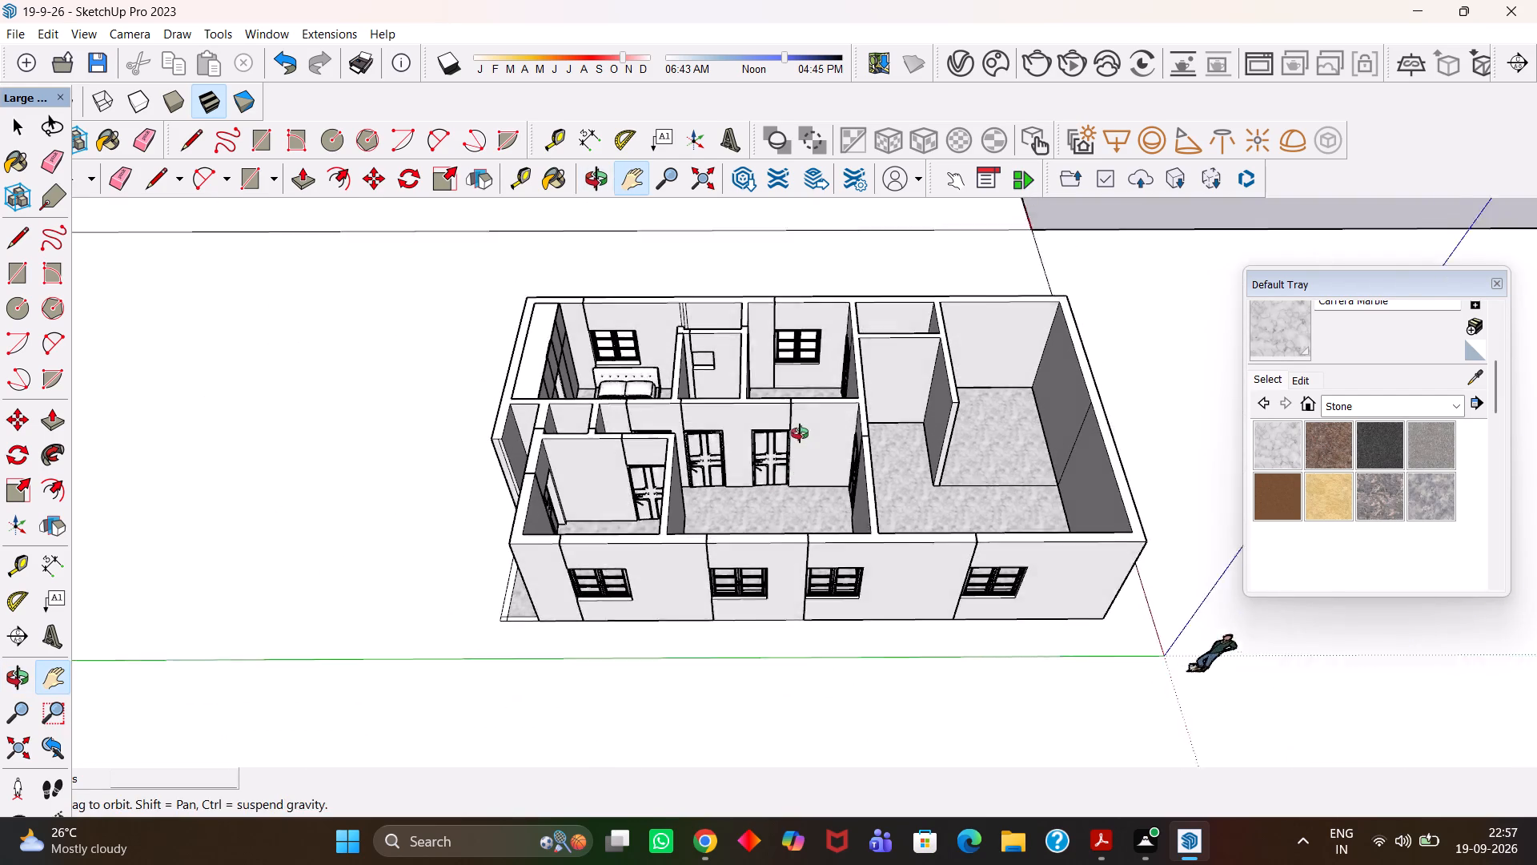
pyautogui.moveTo(800, 433); pyautogui.dragTo(800, 432, button='middle')
pyautogui.scroll(8, 800, 432)
pyautogui.scroll(-10, 800, 432)
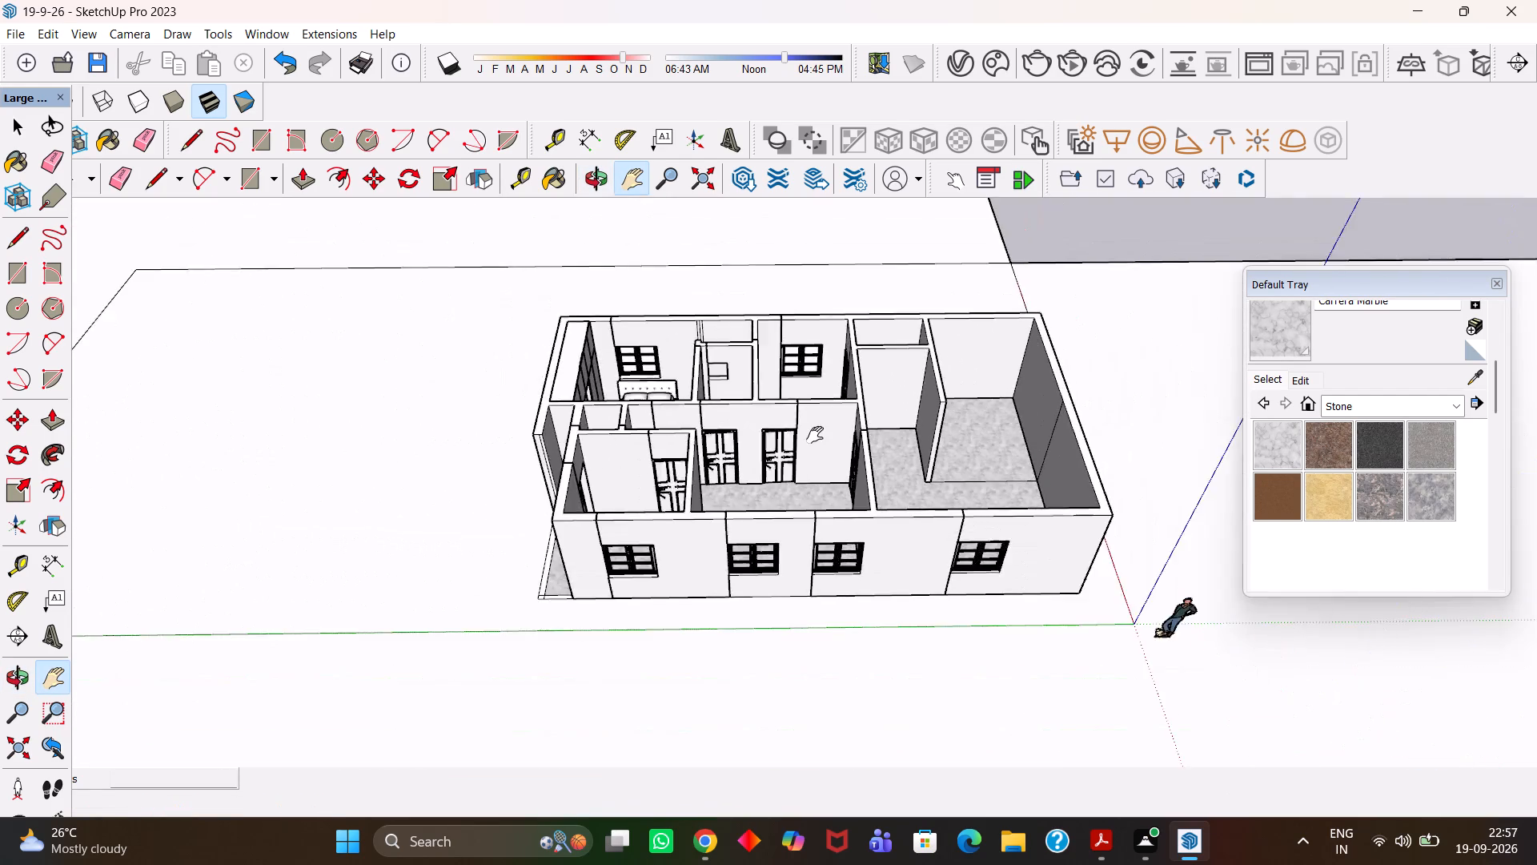
pyautogui.scroll(-5, 815, 435)
pyautogui.scroll(10, 857, 516)
pyautogui.moveTo(857, 518); pyautogui.dragTo(804, 451, button='middle')
pyautogui.scroll(-5, 789, 458)
pyautogui.scroll(1, 773, 444)
pyautogui.moveTo(772, 442); pyautogui.dragTo(798, 489, button='middle')
pyautogui.scroll(1, 798, 489)
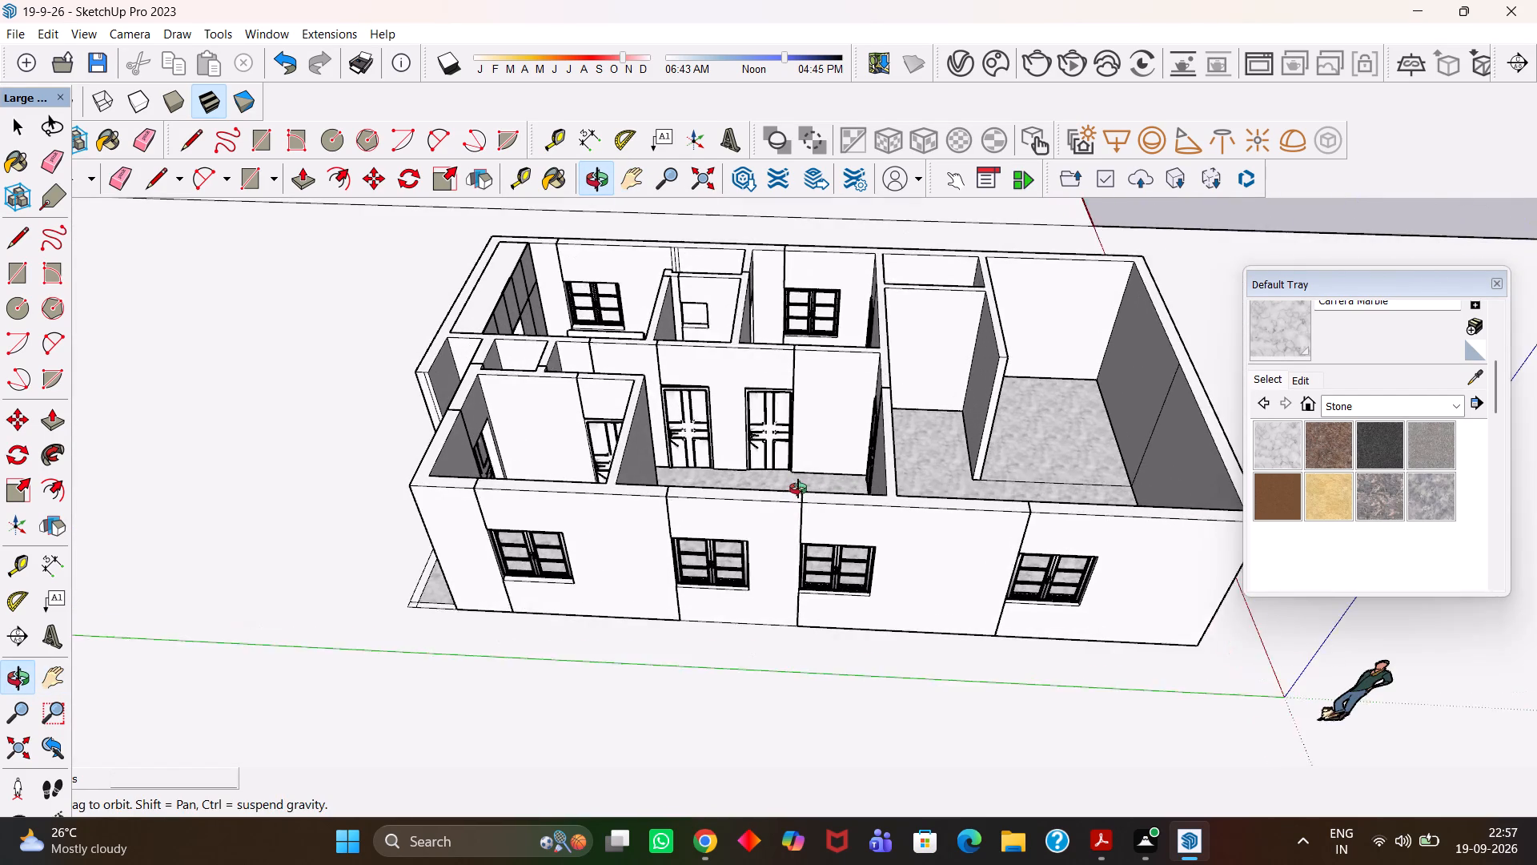
pyautogui.moveTo(798, 489); pyautogui.dragTo(821, 505, button='middle')
pyautogui.moveTo(789, 472); pyautogui.dragTo(785, 502, button='middle')
pyautogui.scroll(-4, 783, 473)
pyautogui.moveTo(790, 441); pyautogui.dragTo(797, 469)
pyautogui.scroll(4, 783, 433)
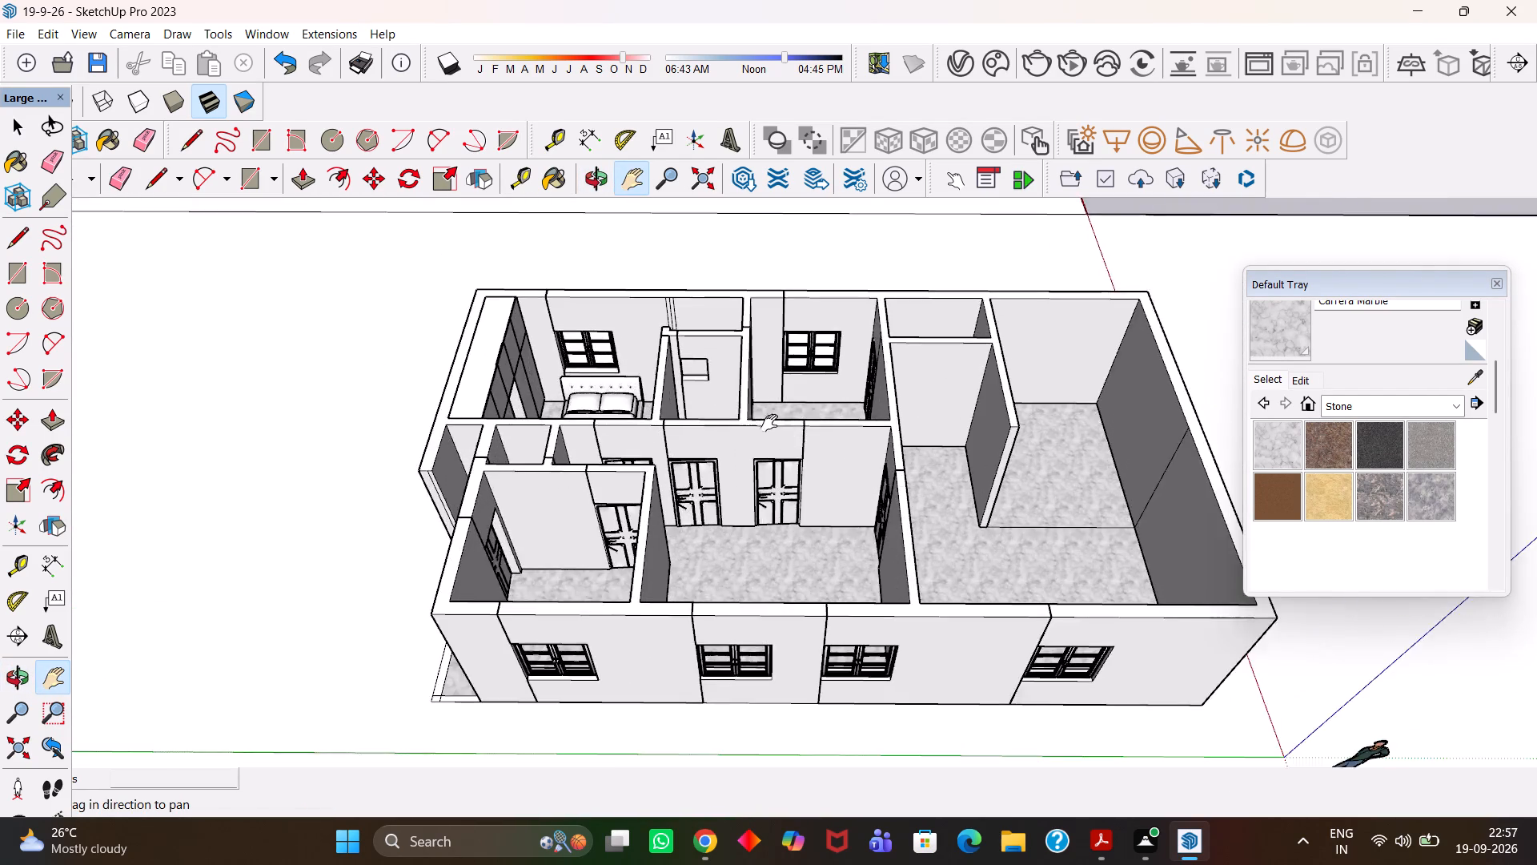
pyautogui.scroll(4, 769, 423)
pyautogui.scroll(-5, 764, 407)
# Save the apartment model.
pyautogui.hotkey('ctrl', 's')
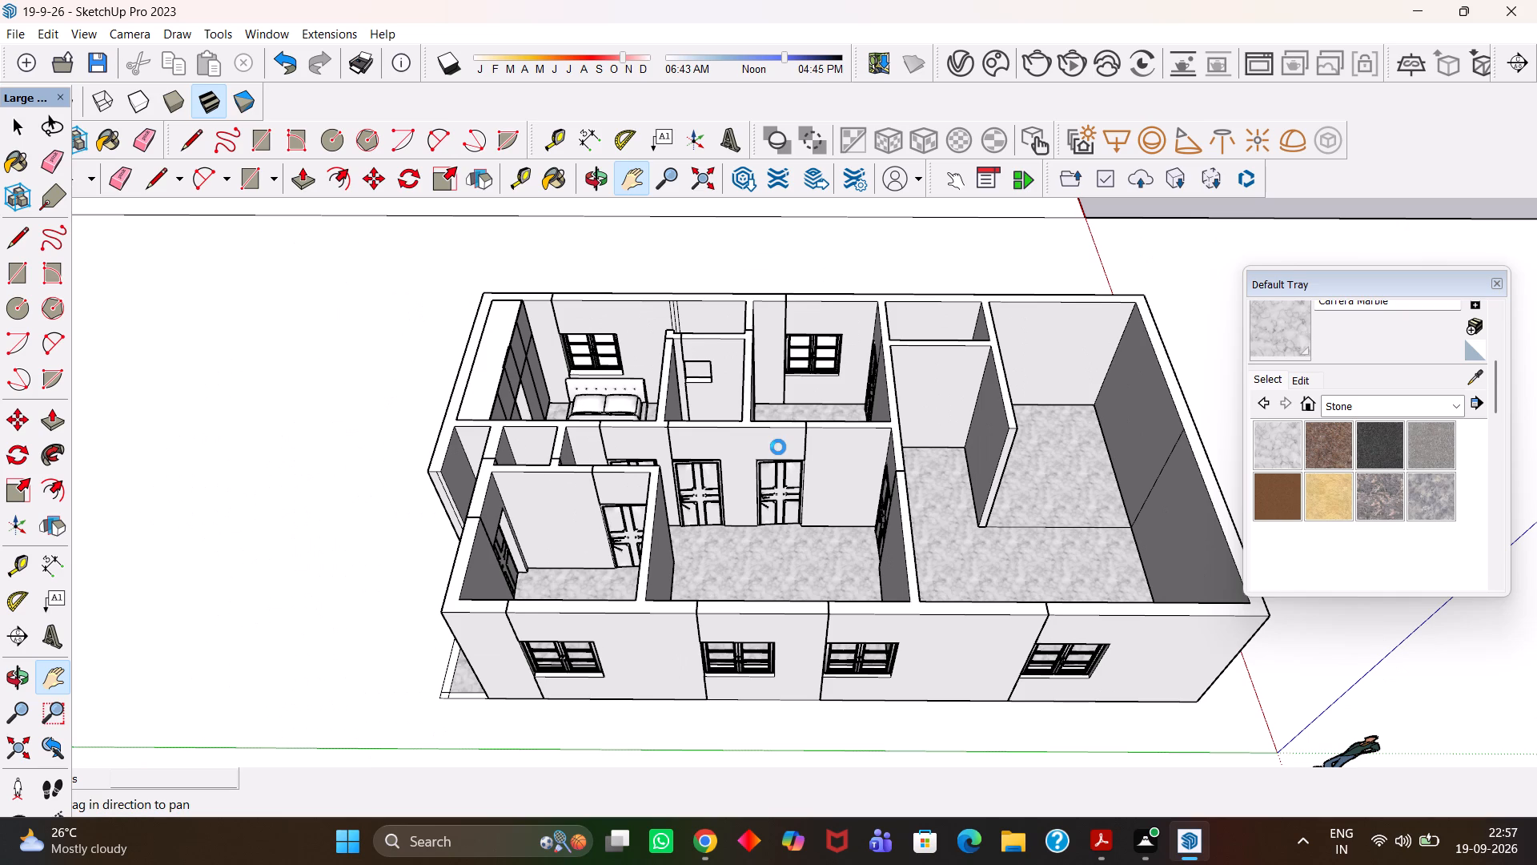
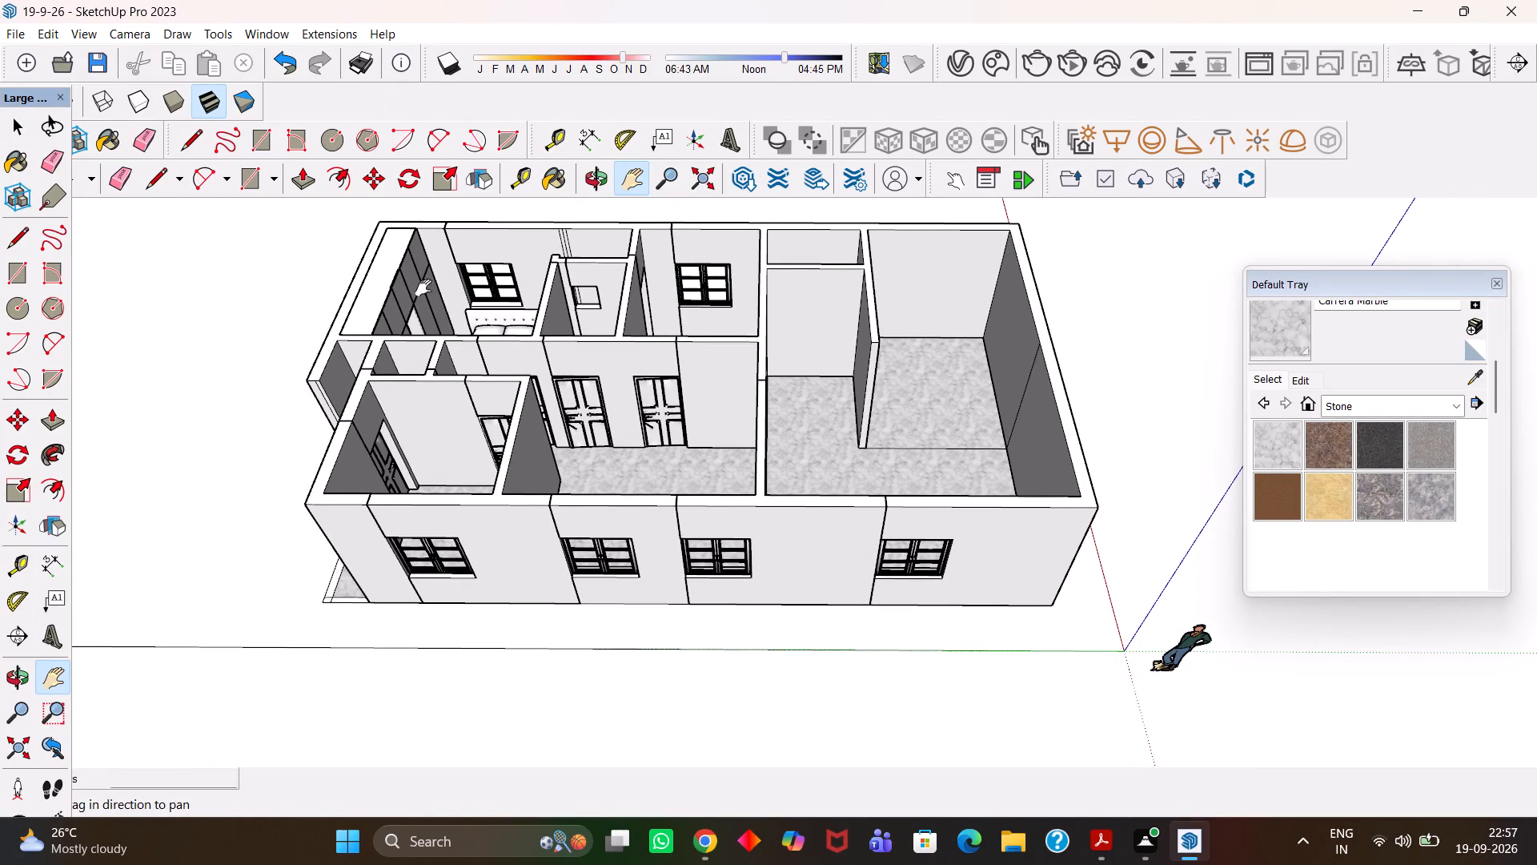
# Examine the four-window exterior wall and the rooms behind it from raised oblique angles.
pyautogui.scroll(-6, 817, 494)
pyautogui.moveTo(800, 441); pyautogui.dragTo(796, 517, button='middle')
pyautogui.scroll(8, 796, 517)
pyautogui.moveTo(800, 519); pyautogui.dragTo(797, 473, button='middle')
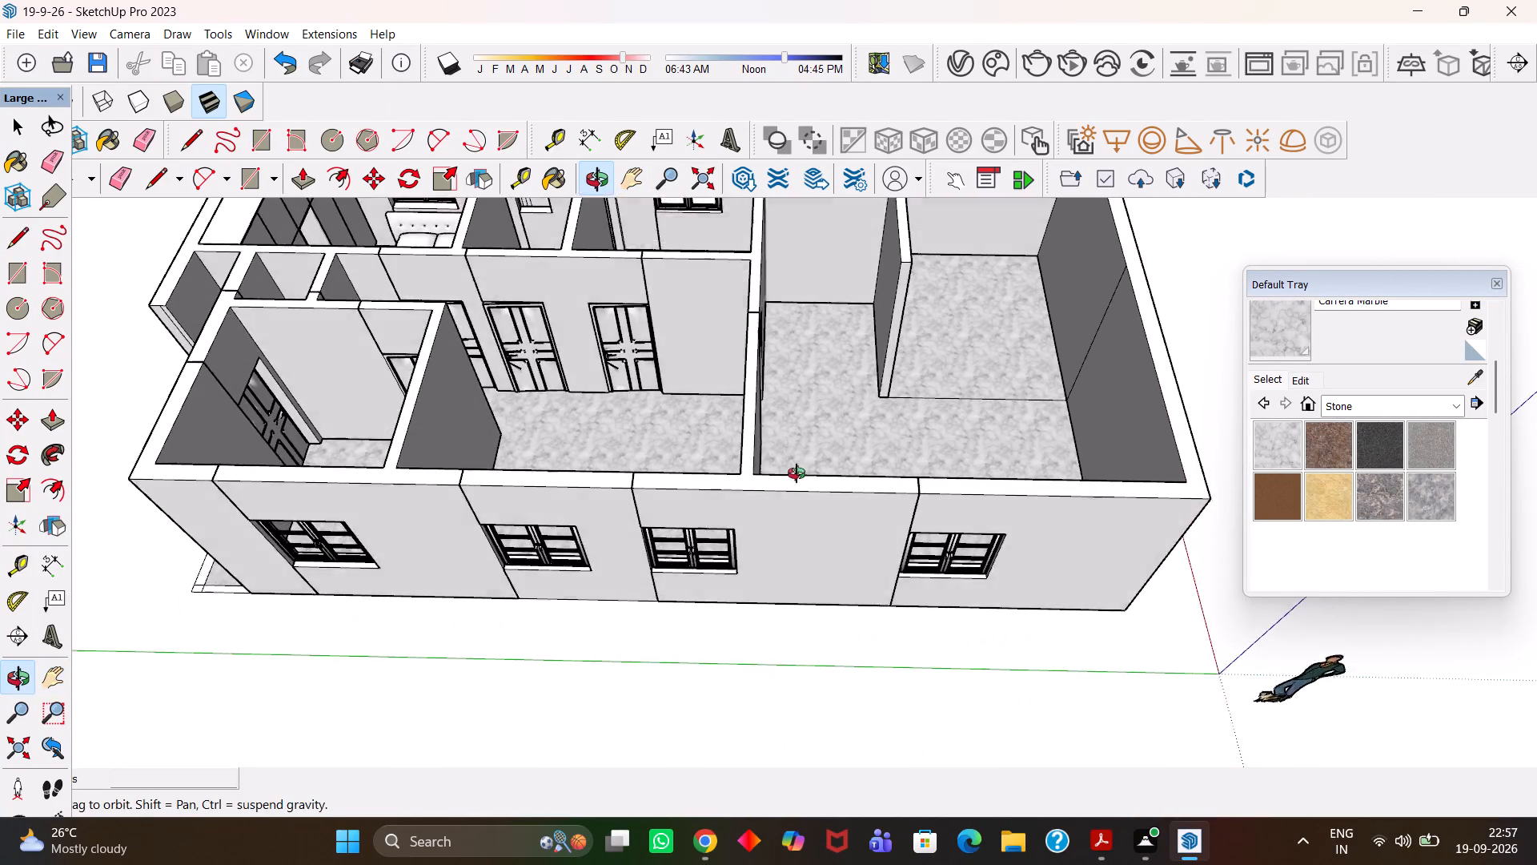
pyautogui.moveTo(797, 473); pyautogui.dragTo(792, 465, button='middle')
pyautogui.scroll(2, 797, 473)
pyautogui.scroll(-5, 790, 464)
pyautogui.moveTo(745, 449); pyautogui.dragTo(867, 520)
pyautogui.moveTo(869, 541); pyautogui.dragTo(868, 511, button='middle')
pyautogui.scroll(1, 868, 511)
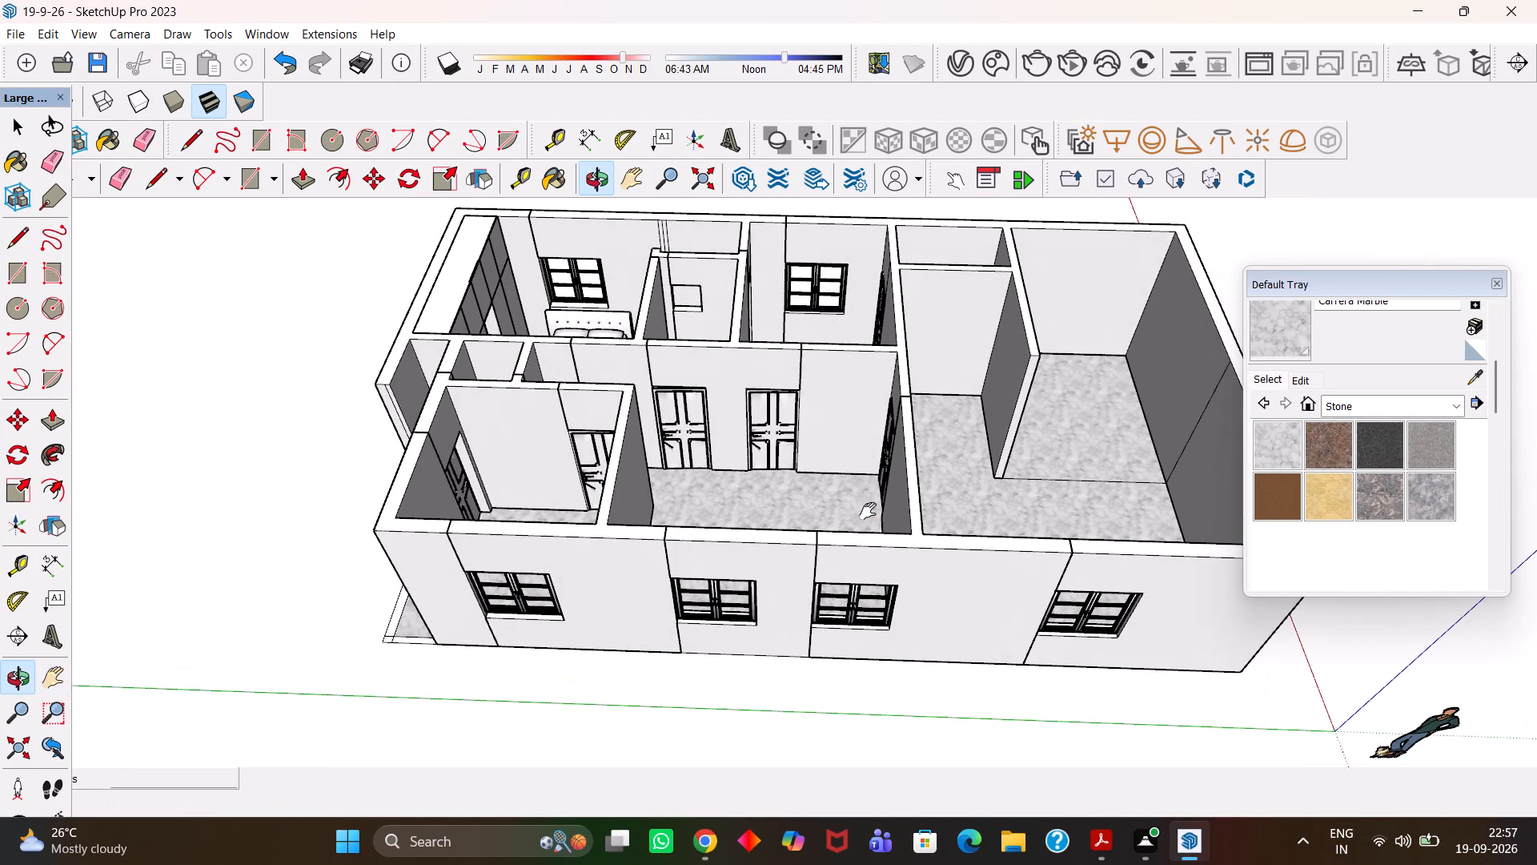
pyautogui.scroll(7, 853, 486)
pyautogui.scroll(-7, 853, 486)
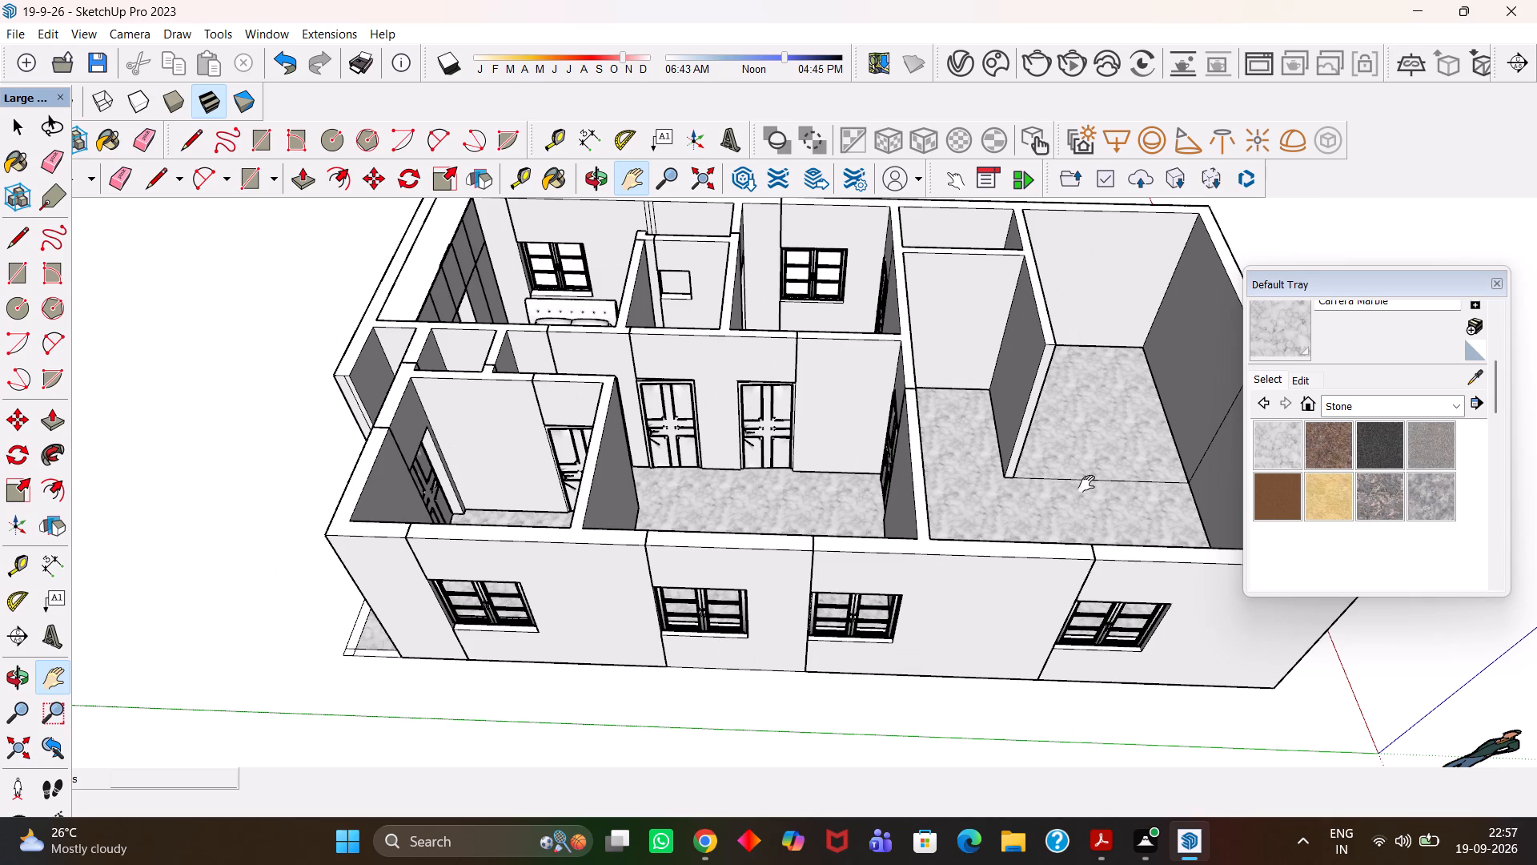
# Look through the Colors material collection for a suitable finish.
pyautogui.click(1362, 404)
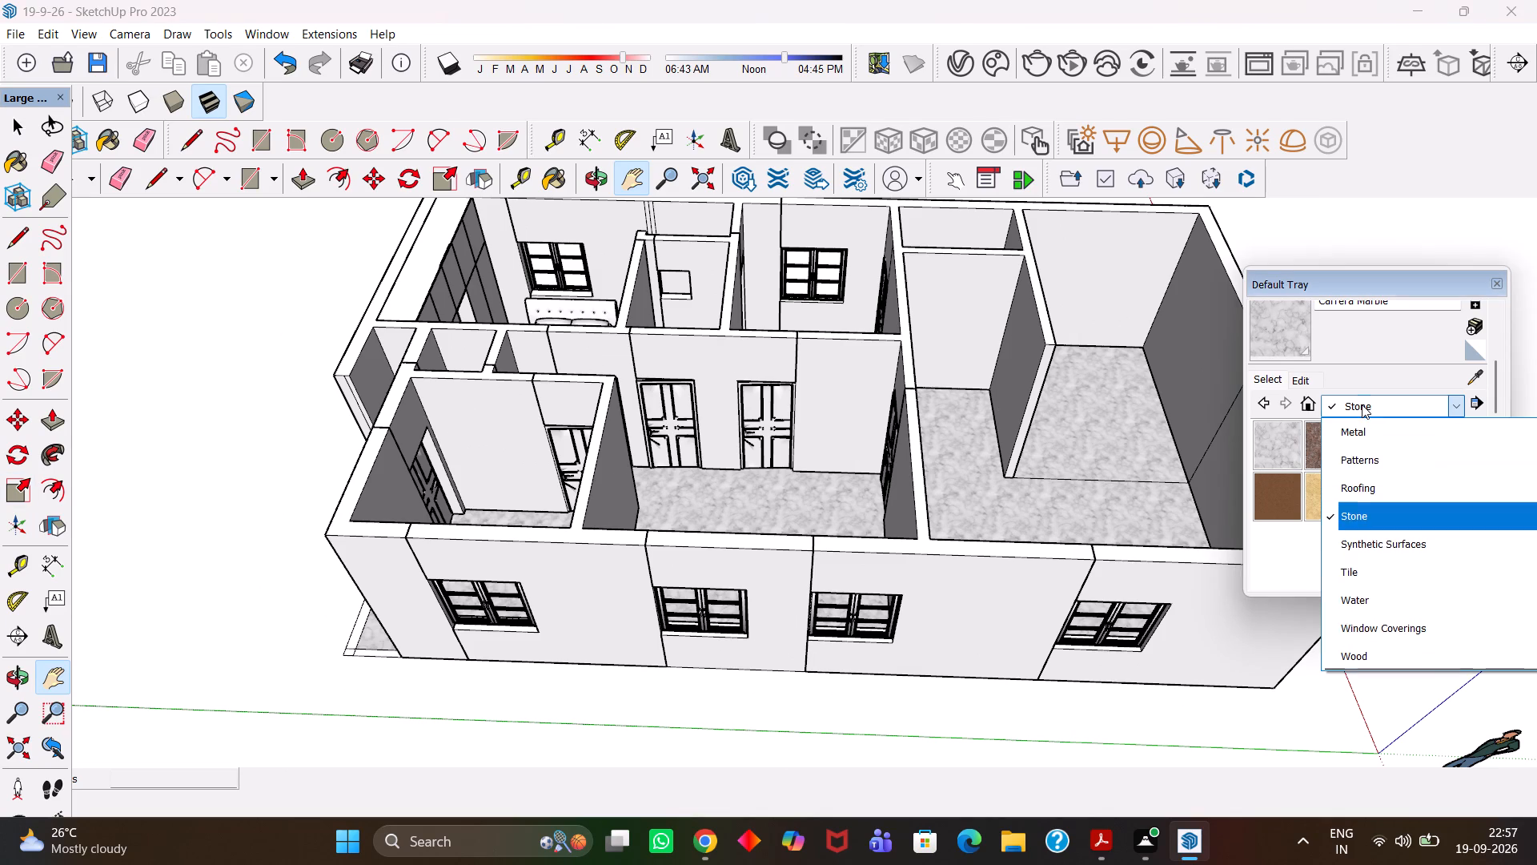
pyautogui.scroll(6, 1351, 562)
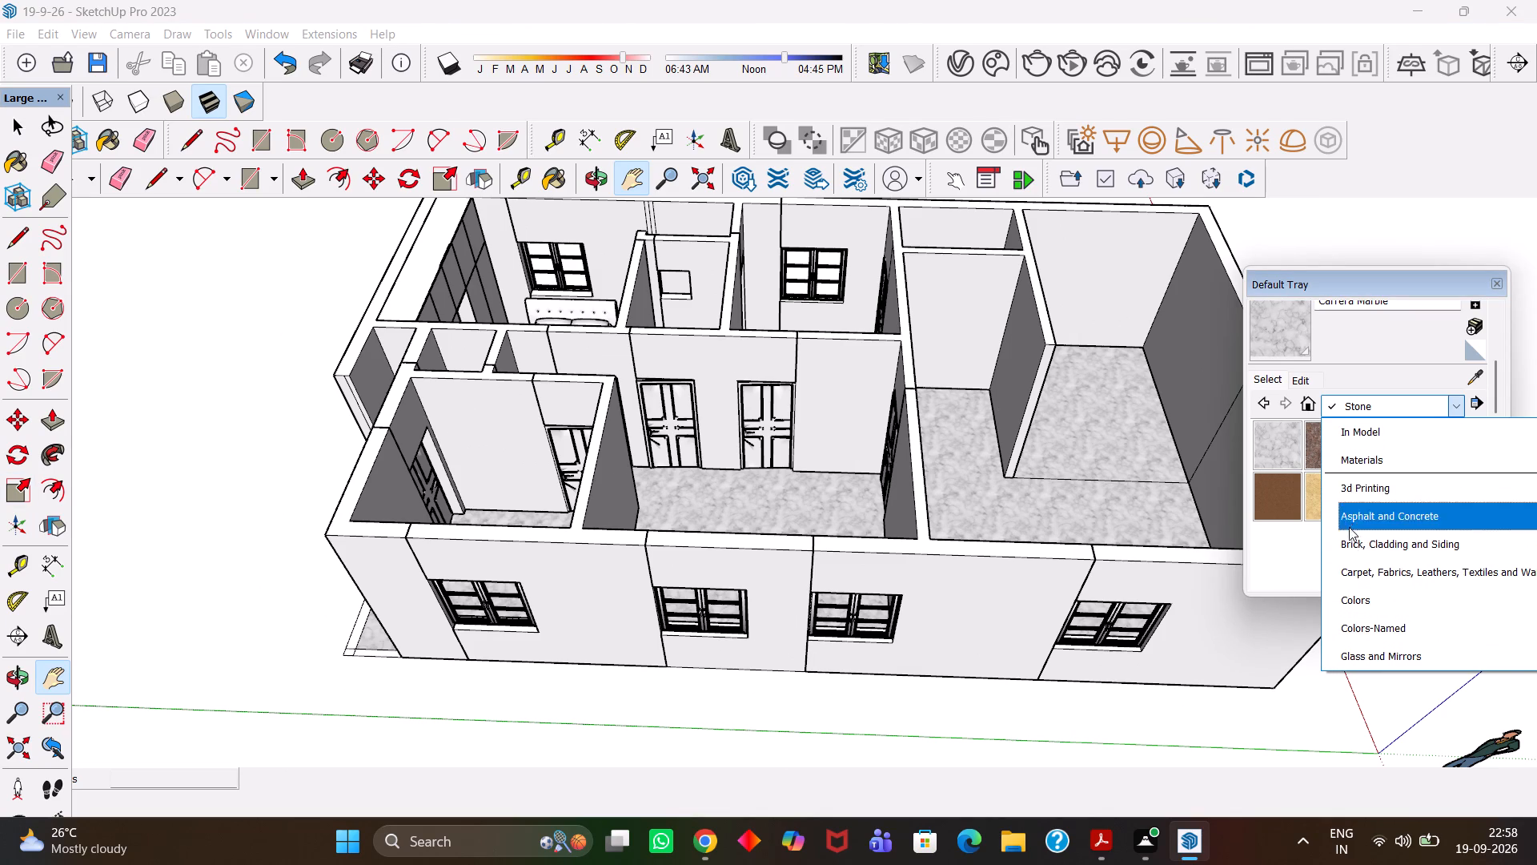
pyautogui.scroll(-1, 1341, 499)
pyautogui.click(1369, 519)
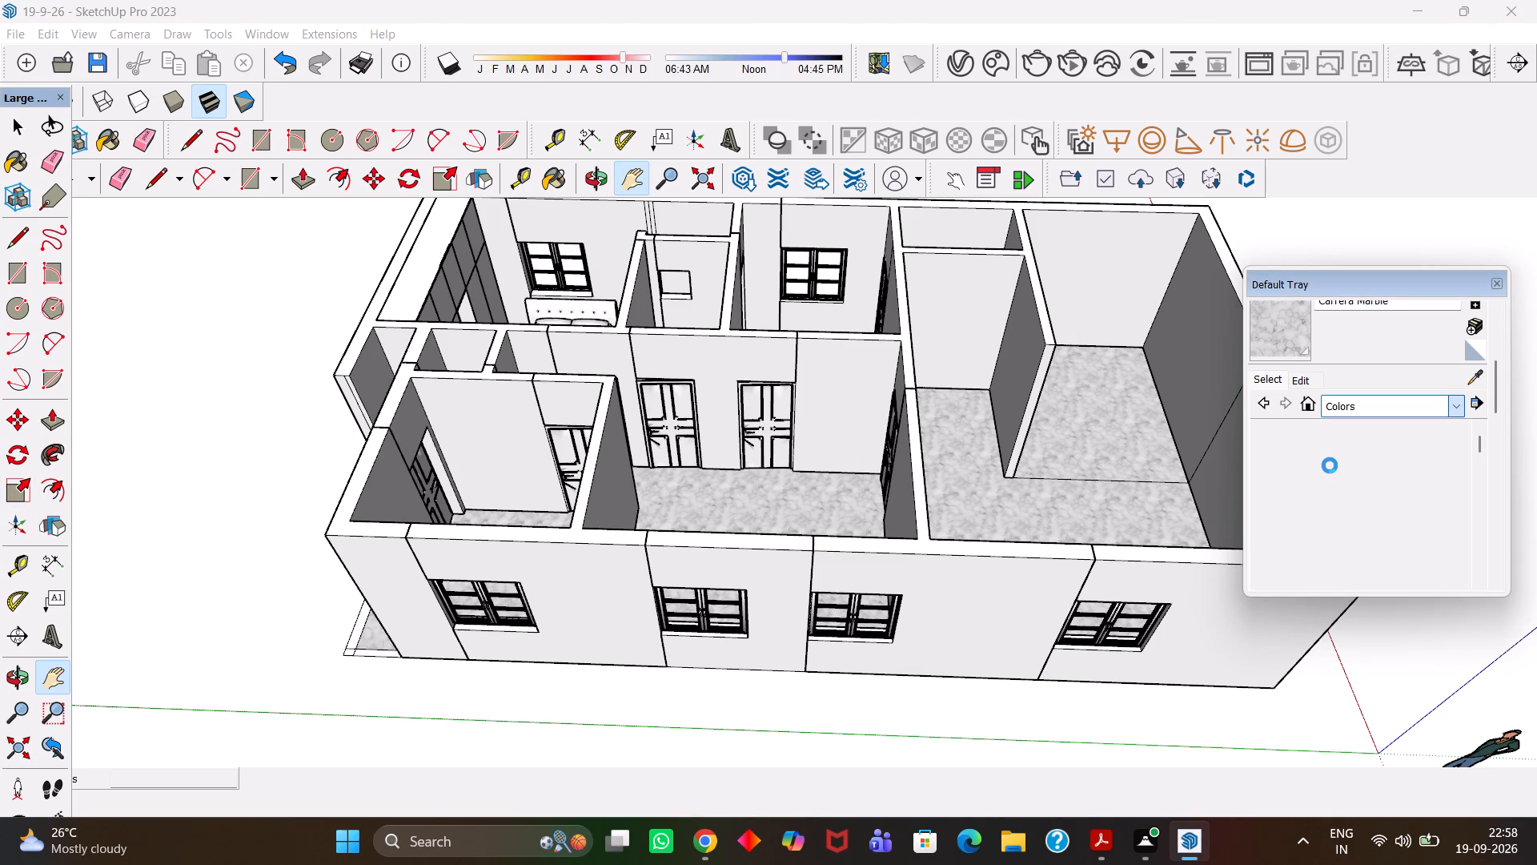
pyautogui.scroll(-3, 1348, 443)
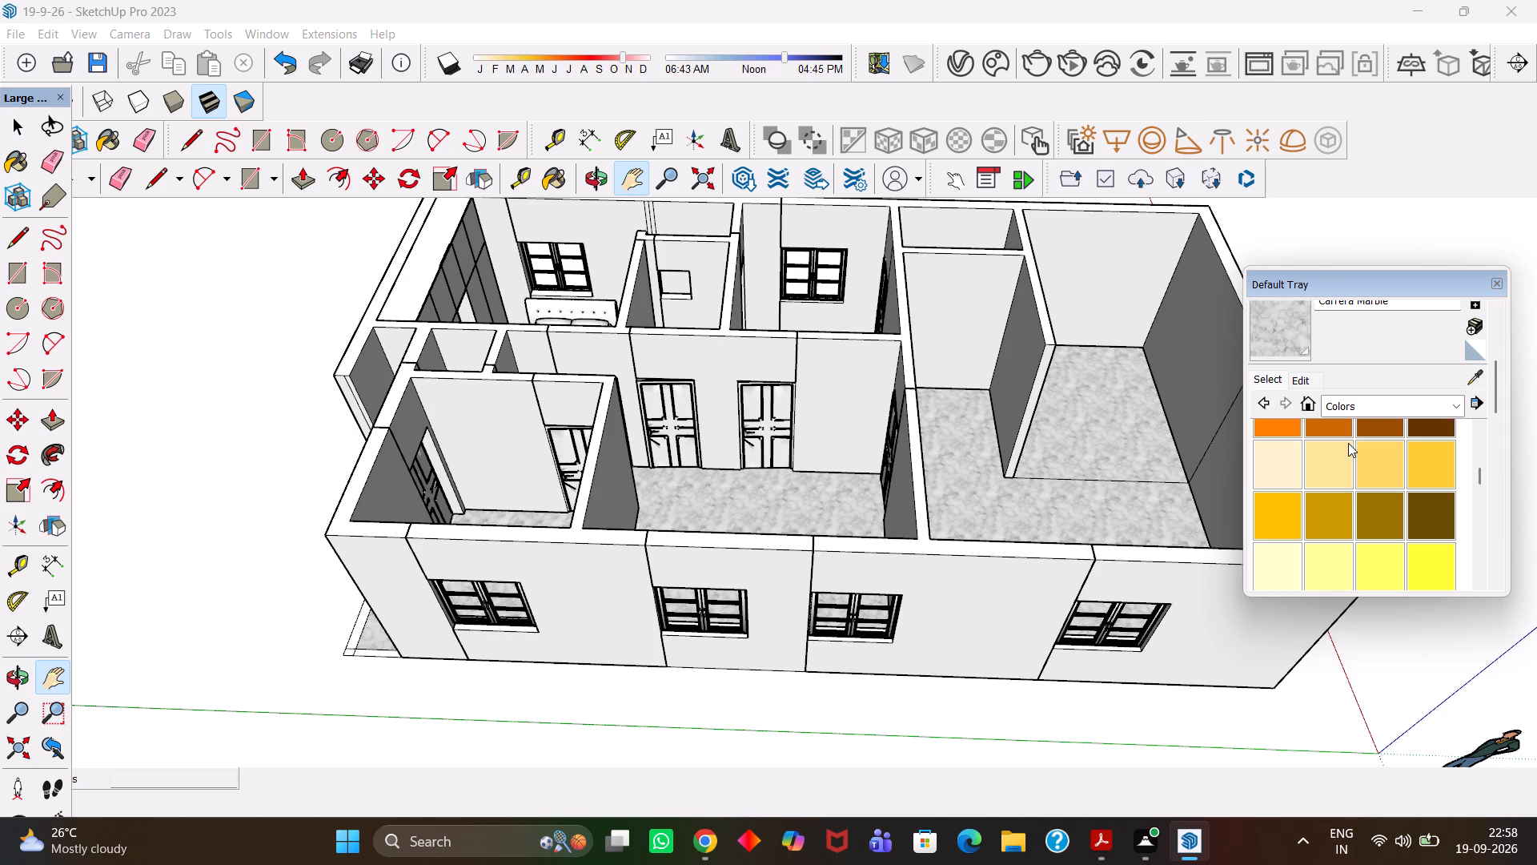
pyautogui.scroll(-2, 1348, 443)
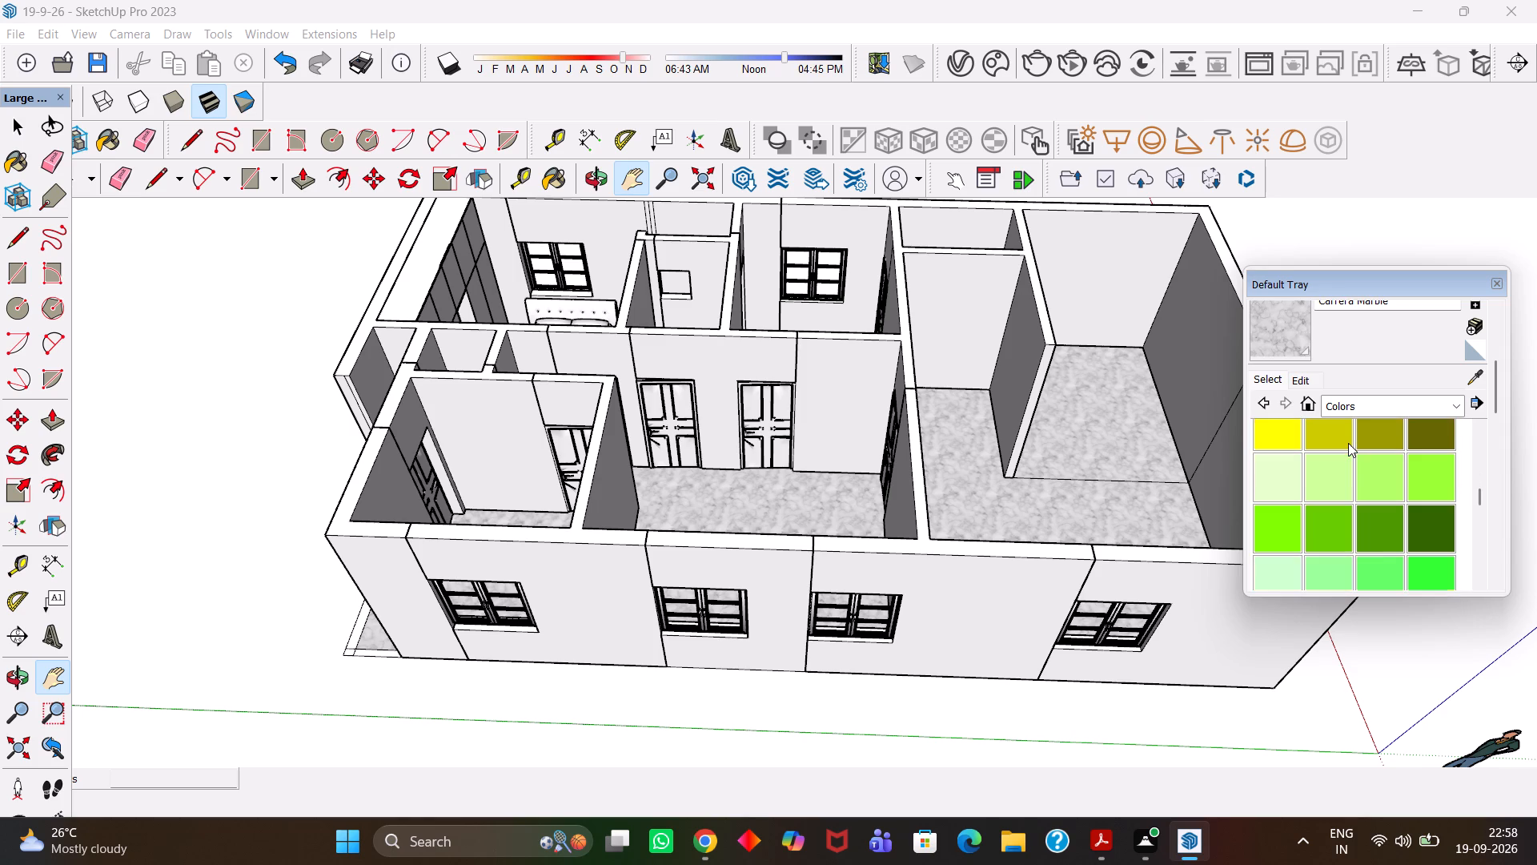
pyautogui.scroll(8, 1348, 443)
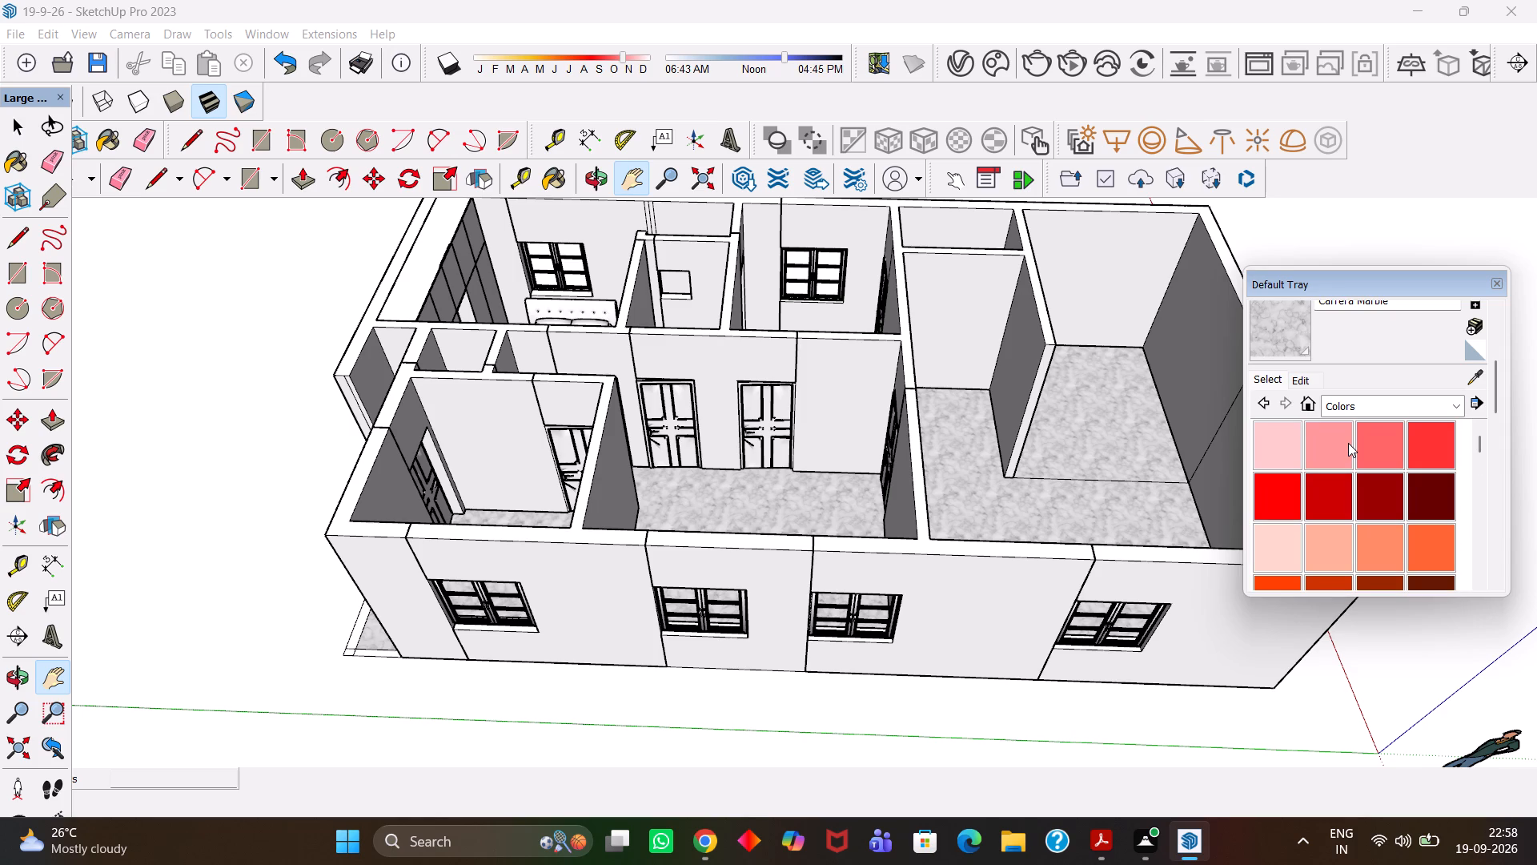
pyautogui.scroll(13, 1348, 443)
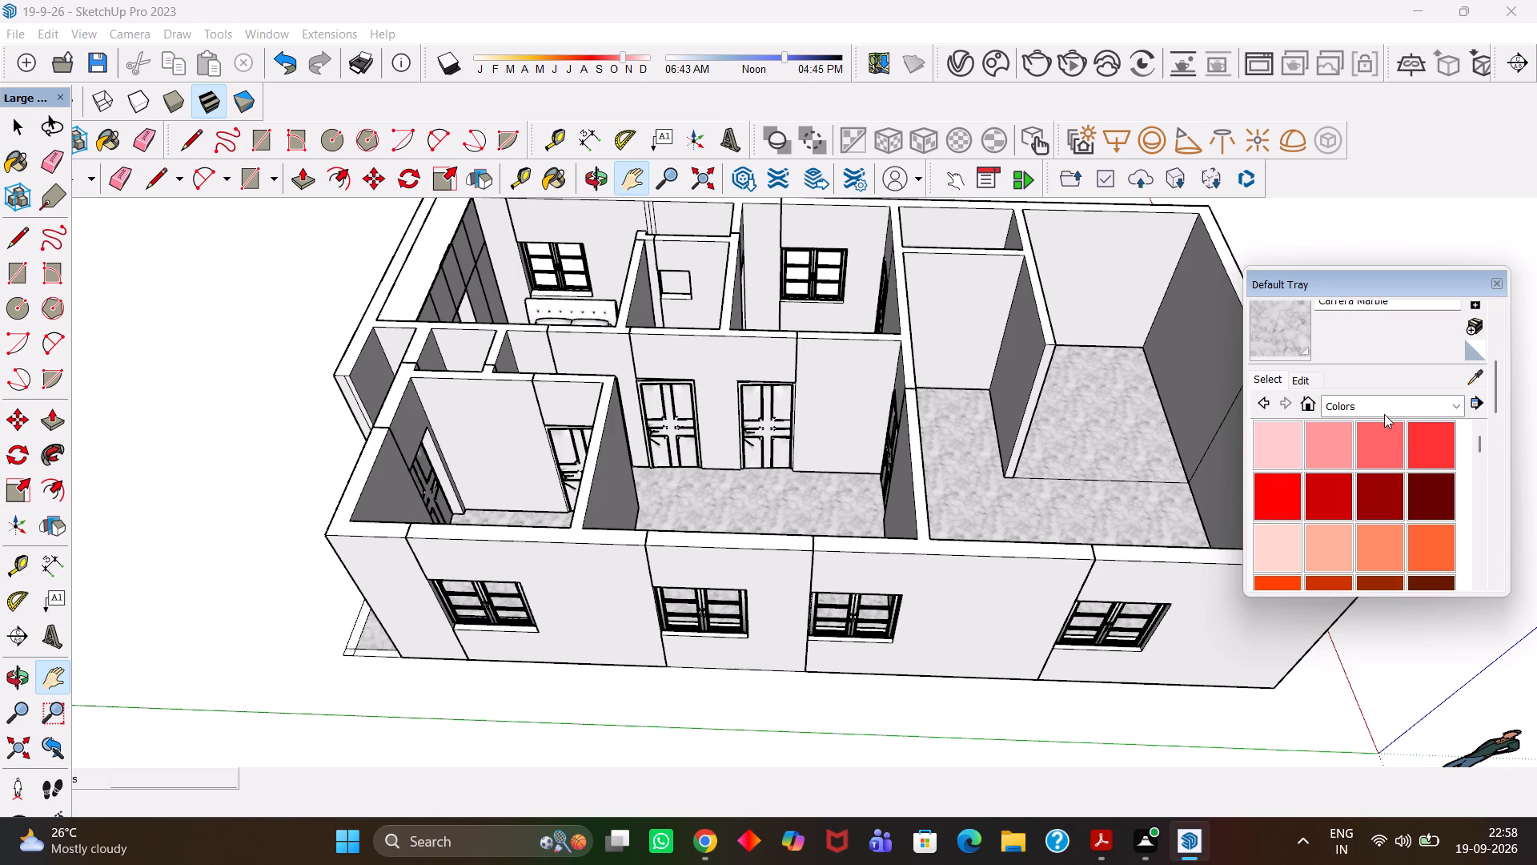
# Choose the Wood Lumber ButtJoined material from the Wood collection.
pyautogui.click(1382, 406)
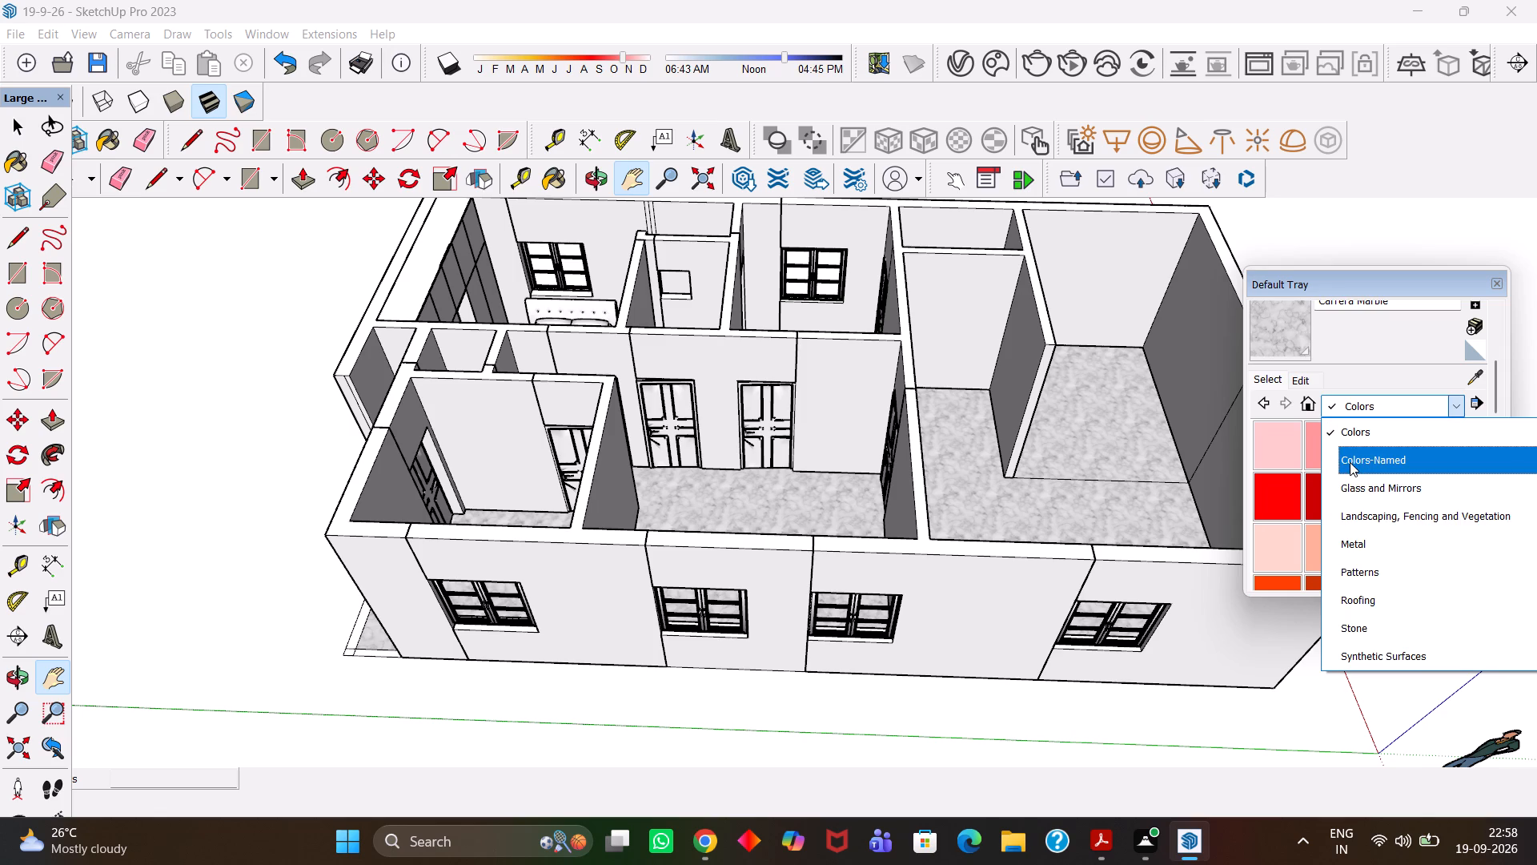
pyautogui.scroll(-8, 1350, 462)
pyautogui.scroll(-3, 1346, 540)
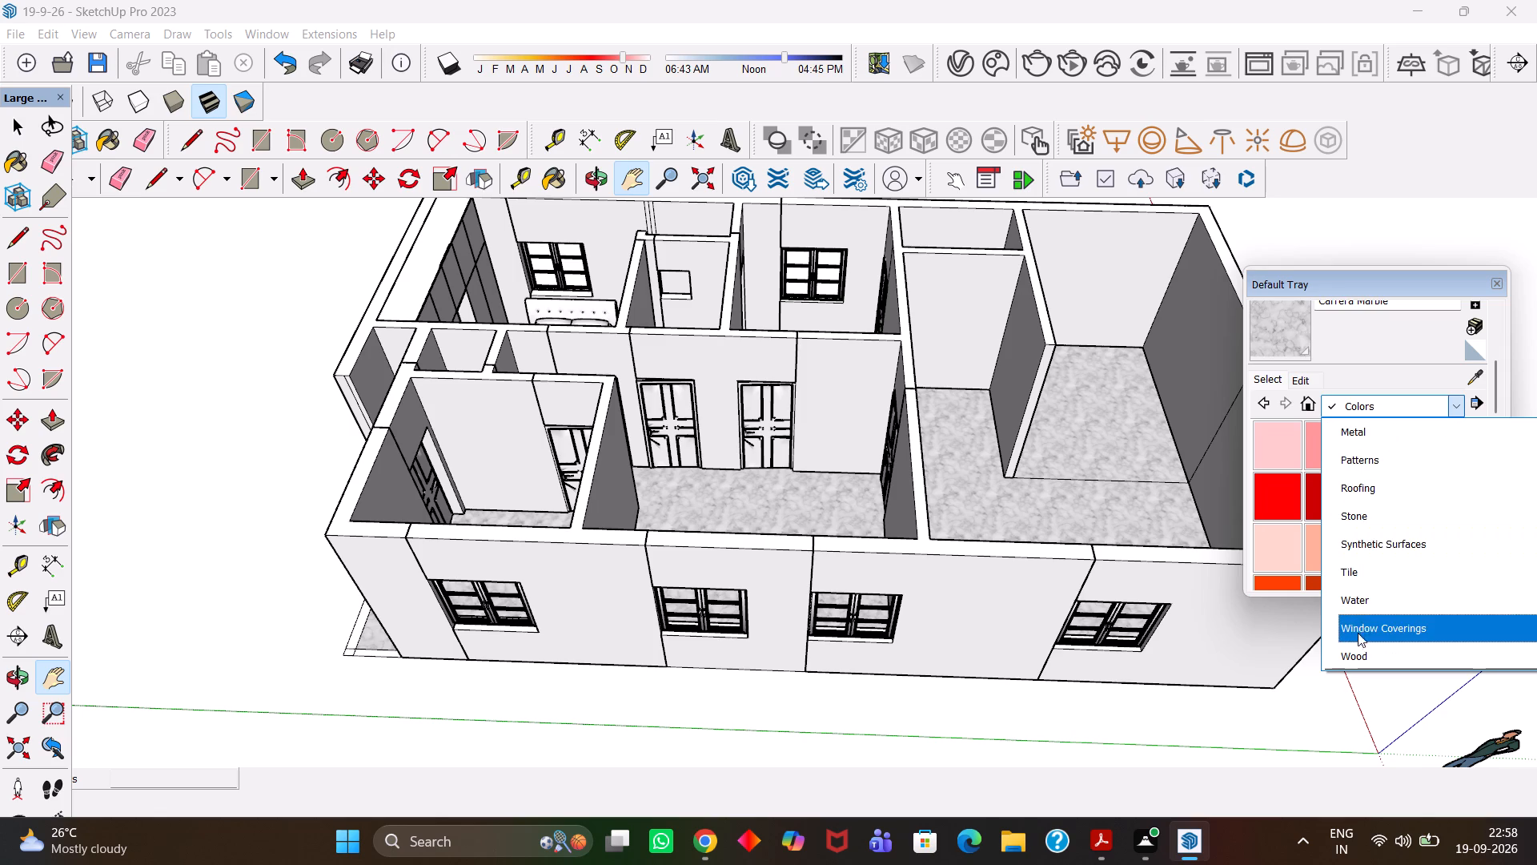
pyautogui.click(1356, 652)
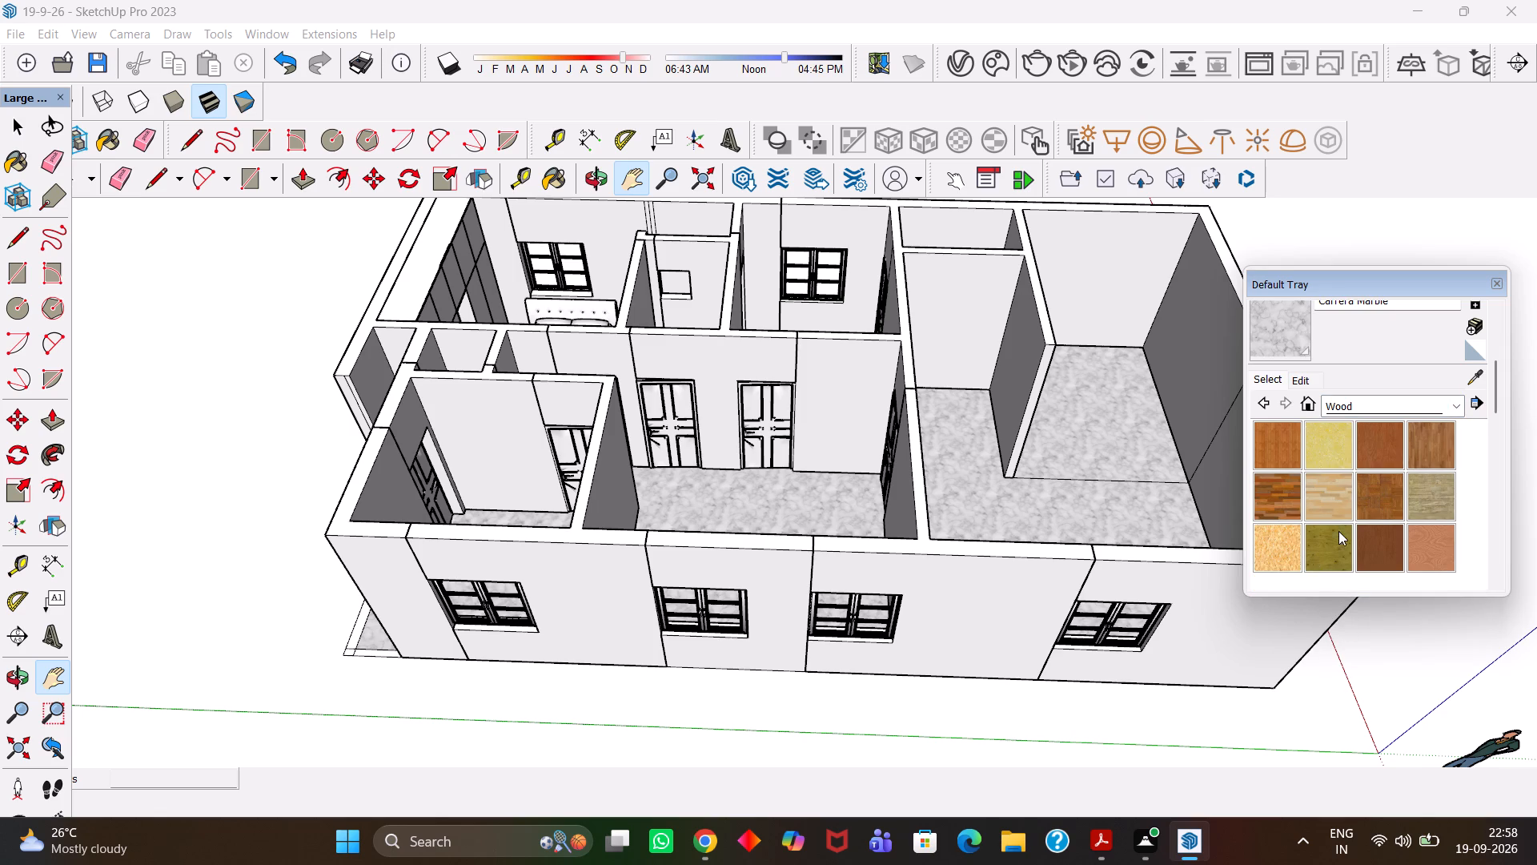
pyautogui.click(1410, 497)
# Open the bedroom wardrobe group and paint its four lower door panels with Wood Lumber ButtJoined.
pyautogui.scroll(5, 1025, 403)
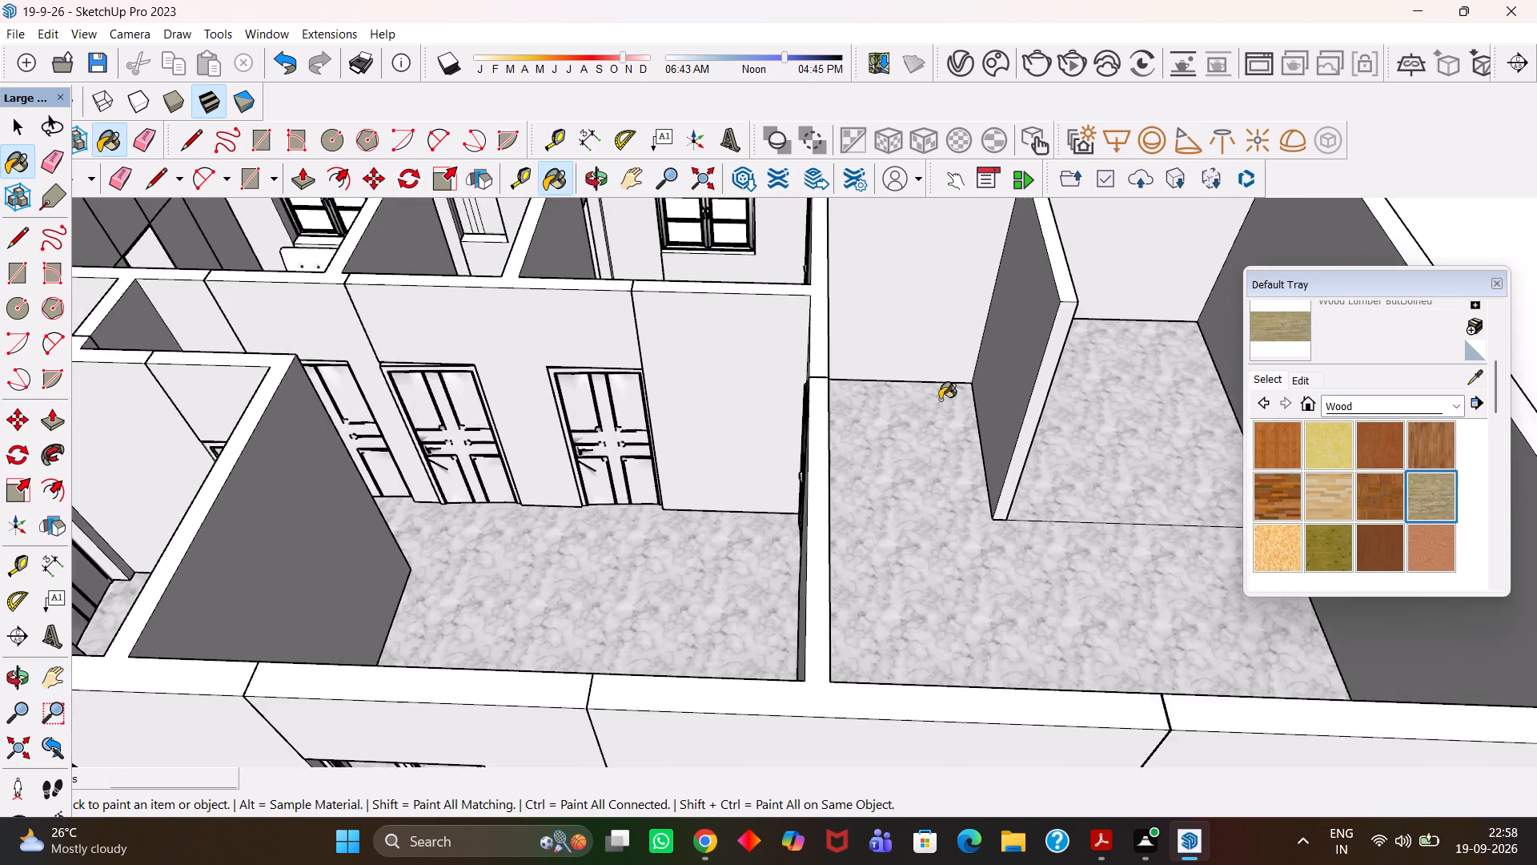
pyautogui.scroll(3, 940, 400)
pyautogui.moveTo(785, 383); pyautogui.dragTo(636, 477, button='middle')
pyautogui.scroll(-2, 636, 477)
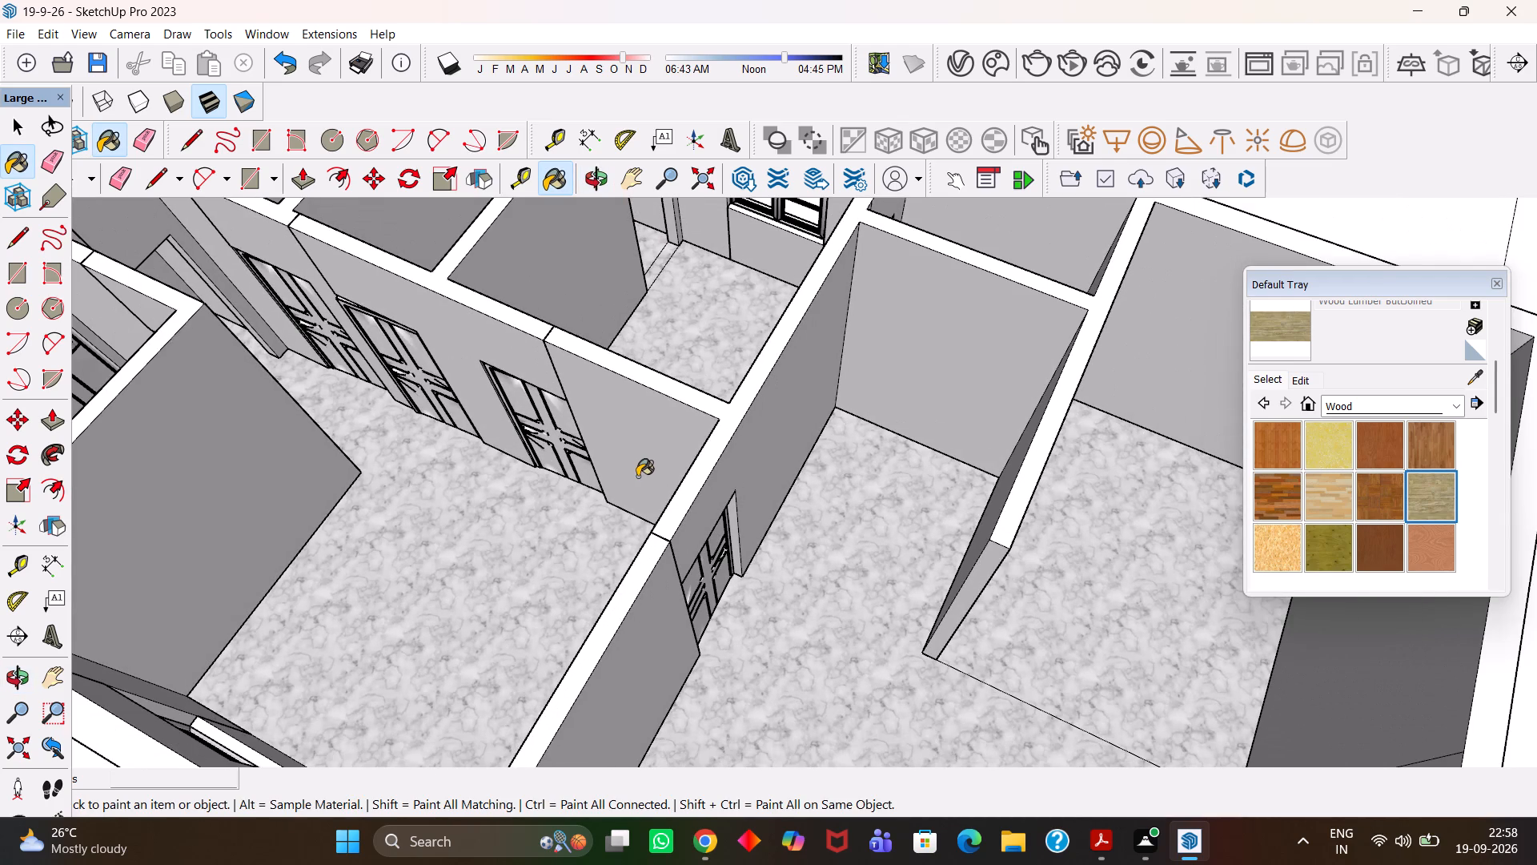
pyautogui.press('h')
pyautogui.scroll(-3, 596, 387)
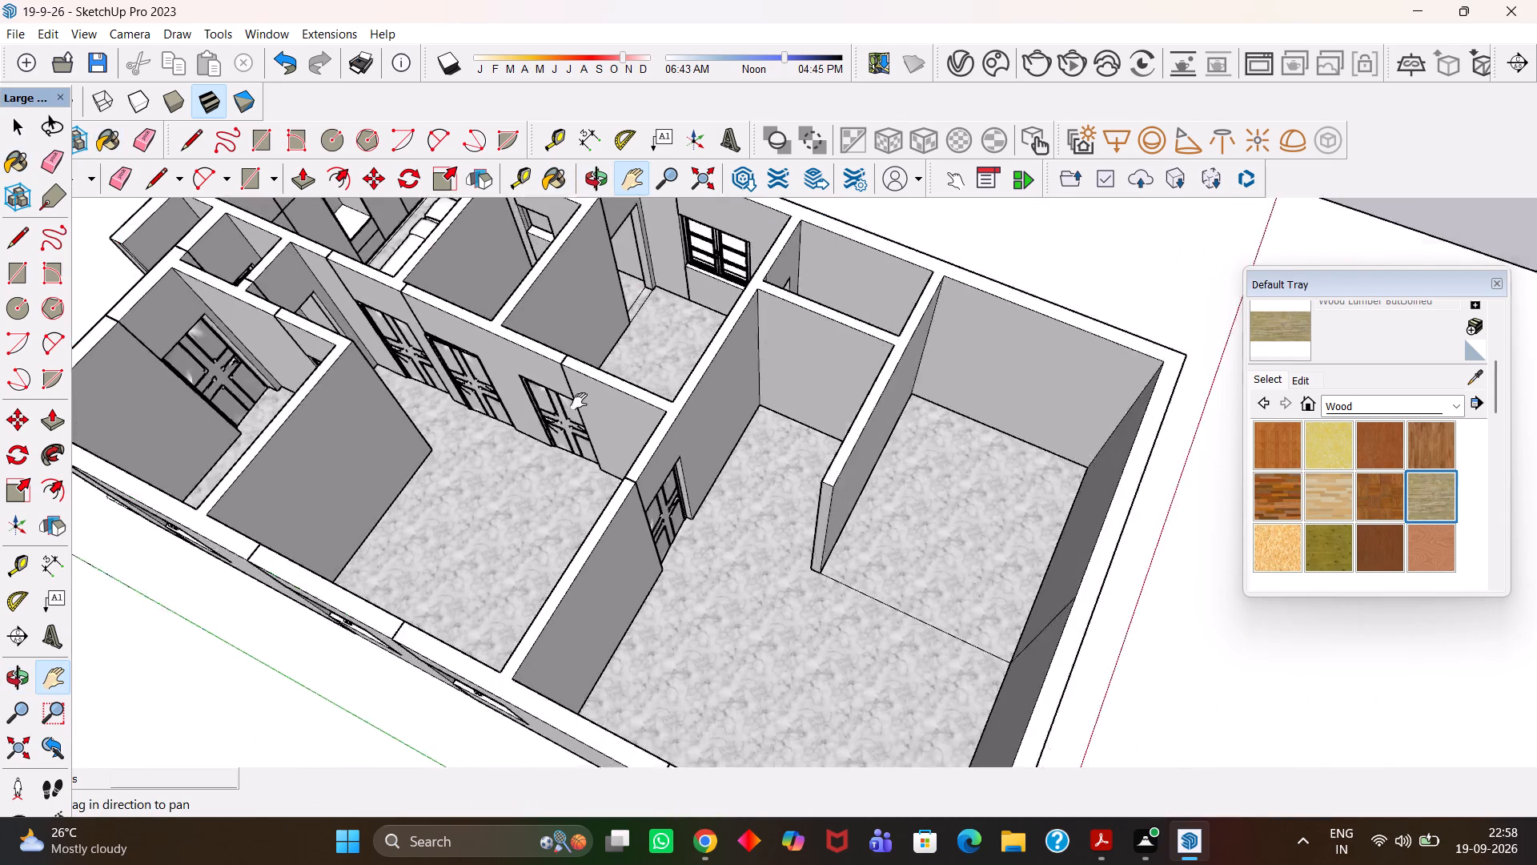
pyautogui.scroll(-5, 579, 401)
pyautogui.moveTo(482, 323); pyautogui.dragTo(684, 544)
pyautogui.scroll(9, 538, 414)
pyautogui.moveTo(693, 436); pyautogui.dragTo(441, 466, button='middle')
pyautogui.scroll(-2, 441, 466)
pyautogui.press('y')
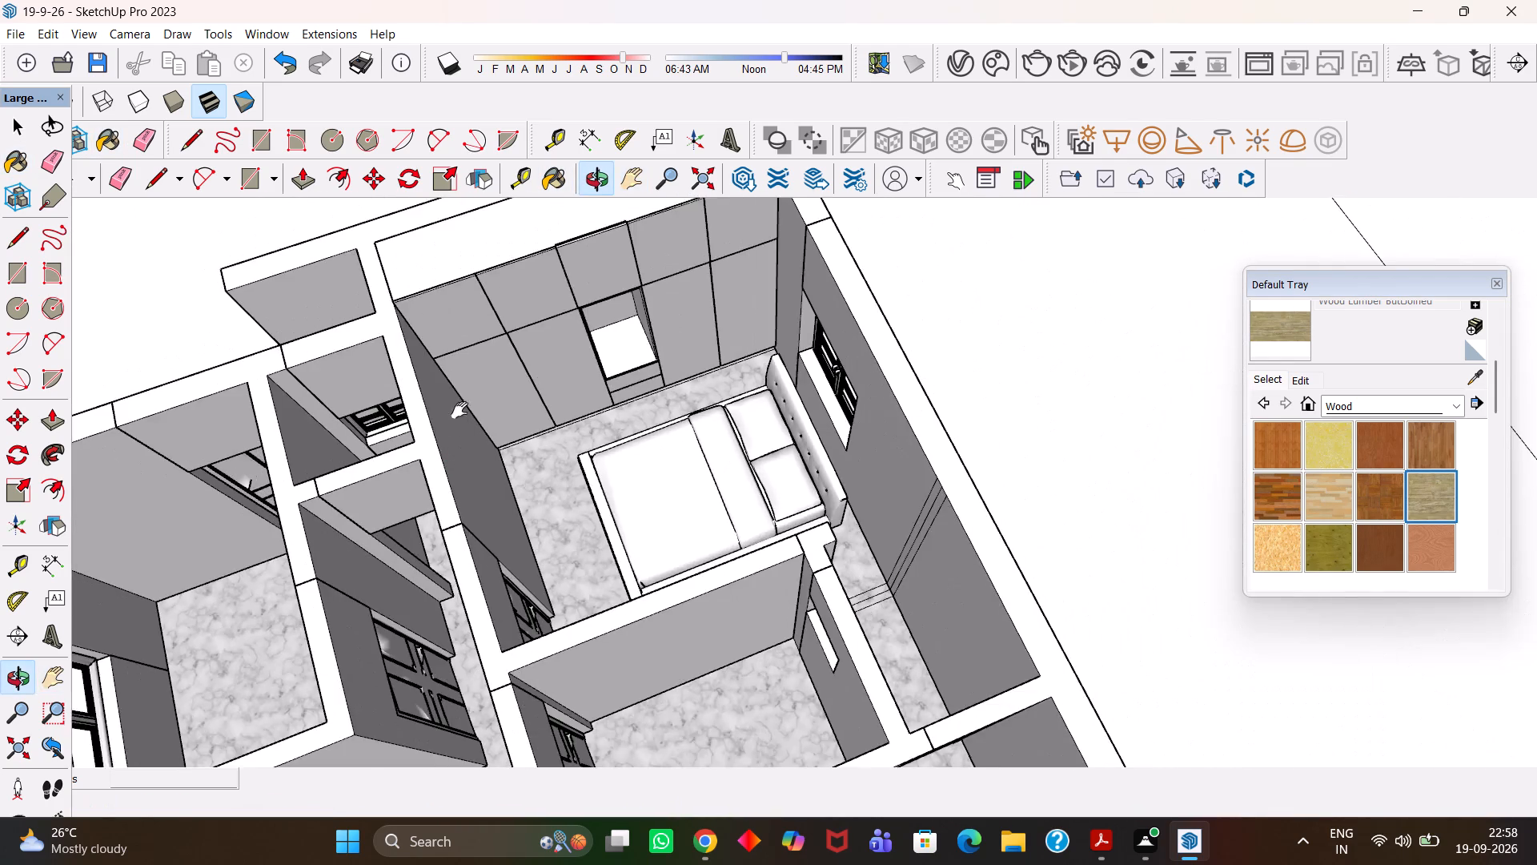
pyautogui.moveTo(460, 405); pyautogui.dragTo(562, 520)
pyautogui.press('h')
pyautogui.moveTo(643, 546); pyautogui.dragTo(581, 451, button='middle')
pyautogui.scroll(3, 552, 452)
pyautogui.moveTo(611, 433); pyautogui.dragTo(588, 537)
pyautogui.moveTo(611, 546); pyautogui.dragTo(608, 532, button='middle')
pyautogui.scroll(2, 608, 532)
pyautogui.press('h')
pyautogui.scroll(1, 608, 532)
pyautogui.moveTo(604, 465); pyautogui.dragTo(600, 522)
pyautogui.middleClick(604, 553)
pyautogui.scroll(1, 605, 554)
pyautogui.press('space')
pyautogui.click(591, 592)
pyautogui.click(584, 592)
pyautogui.tripleClick(579, 589)
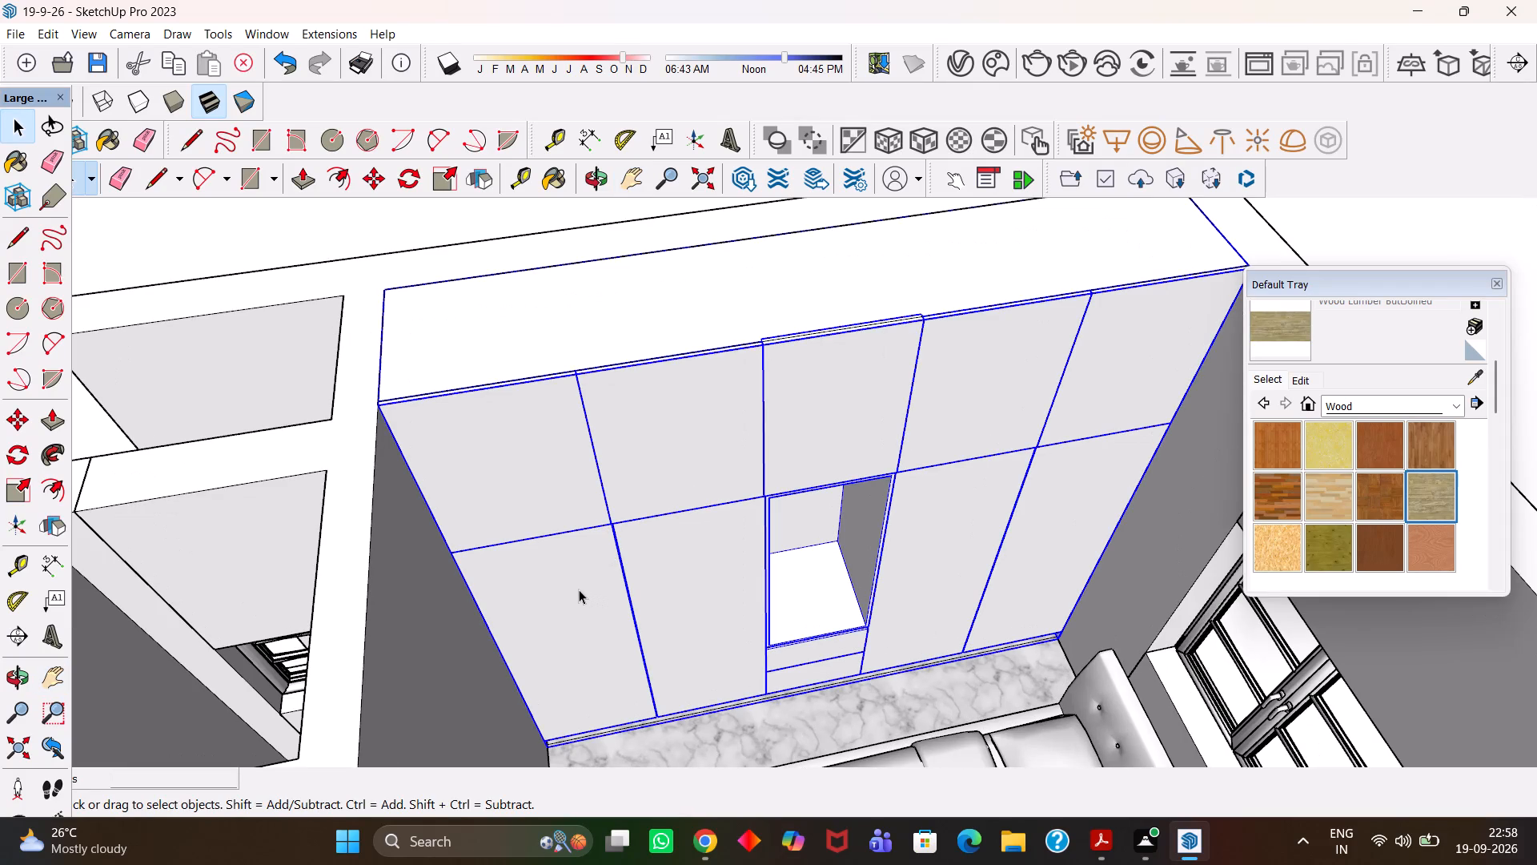
pyautogui.write('vb')
pyautogui.click(579, 589)
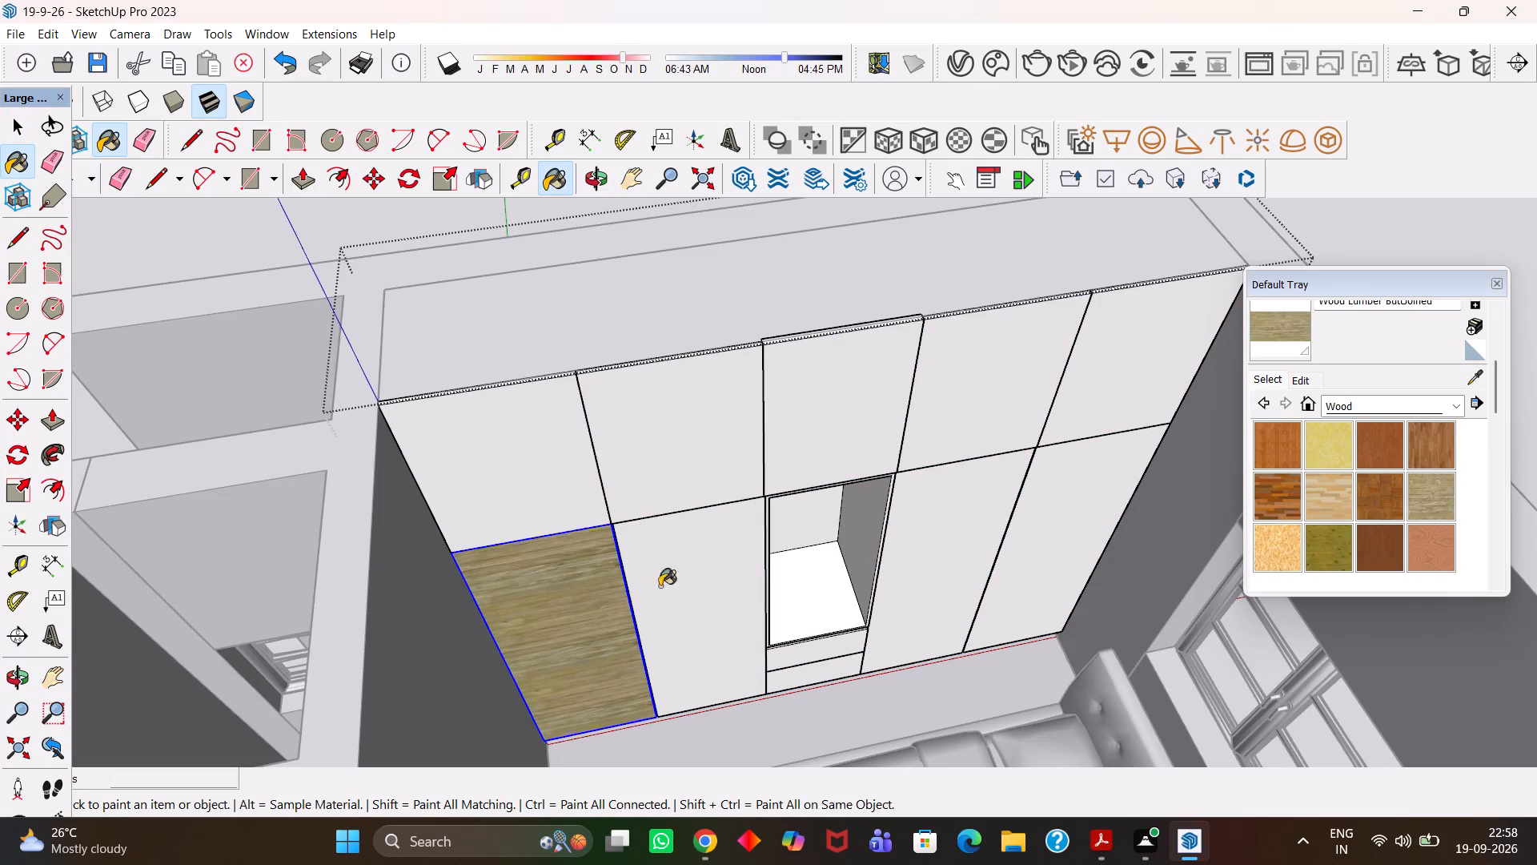
pyautogui.click(707, 584)
pyautogui.click(925, 557)
pyautogui.click(1040, 533)
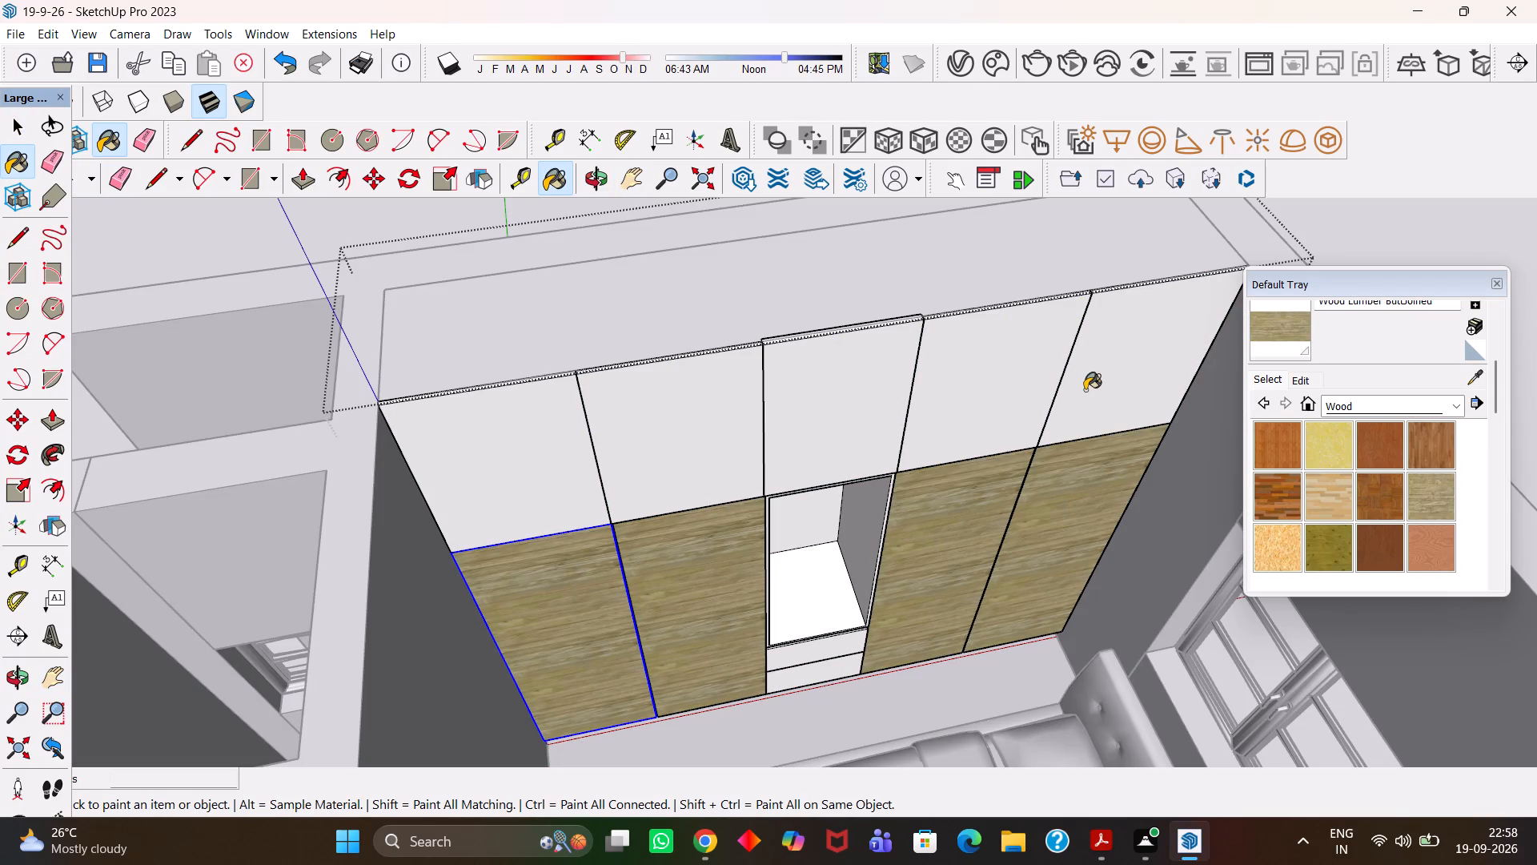
# Paint the wardrobe's five upper door panels with Wood Lumber ButtJoined.
pyautogui.click(1088, 388)
pyautogui.click(990, 384)
pyautogui.click(796, 382)
pyautogui.click(641, 409)
pyautogui.click(511, 430)
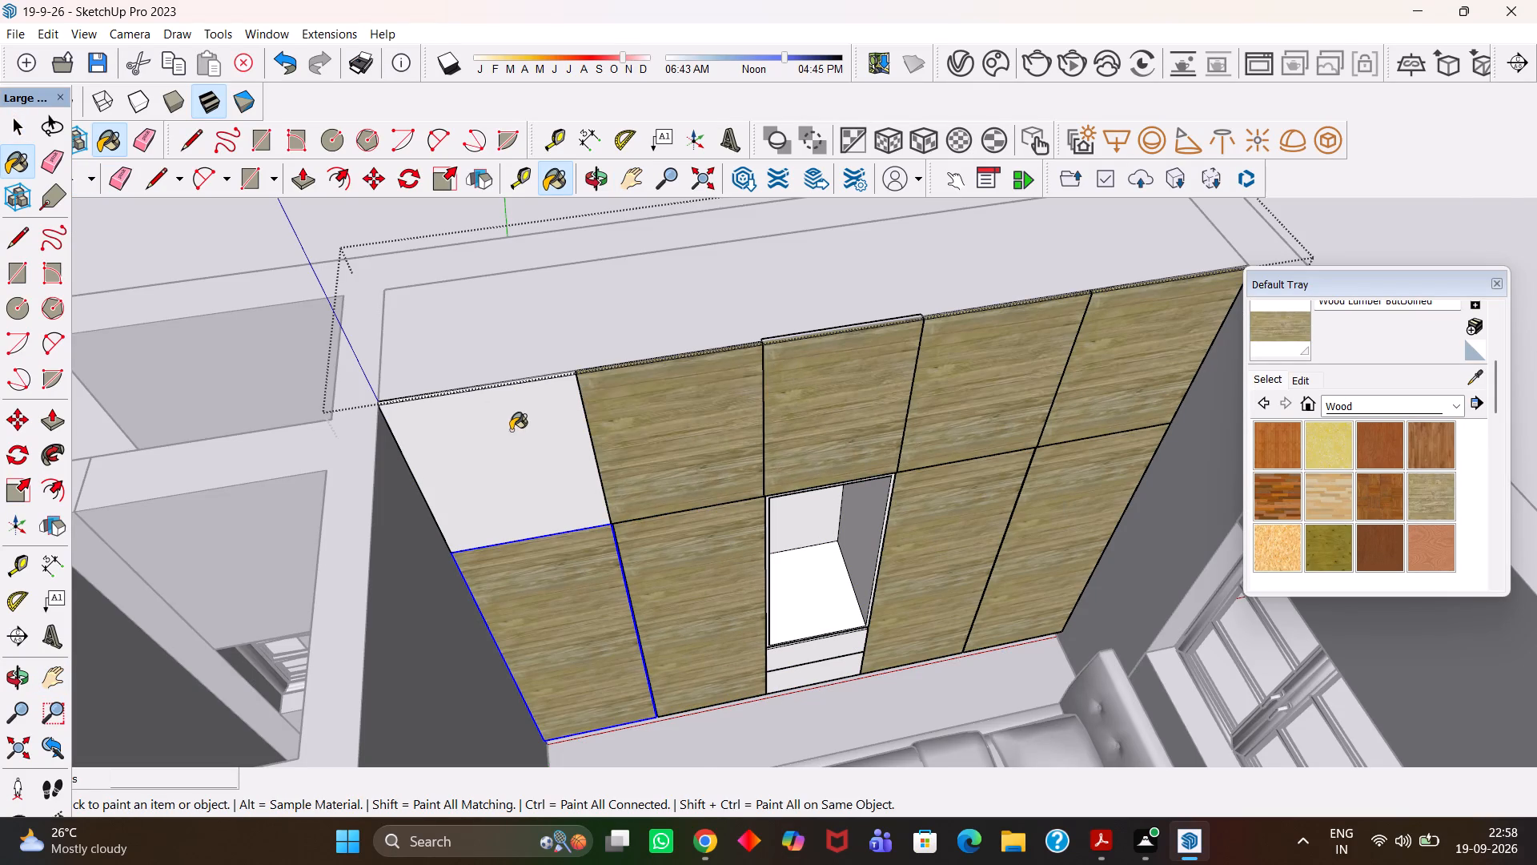
# Open the wardrobe's carcass and paint its top face with Wood Lumber ButtJoined.
pyautogui.scroll(-3, 580, 412)
pyautogui.click(674, 339)
pyautogui.press('space')
pyautogui.tripleClick(678, 332)
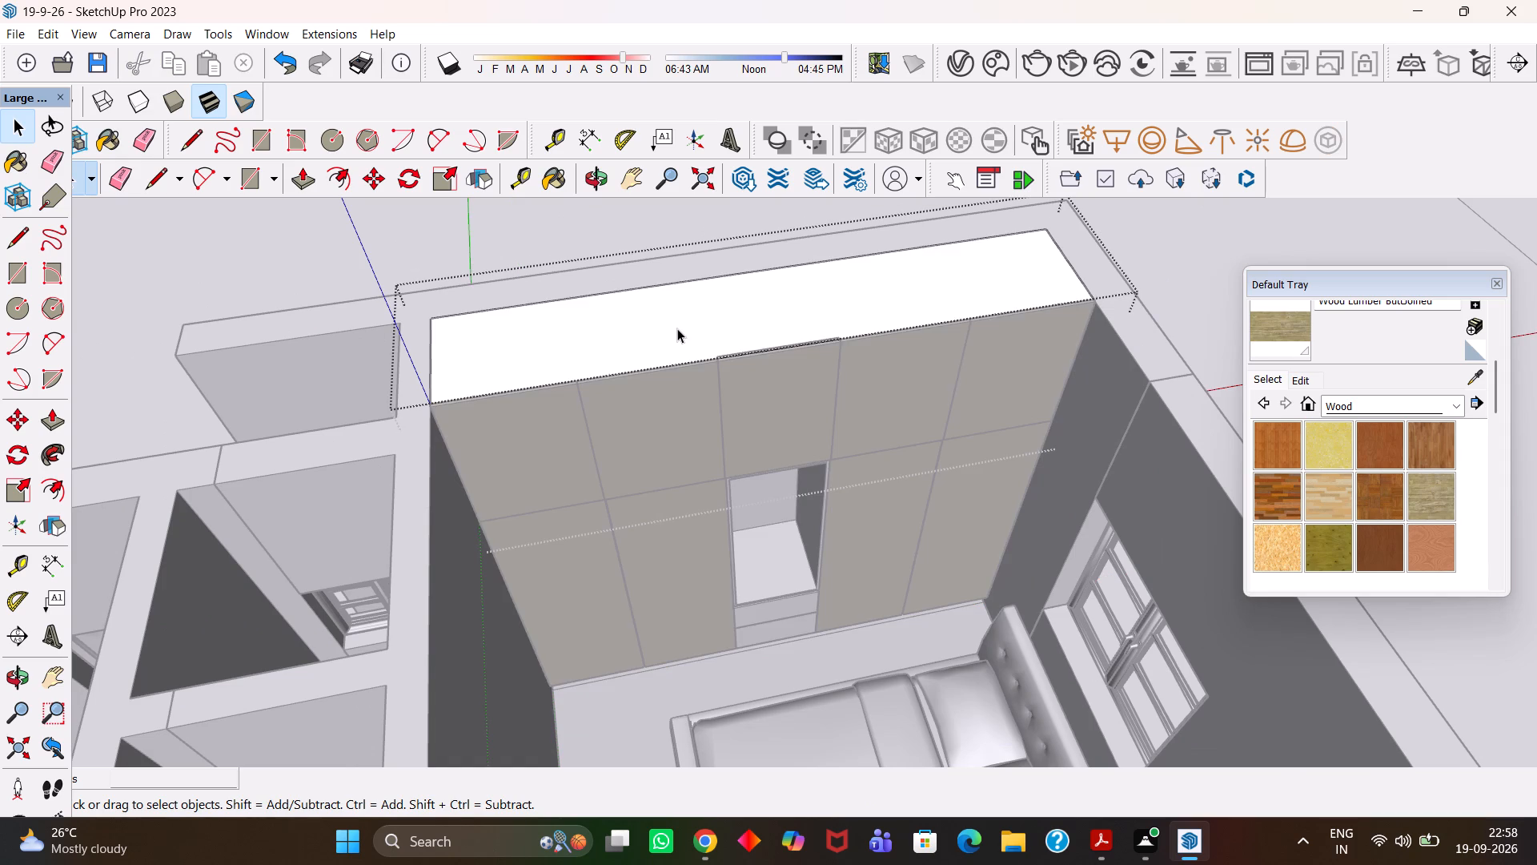
pyautogui.press('b')
pyautogui.click(675, 325)
pyautogui.press('space')
pyautogui.click(1206, 285)
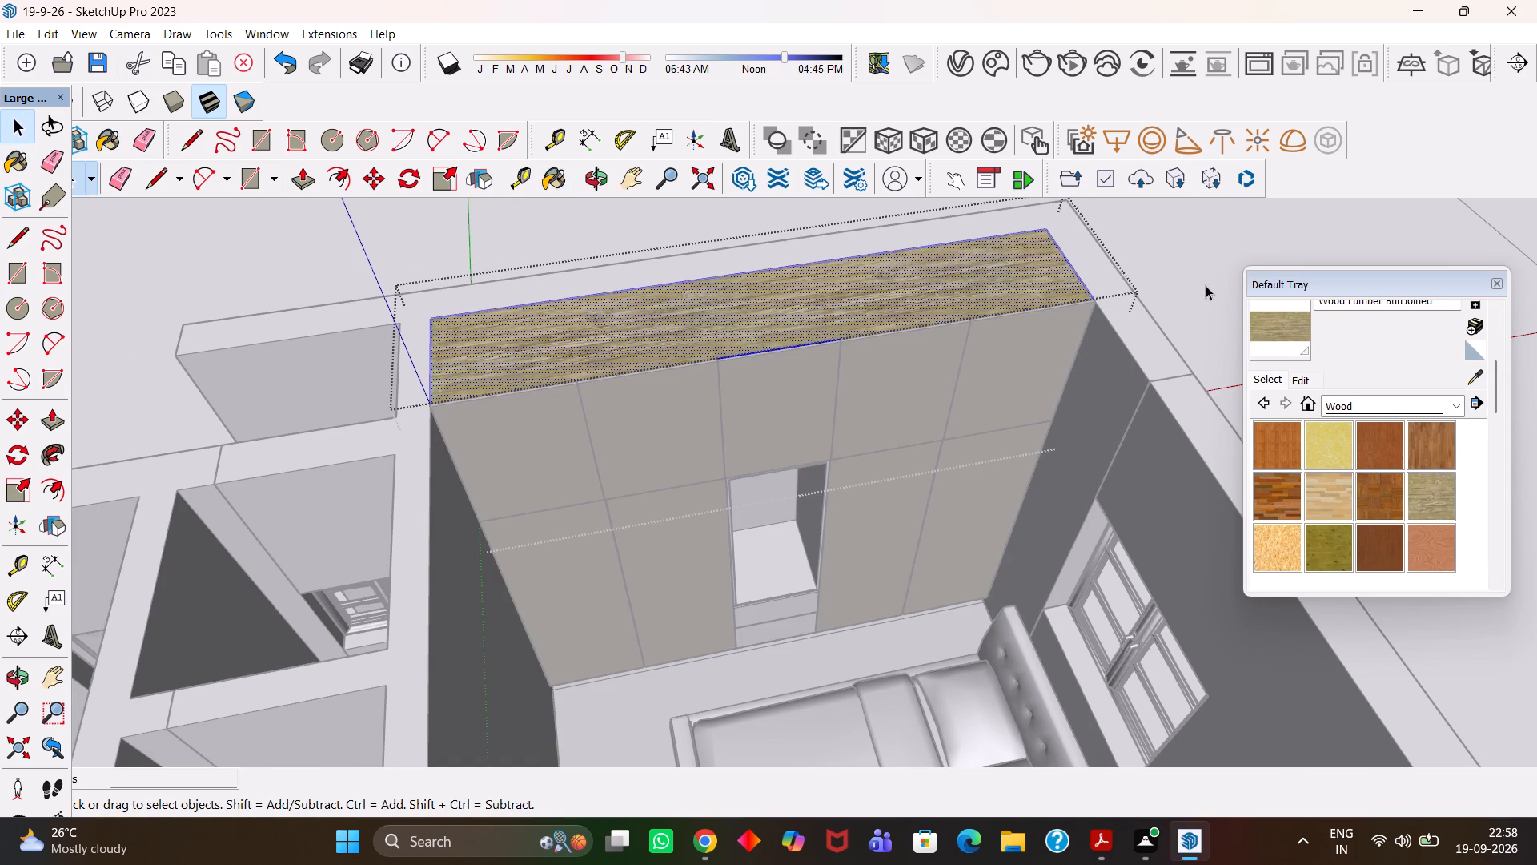
# Paint the narrow strip along the wardrobe's base, below the drawers, with Wood Lumber ButtJoined.
pyautogui.scroll(3, 770, 502)
pyautogui.moveTo(795, 584); pyautogui.dragTo(722, 510, button='middle')
pyautogui.scroll(2, 722, 510)
pyautogui.press('h')
pyautogui.moveTo(757, 593); pyautogui.dragTo(754, 469)
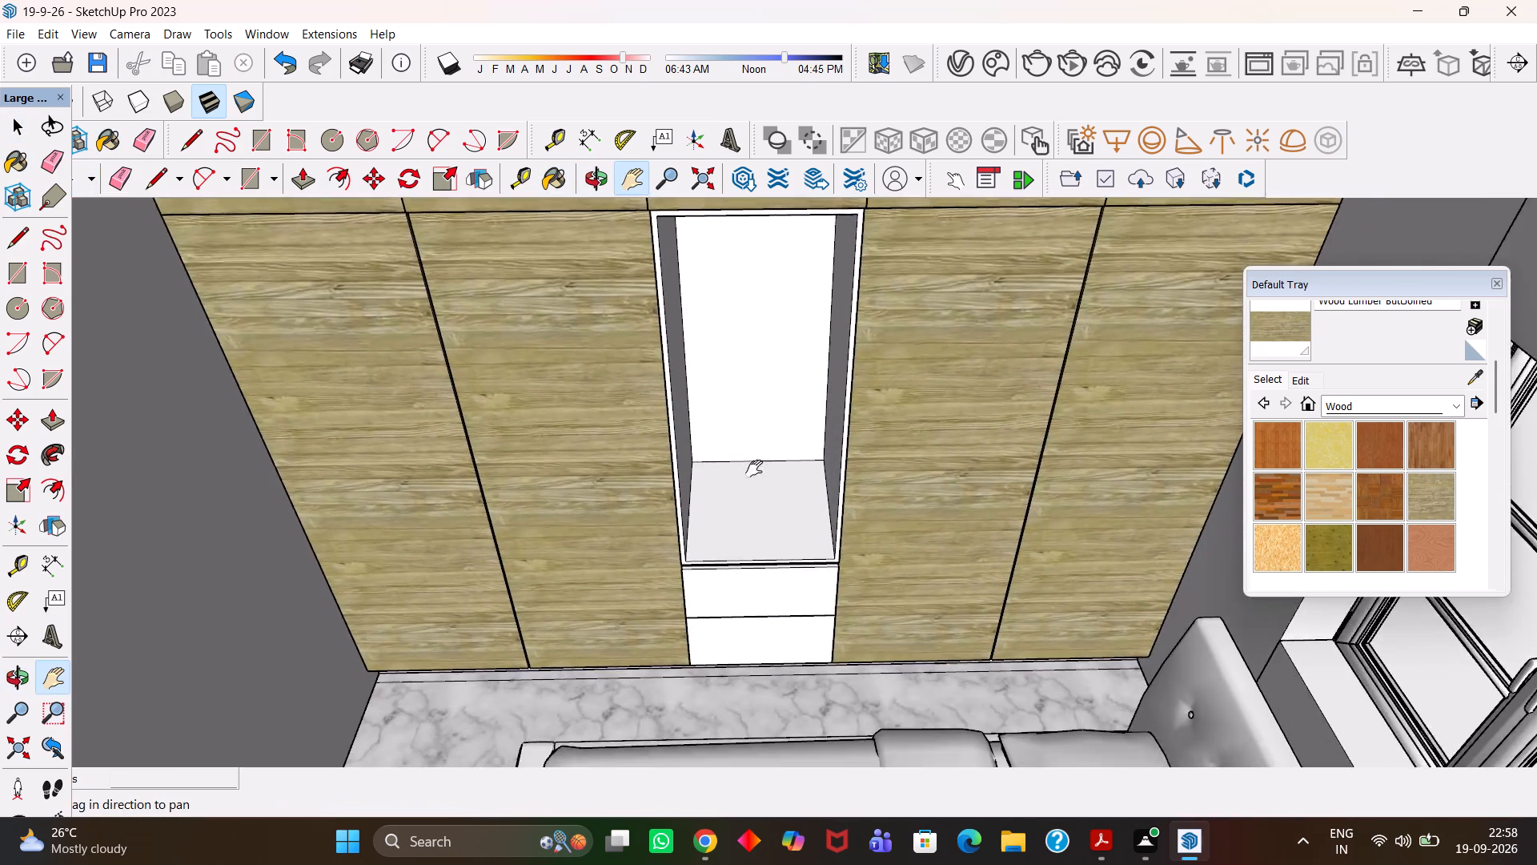
pyautogui.moveTo(754, 469); pyautogui.dragTo(754, 465)
pyautogui.scroll(6, 714, 580)
pyautogui.moveTo(751, 630); pyautogui.dragTo(721, 553)
pyautogui.moveTo(700, 573); pyautogui.dragTo(717, 592, button='middle')
pyautogui.scroll(2, 706, 592)
pyautogui.press('space')
pyautogui.doubleClick(732, 556)
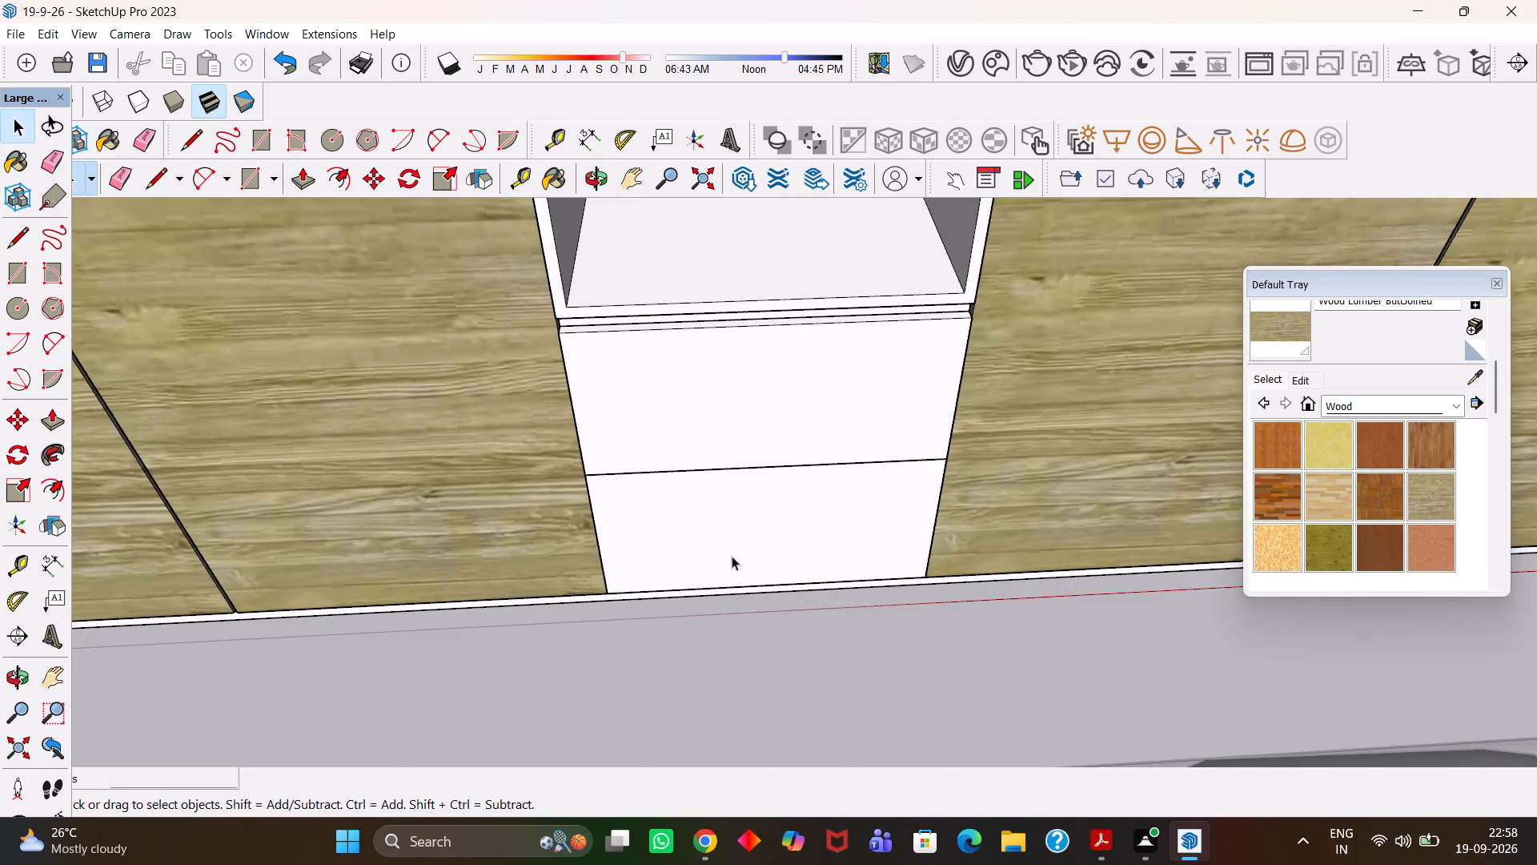
pyautogui.scroll(5, 734, 568)
pyautogui.click(721, 595)
pyautogui.scroll(1, 721, 595)
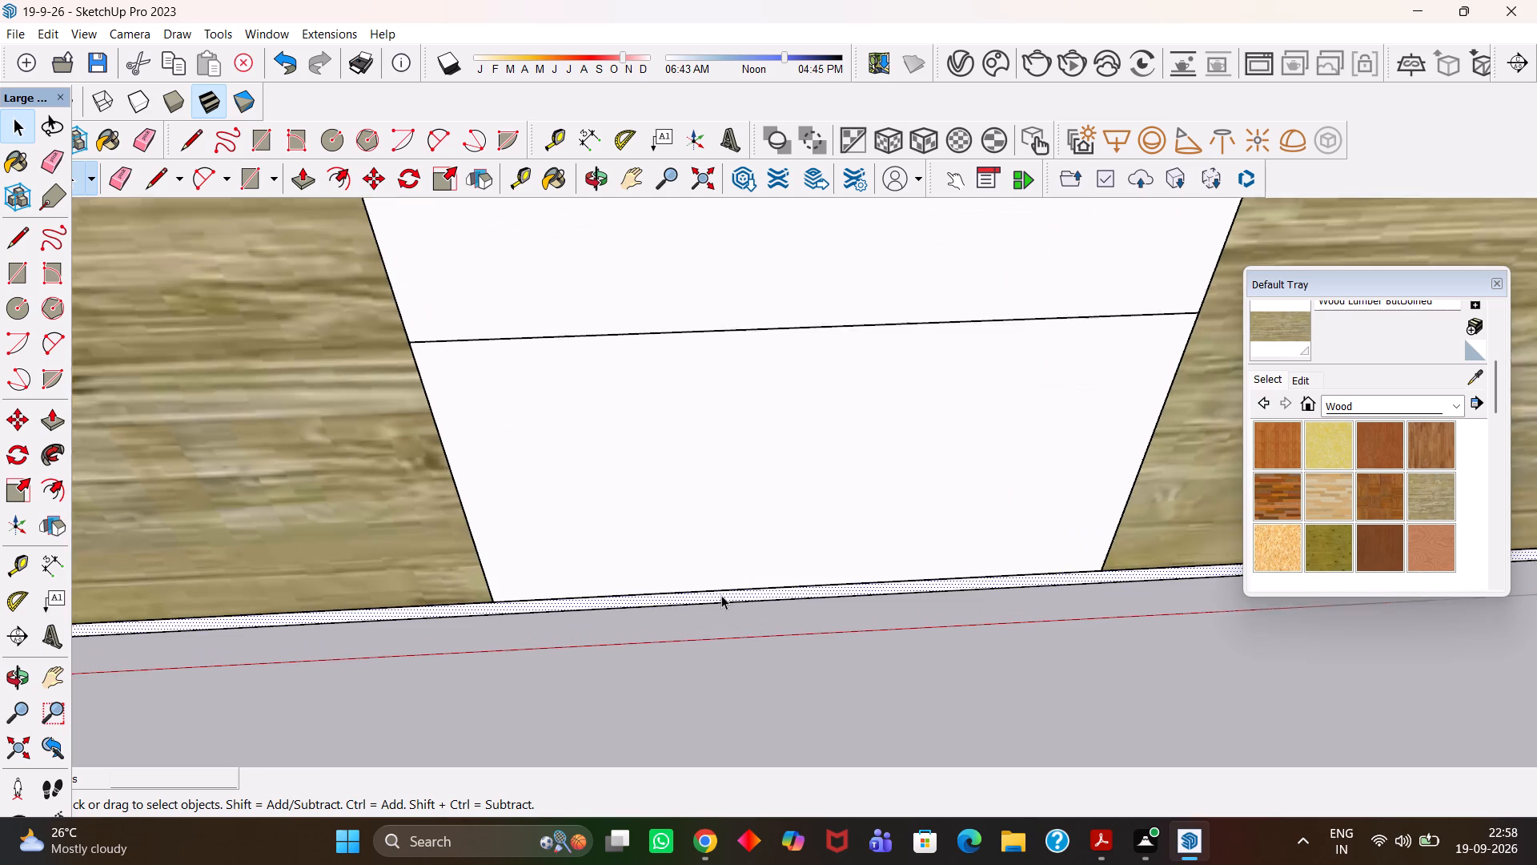
pyautogui.scroll(3, 721, 595)
pyautogui.press('b')
pyautogui.click(721, 595)
# Paint the lower and upper drawer fronts beneath the wardrobe's open niche with Wood Lumber ButtJoined.
pyautogui.click(721, 569)
pyautogui.scroll(-7, 721, 569)
pyautogui.press('h')
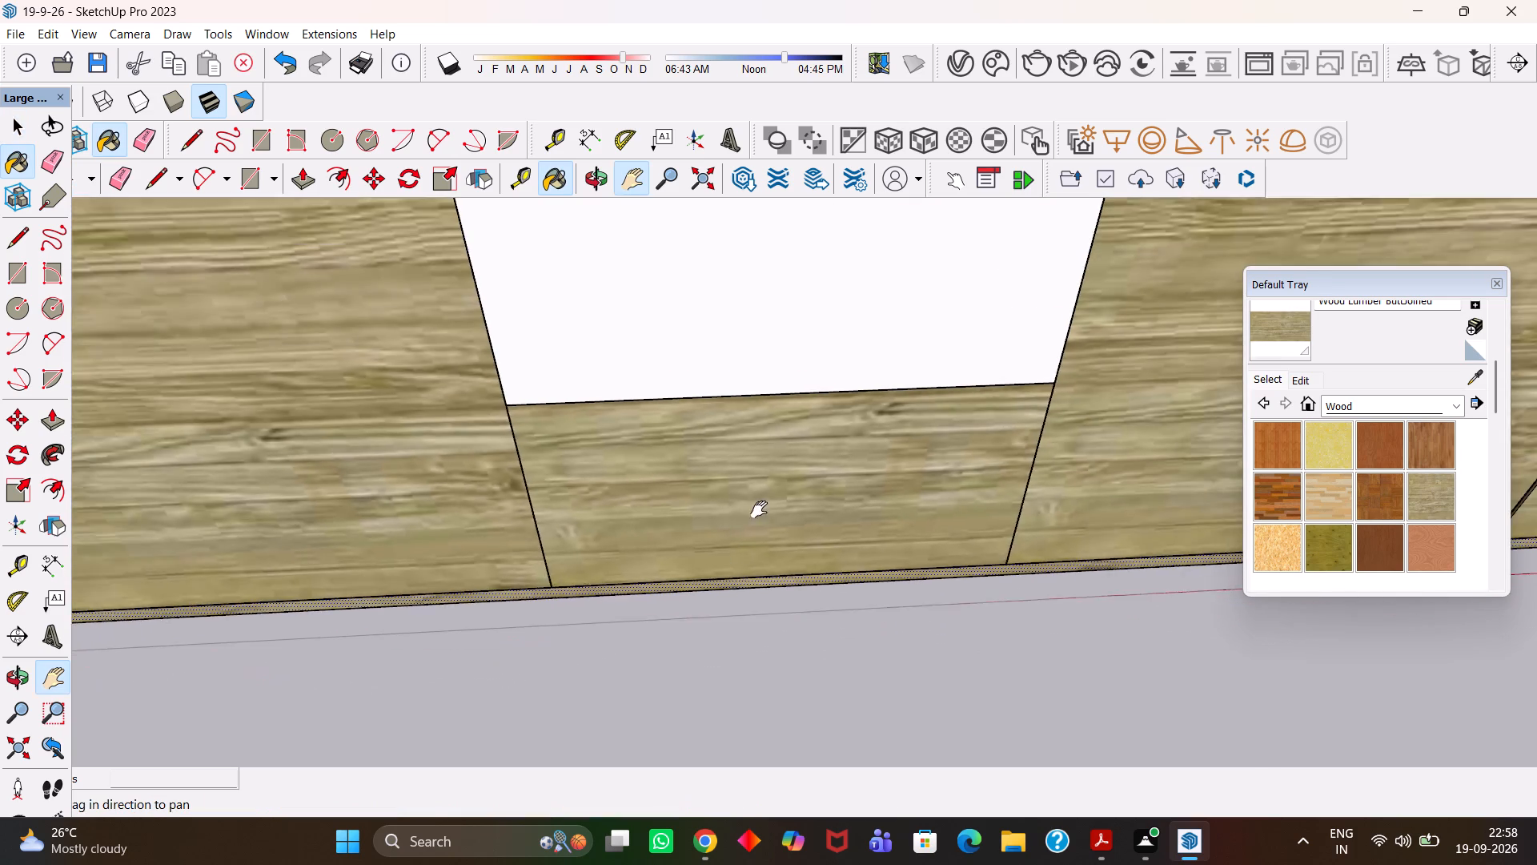
pyautogui.moveTo(759, 509); pyautogui.dragTo(727, 611)
pyautogui.press('space')
pyautogui.click(736, 476)
pyautogui.press('b')
pyautogui.click(736, 476)
pyautogui.scroll(-5, 726, 480)
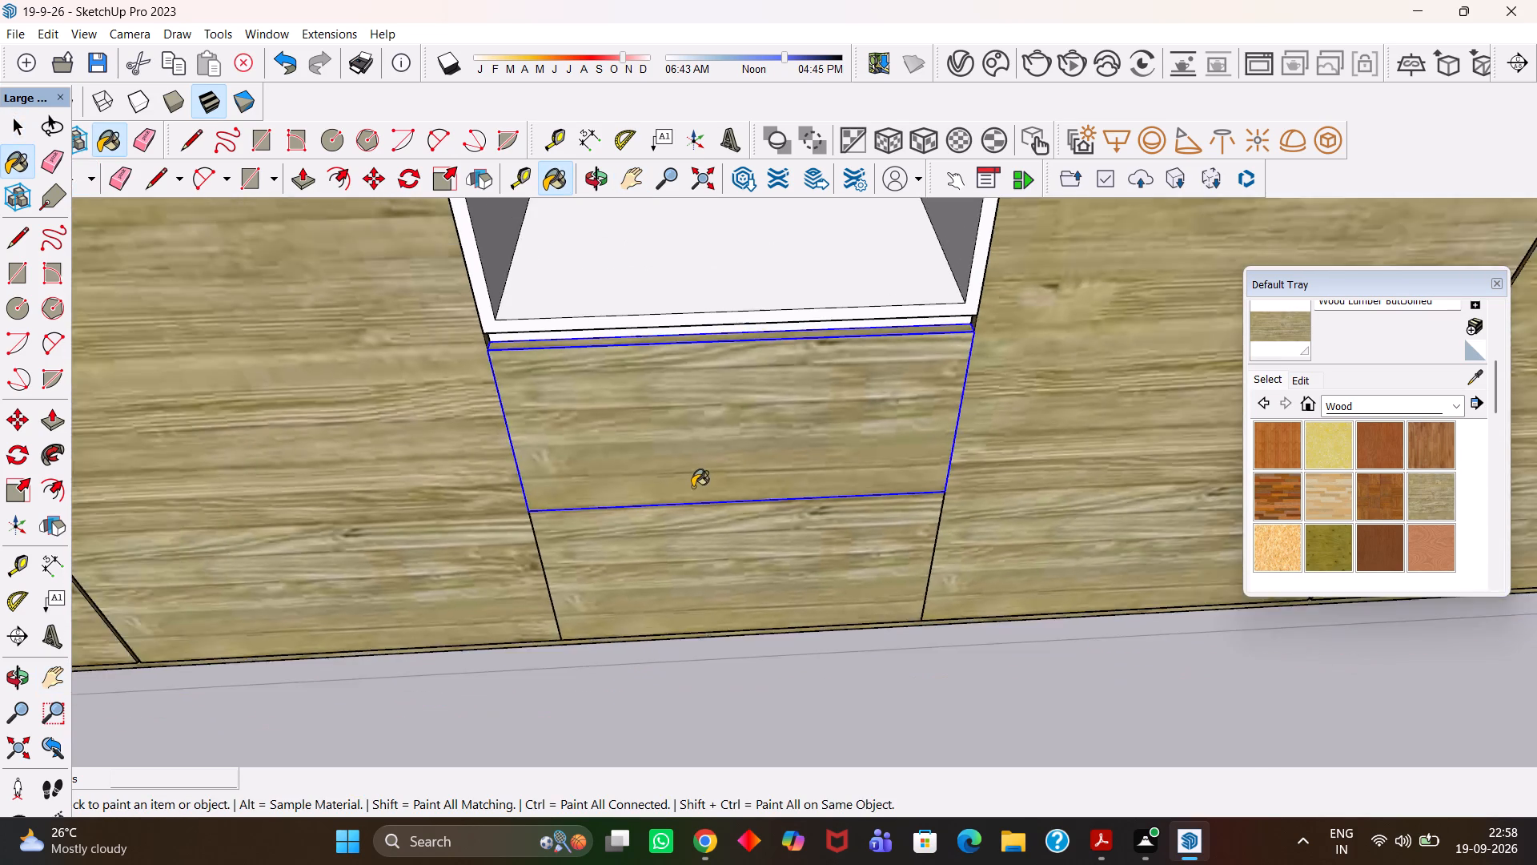
# Paint the open niche's frame, shelf, both inner sides and the thin strip above the drawers with Wood Lumber ButtJoined.
pyautogui.scroll(-4, 692, 487)
pyautogui.scroll(8, 628, 372)
pyautogui.moveTo(656, 425); pyautogui.dragTo(540, 429, button='middle')
pyautogui.scroll(2, 538, 429)
pyautogui.click(644, 386)
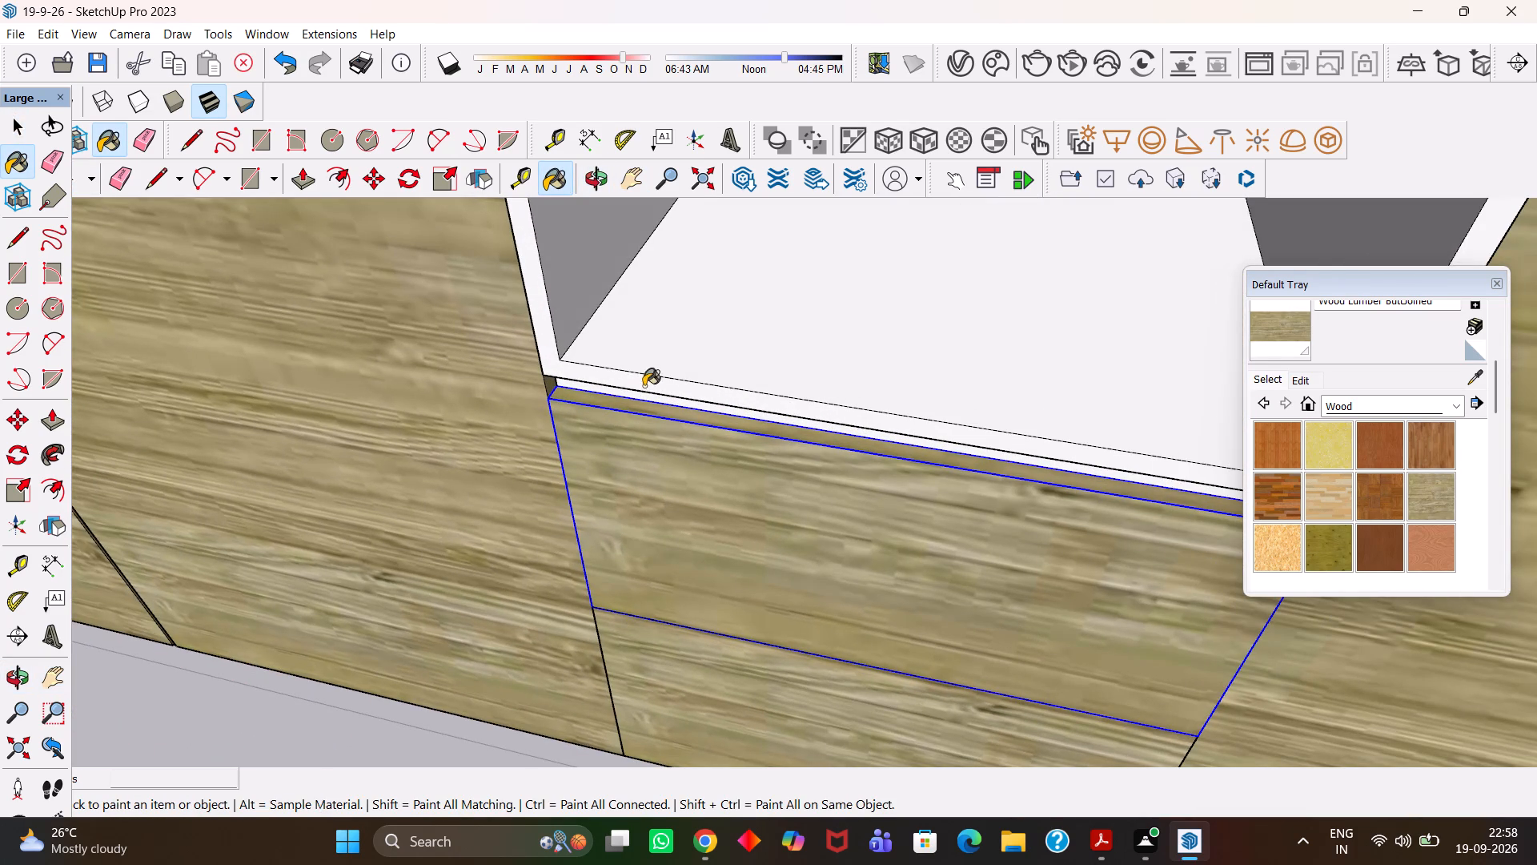
pyautogui.click(693, 356)
pyautogui.scroll(-4, 693, 360)
pyautogui.click(593, 269)
pyautogui.scroll(-4, 782, 340)
pyautogui.moveTo(796, 379); pyautogui.dragTo(941, 412, button='middle')
pyautogui.scroll(1, 941, 412)
pyautogui.click(1108, 283)
pyautogui.scroll(12, 913, 400)
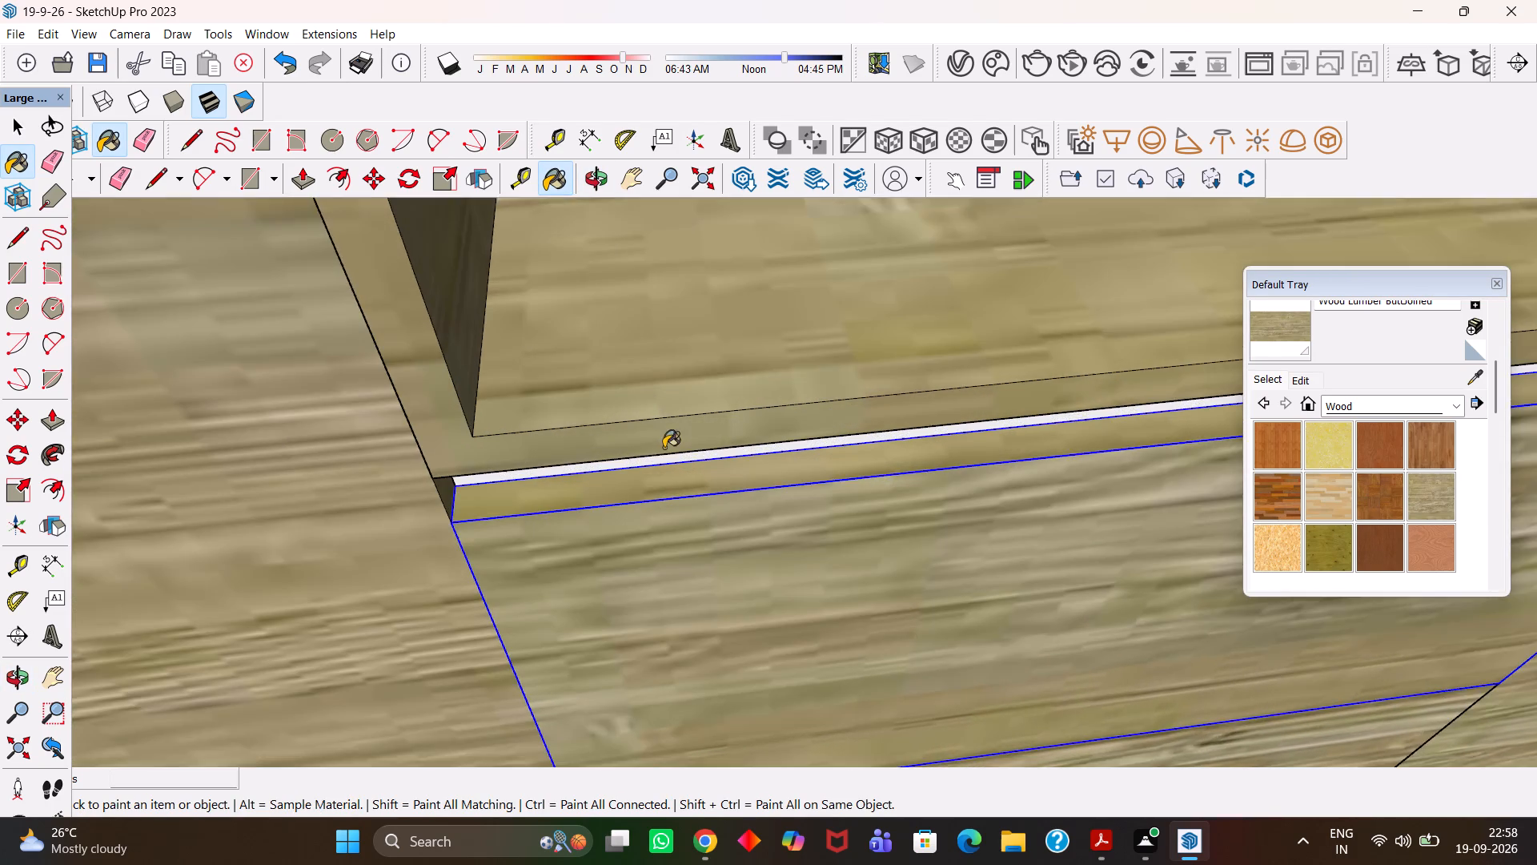
pyautogui.scroll(7, 664, 448)
pyautogui.click(479, 489)
pyautogui.scroll(-6, 479, 489)
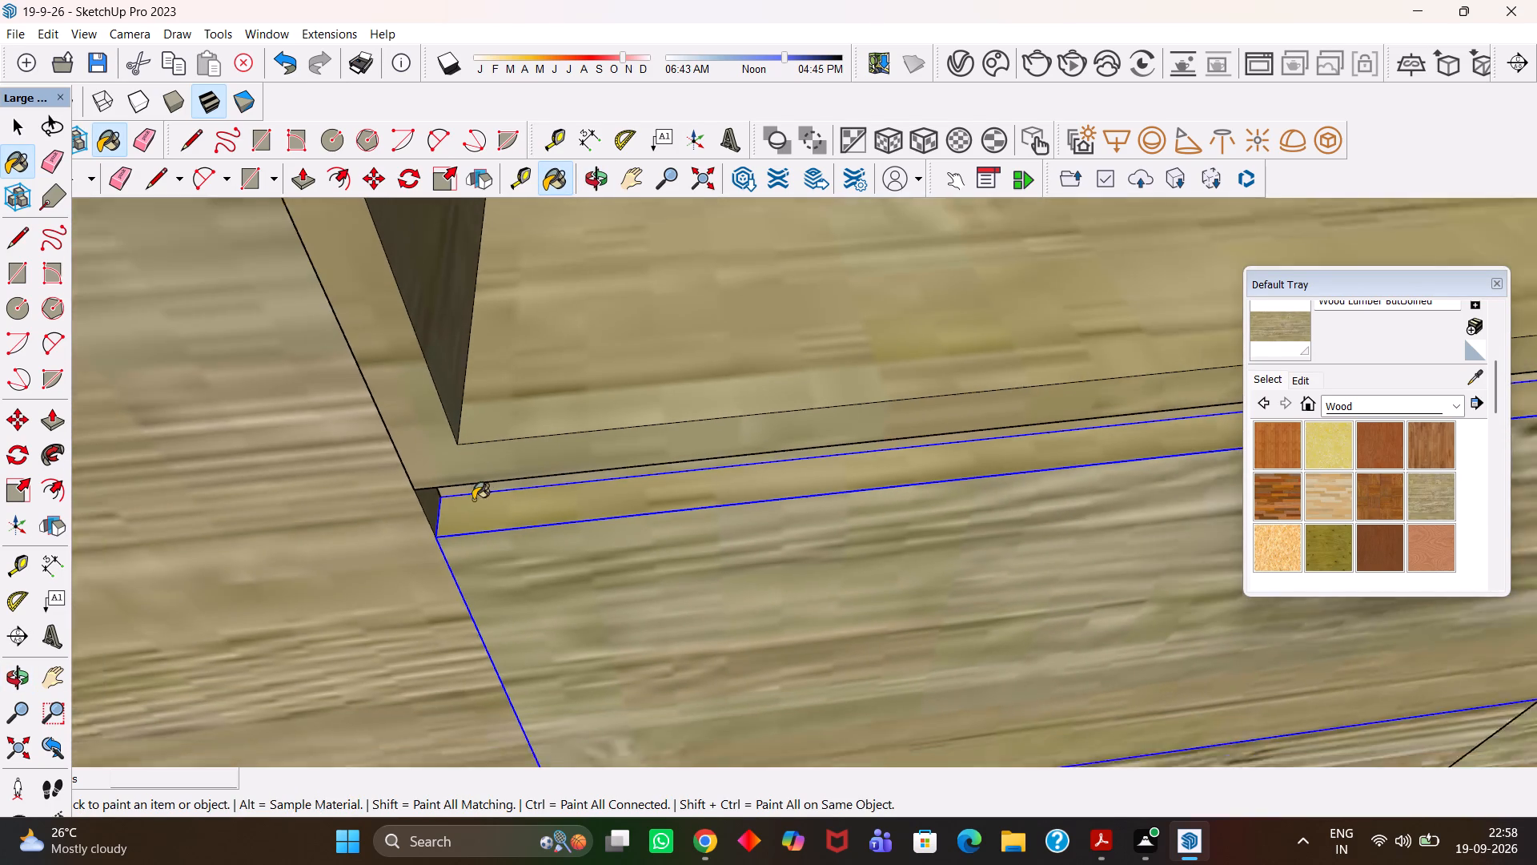
pyautogui.scroll(-19, 473, 500)
# Paint the back face of the wardrobe's open niche with Wood Lumber ButtJoined.
pyautogui.press('h')
pyautogui.moveTo(670, 568); pyautogui.dragTo(611, 487, button='middle')
pyautogui.scroll(1, 612, 487)
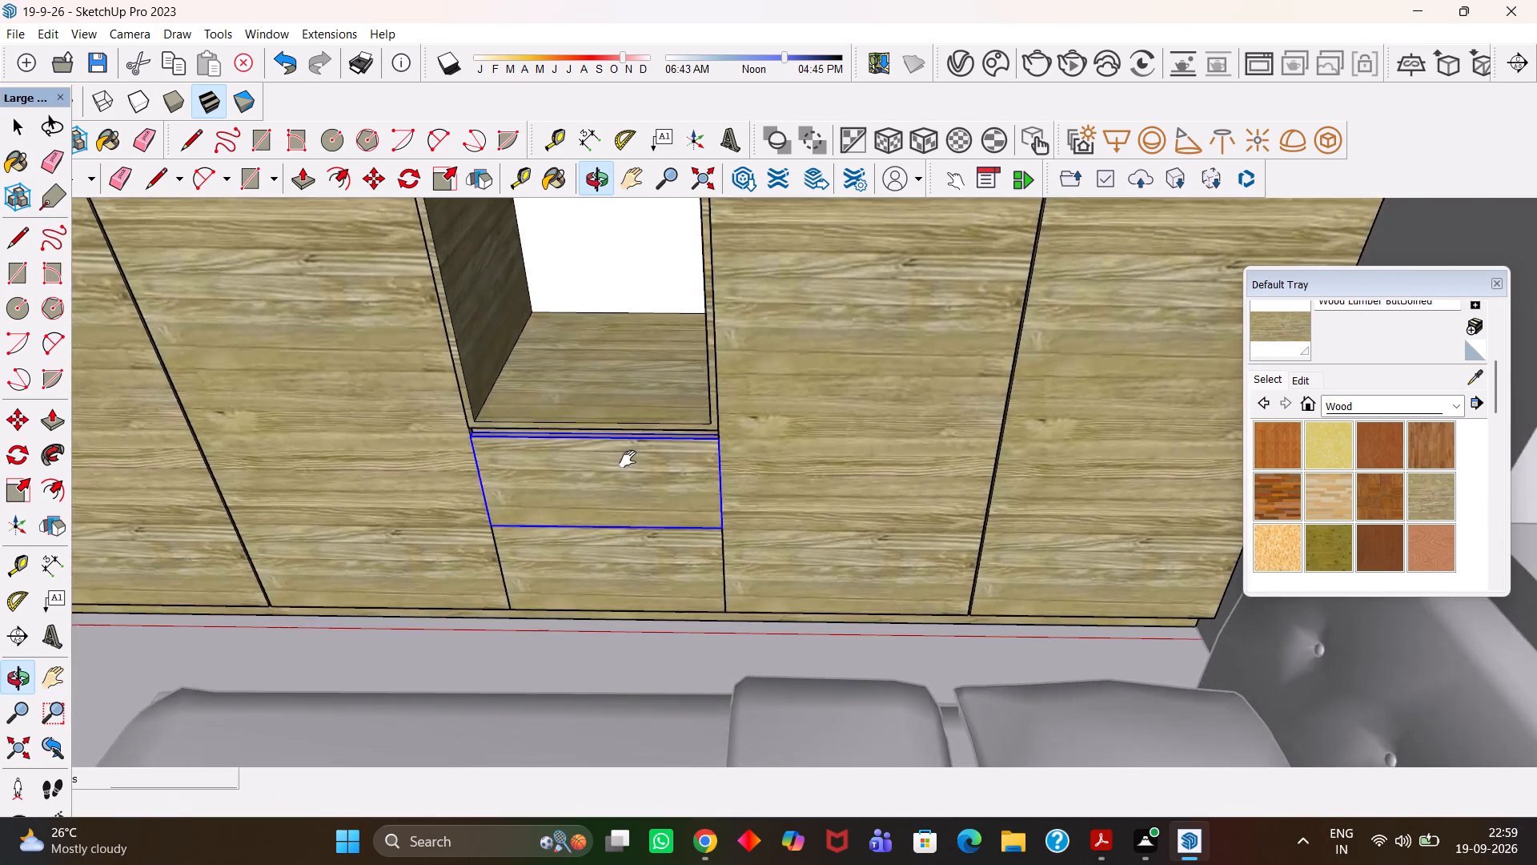
pyautogui.press('h')
pyautogui.moveTo(606, 377); pyautogui.dragTo(667, 576)
pyautogui.scroll(-3, 678, 577)
pyautogui.moveTo(686, 481); pyautogui.dragTo(726, 425, button='middle')
pyautogui.scroll(1, 727, 422)
pyautogui.moveTo(729, 398); pyautogui.dragTo(729, 482)
pyautogui.moveTo(722, 503); pyautogui.dragTo(731, 505, button='middle')
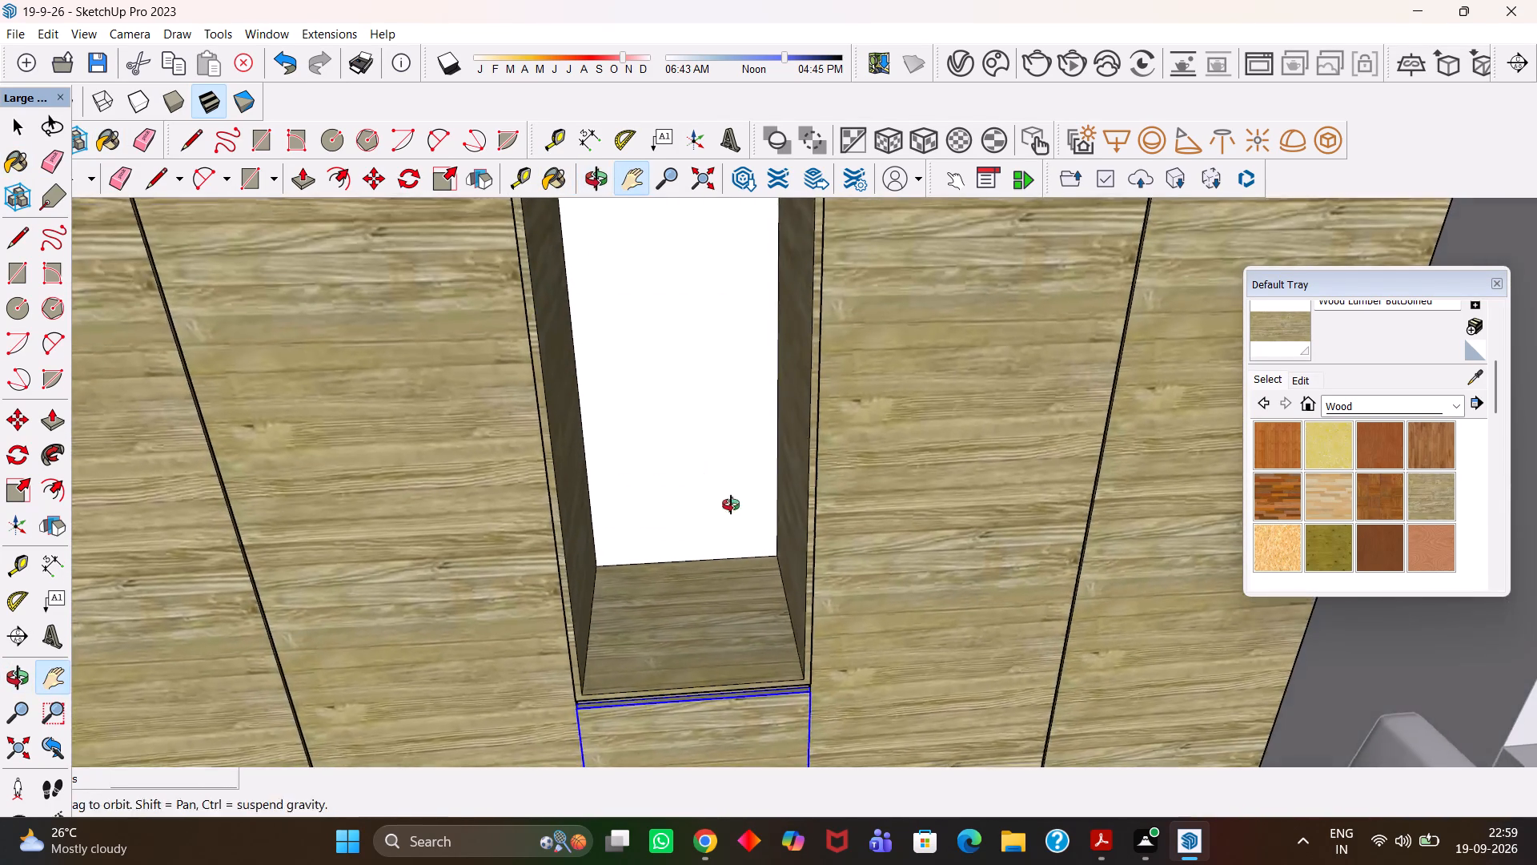
pyautogui.moveTo(731, 505); pyautogui.dragTo(733, 505, button='middle')
pyautogui.scroll(1, 733, 505)
pyautogui.press('b')
pyautogui.click(723, 462)
pyautogui.scroll(-7, 696, 461)
pyautogui.moveTo(688, 484); pyautogui.dragTo(688, 465, button='middle')
pyautogui.scroll(4, 688, 465)
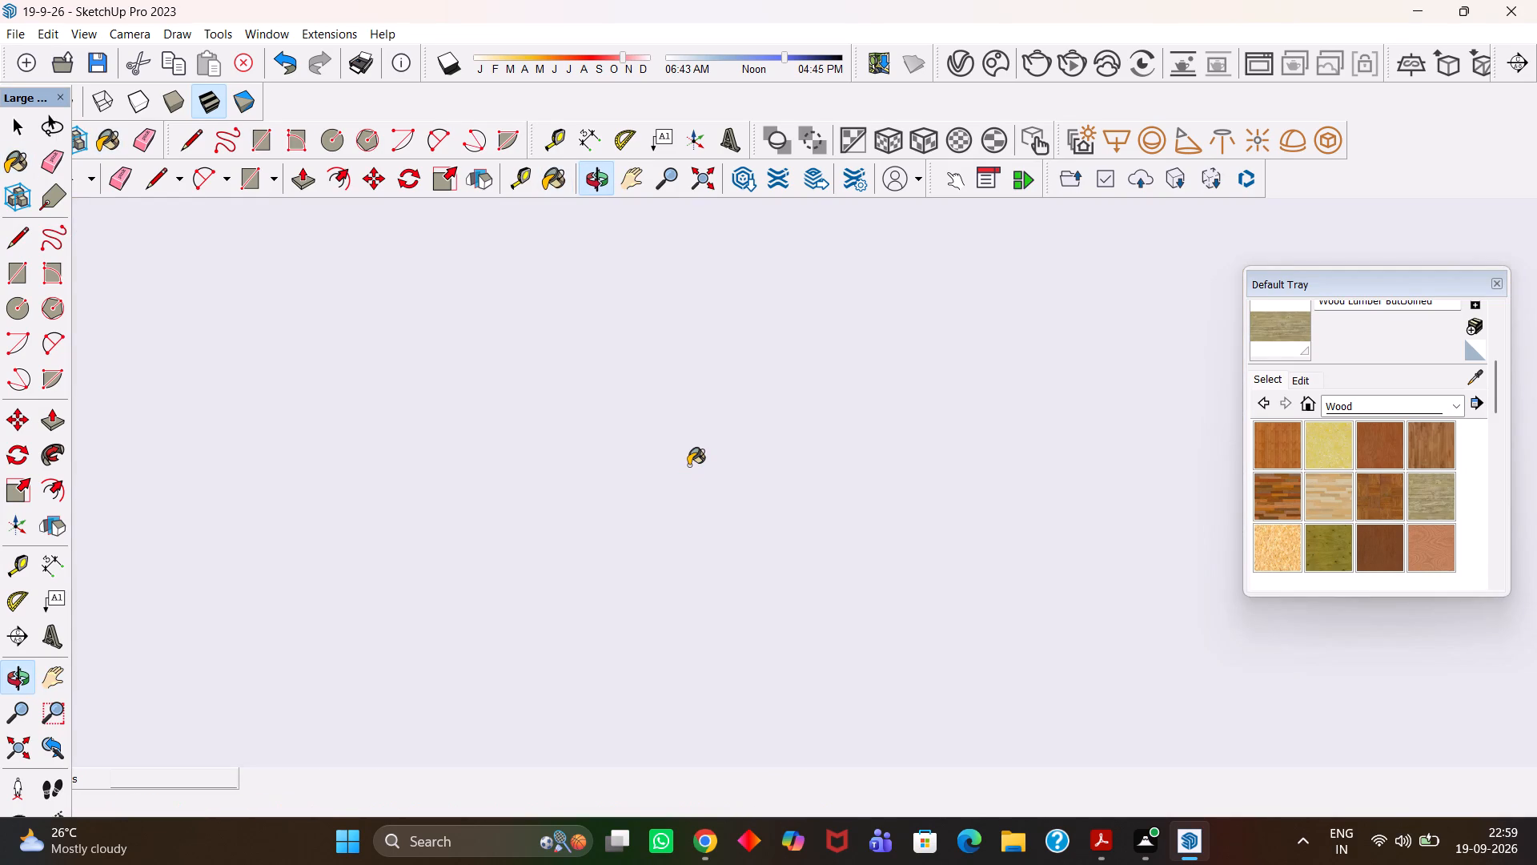
# Paint the inner top face of the wardrobe's open niche with Wood Lumber ButtJoined.
pyautogui.scroll(20, 688, 465)
pyautogui.scroll(5, 688, 465)
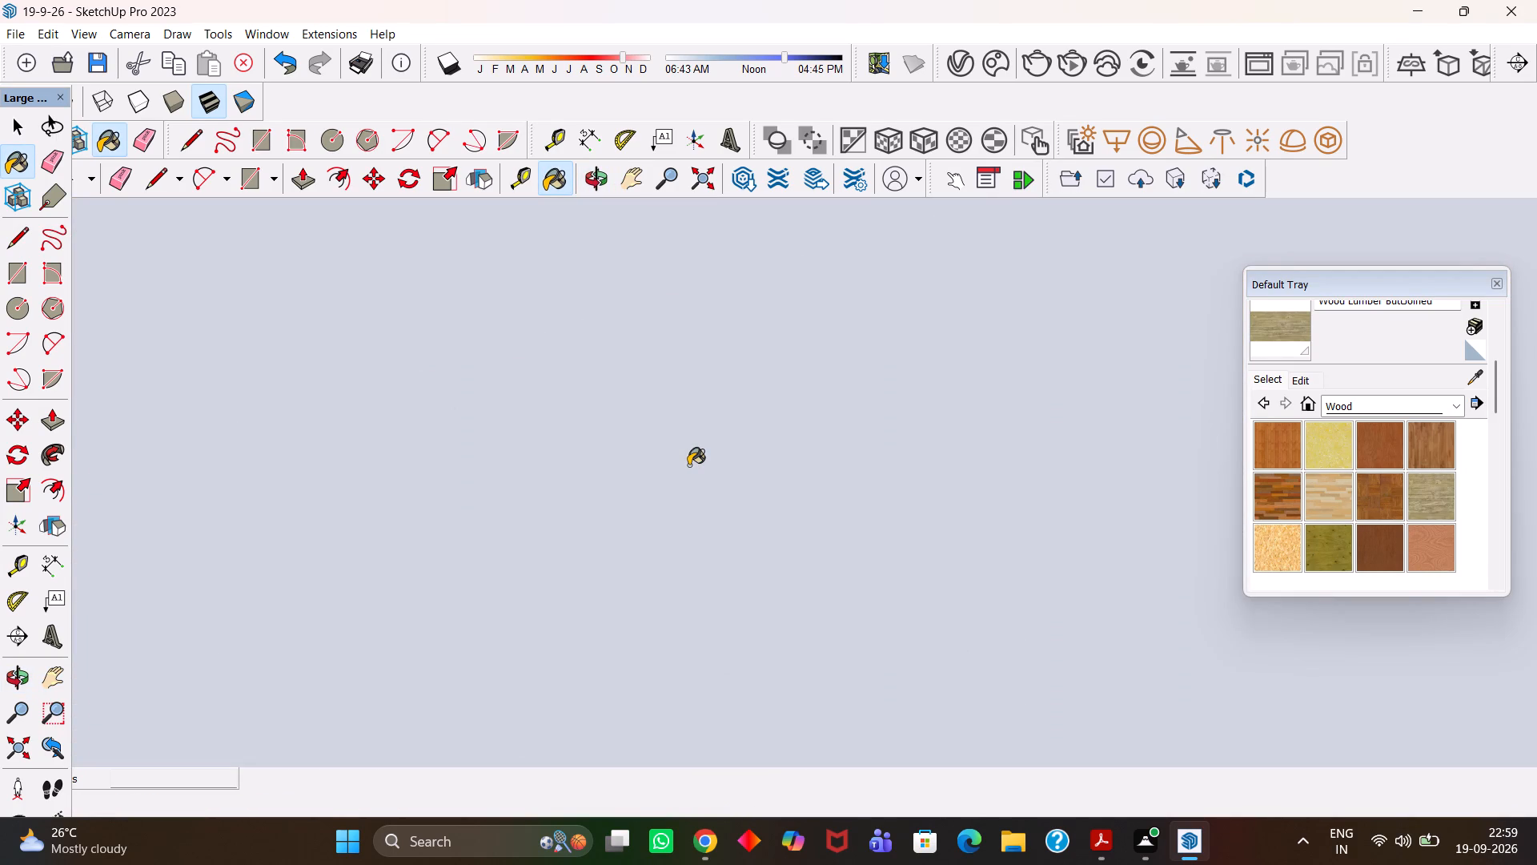
pyautogui.scroll(10, 688, 465)
pyautogui.press('h')
pyautogui.scroll(-5, 688, 466)
pyautogui.moveTo(698, 396); pyautogui.dragTo(724, 497)
pyautogui.moveTo(708, 439); pyautogui.dragTo(709, 365, button='middle')
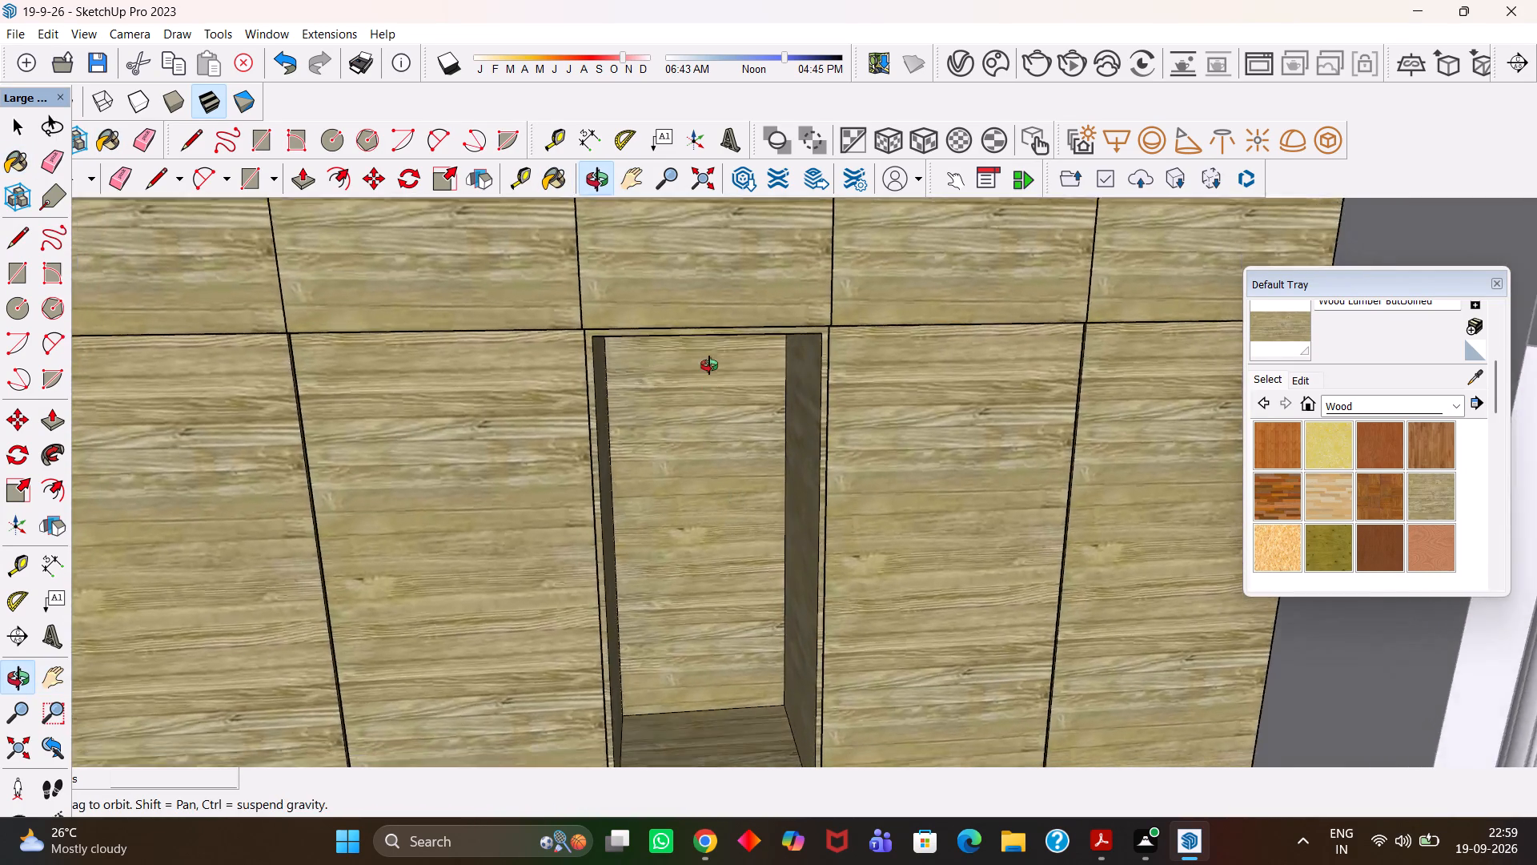
pyautogui.moveTo(709, 365); pyautogui.dragTo(698, 263, button='middle')
pyautogui.scroll(3, 695, 259)
pyautogui.moveTo(694, 270); pyautogui.dragTo(693, 426)
pyautogui.moveTo(718, 441); pyautogui.dragTo(733, 389, button='middle')
pyautogui.scroll(4, 733, 389)
pyautogui.press('b')
pyautogui.click(720, 408)
# Finish editing the wardrobe and return to the whole apartment model.
pyautogui.scroll(-4, 720, 410)
pyautogui.moveTo(704, 404); pyautogui.dragTo(681, 528, button='middle')
pyautogui.scroll(-7, 681, 530)
pyautogui.press('h')
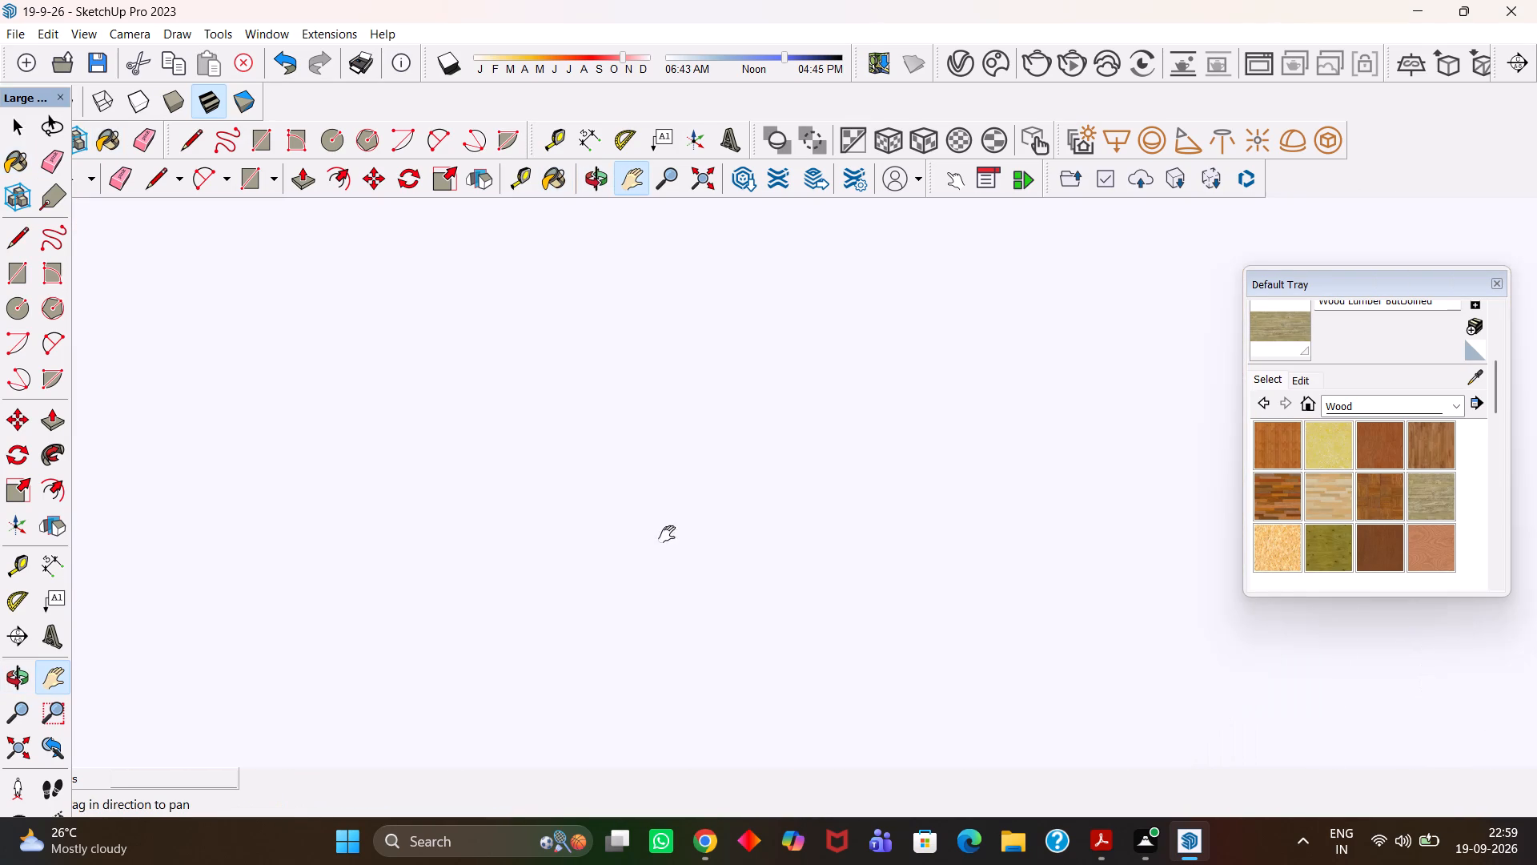
pyautogui.moveTo(670, 554); pyautogui.dragTo(688, 471)
pyautogui.scroll(-20, 689, 466)
pyautogui.scroll(-1, 689, 466)
pyautogui.press('h')
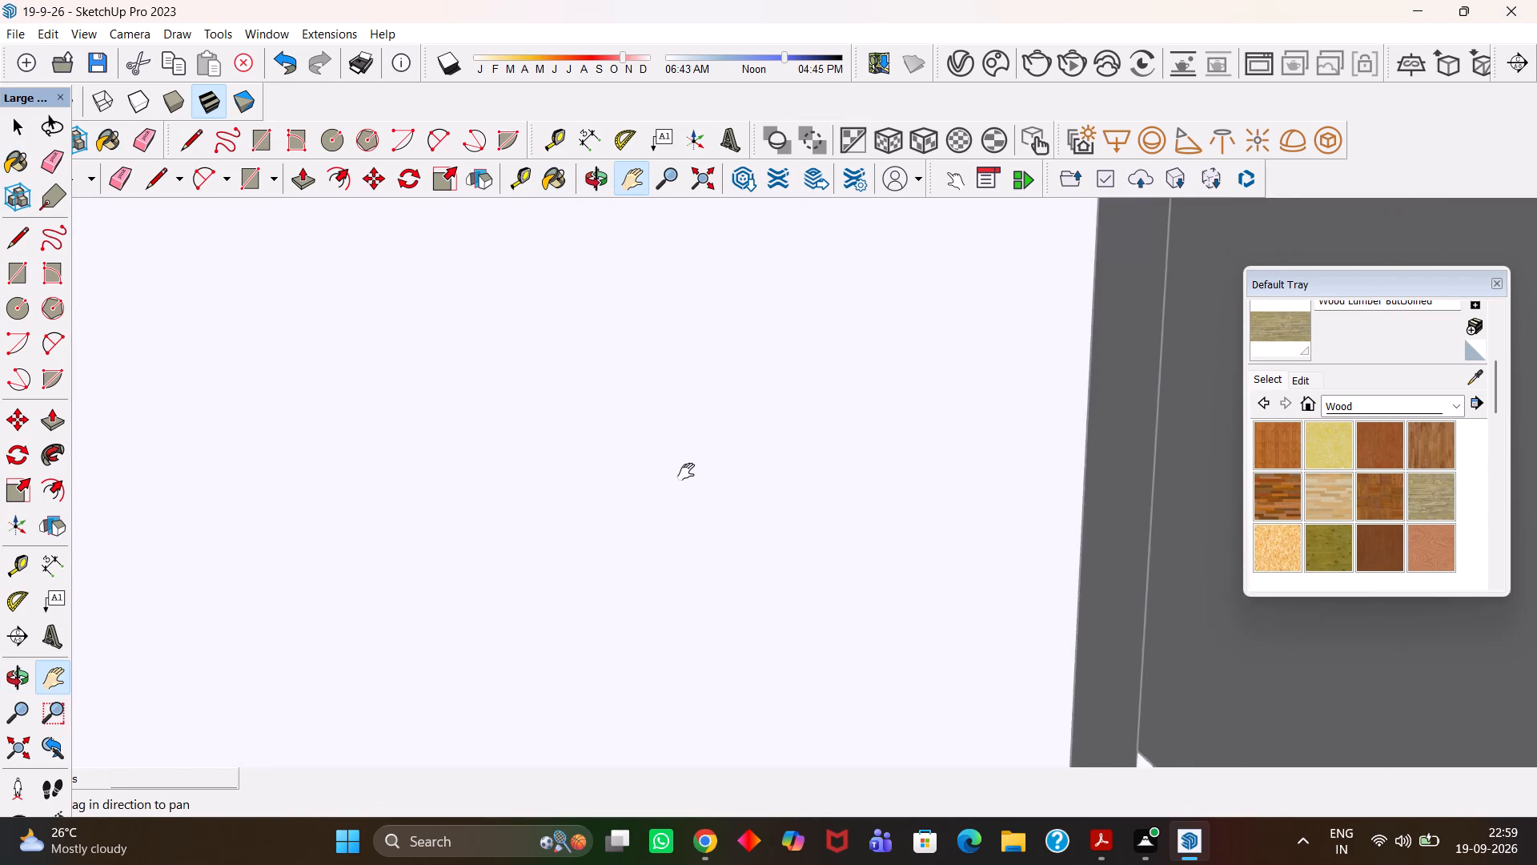
pyautogui.scroll(-9, 686, 472)
pyautogui.moveTo(664, 446); pyautogui.dragTo(654, 518, button='middle')
pyautogui.scroll(-15, 654, 521)
pyautogui.press('h')
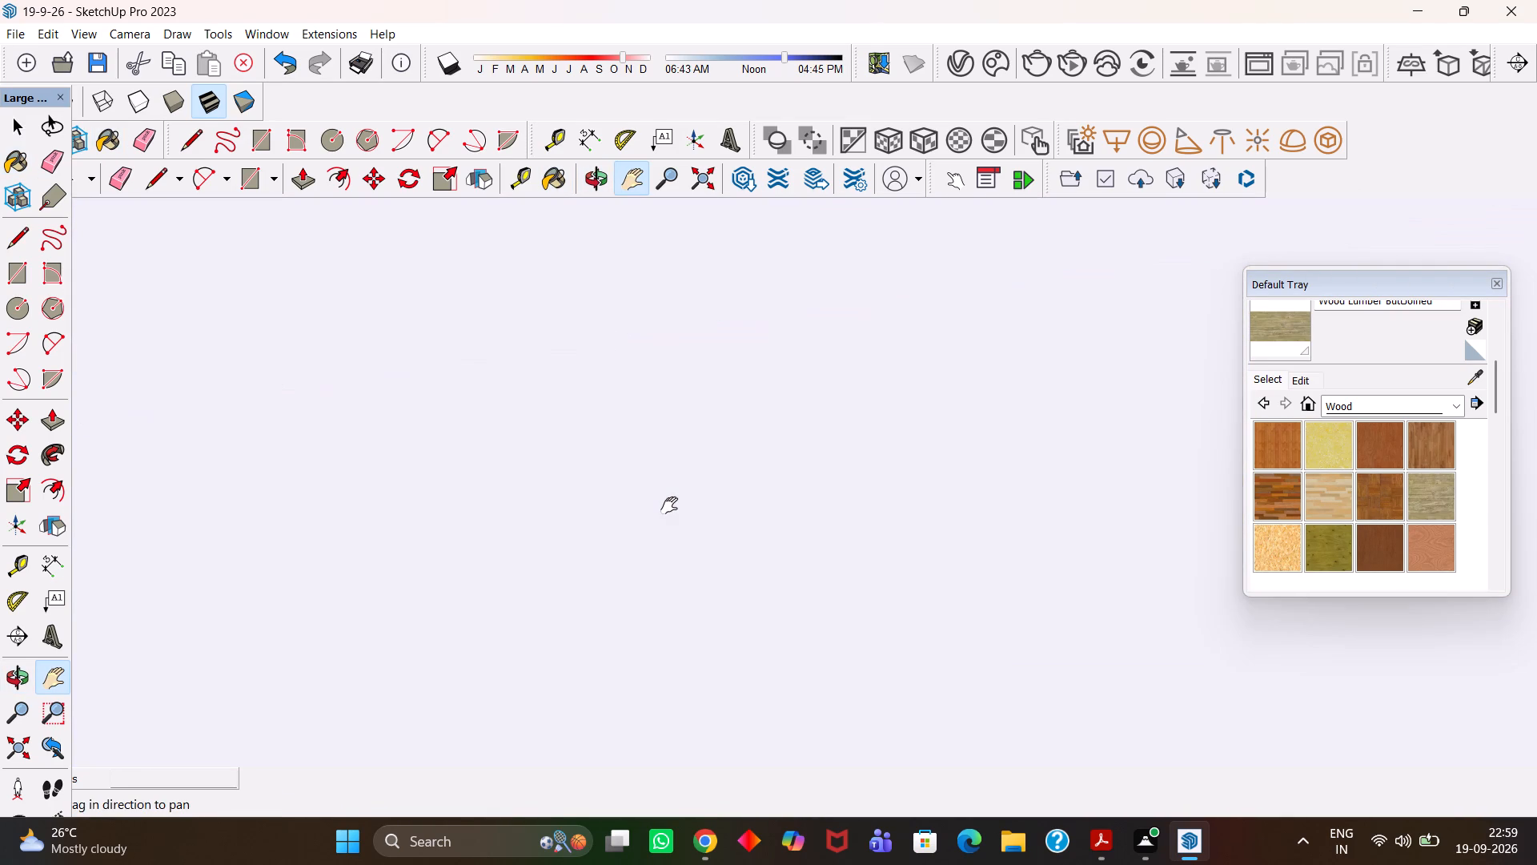
pyautogui.scroll(-20, 669, 505)
pyautogui.scroll(-14, 669, 505)
pyautogui.press('h')
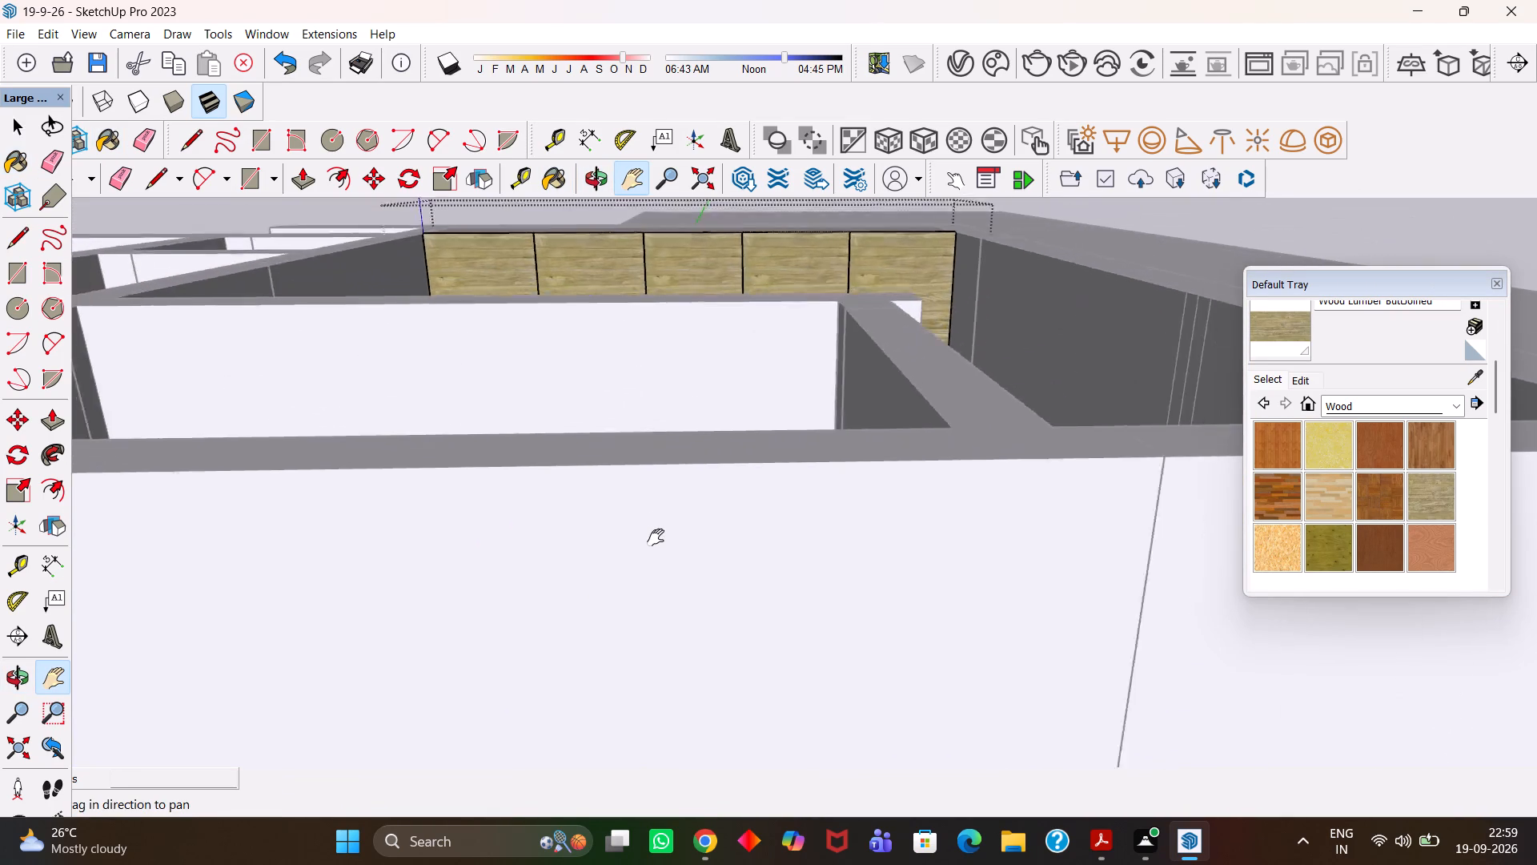
pyautogui.scroll(-2, 656, 537)
pyautogui.moveTo(695, 367); pyautogui.dragTo(725, 548, button='middle')
pyautogui.scroll(-15, 727, 548)
pyautogui.press('space')
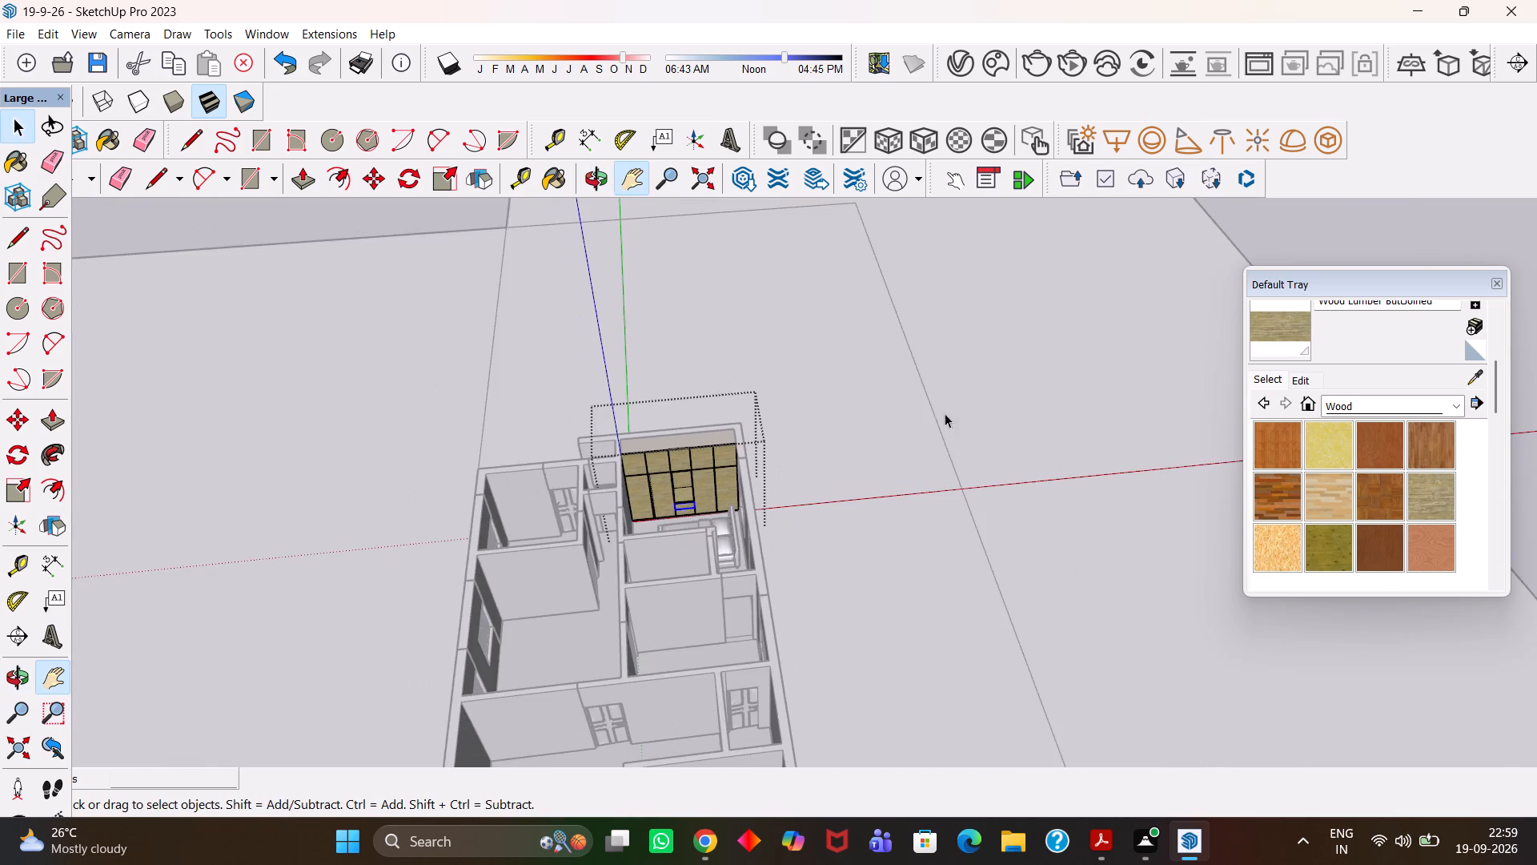
pyautogui.scroll(-4, 656, 384)
pyautogui.doubleClick(455, 243)
# Reopen the wardrobe for editing and pull the recessed strip above the drawers flush with the upper drawer front.
pyautogui.scroll(9, 655, 450)
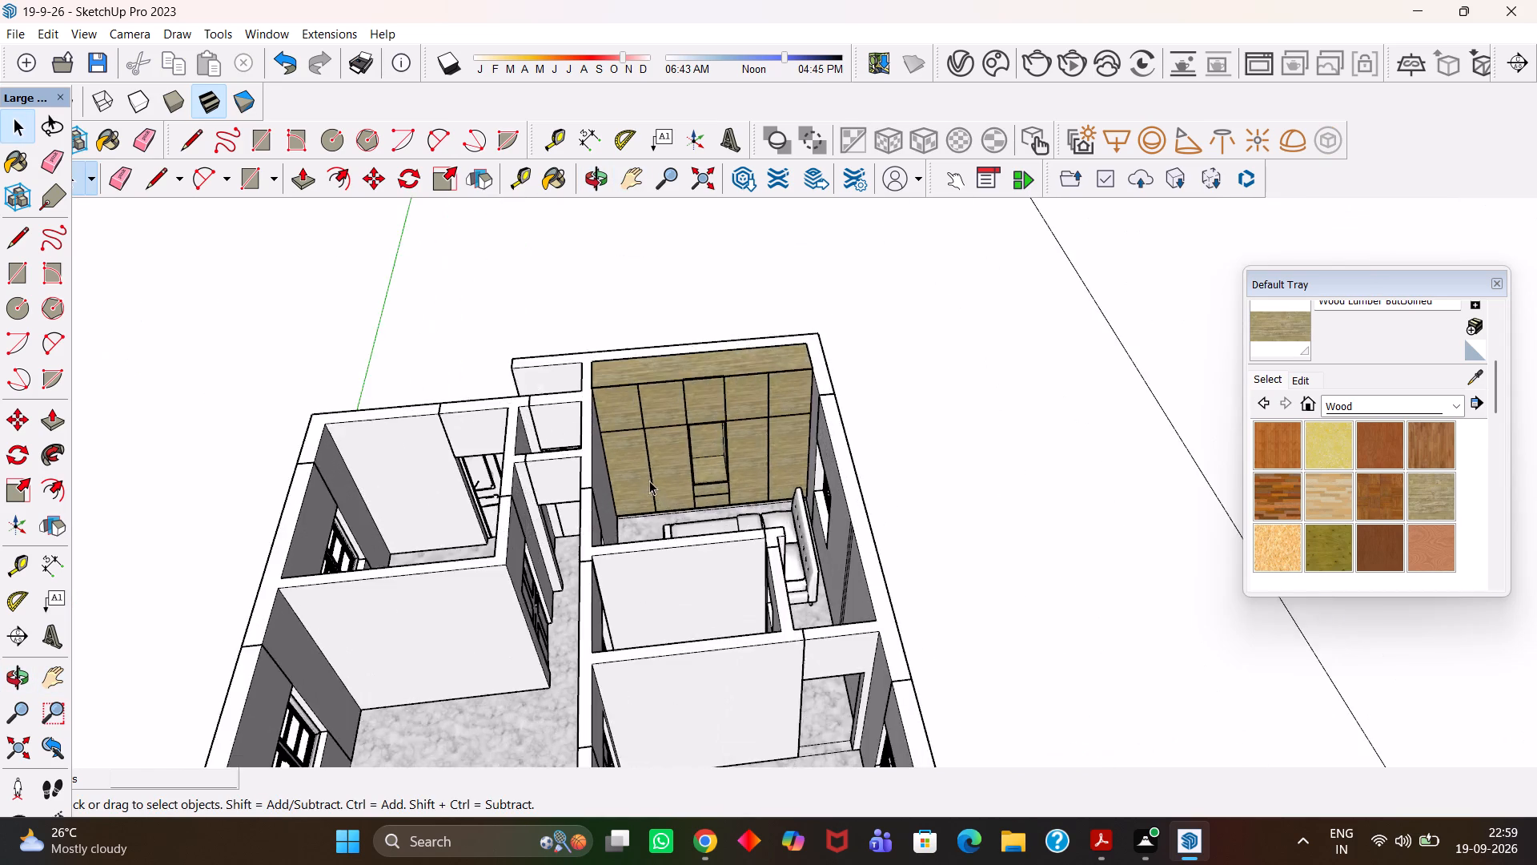
pyautogui.scroll(13, 649, 481)
pyautogui.press('h')
pyautogui.moveTo(809, 499); pyautogui.dragTo(756, 525, button='middle')
pyautogui.scroll(3, 708, 526)
pyautogui.press('h')
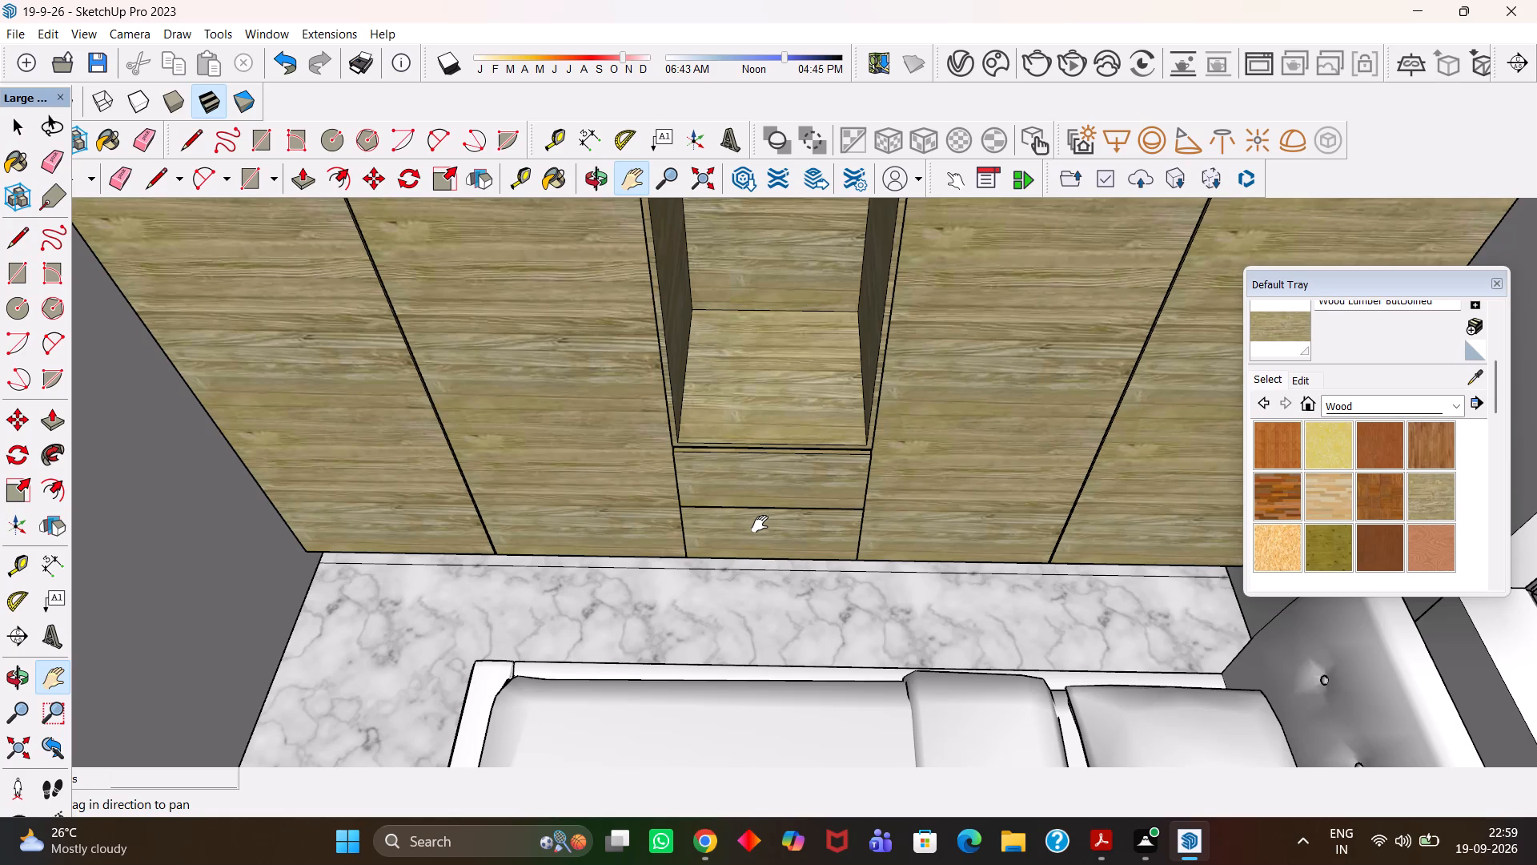
pyautogui.press('h')
pyautogui.scroll(14, 760, 524)
pyautogui.press('h')
pyautogui.press('h')
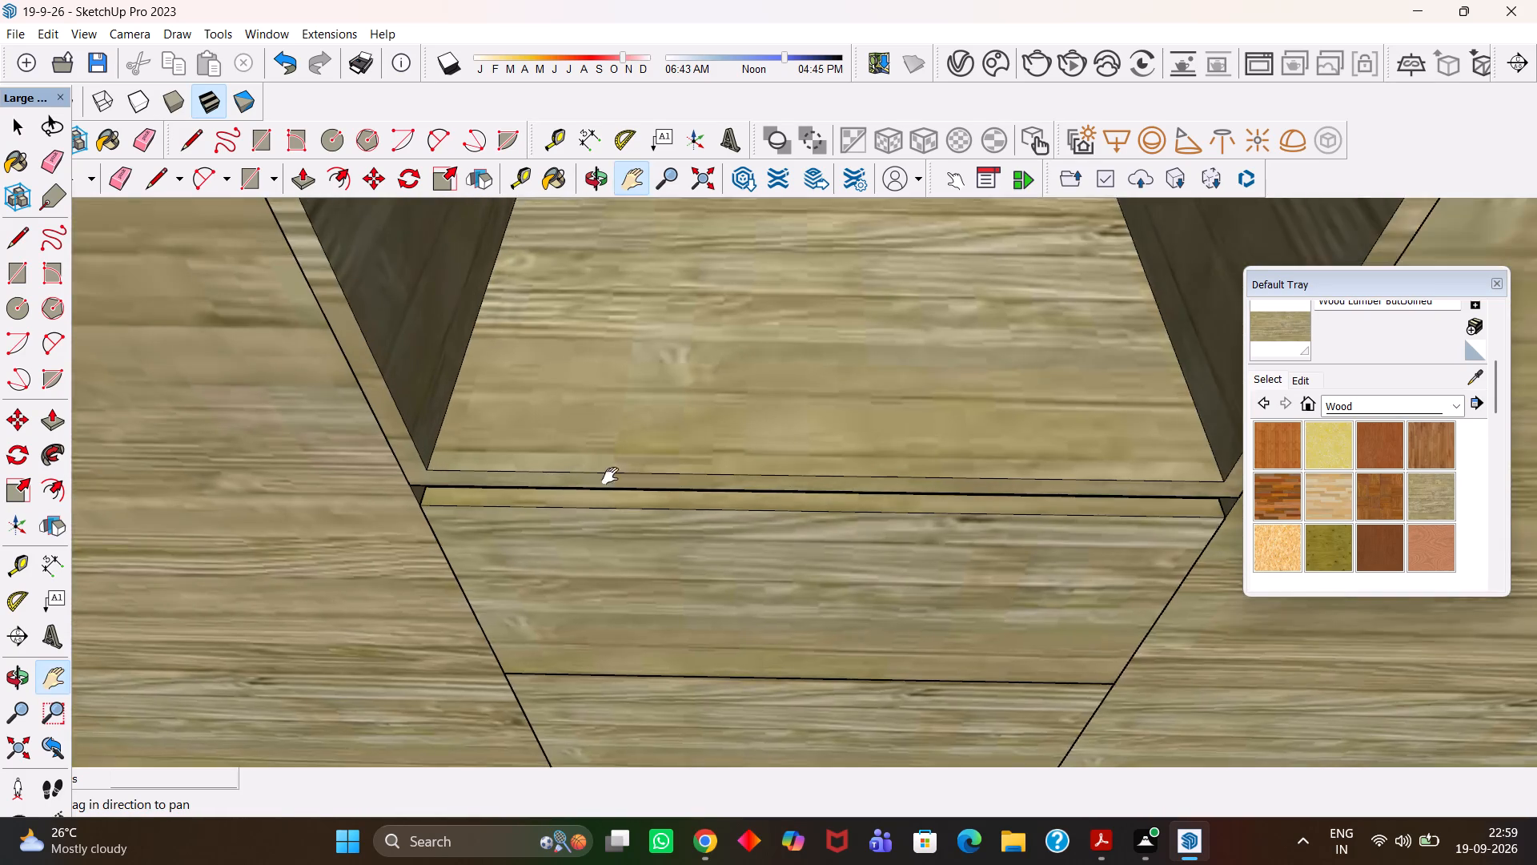
pyautogui.scroll(2, 610, 476)
pyautogui.moveTo(599, 489); pyautogui.dragTo(655, 335, button='middle')
pyautogui.scroll(-3, 627, 366)
pyautogui.moveTo(620, 487); pyautogui.dragTo(571, 470, button='middle')
pyautogui.scroll(5, 620, 487)
pyautogui.press('space')
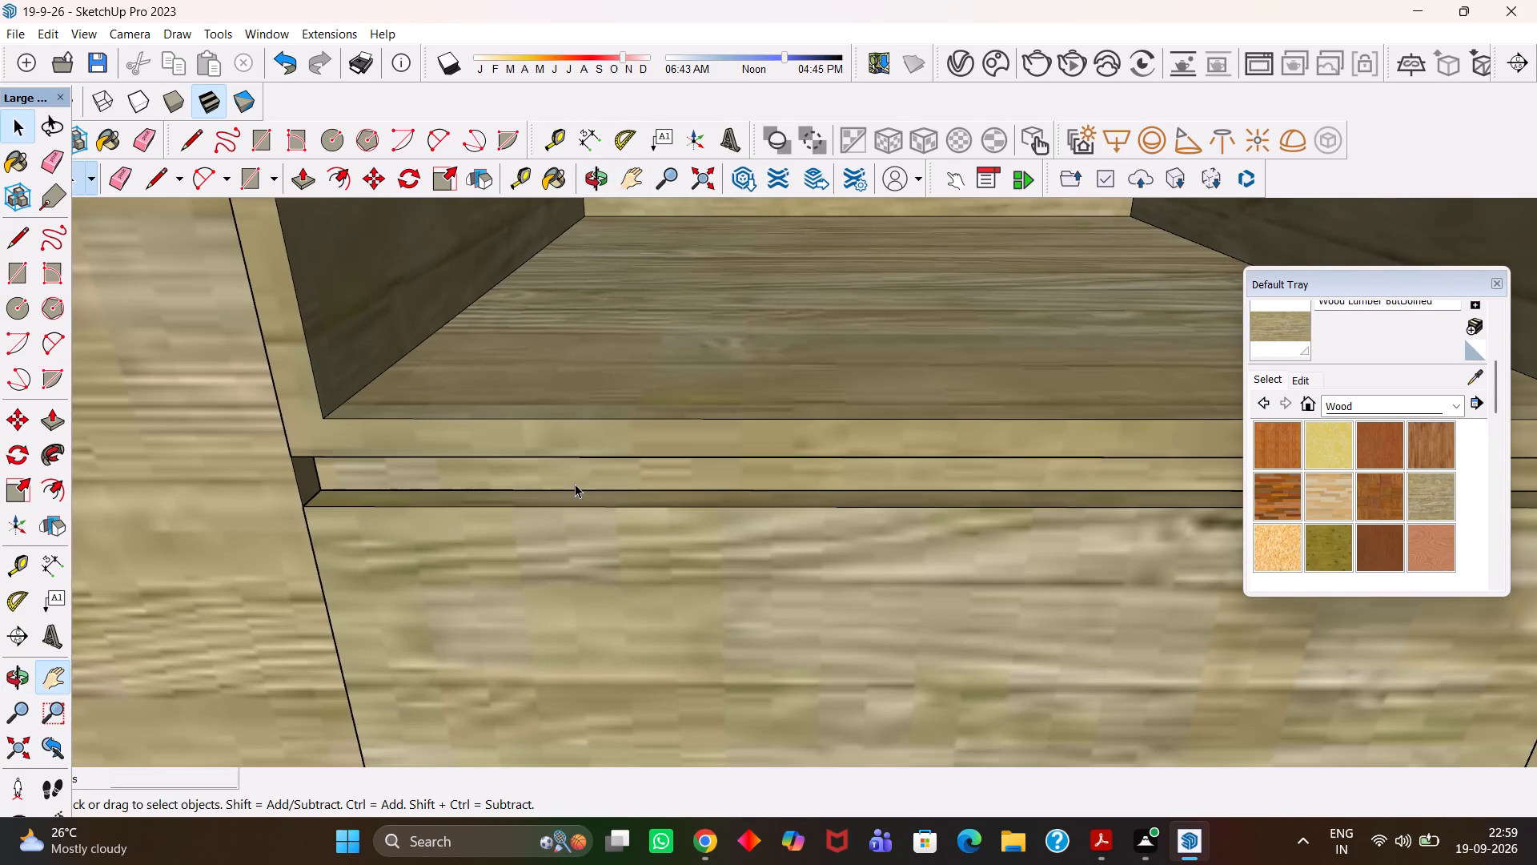
pyautogui.doubleClick(572, 469)
pyautogui.click(579, 469)
pyautogui.click(584, 470)
pyautogui.press('p')
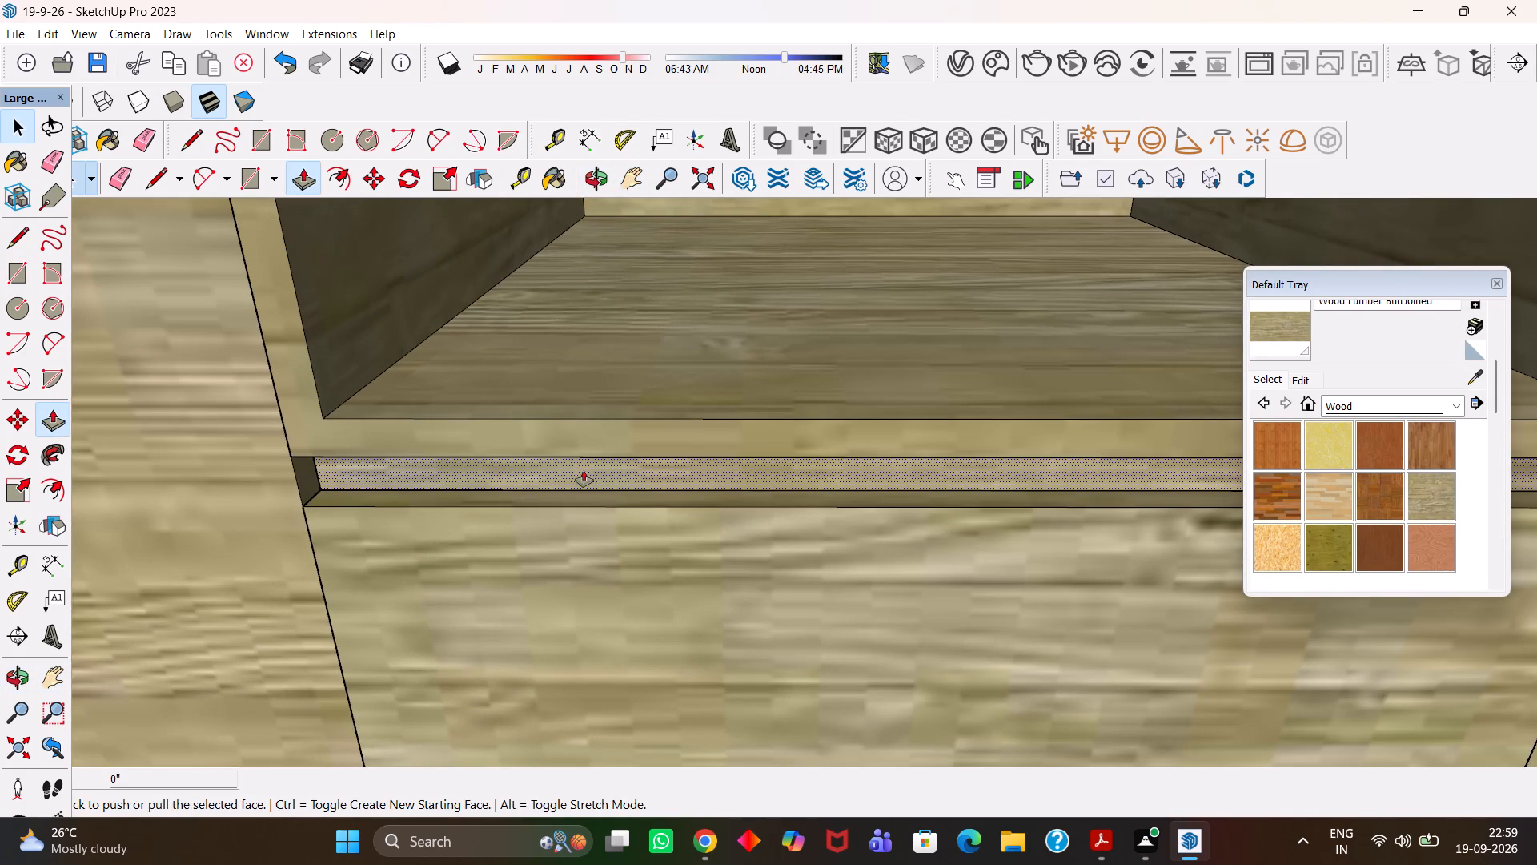
pyautogui.click(378, 480)
pyautogui.click(331, 514)
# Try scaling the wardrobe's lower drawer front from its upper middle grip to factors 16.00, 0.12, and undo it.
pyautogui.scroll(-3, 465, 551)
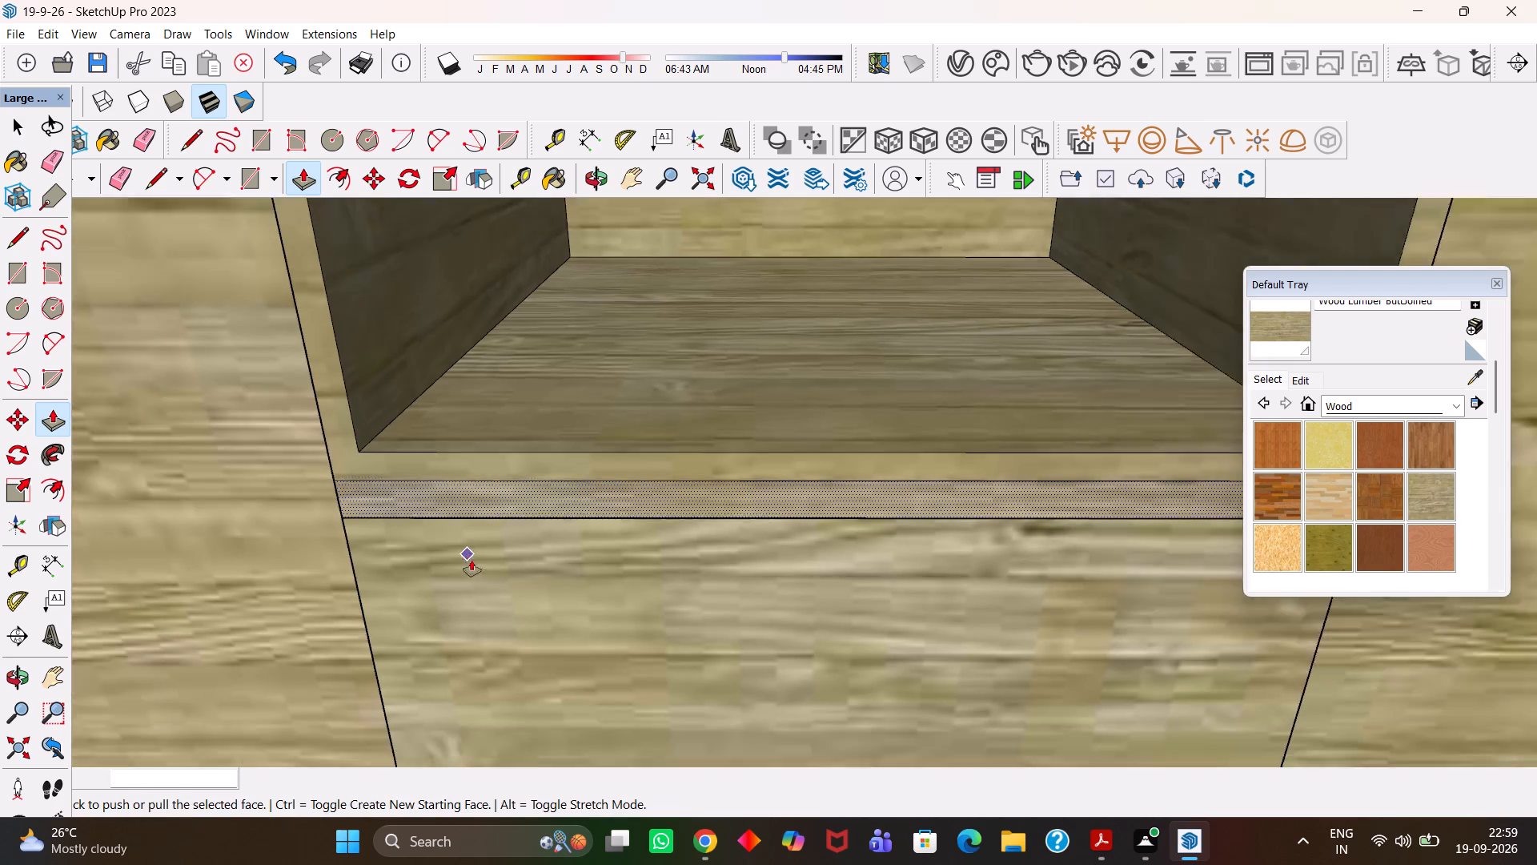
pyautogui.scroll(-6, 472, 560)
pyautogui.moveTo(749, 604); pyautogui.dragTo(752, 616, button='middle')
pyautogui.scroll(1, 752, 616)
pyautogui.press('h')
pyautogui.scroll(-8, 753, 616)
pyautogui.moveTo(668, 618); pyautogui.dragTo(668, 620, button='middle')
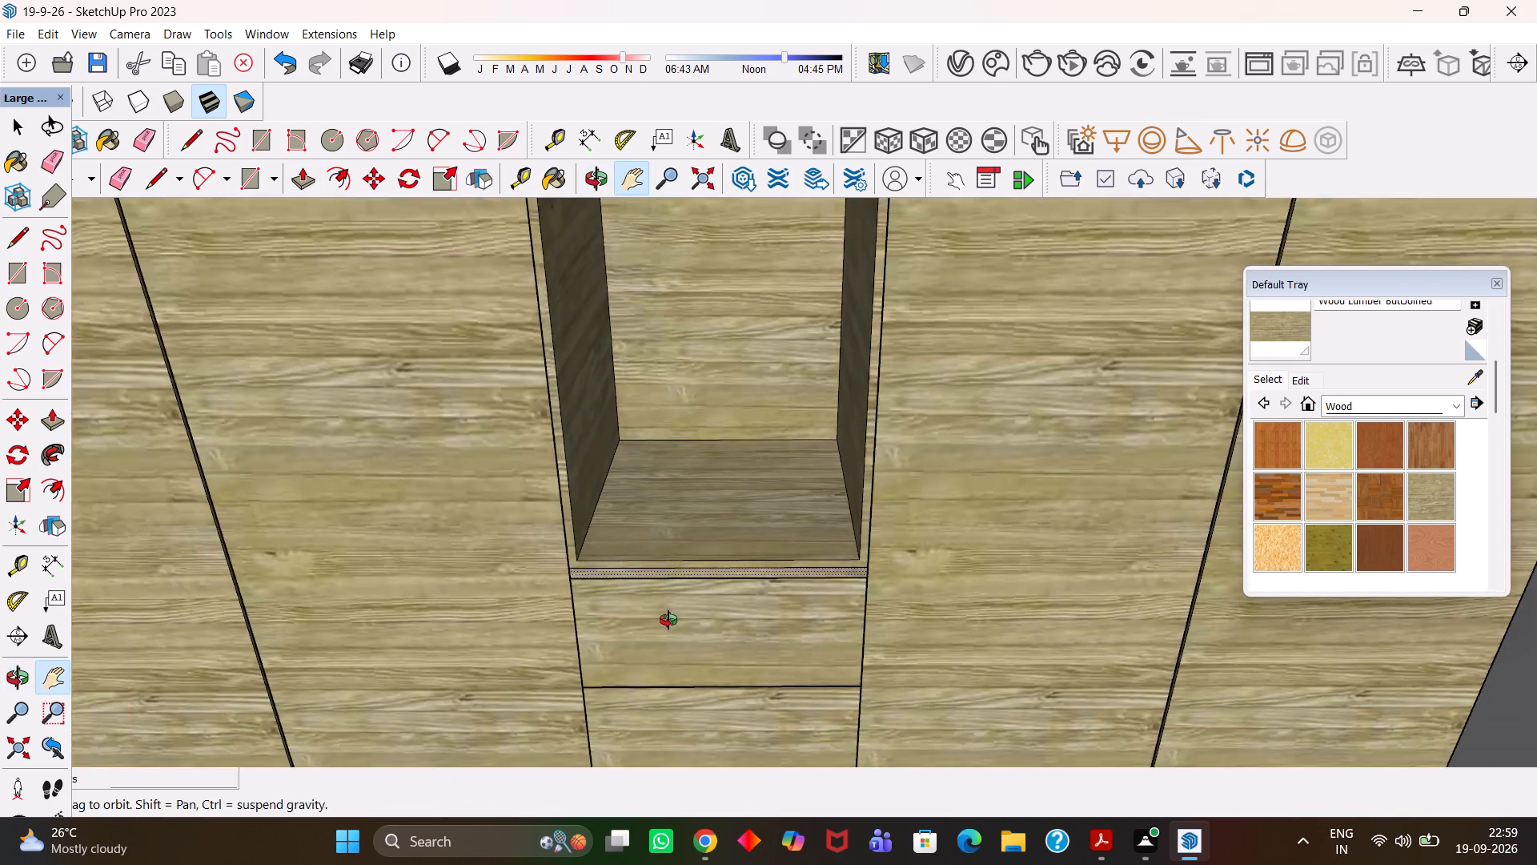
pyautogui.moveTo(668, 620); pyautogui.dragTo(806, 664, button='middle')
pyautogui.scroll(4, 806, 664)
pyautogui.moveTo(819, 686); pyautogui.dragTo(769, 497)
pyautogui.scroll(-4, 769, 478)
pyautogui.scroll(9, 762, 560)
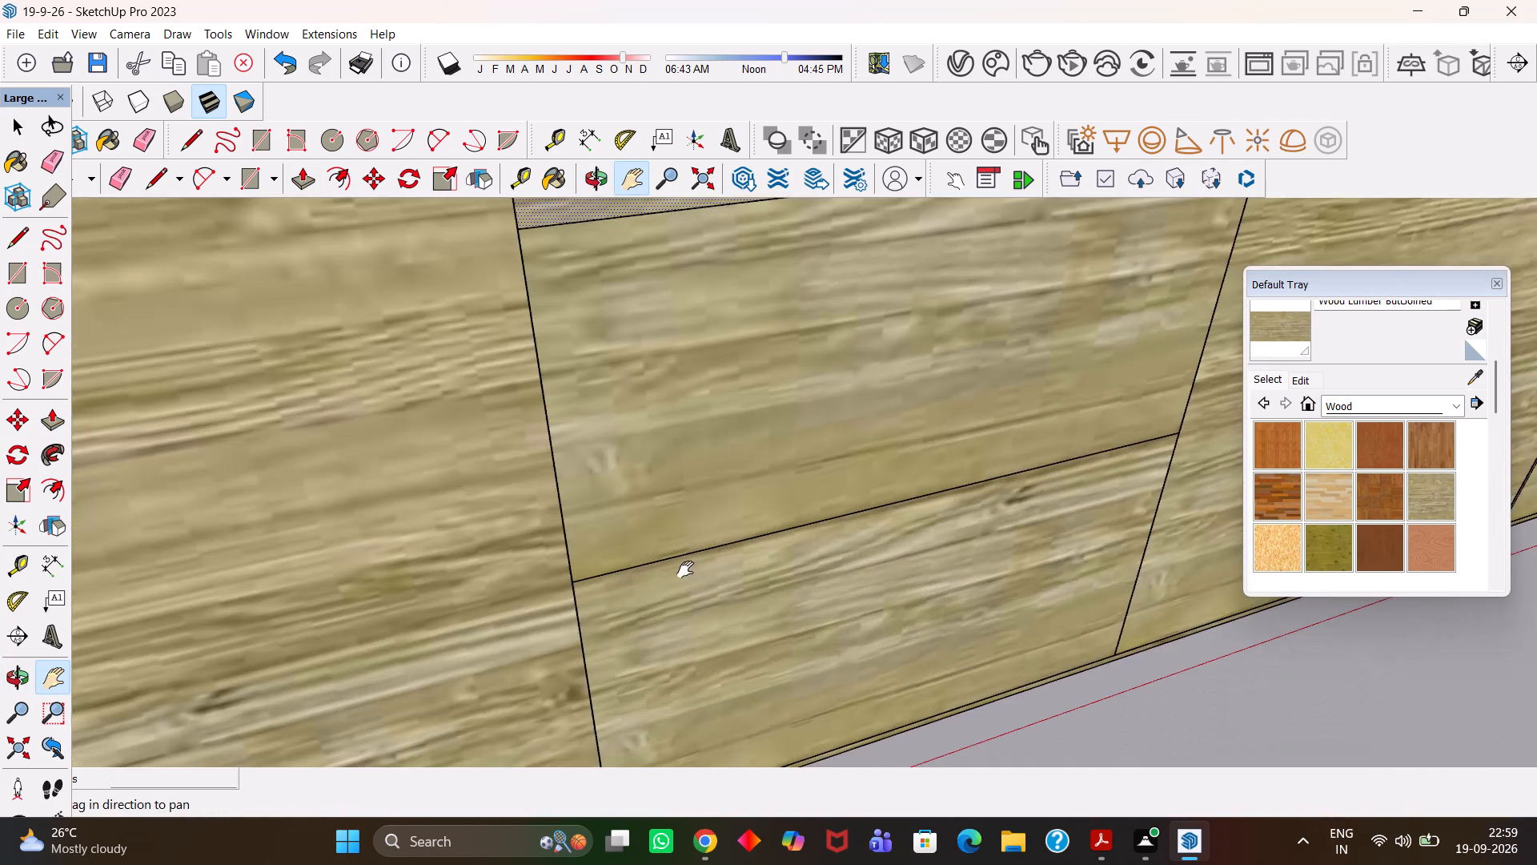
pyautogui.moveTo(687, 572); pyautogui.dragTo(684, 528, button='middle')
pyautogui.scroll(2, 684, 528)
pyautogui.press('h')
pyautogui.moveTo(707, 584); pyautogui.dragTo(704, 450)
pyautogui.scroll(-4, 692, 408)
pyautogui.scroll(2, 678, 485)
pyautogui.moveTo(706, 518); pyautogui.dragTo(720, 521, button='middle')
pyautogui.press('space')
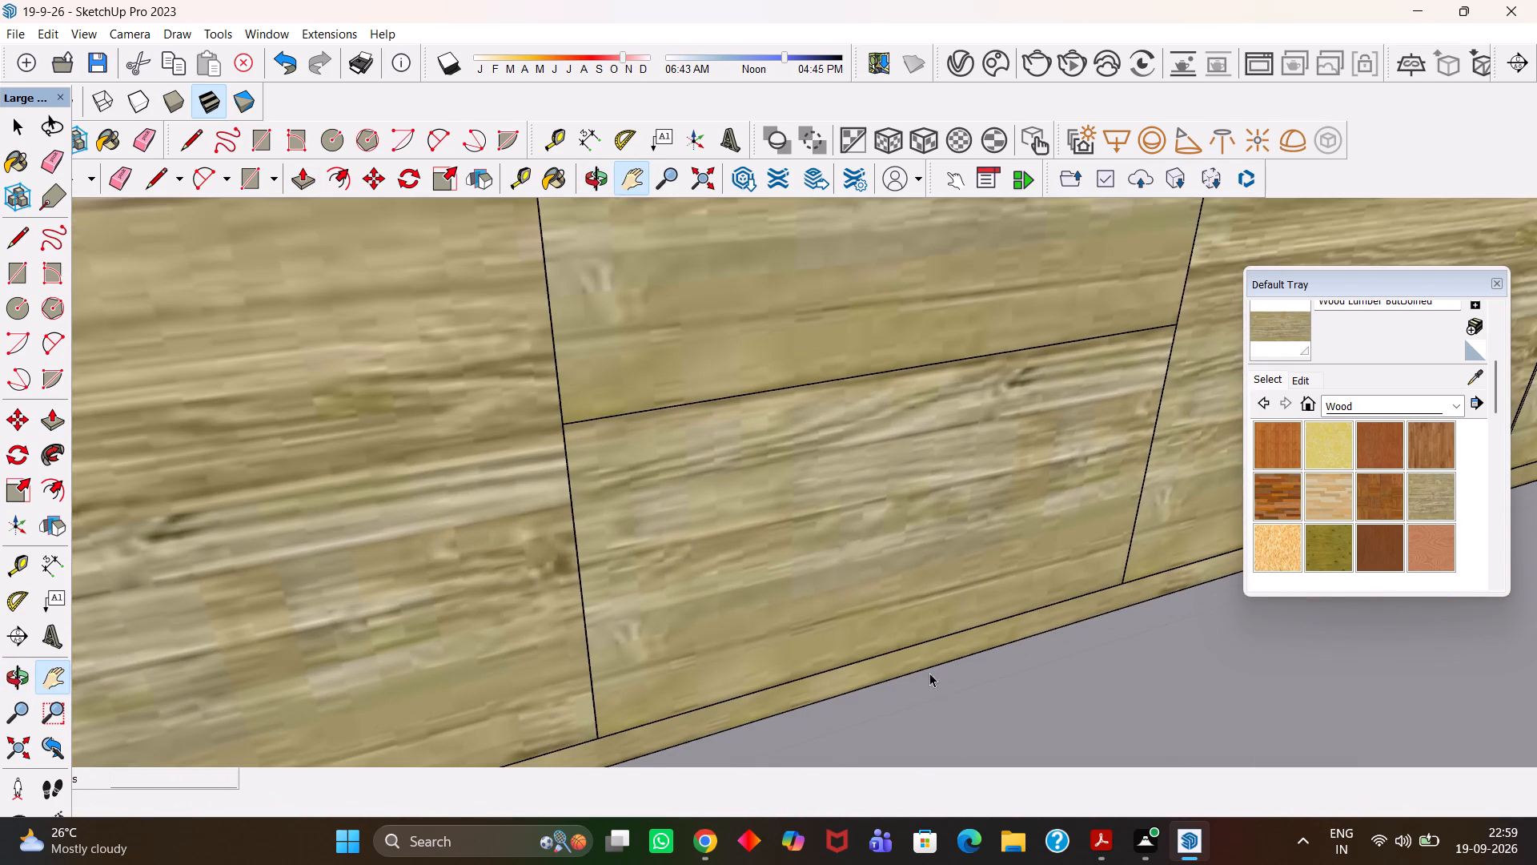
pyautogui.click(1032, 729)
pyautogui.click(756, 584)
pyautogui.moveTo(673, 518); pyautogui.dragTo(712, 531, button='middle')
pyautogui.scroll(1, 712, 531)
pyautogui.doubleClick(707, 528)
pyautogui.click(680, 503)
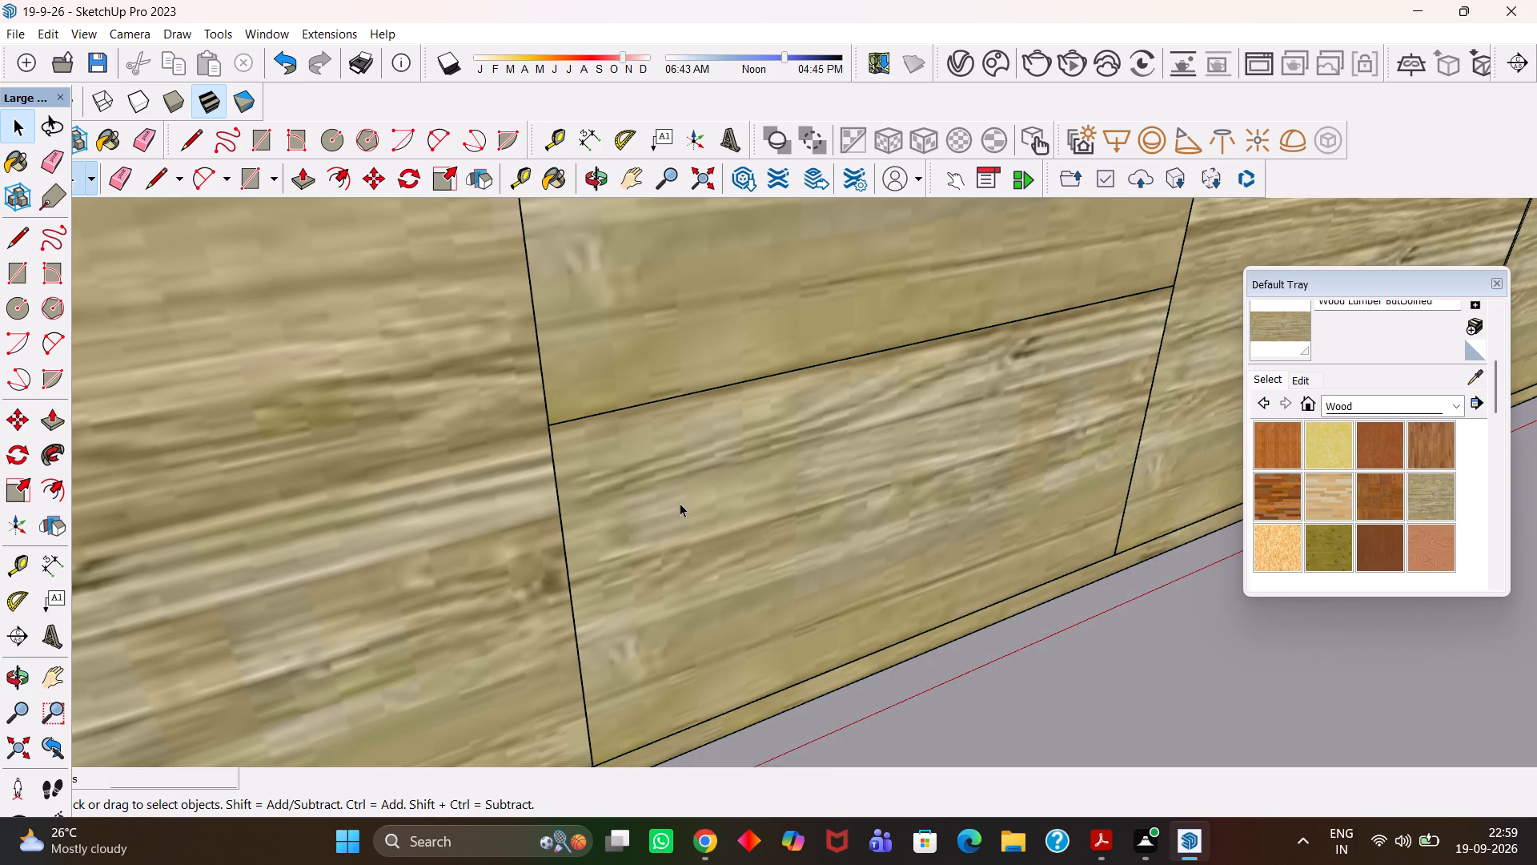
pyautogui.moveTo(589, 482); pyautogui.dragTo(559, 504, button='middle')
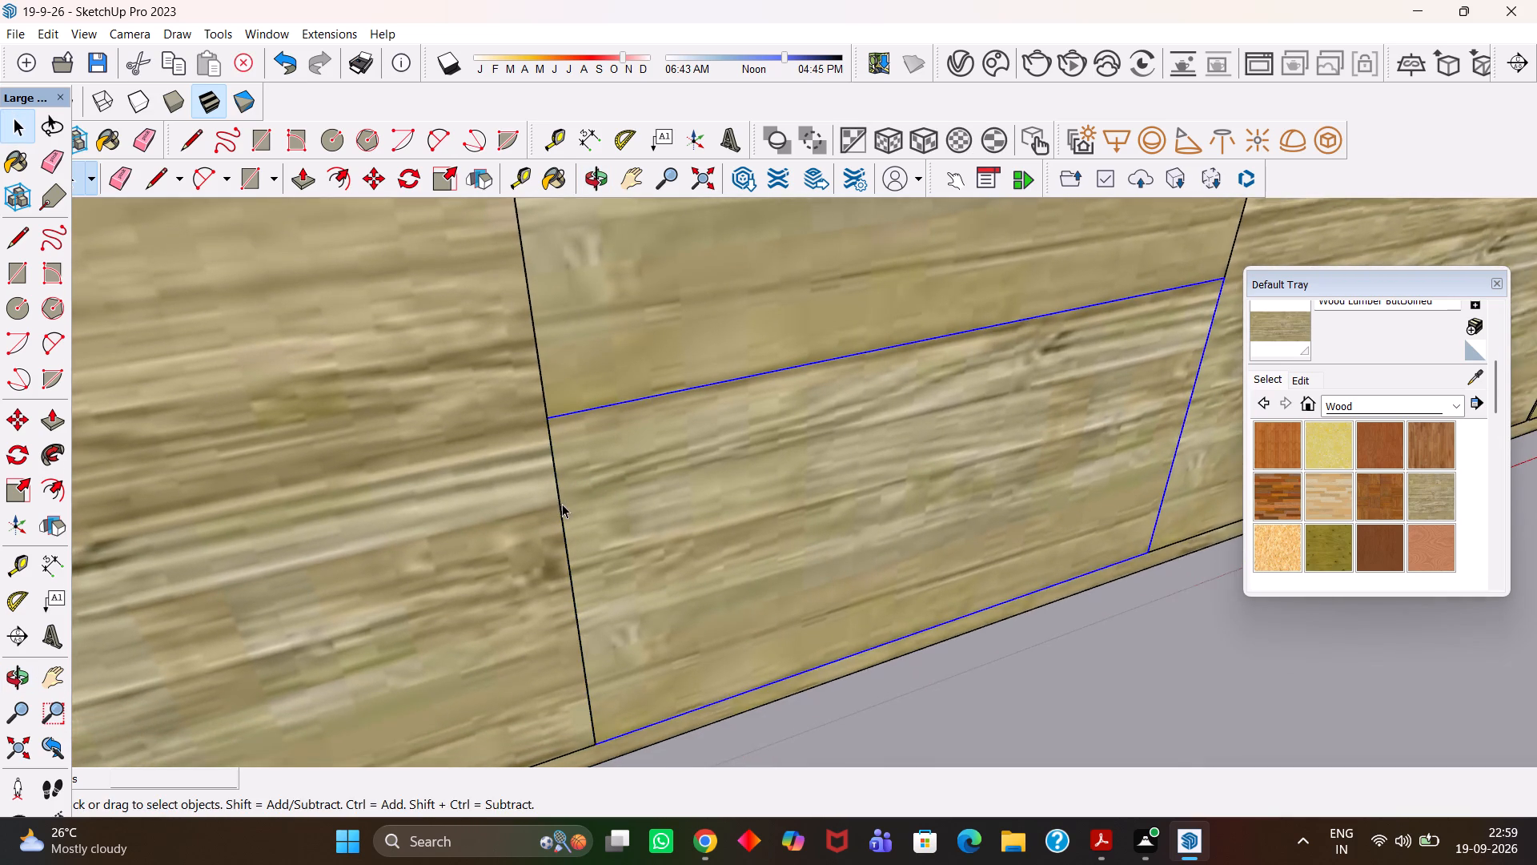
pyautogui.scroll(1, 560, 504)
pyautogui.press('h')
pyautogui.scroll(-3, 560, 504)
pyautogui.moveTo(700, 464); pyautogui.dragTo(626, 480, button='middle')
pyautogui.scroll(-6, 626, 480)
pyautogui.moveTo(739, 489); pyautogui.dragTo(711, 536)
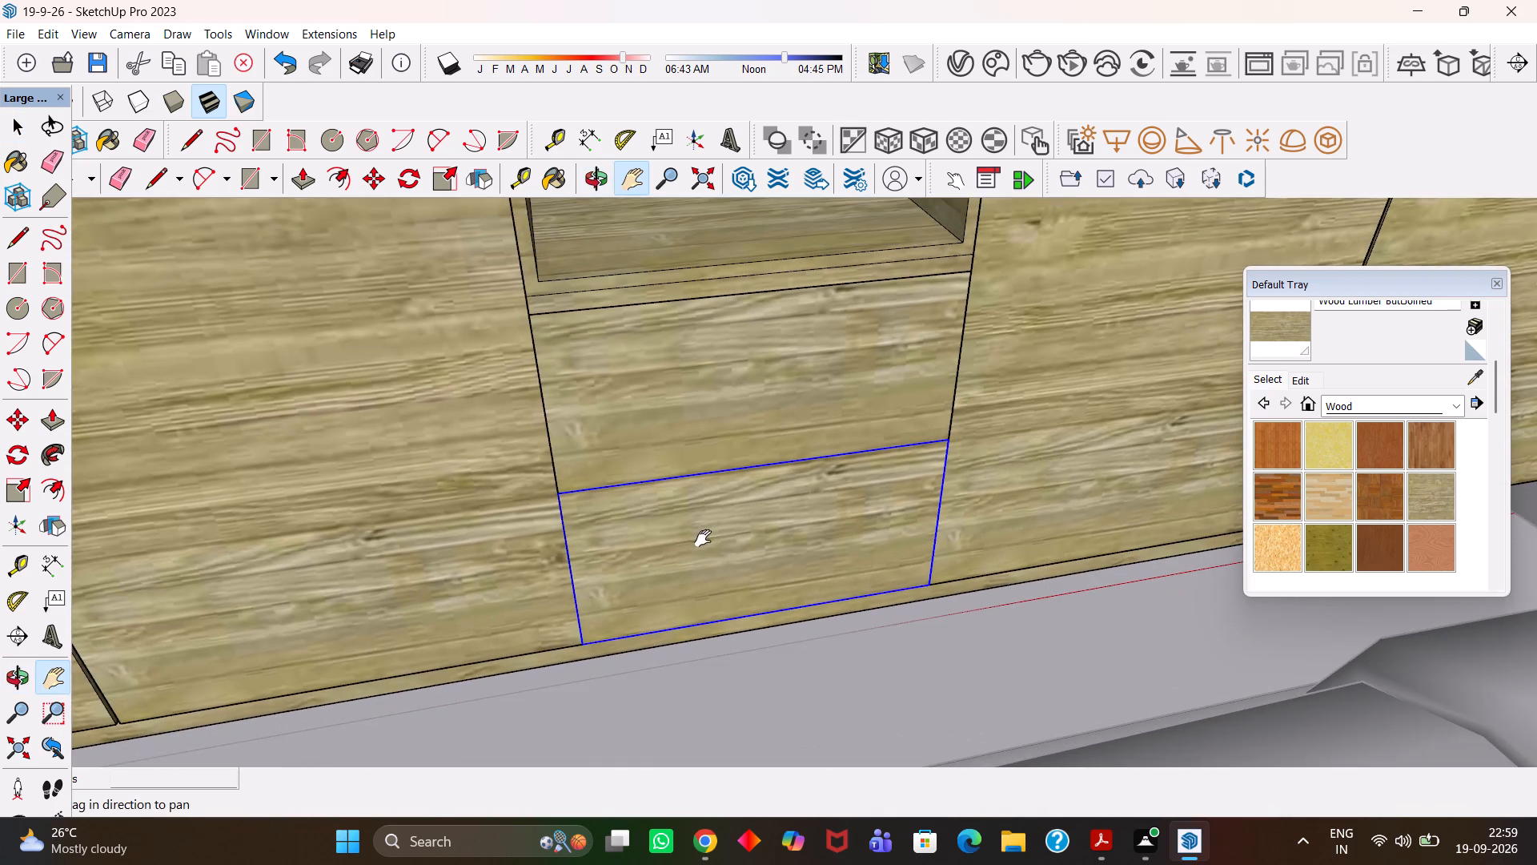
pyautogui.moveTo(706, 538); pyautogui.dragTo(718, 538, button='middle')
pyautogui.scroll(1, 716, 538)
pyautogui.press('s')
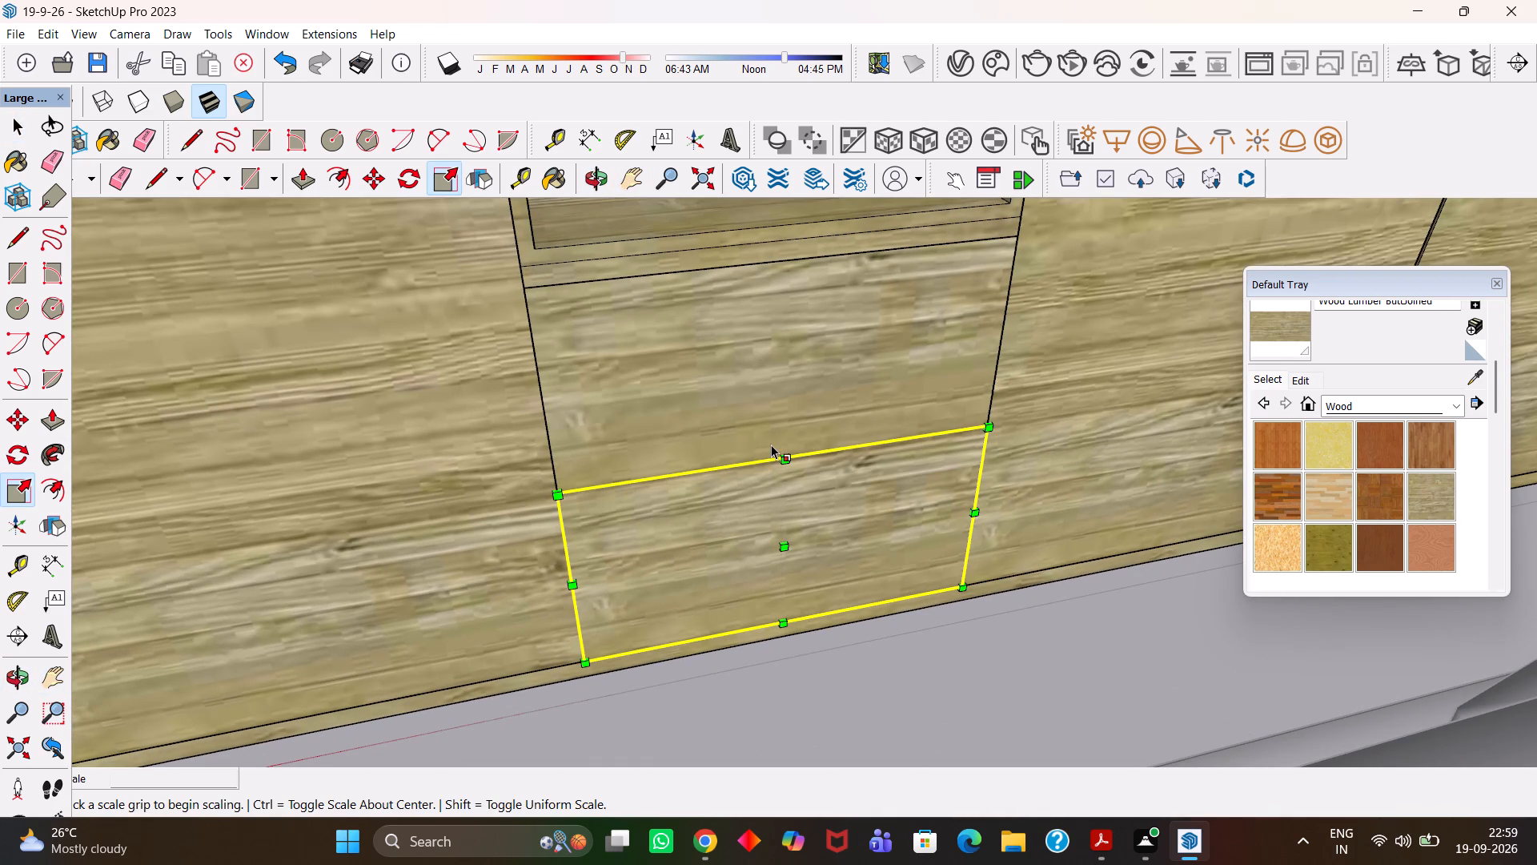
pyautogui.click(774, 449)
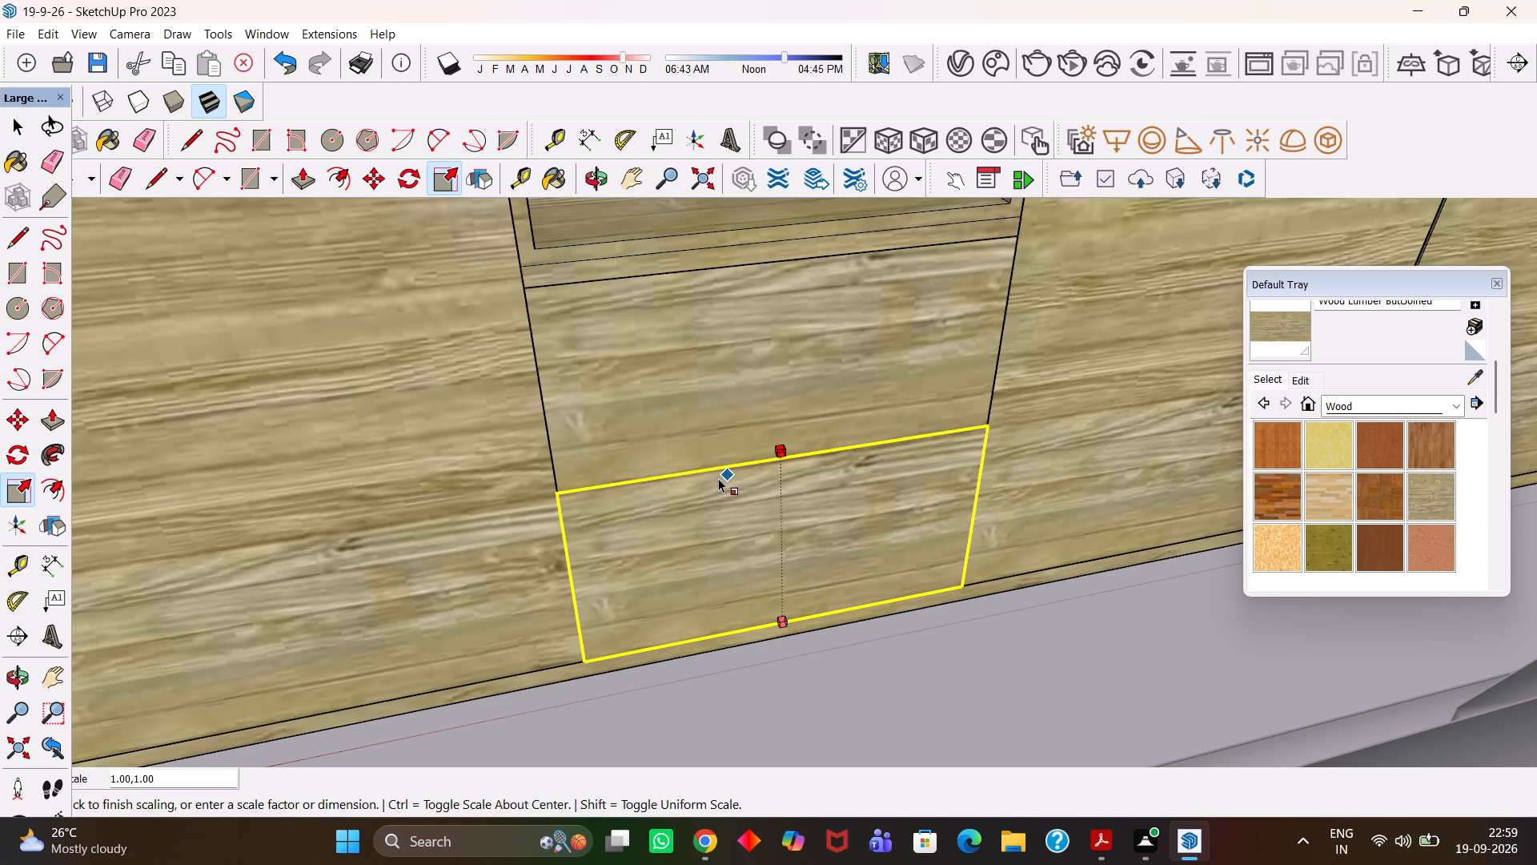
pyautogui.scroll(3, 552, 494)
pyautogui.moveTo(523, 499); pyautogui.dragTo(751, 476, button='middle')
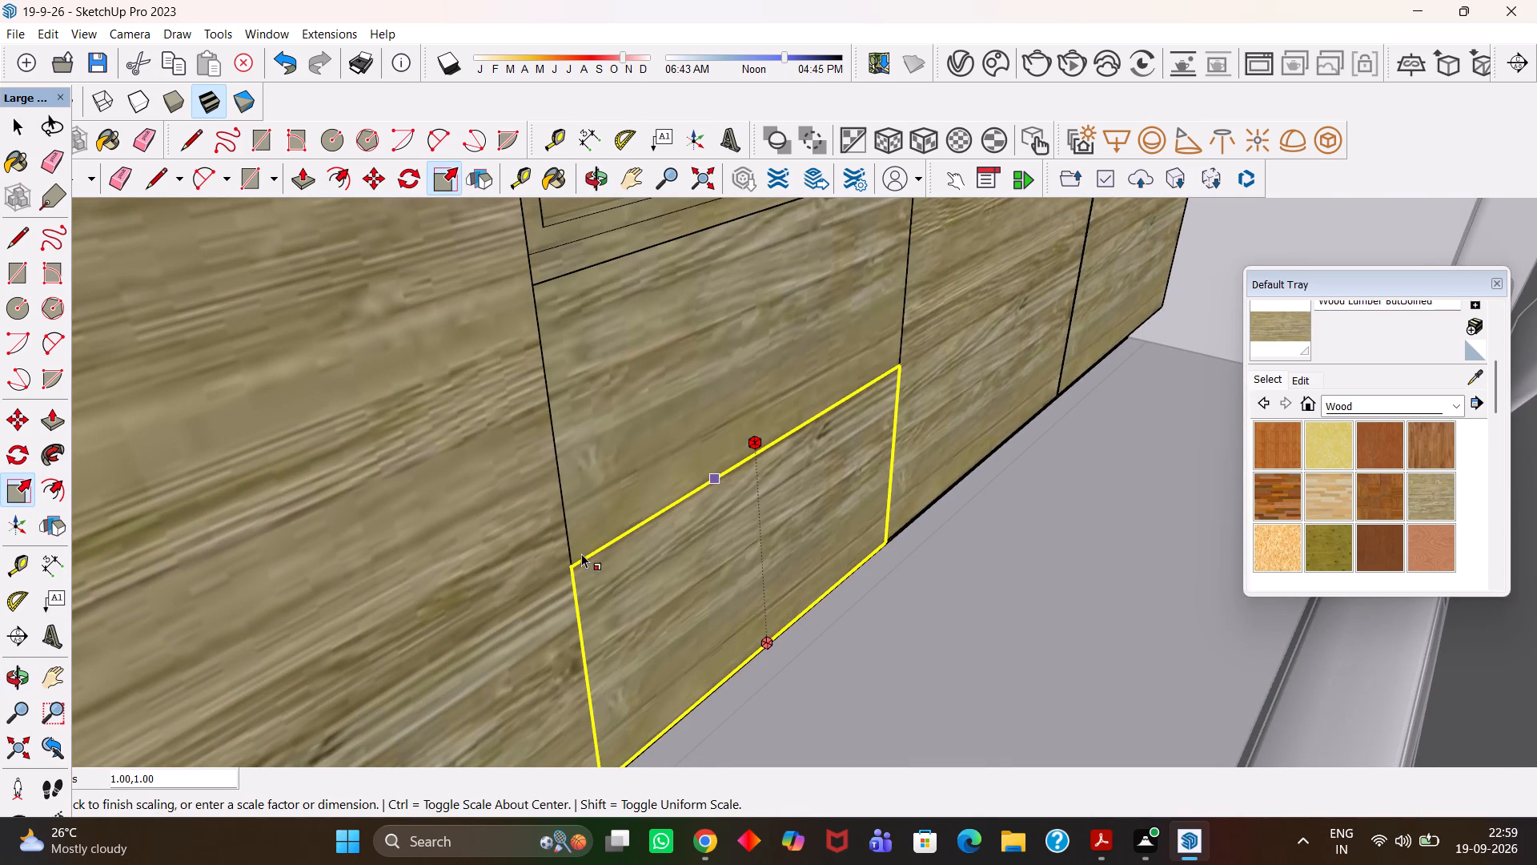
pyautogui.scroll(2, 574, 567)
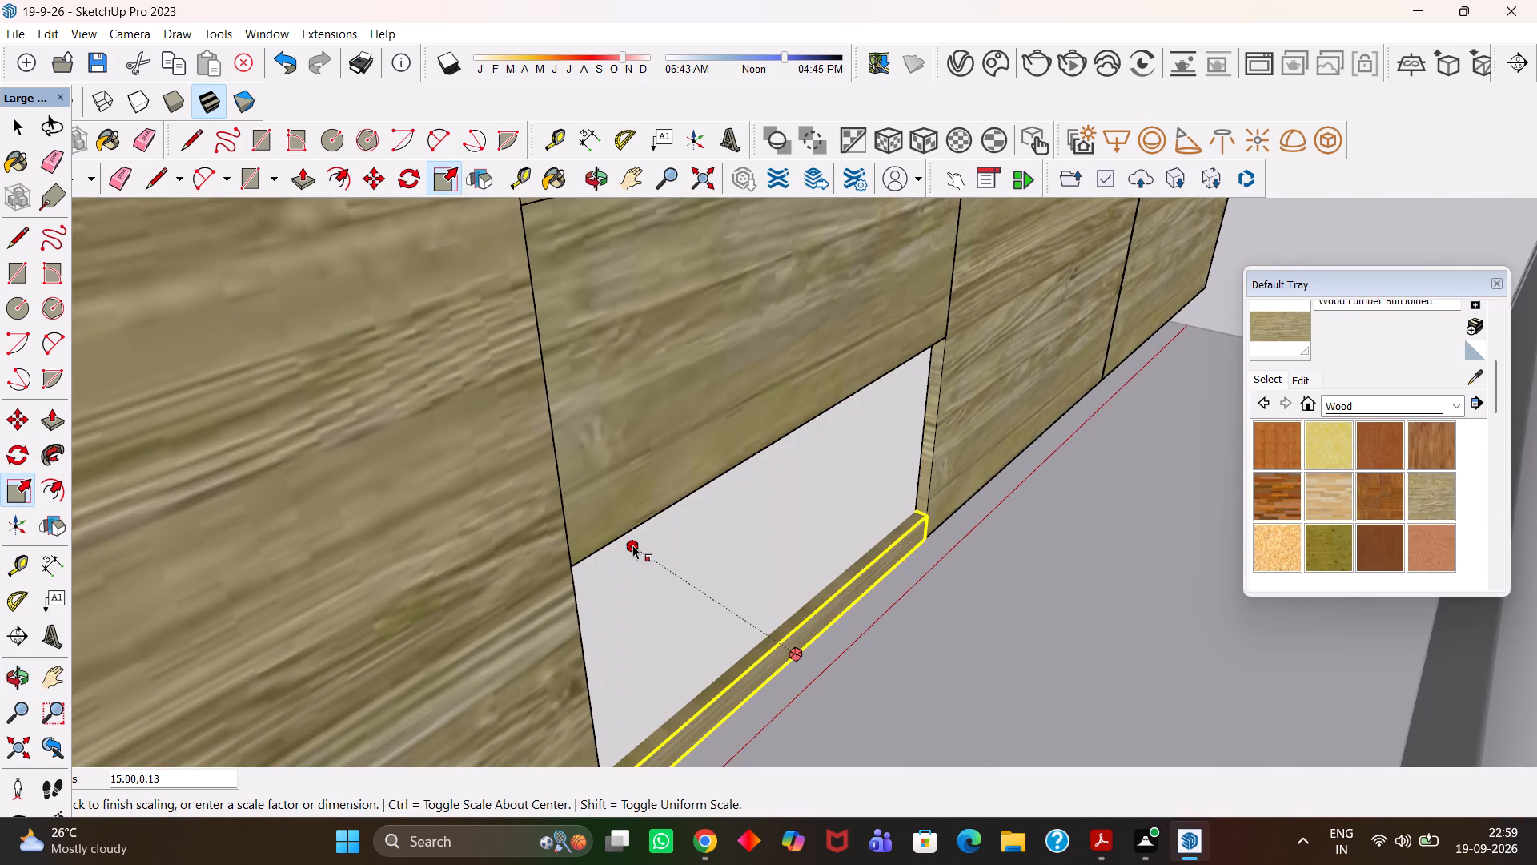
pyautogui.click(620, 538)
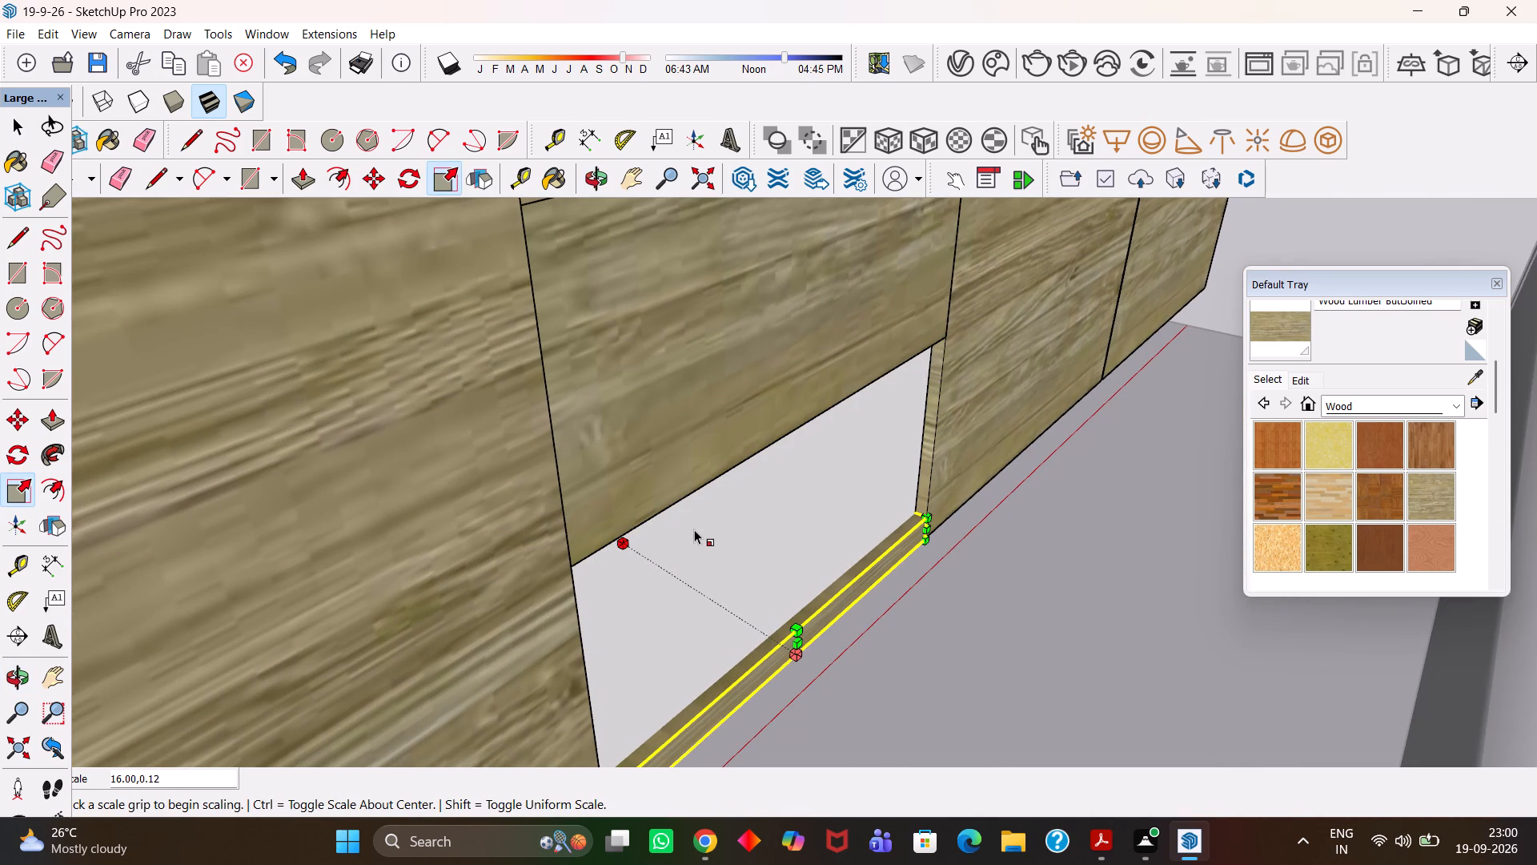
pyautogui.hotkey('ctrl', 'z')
# Close the wardrobe's group editing and return to the full apartment model.
pyautogui.scroll(-5, 695, 529)
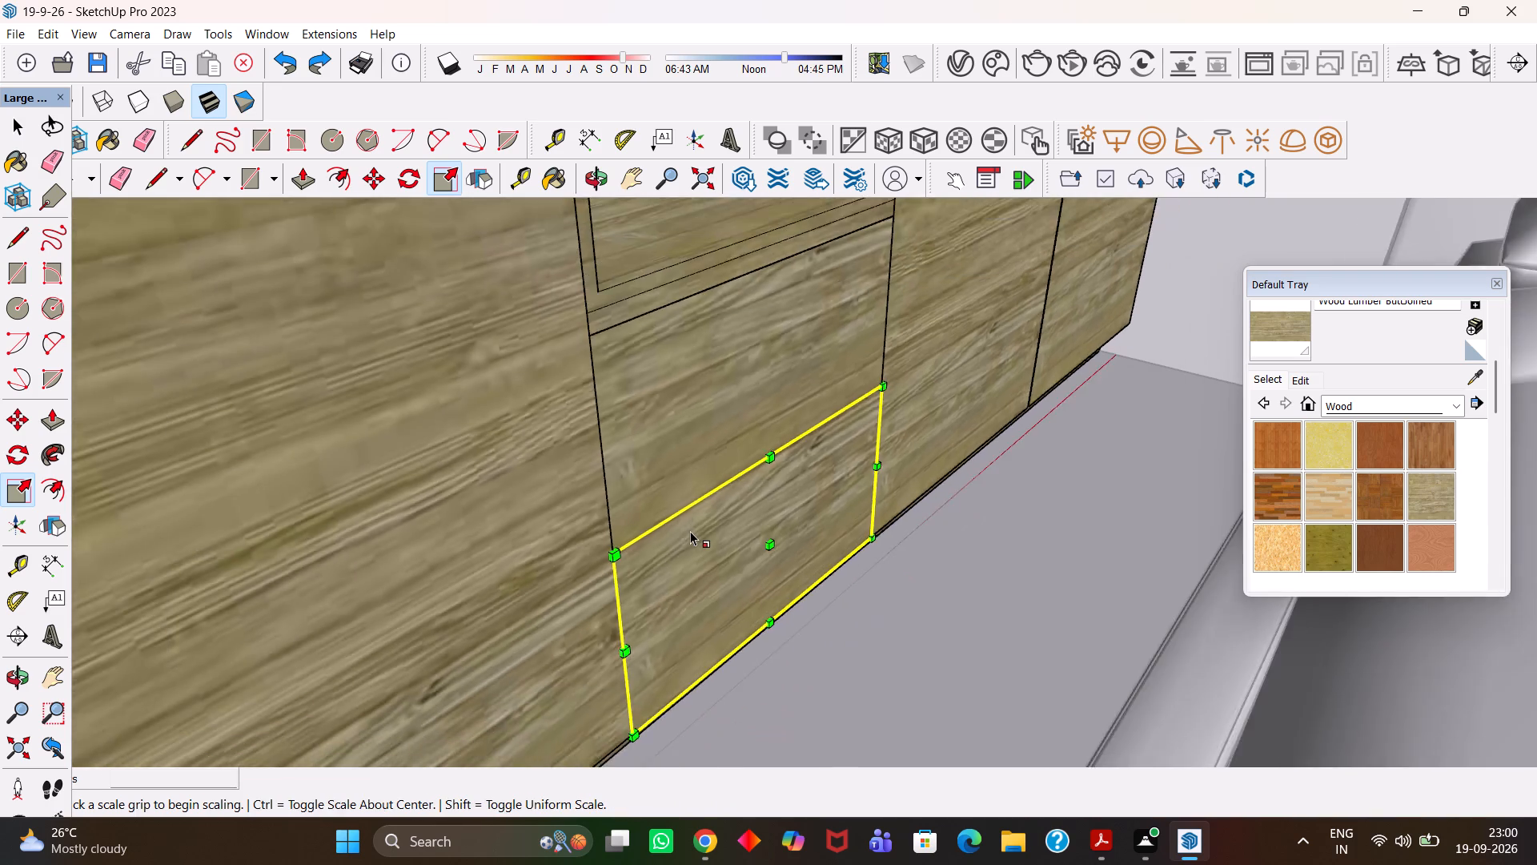
pyautogui.scroll(-20, 690, 531)
pyautogui.scroll(-11, 690, 531)
pyautogui.press('h')
pyautogui.press('h')
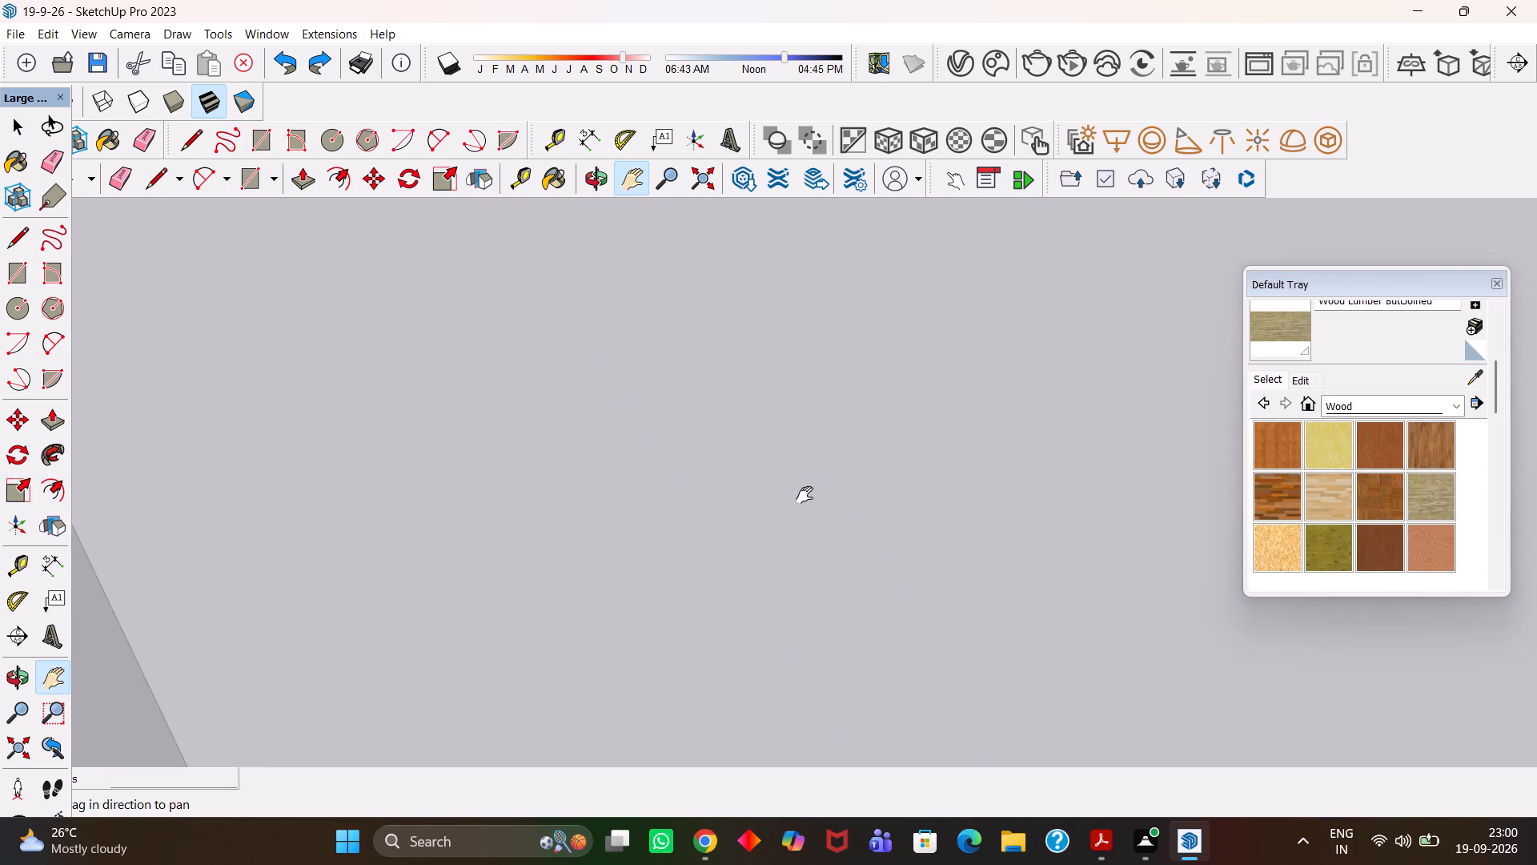
pyautogui.scroll(-9, 805, 495)
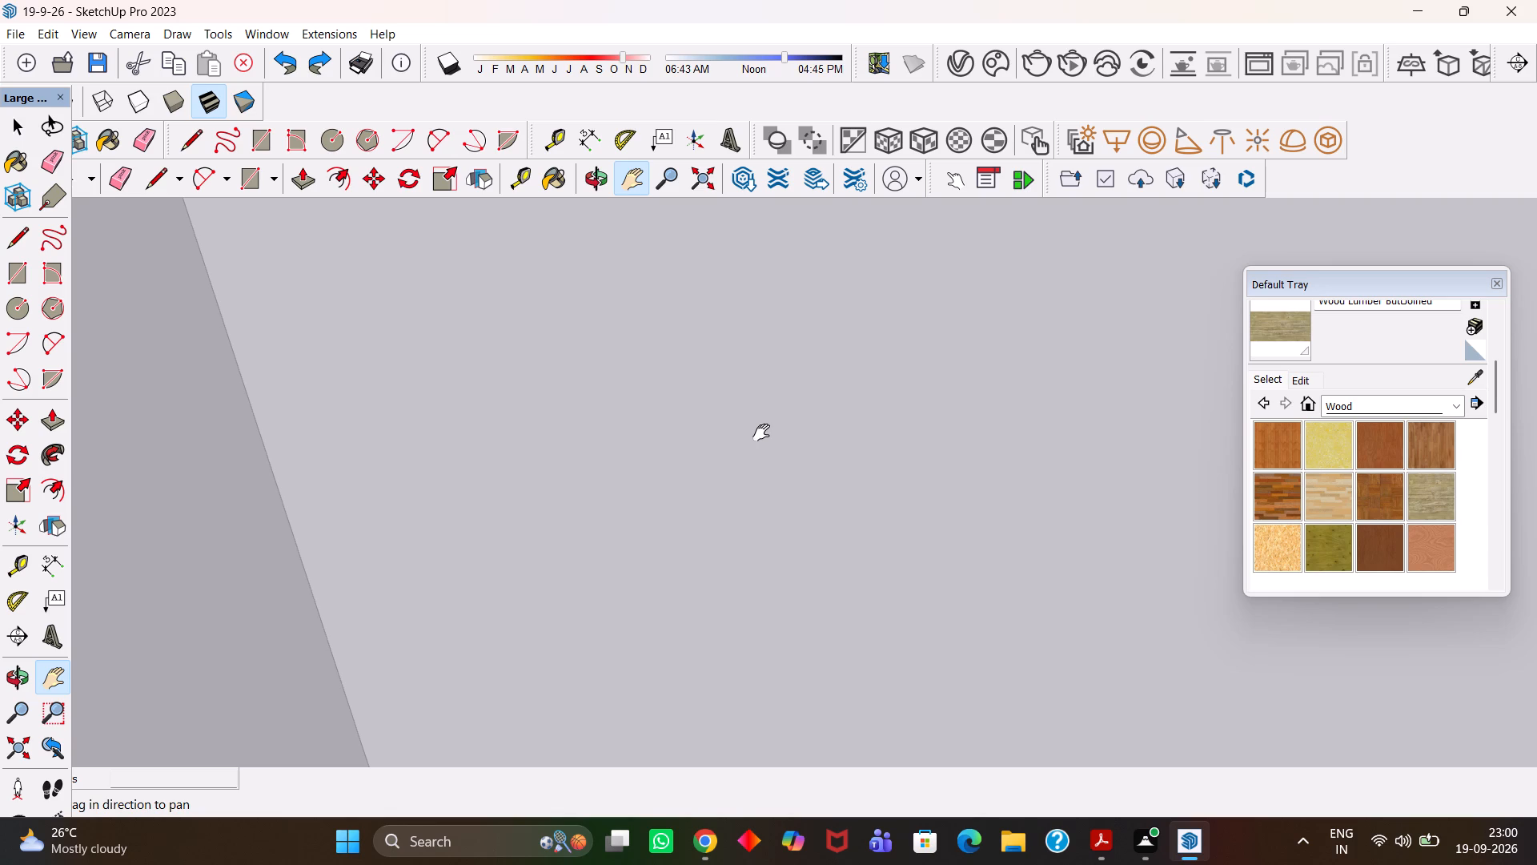
pyautogui.scroll(-4, 776, 415)
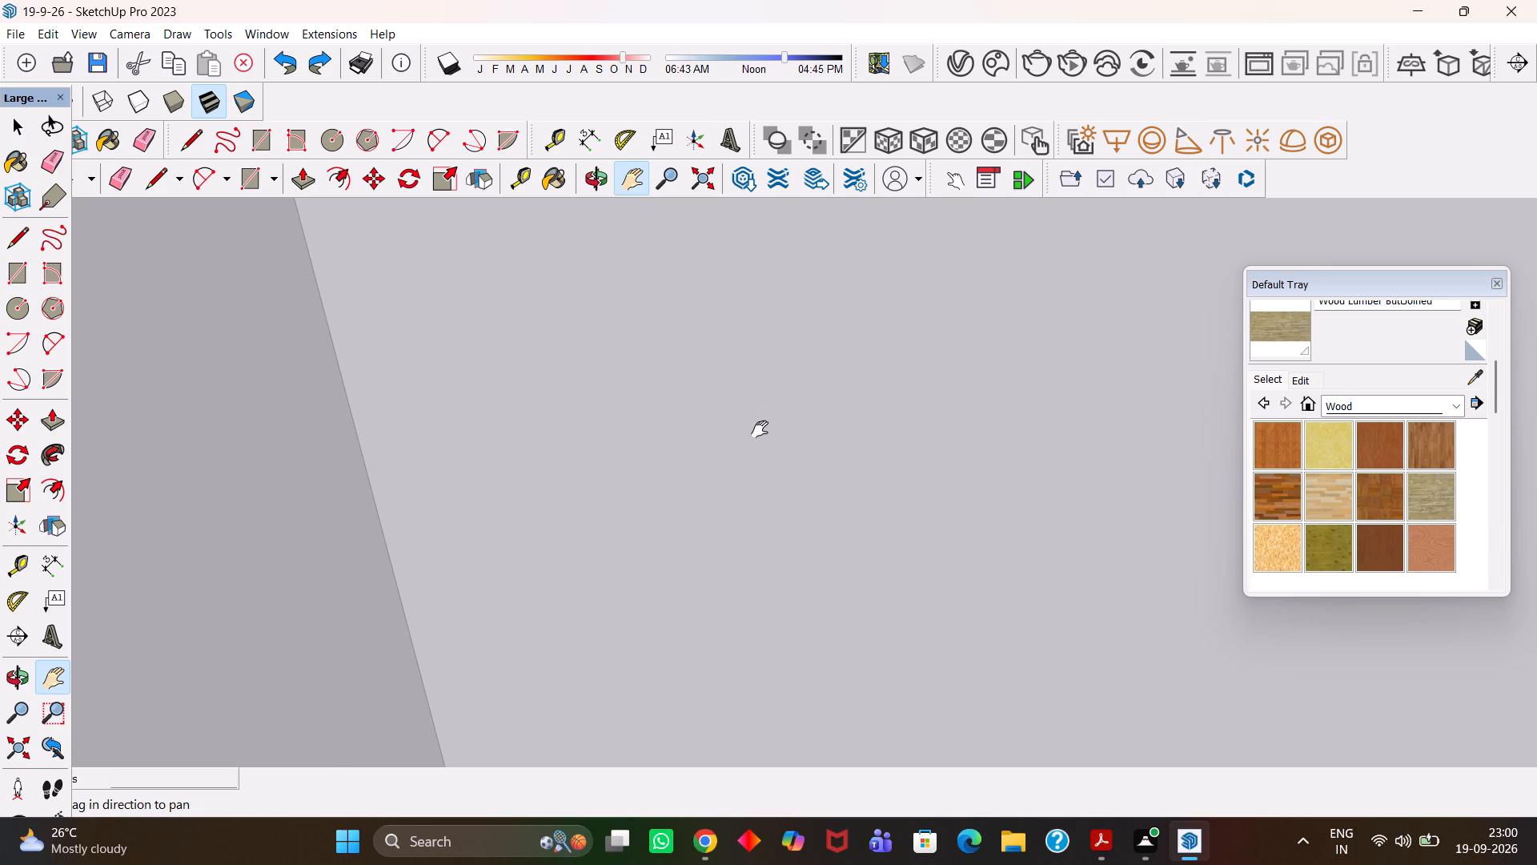
pyautogui.scroll(-20, 693, 448)
pyautogui.scroll(-4, 693, 448)
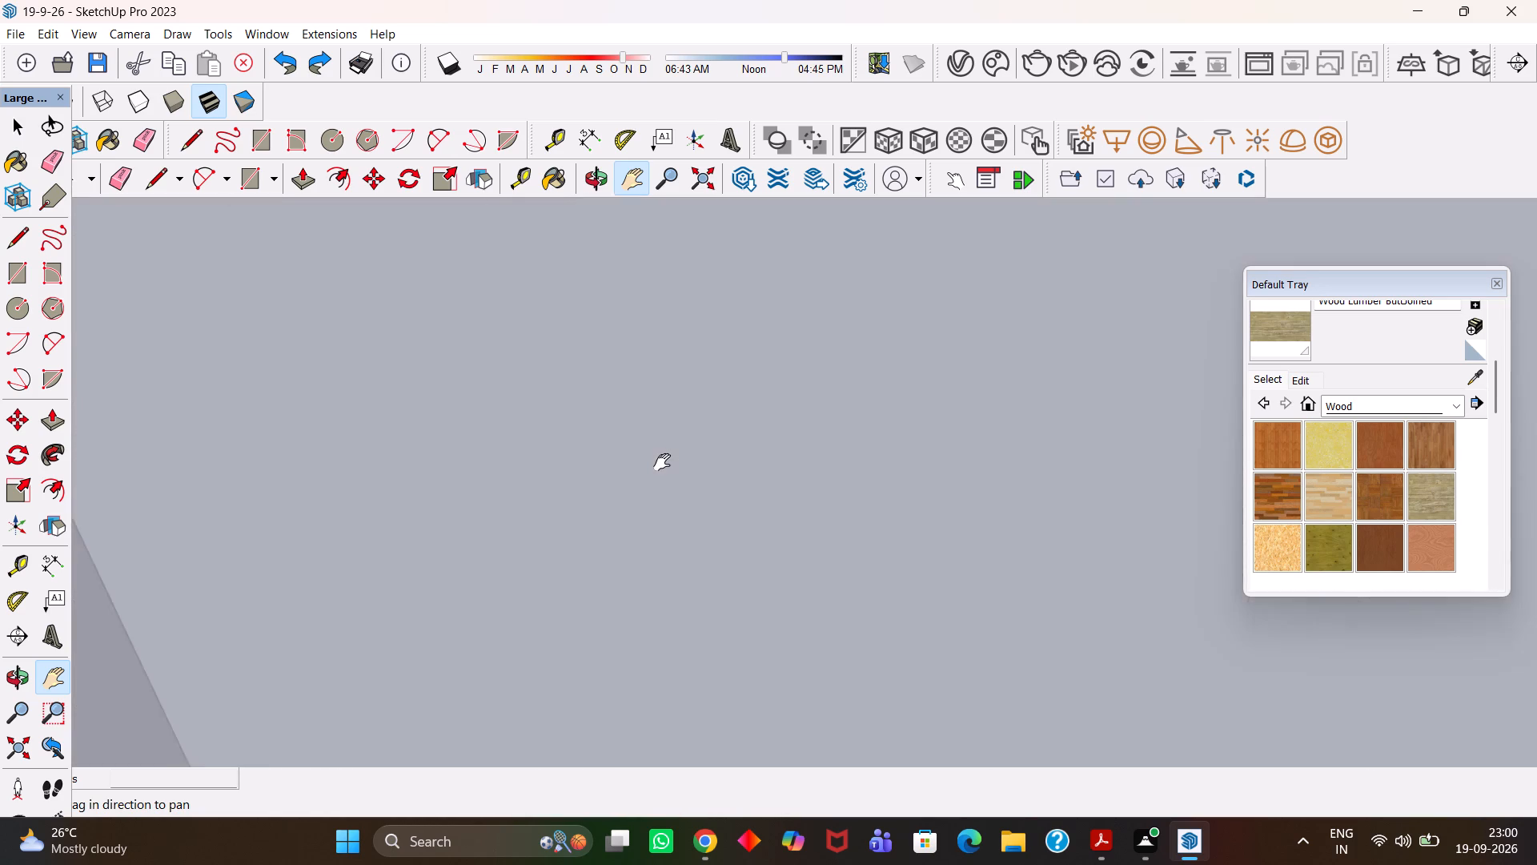
pyautogui.scroll(-17, 662, 462)
pyautogui.press('h')
pyautogui.scroll(-9, 663, 459)
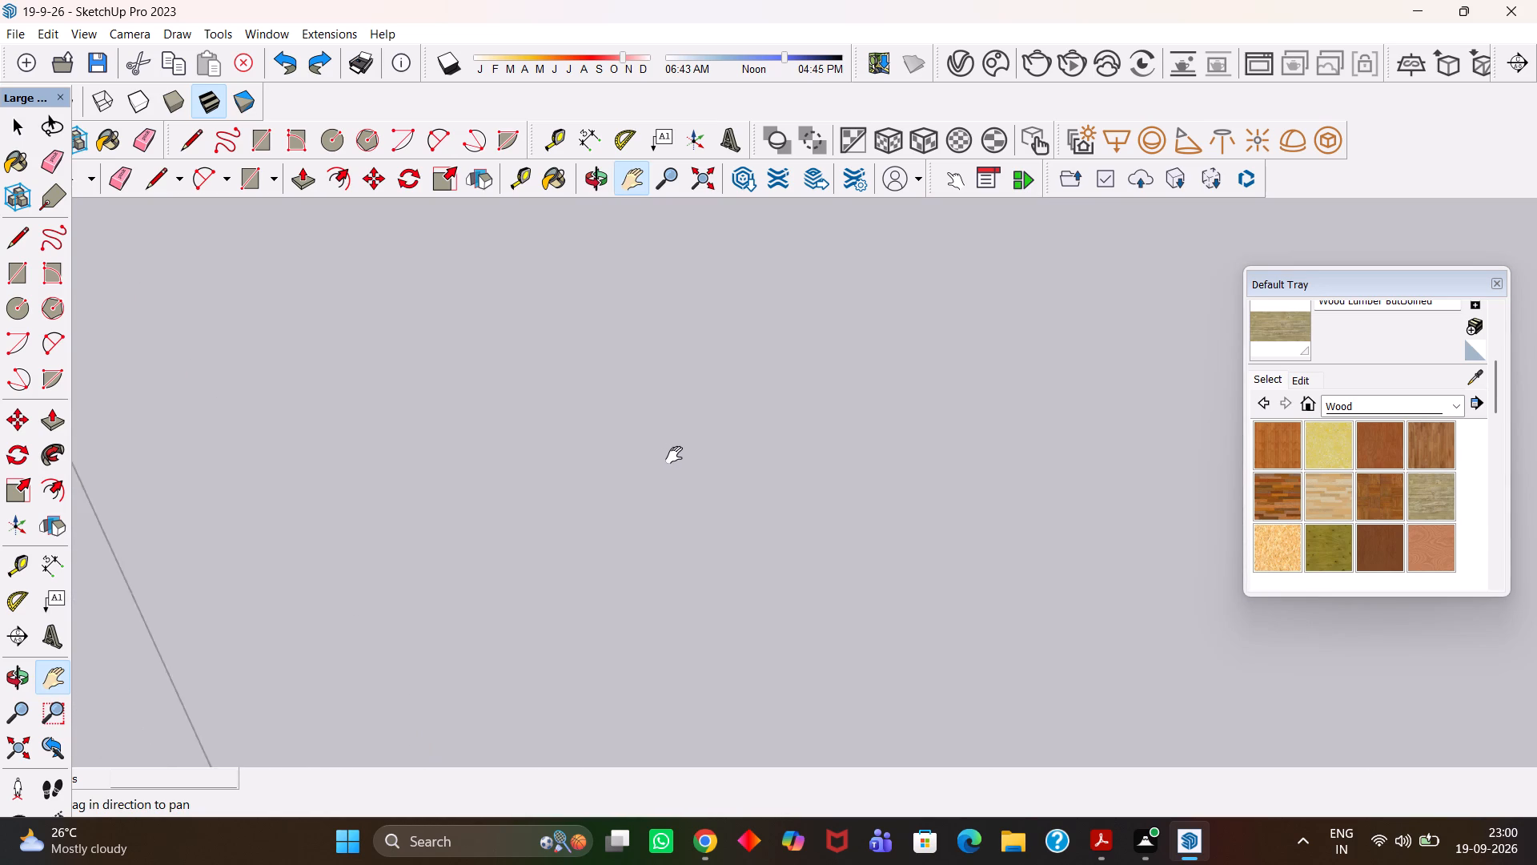
pyautogui.scroll(-20, 678, 455)
pyautogui.scroll(-12, 678, 455)
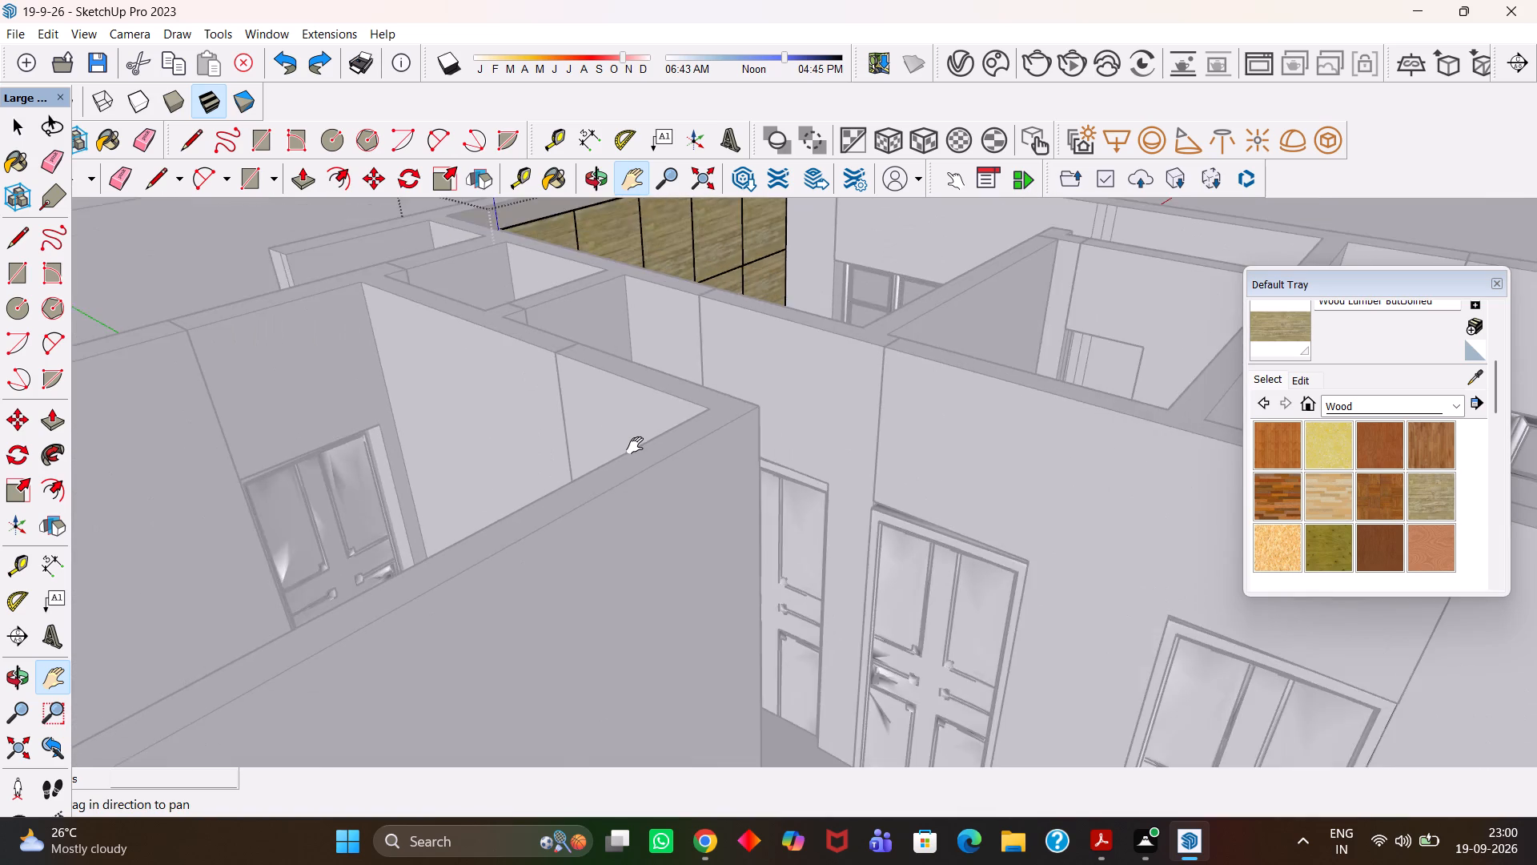
pyautogui.scroll(-18, 635, 445)
pyautogui.scroll(1, 756, 420)
pyautogui.moveTo(757, 419); pyautogui.dragTo(636, 498, button='middle')
pyautogui.scroll(-7, 625, 498)
pyautogui.scroll(1, 785, 531)
pyautogui.moveTo(783, 531); pyautogui.dragTo(655, 515, button='middle')
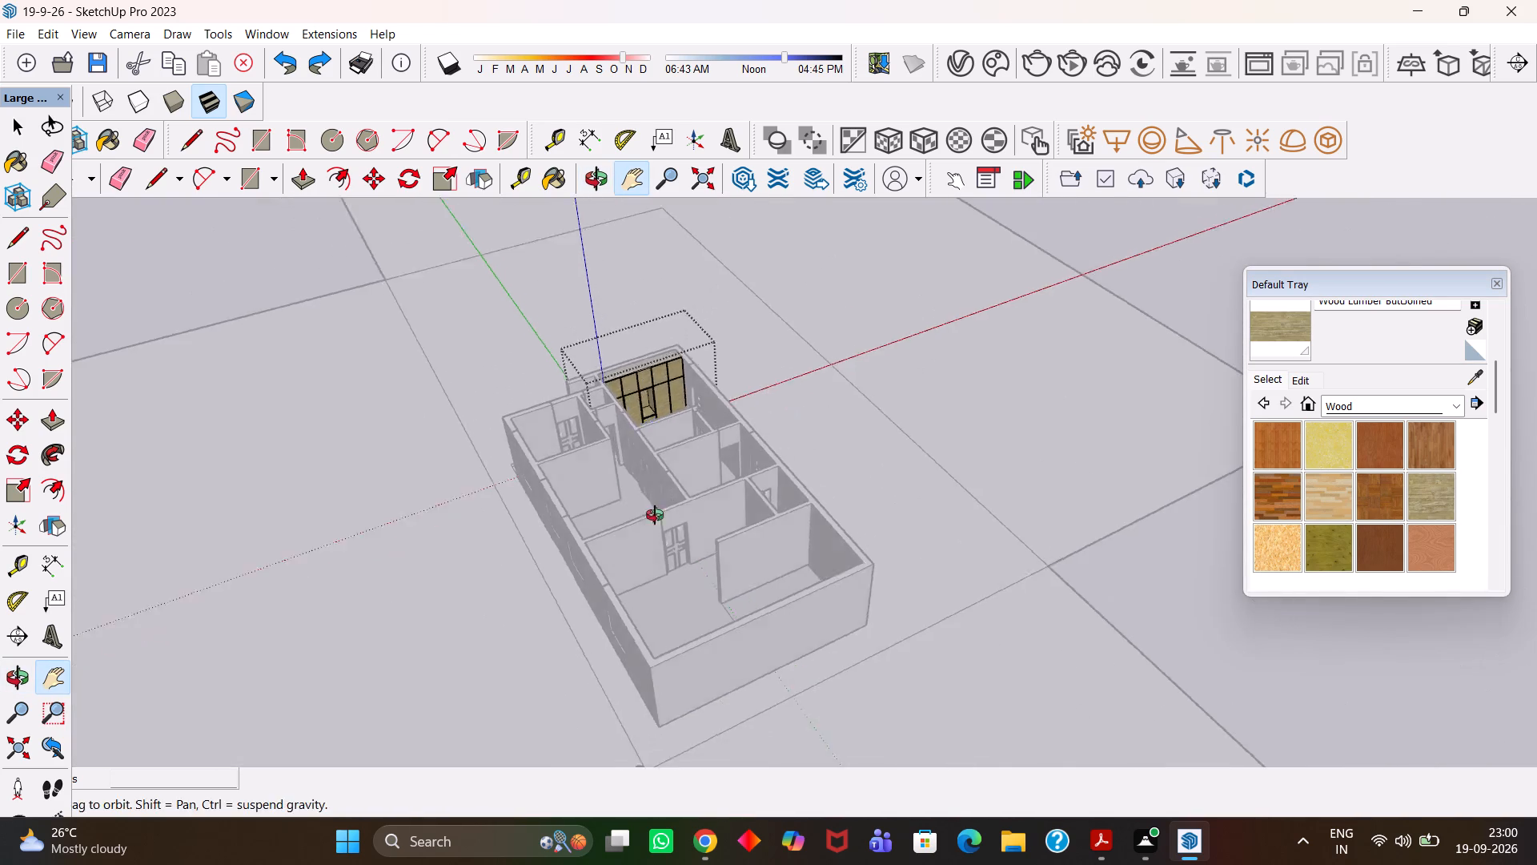
pyautogui.moveTo(655, 515); pyautogui.dragTo(608, 489, button='middle')
pyautogui.scroll(-5, 608, 489)
pyautogui.moveTo(691, 485); pyautogui.dragTo(620, 441, button='middle')
pyautogui.press('space')
pyautogui.doubleClick(1108, 325)
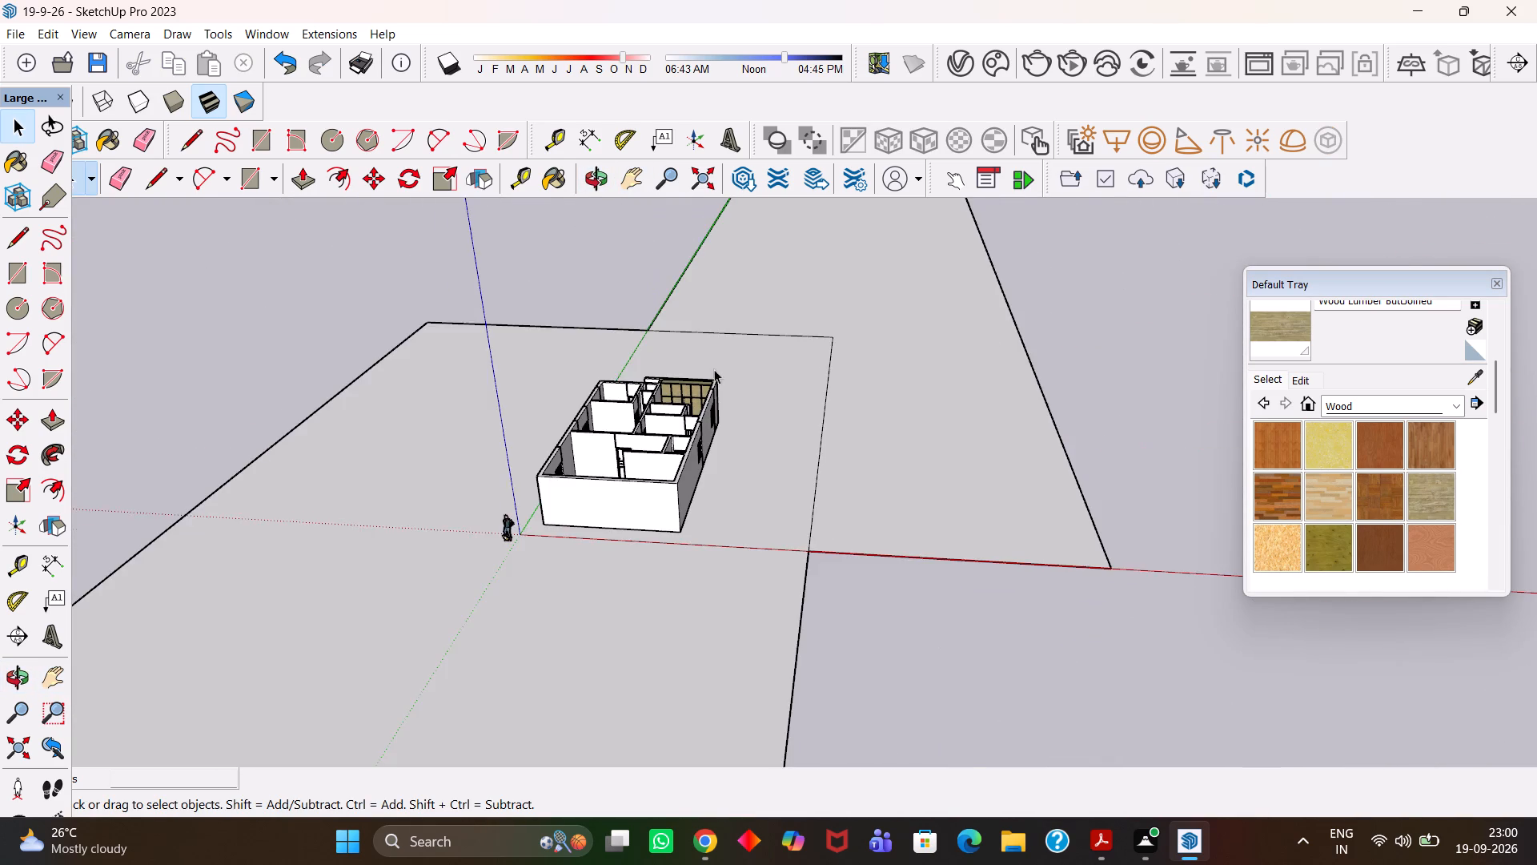
# Examine the apartment's rooms from above, from the bedroom with the wardrobe to the adjoining unfurnished rooms.
pyautogui.scroll(5, 660, 386)
pyautogui.moveTo(622, 455); pyautogui.dragTo(681, 501, button='middle')
pyautogui.scroll(7, 658, 486)
pyautogui.press('h')
pyautogui.moveTo(634, 428); pyautogui.dragTo(648, 528, button='middle')
pyautogui.scroll(4, 648, 528)
pyautogui.press('h')
pyautogui.scroll(-5, 648, 528)
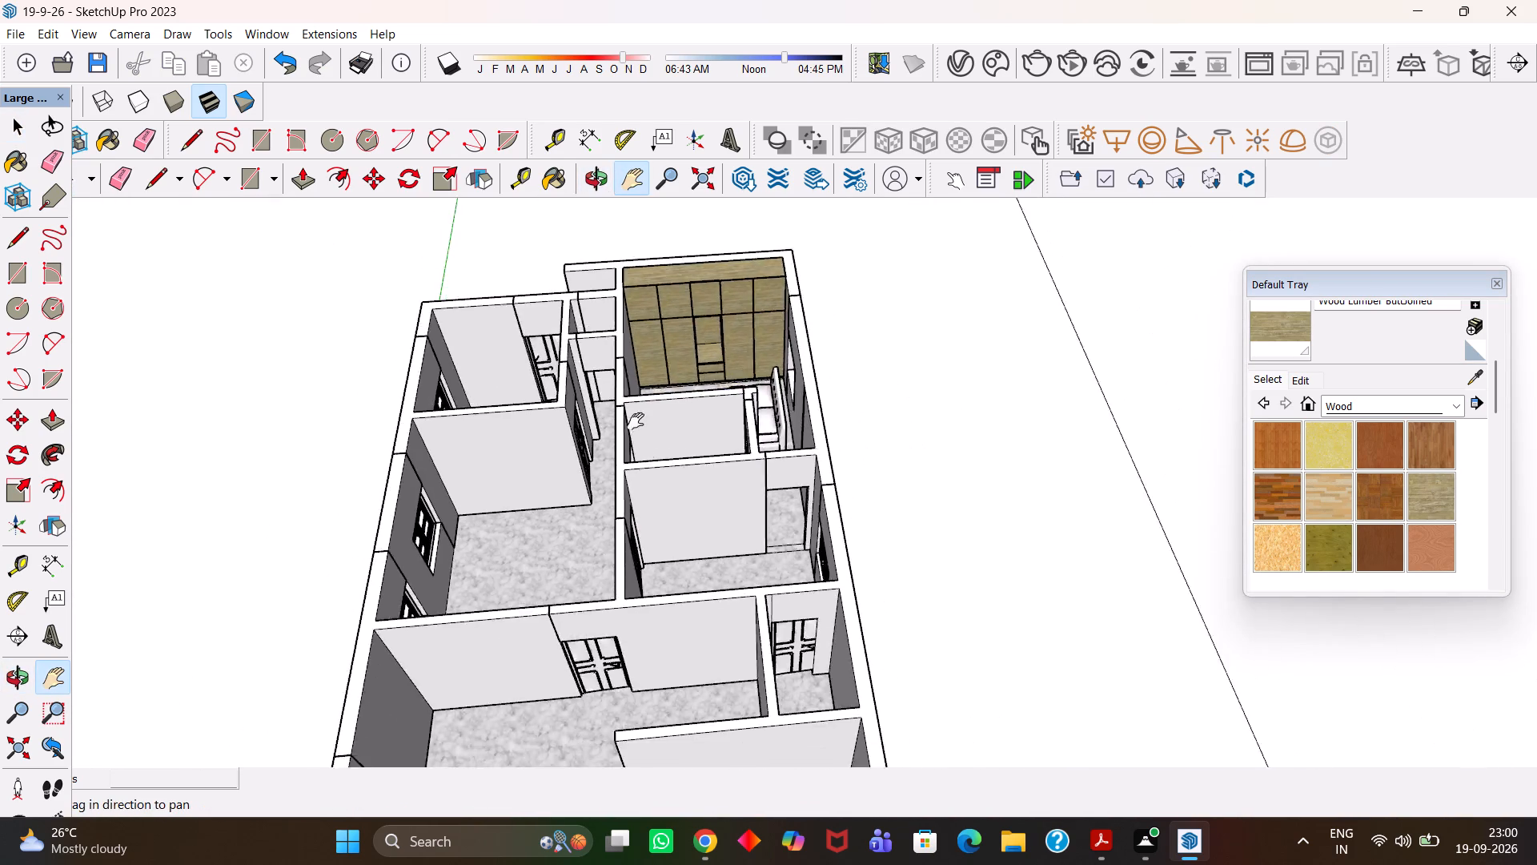
pyautogui.scroll(1, 630, 409)
pyautogui.moveTo(630, 408); pyautogui.dragTo(646, 532, button='middle')
pyautogui.scroll(4, 645, 532)
pyautogui.press('h')
pyautogui.scroll(-5, 646, 521)
pyautogui.moveTo(594, 505); pyautogui.dragTo(829, 489, button='middle')
pyautogui.scroll(1, 824, 491)
pyautogui.scroll(-4, 815, 478)
pyautogui.moveTo(645, 458); pyautogui.dragTo(869, 494, button='middle')
pyautogui.scroll(2, 747, 492)
pyautogui.scroll(2, 869, 494)
pyautogui.press('h')
pyautogui.scroll(-1, 828, 500)
pyautogui.scroll(2, 828, 500)
pyautogui.moveTo(668, 478); pyautogui.dragTo(796, 490)
pyautogui.scroll(-4, 800, 492)
pyautogui.moveTo(950, 510); pyautogui.dragTo(656, 469)
pyautogui.scroll(5, 644, 461)
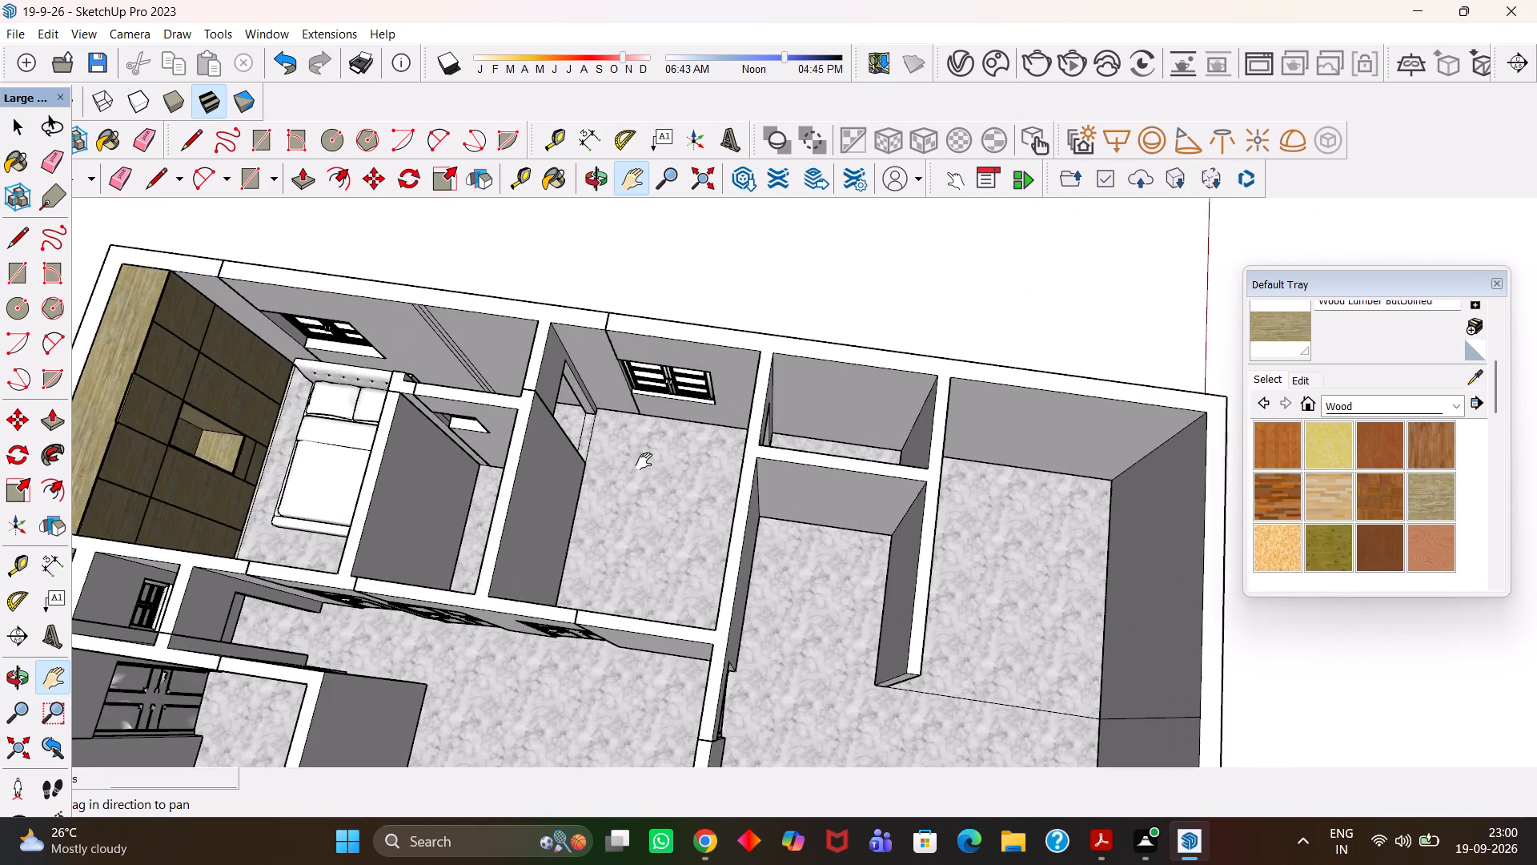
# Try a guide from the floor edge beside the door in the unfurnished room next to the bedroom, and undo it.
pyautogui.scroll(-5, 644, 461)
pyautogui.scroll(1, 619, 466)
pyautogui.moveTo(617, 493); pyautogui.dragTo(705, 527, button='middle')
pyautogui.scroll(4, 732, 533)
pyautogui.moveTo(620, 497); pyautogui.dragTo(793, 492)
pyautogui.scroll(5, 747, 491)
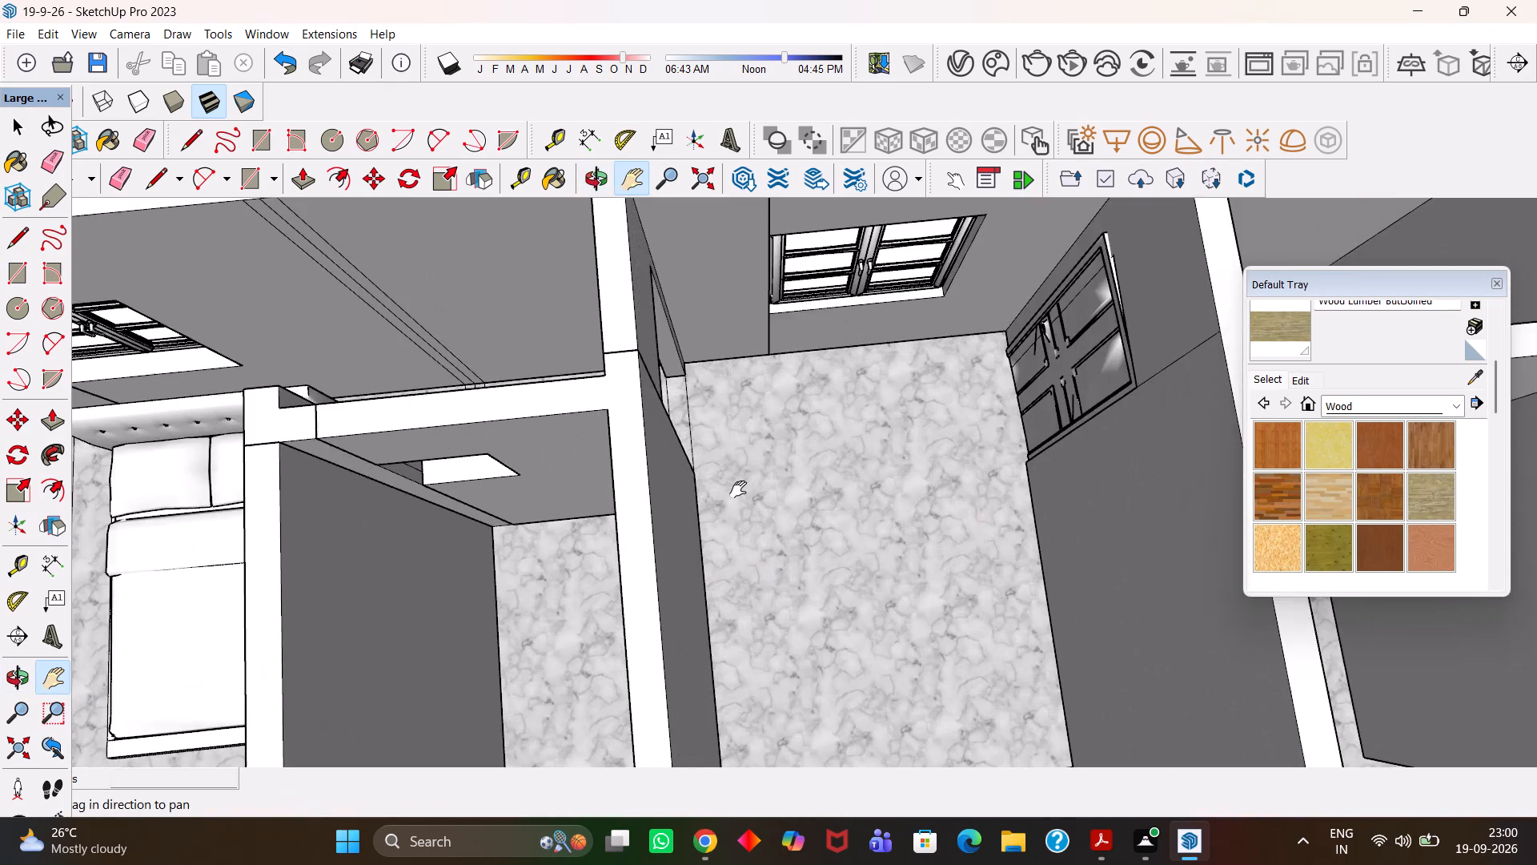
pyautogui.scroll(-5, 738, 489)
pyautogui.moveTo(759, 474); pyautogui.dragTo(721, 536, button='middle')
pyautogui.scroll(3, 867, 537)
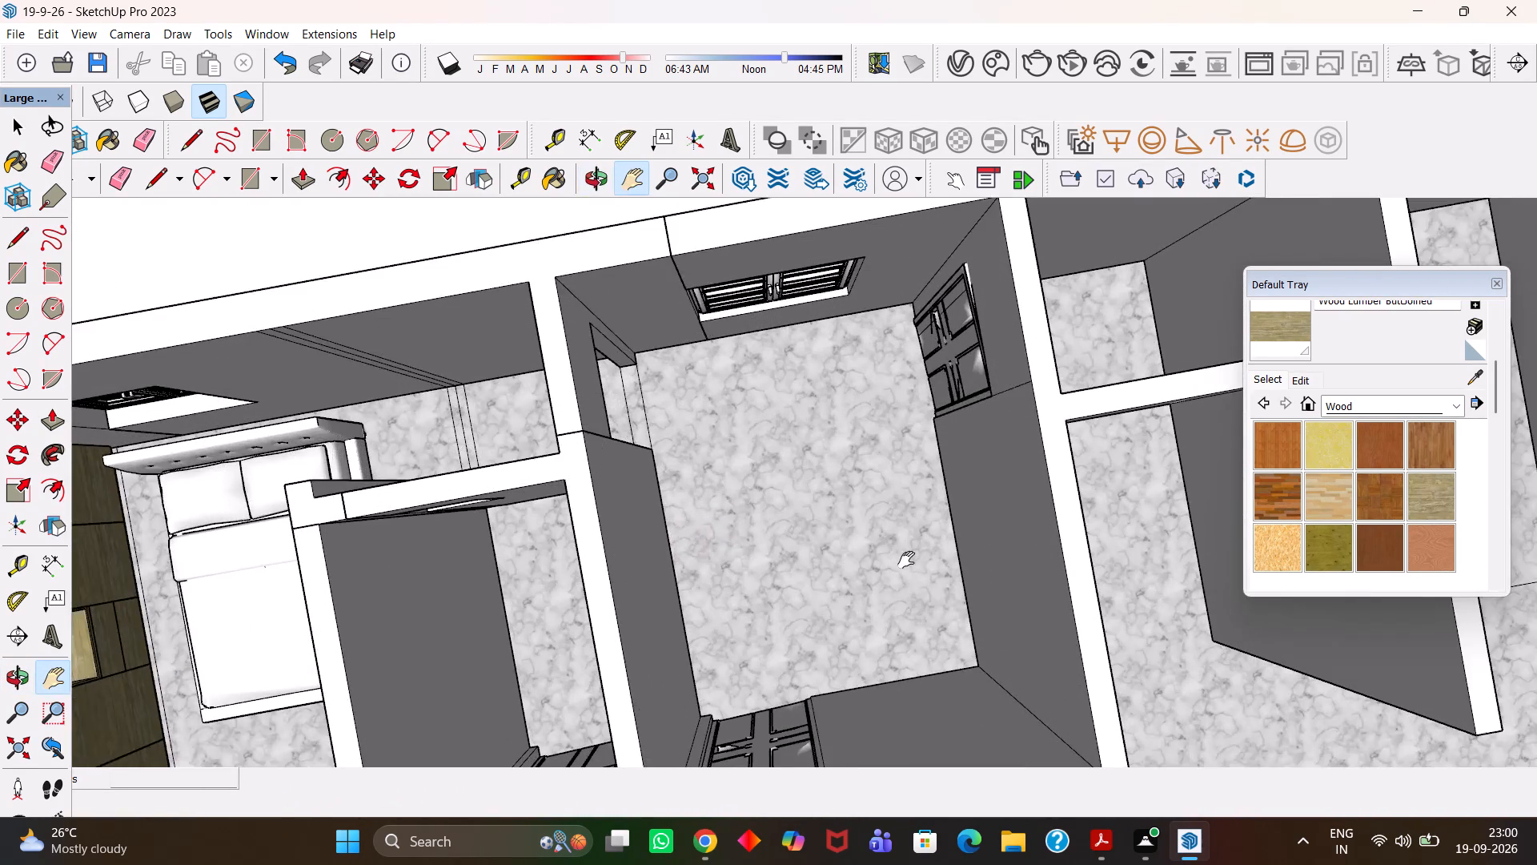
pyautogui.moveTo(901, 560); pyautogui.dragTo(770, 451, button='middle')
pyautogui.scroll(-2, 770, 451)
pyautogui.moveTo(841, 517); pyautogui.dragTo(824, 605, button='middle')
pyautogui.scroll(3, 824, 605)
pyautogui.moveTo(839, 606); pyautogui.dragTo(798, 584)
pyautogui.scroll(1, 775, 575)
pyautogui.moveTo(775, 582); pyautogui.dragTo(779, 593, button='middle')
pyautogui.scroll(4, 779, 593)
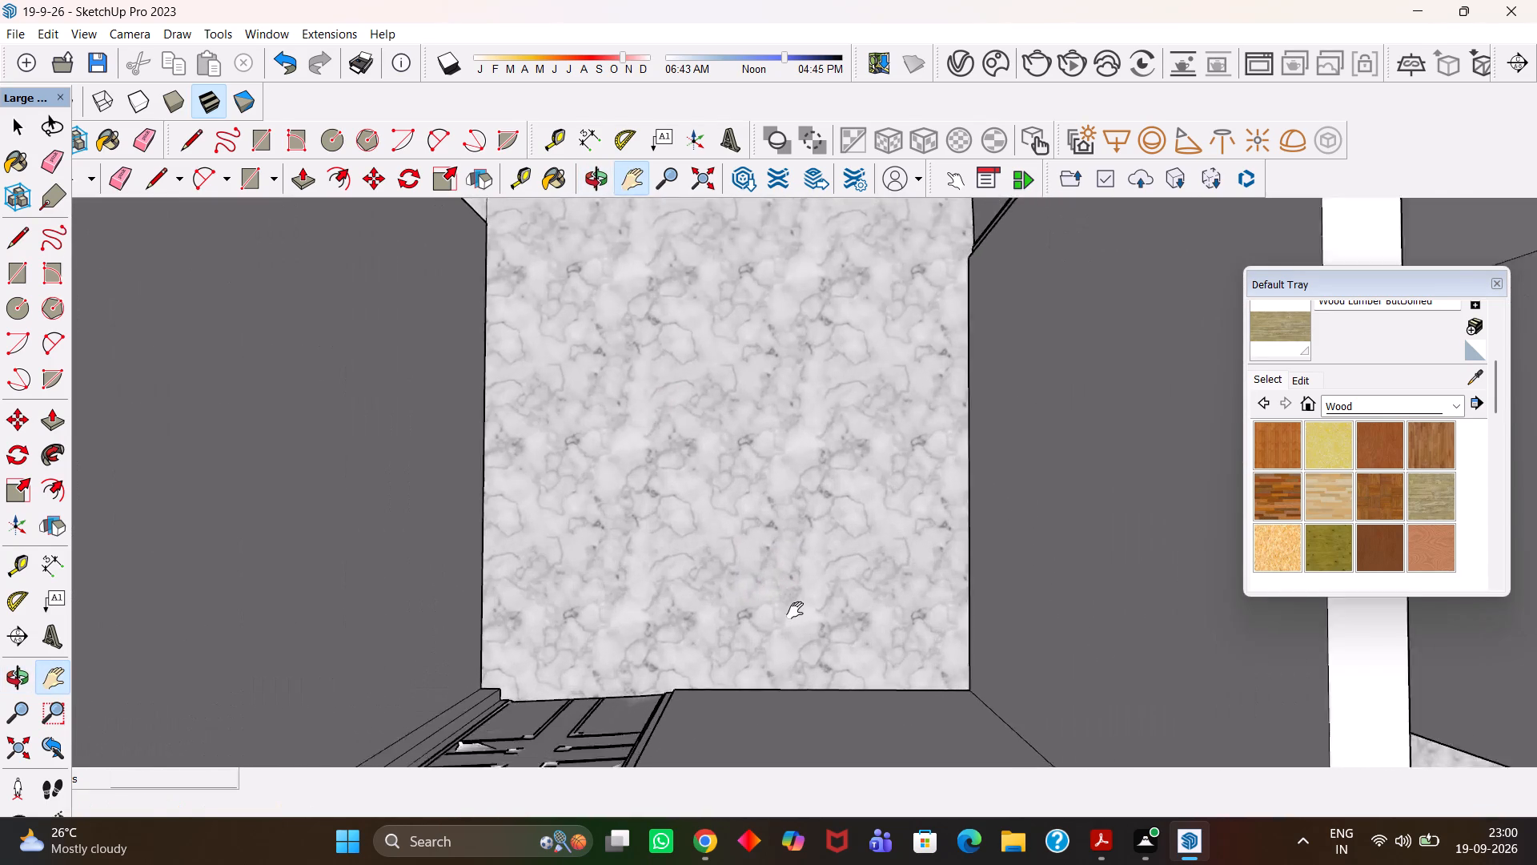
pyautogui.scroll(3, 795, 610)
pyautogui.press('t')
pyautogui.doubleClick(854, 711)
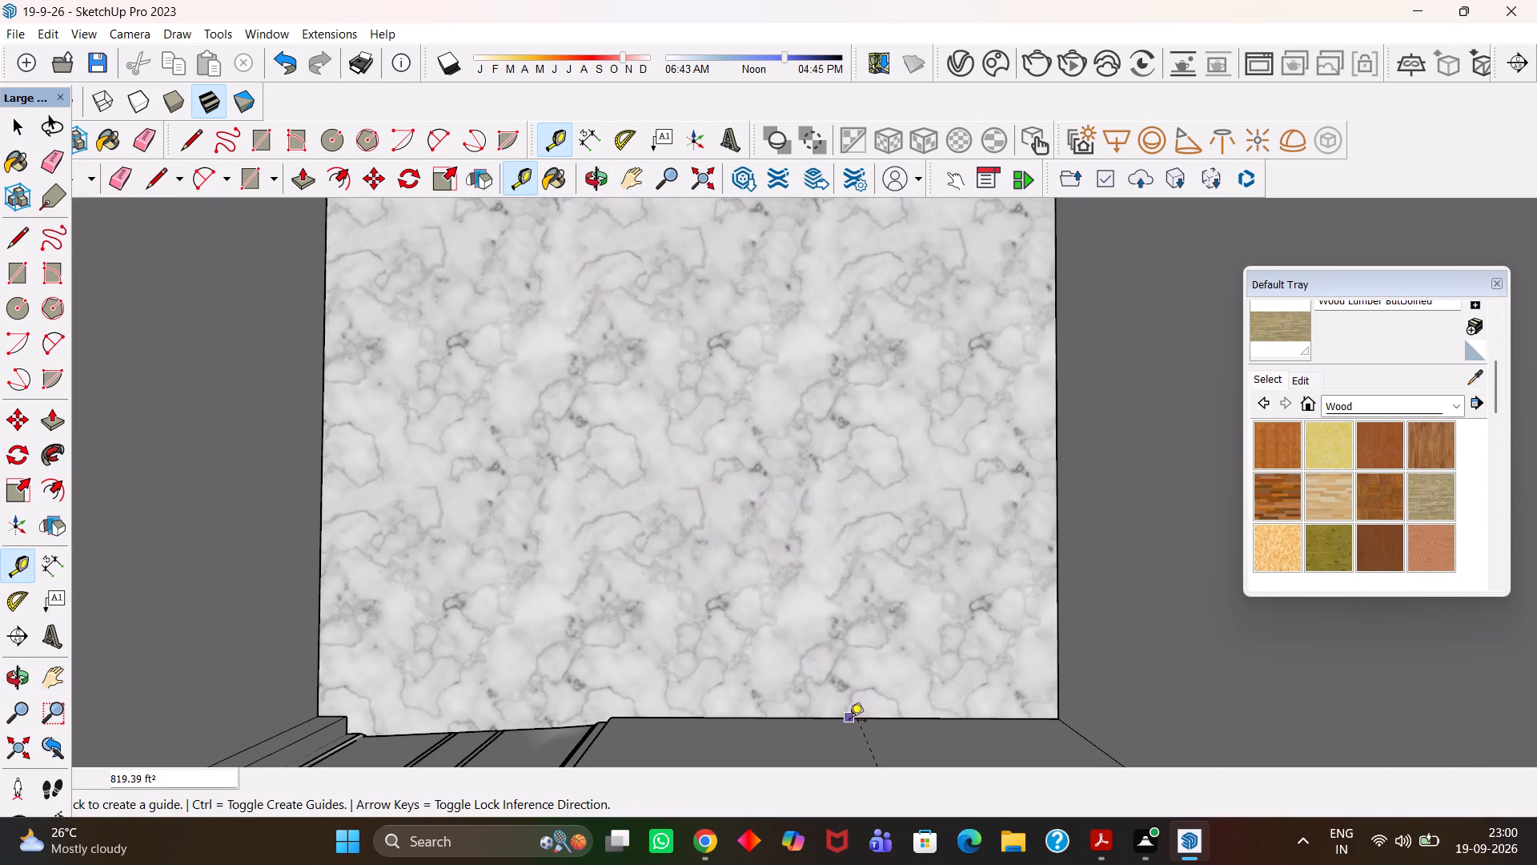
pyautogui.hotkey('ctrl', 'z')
# Place a guide along the floor edge of the door wall and a parallel guide 2' into the room.
pyautogui.scroll(2, 849, 719)
pyautogui.scroll(-2, 849, 719)
pyautogui.press('h')
pyautogui.moveTo(859, 706); pyautogui.dragTo(863, 628)
pyautogui.moveTo(835, 631); pyautogui.dragTo(829, 653, button='middle')
pyautogui.scroll(2, 829, 653)
pyautogui.press('t')
pyautogui.doubleClick(826, 637)
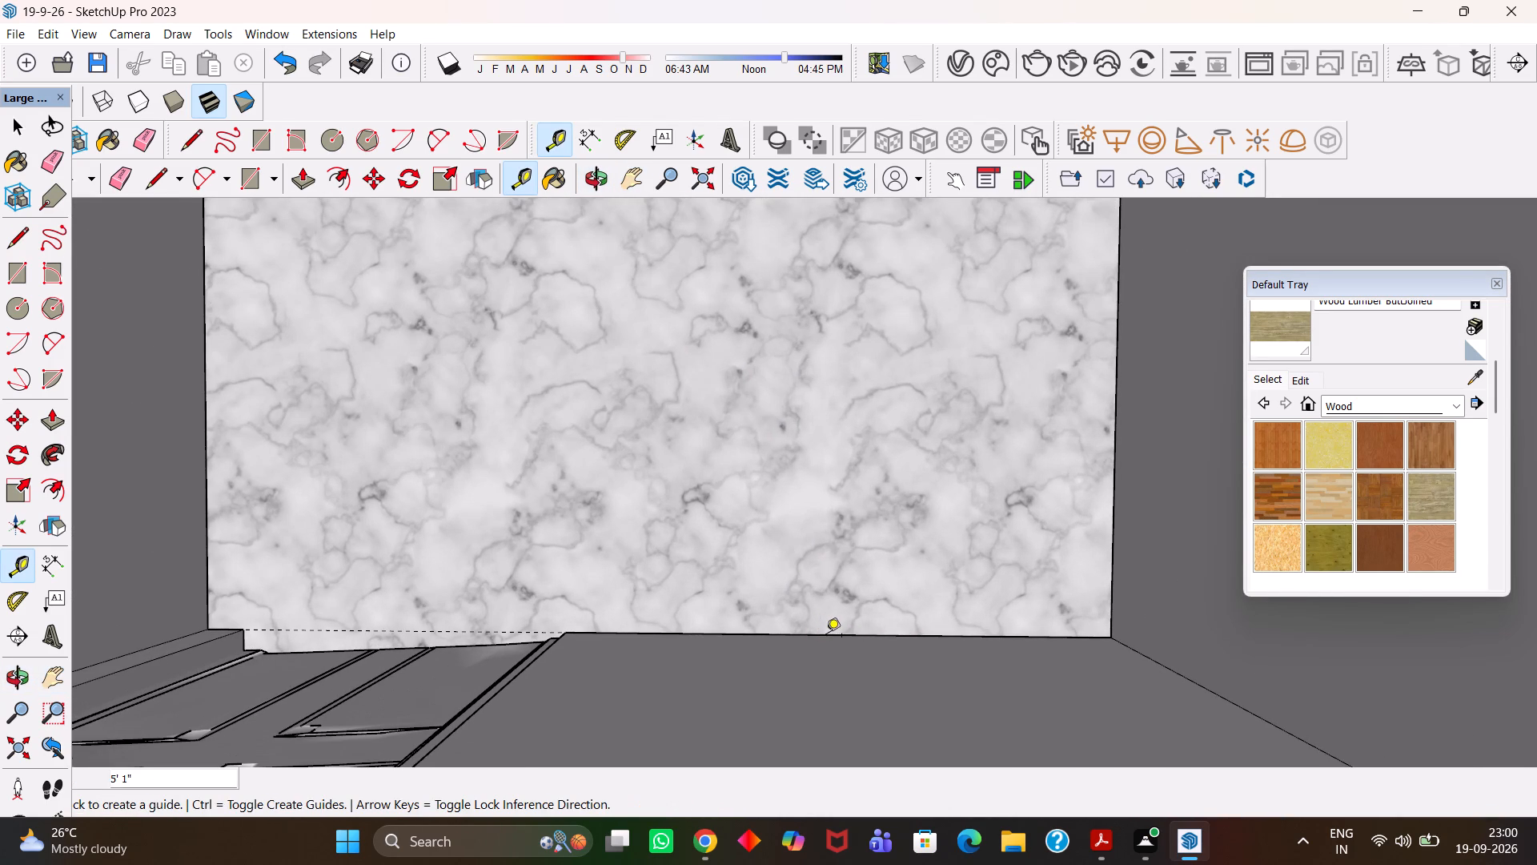
pyautogui.scroll(3, 826, 637)
pyautogui.click(823, 635)
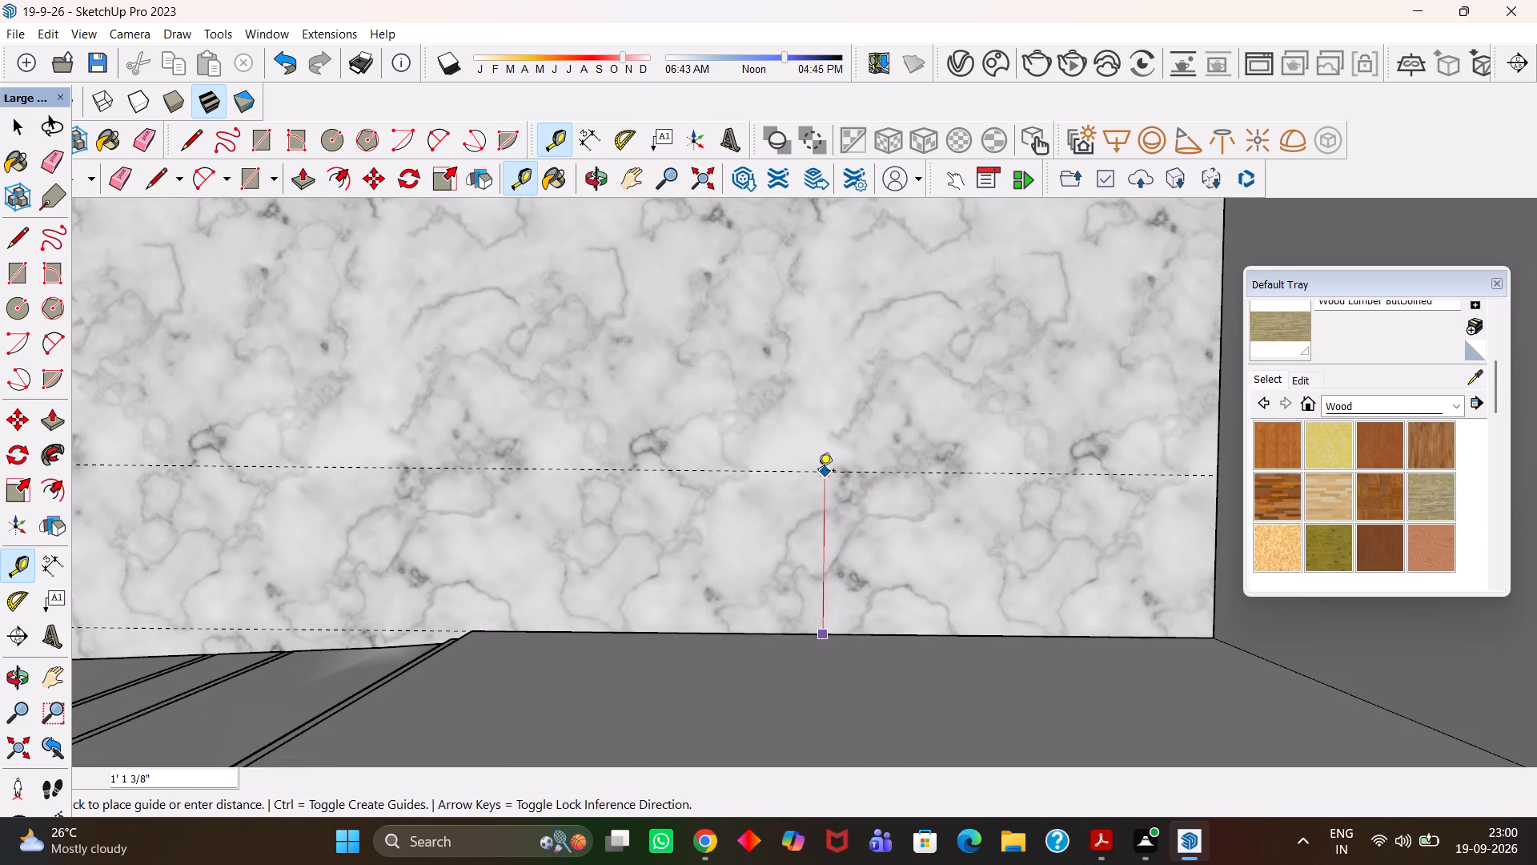
pyautogui.write("2'")
pyautogui.press('Return')
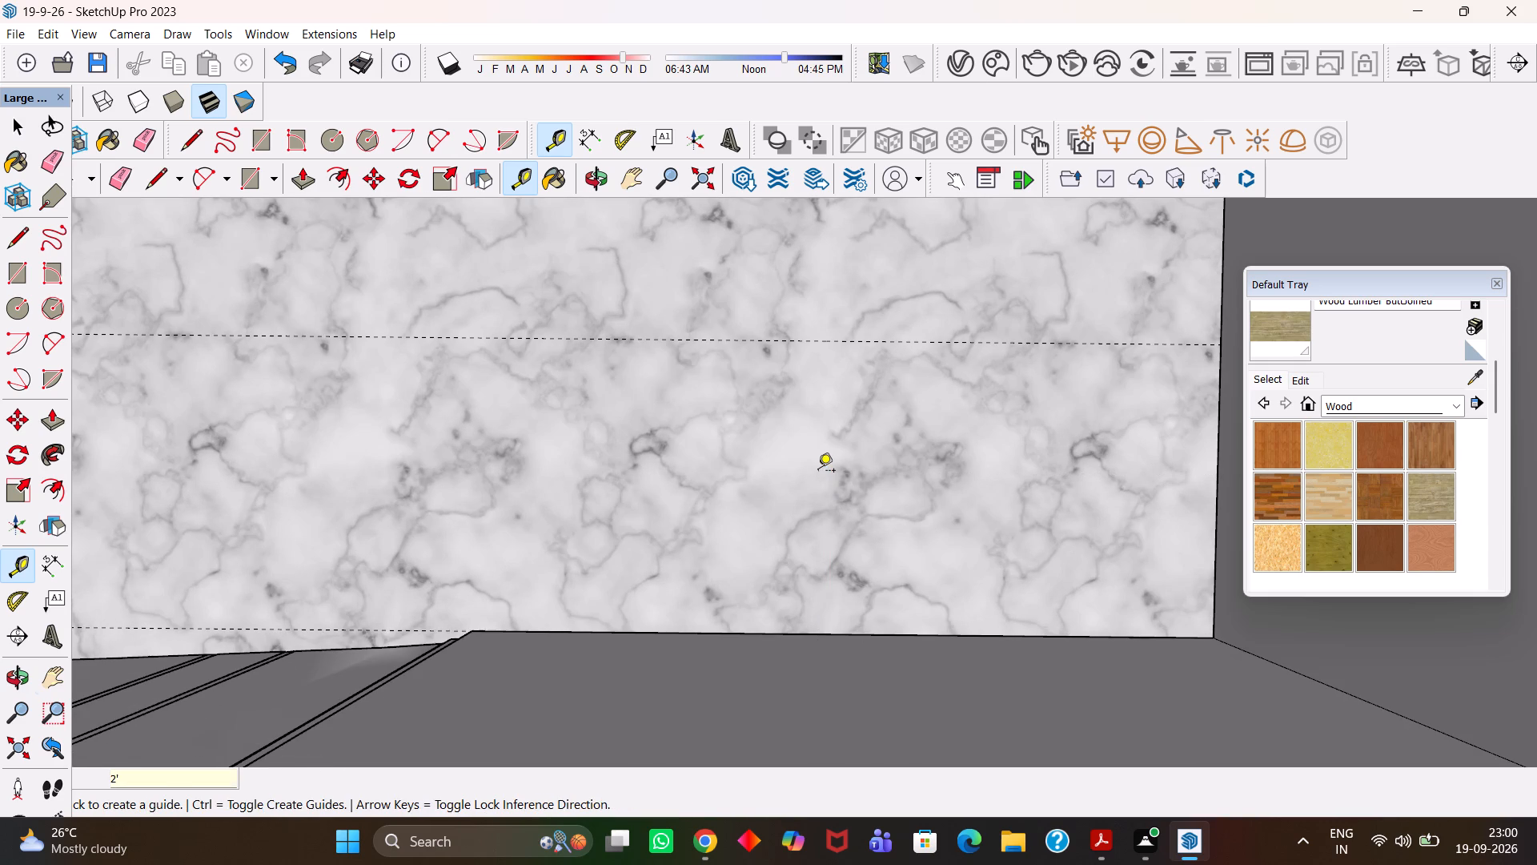
# Place a guide parallel to the side wall, about 5' 1" away, through the door opening's near corner.
pyautogui.press('h')
pyautogui.scroll(-5, 818, 472)
pyautogui.moveTo(833, 456); pyautogui.dragTo(819, 504)
pyautogui.scroll(-4, 819, 504)
pyautogui.press('t')
pyautogui.scroll(2, 957, 511)
pyautogui.tripleClick(985, 502)
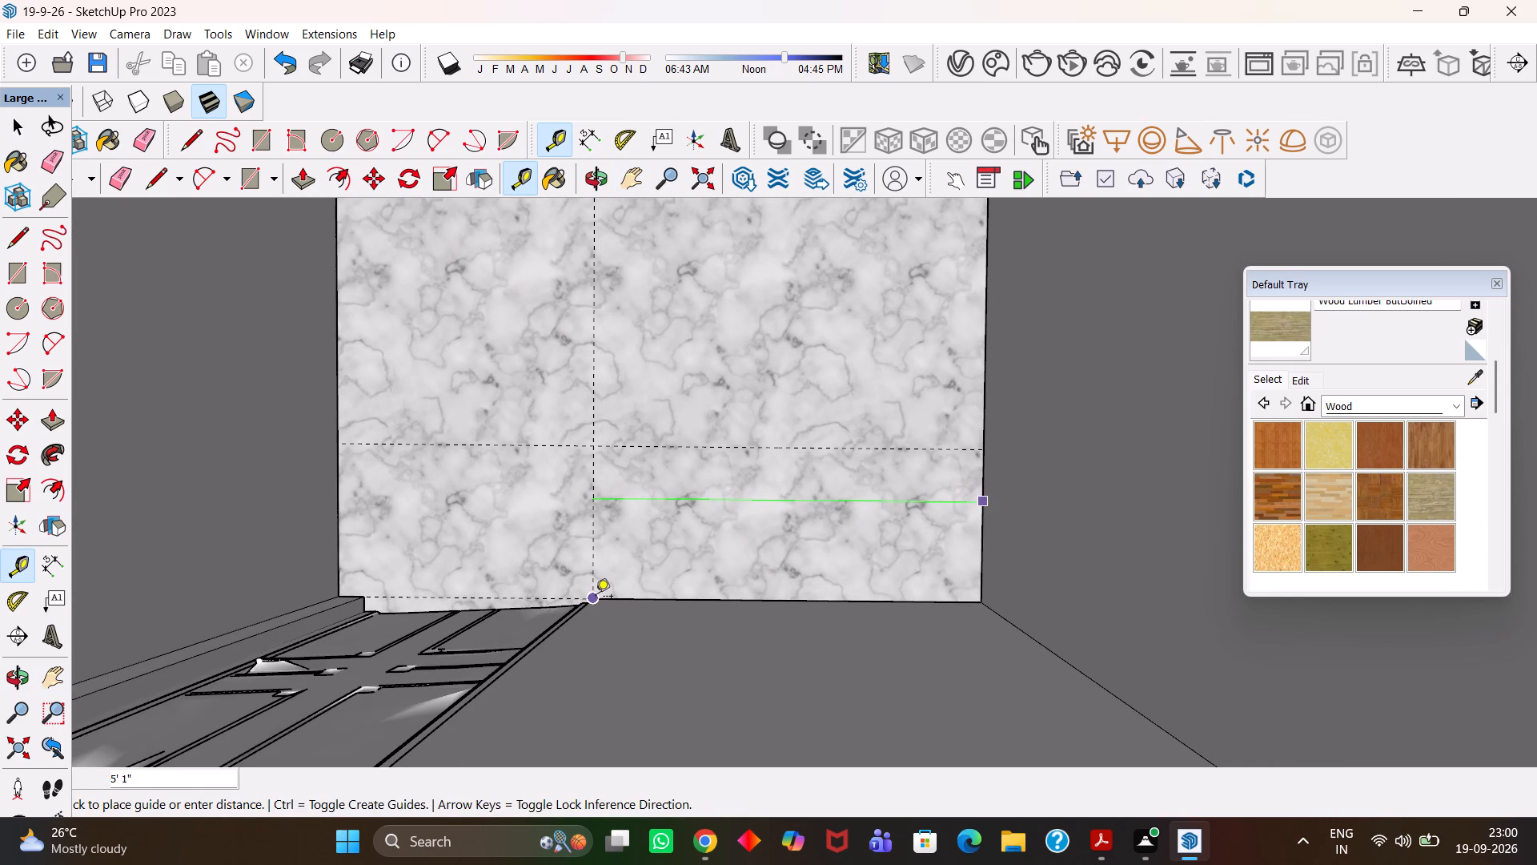
pyautogui.scroll(7, 597, 596)
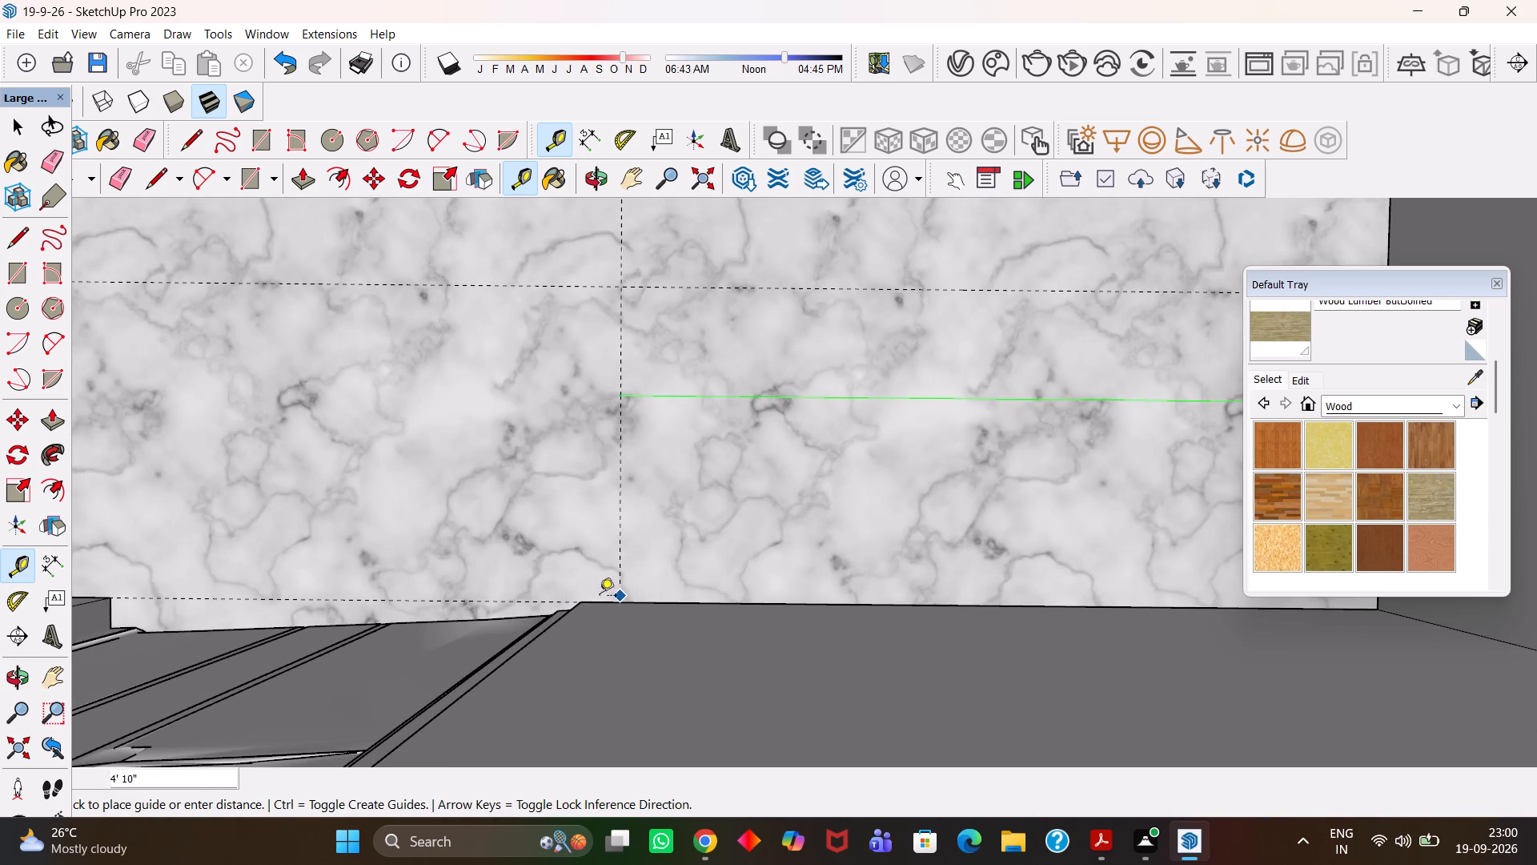
pyautogui.click(574, 600)
# Offset another guide 6" from the door-corner guide, towards the side wall.
pyautogui.scroll(-7, 617, 574)
pyautogui.press('h')
pyautogui.moveTo(736, 516); pyautogui.dragTo(716, 569)
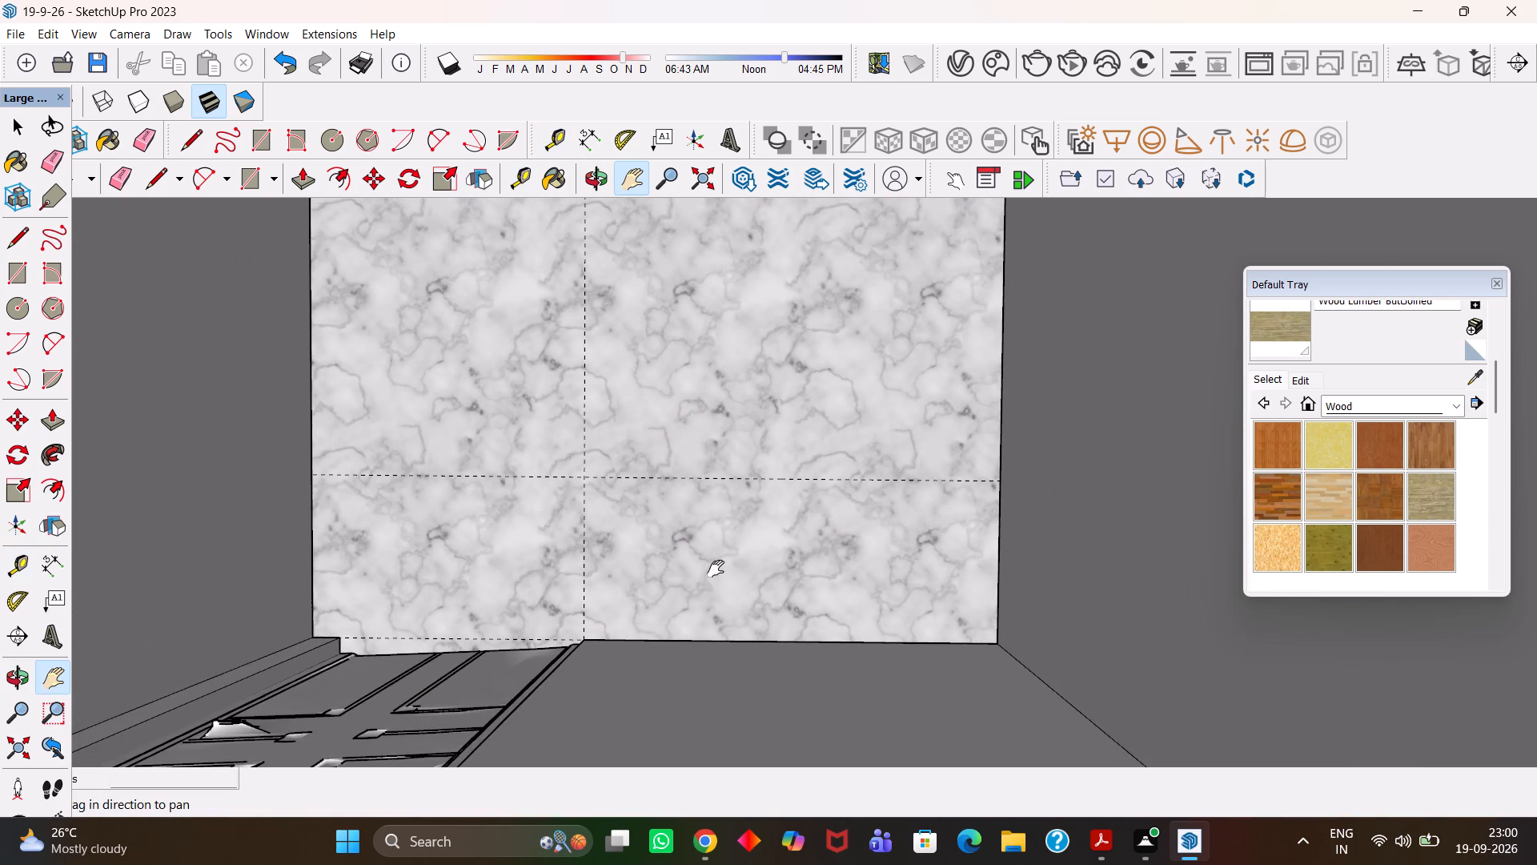
pyautogui.moveTo(675, 565); pyautogui.dragTo(677, 553, button='middle')
pyautogui.press('t')
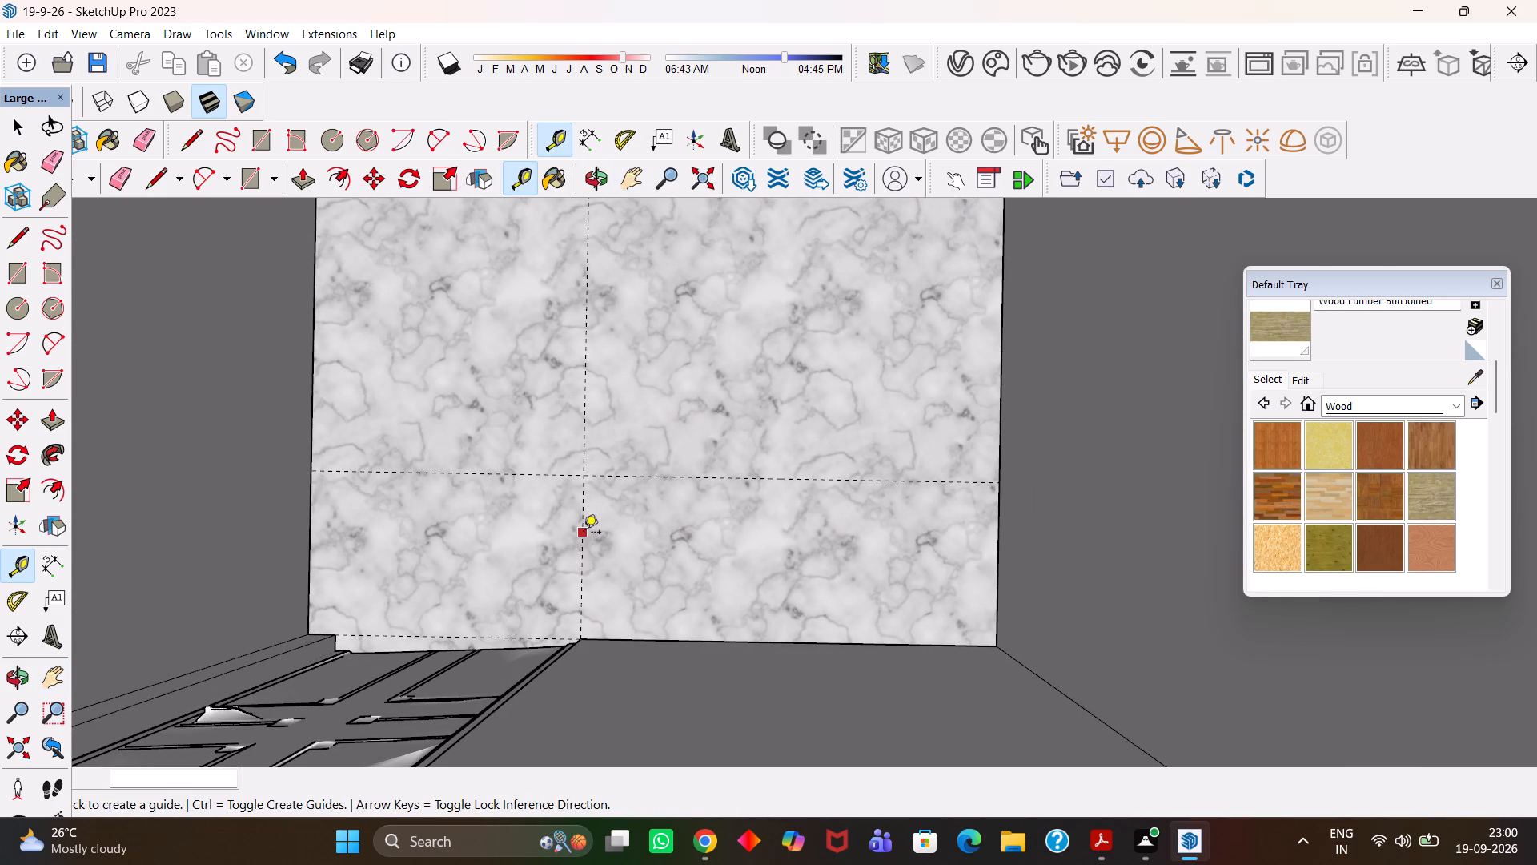
pyautogui.click(584, 533)
pyautogui.write('6"')
pyautogui.press('Return')
# Draw a 4' 7" by 2' rectangle on the floor from the guide intersection to the room's corner beside the door.
pyautogui.press('h')
pyautogui.scroll(3, 652, 526)
pyautogui.scroll(-4, 652, 526)
pyautogui.press('space')
pyautogui.click(728, 557)
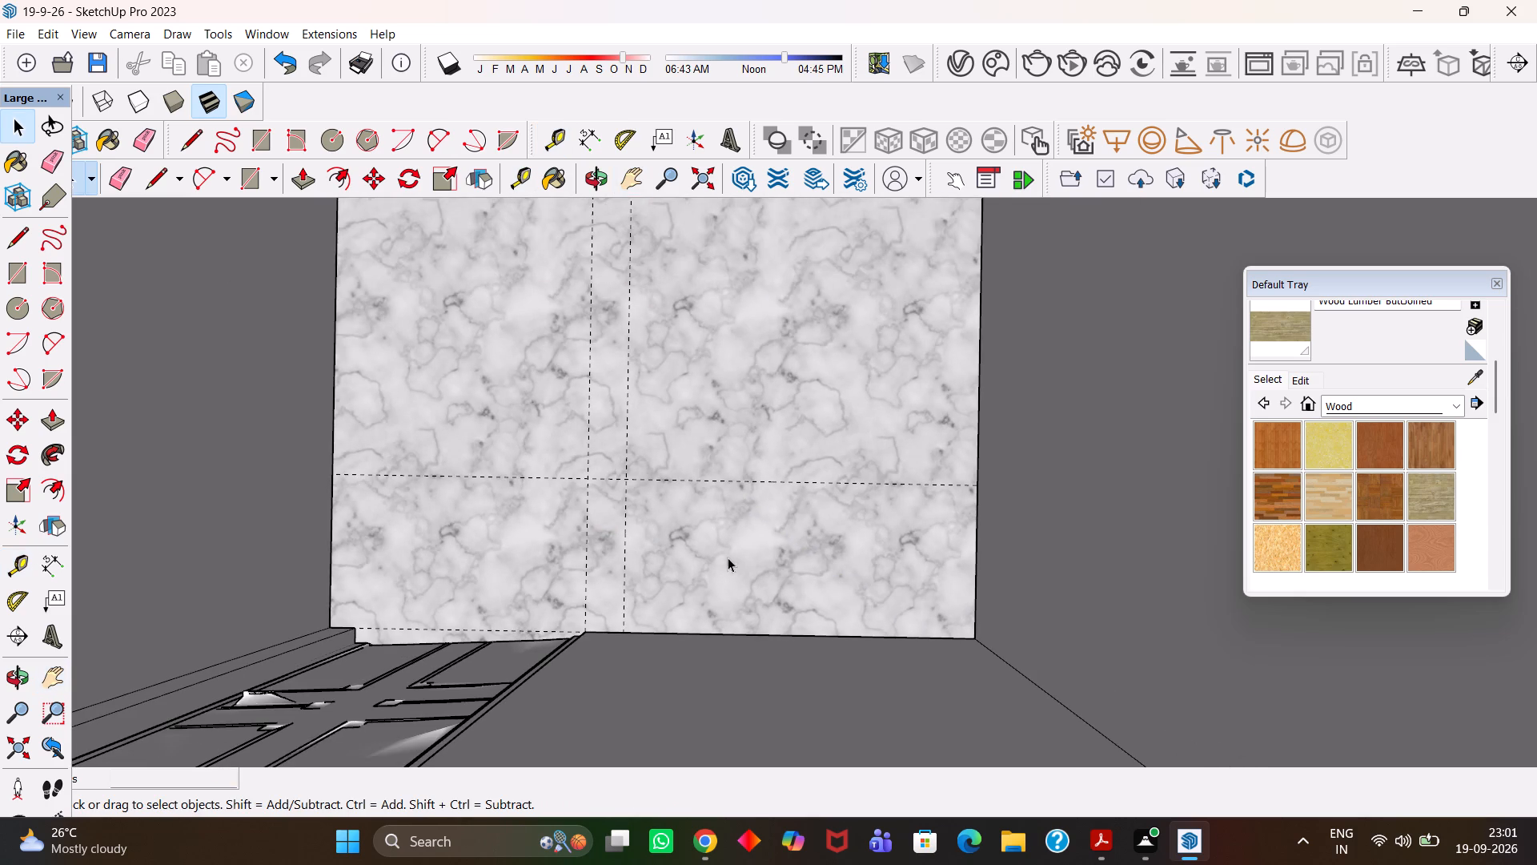
pyautogui.scroll(5, 664, 553)
pyautogui.press('r')
pyautogui.click(598, 429)
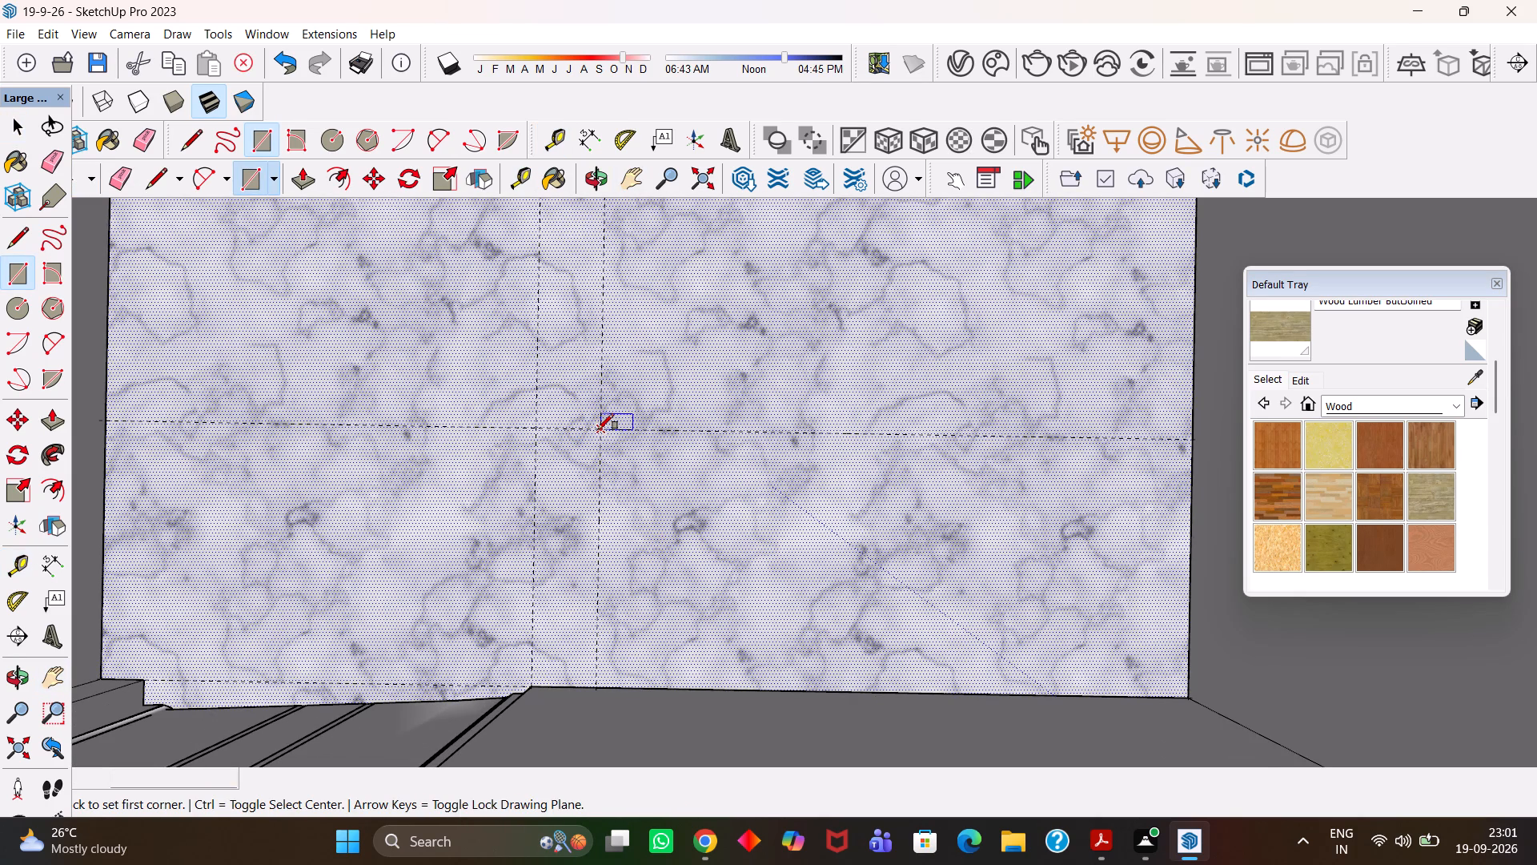
pyautogui.click(1190, 695)
# Paint the new floor rectangle white from the Colors material collection.
pyautogui.scroll(-4, 1017, 675)
pyautogui.press('h')
pyautogui.moveTo(1067, 658); pyautogui.dragTo(838, 657)
pyautogui.scroll(-2, 1331, 490)
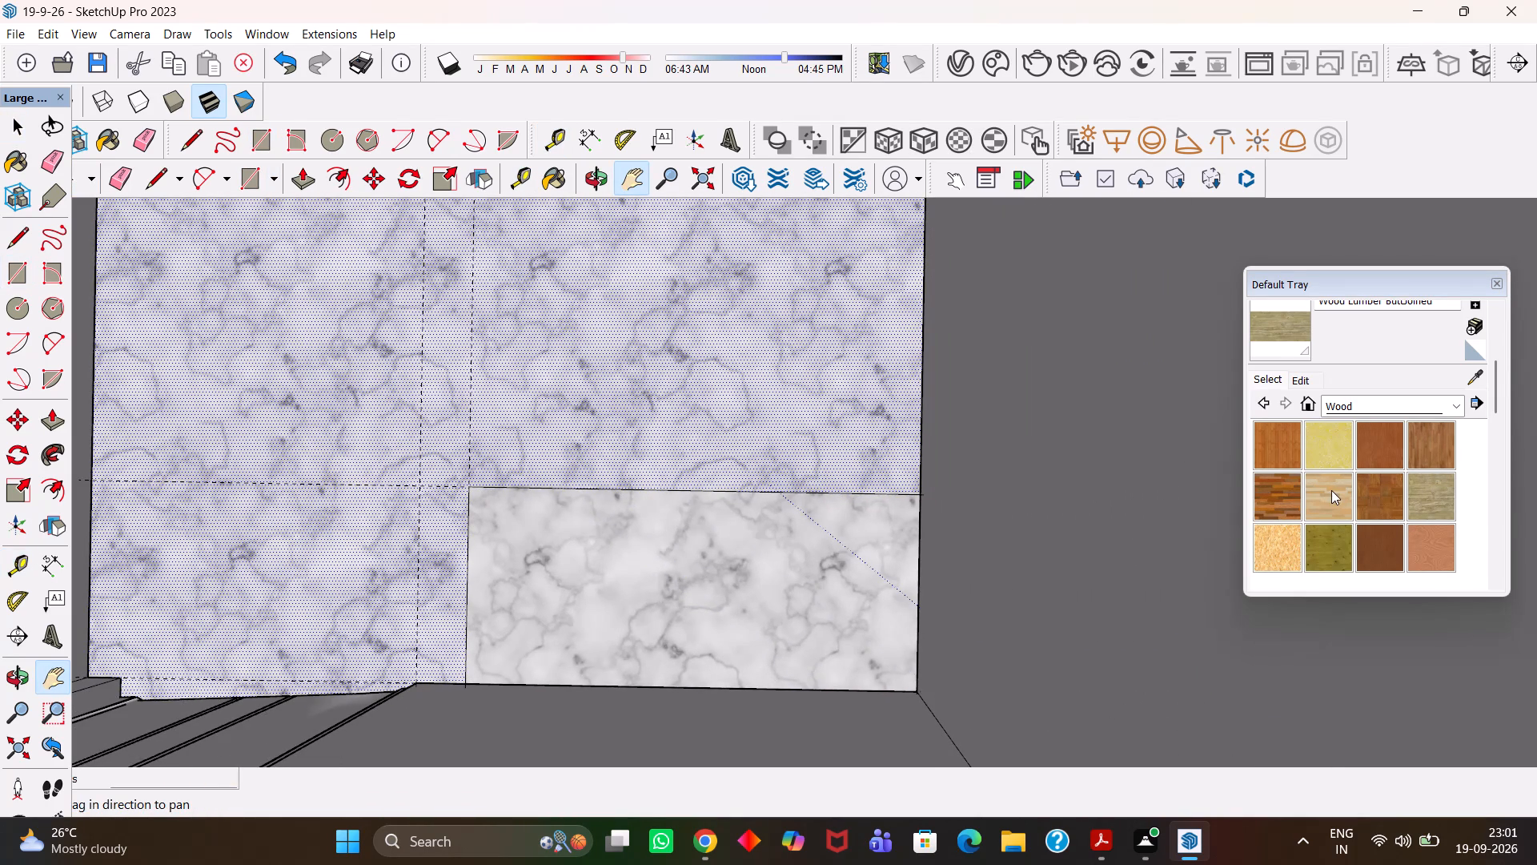
pyautogui.scroll(-4, 1331, 490)
pyautogui.click(1388, 408)
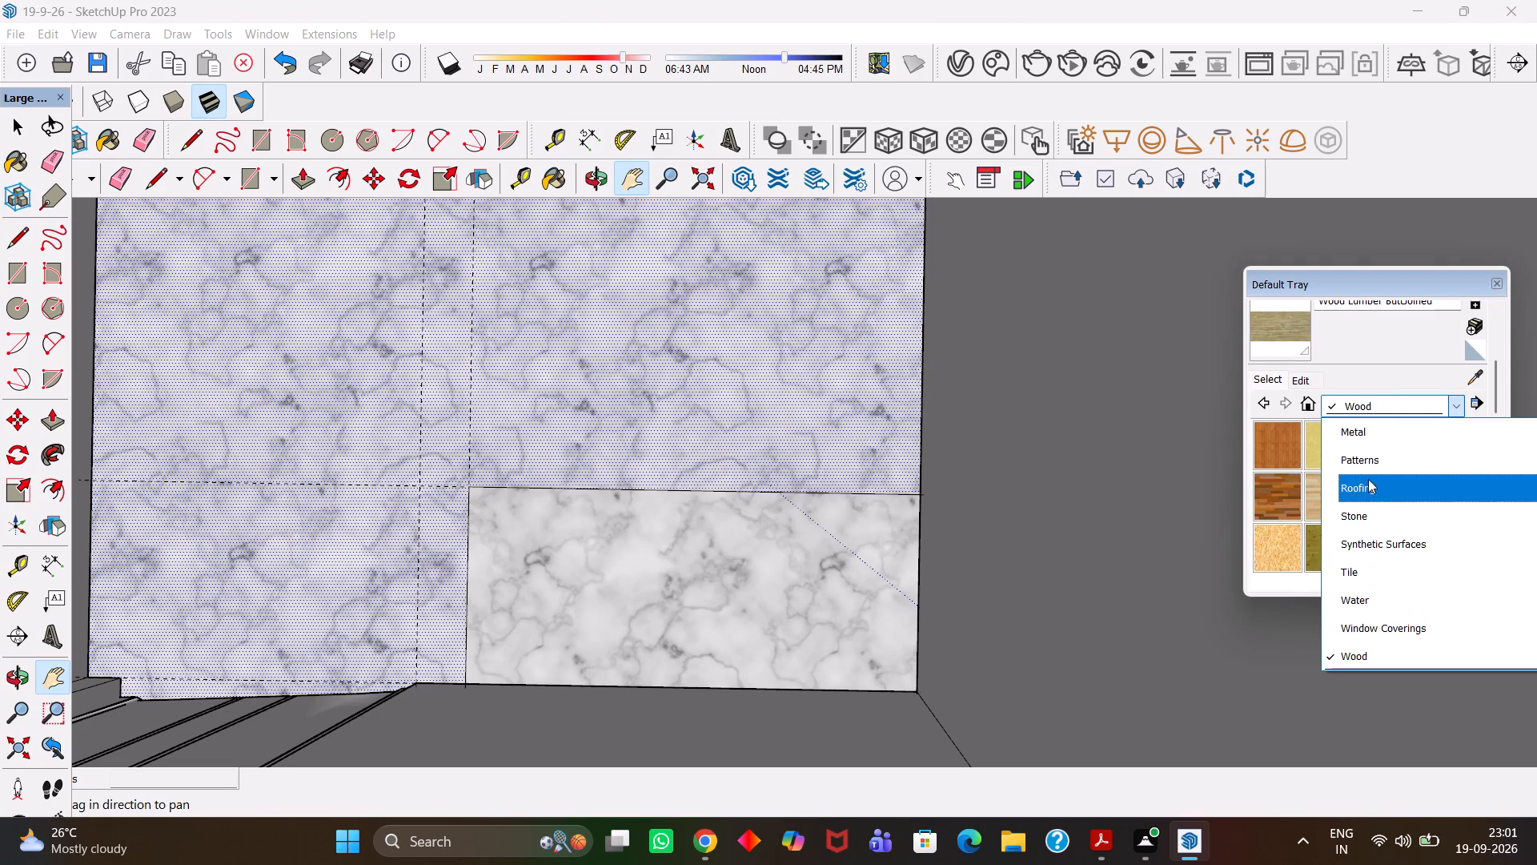
pyautogui.scroll(9, 1389, 490)
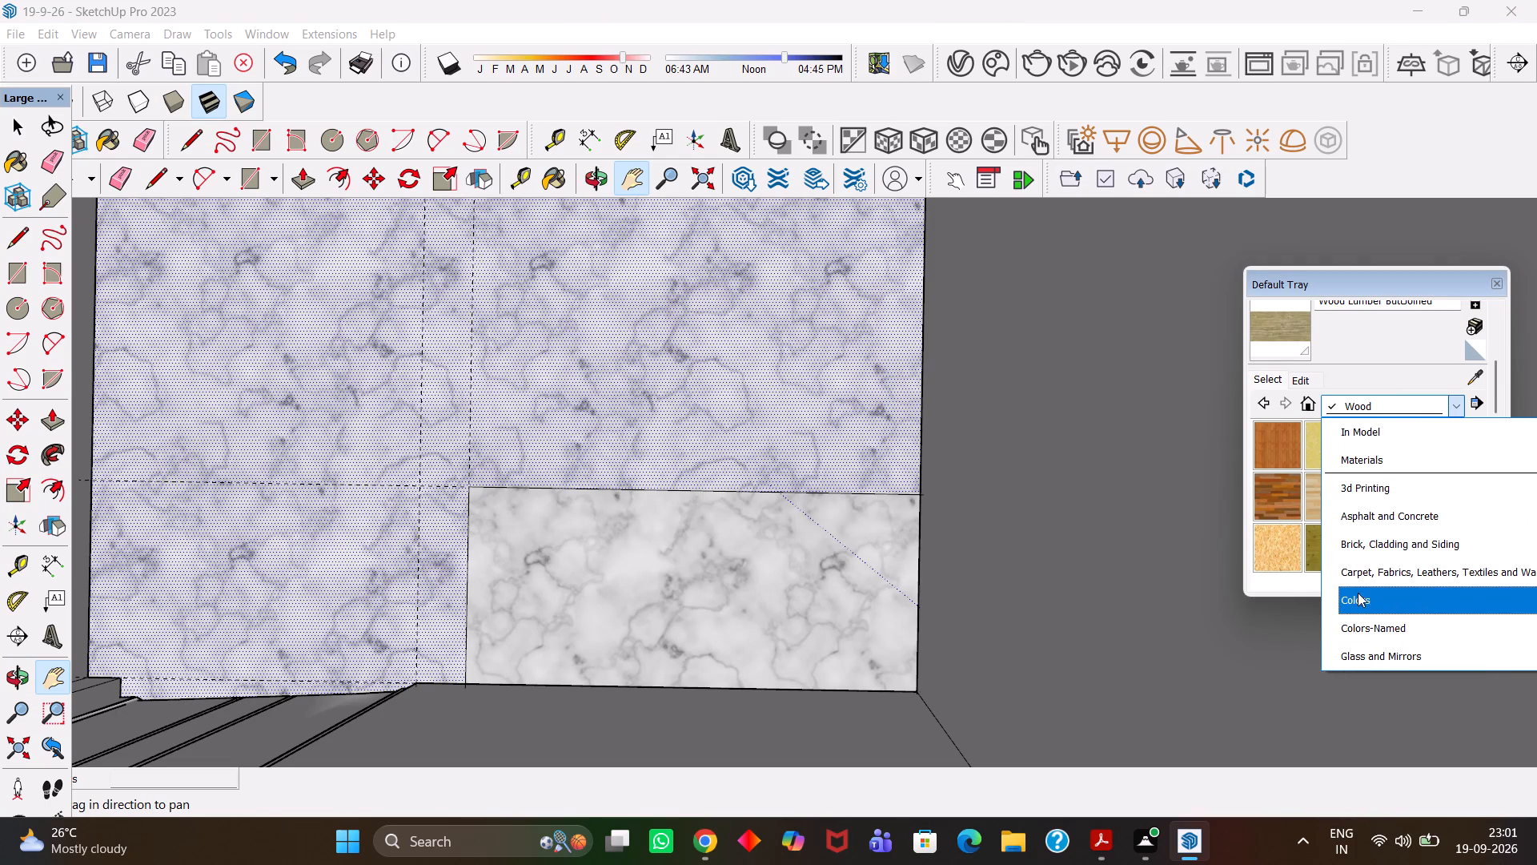
pyautogui.click(1366, 602)
pyautogui.scroll(-6, 1361, 485)
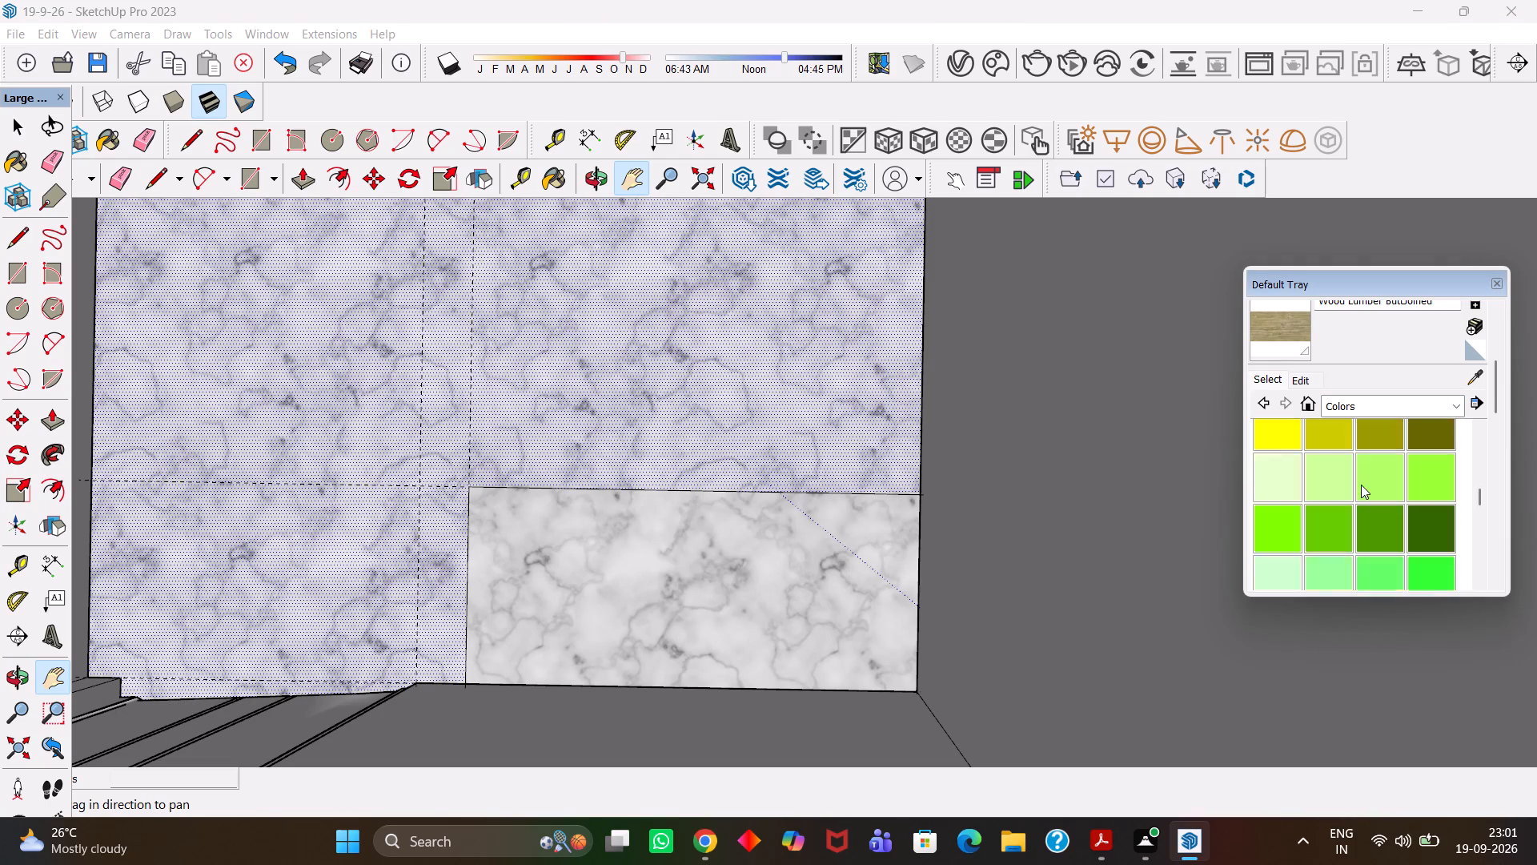
pyautogui.scroll(-7, 1361, 485)
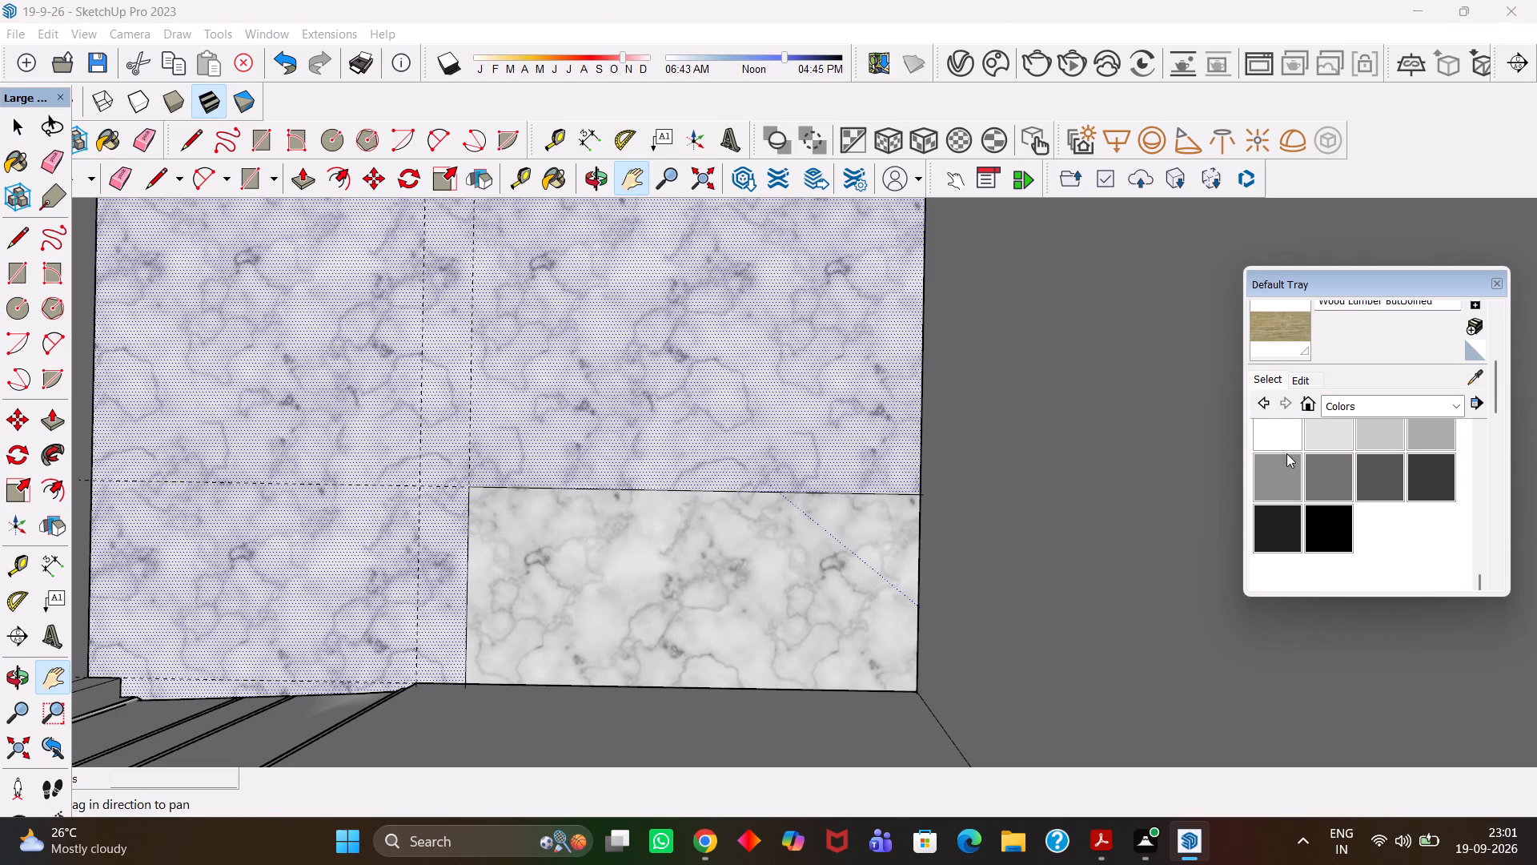
pyautogui.click(1276, 437)
pyautogui.click(707, 592)
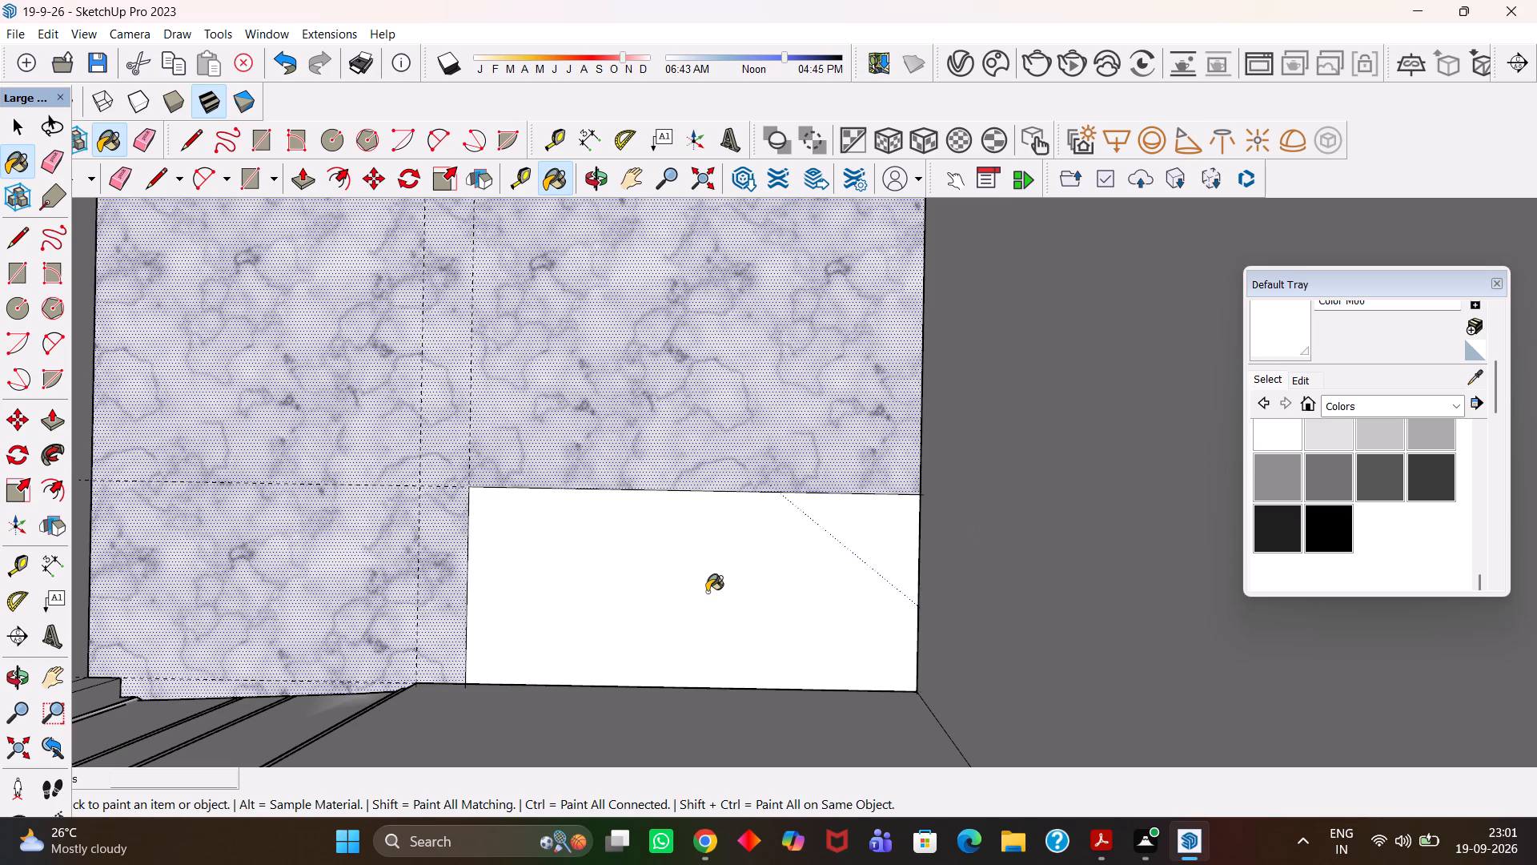
# Copy the white rectangle out of the apartment to the empty area beyond the site's edge.
pyautogui.press('h')
pyautogui.scroll(-9, 707, 592)
pyautogui.moveTo(714, 600); pyautogui.dragTo(721, 569, button='middle')
pyautogui.scroll(-2, 721, 569)
pyautogui.press('space')
pyautogui.click(726, 581)
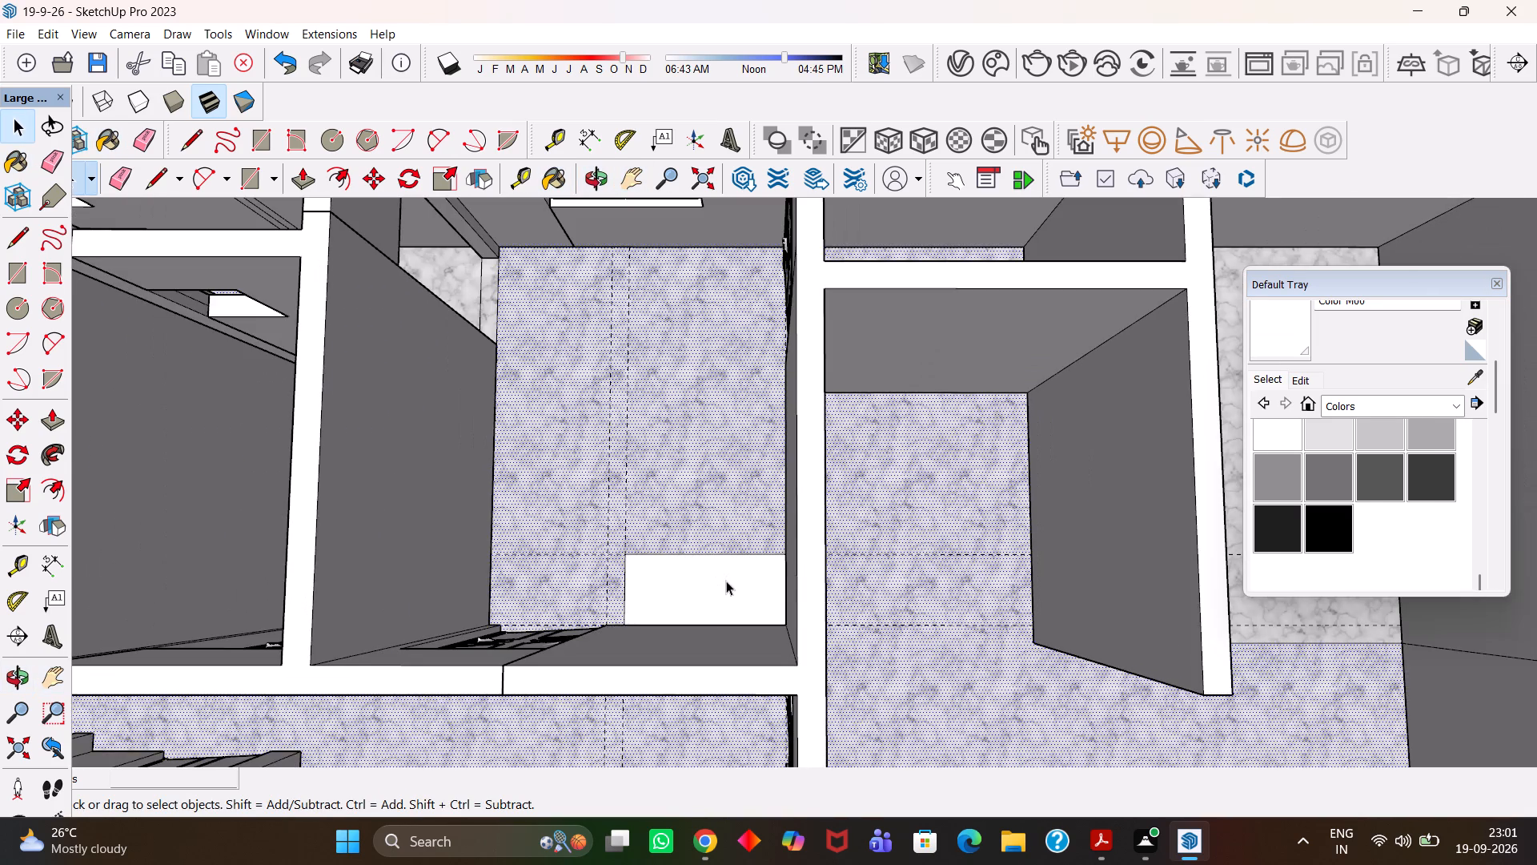
pyautogui.scroll(-4, 726, 582)
pyautogui.press('m')
pyautogui.click(724, 592)
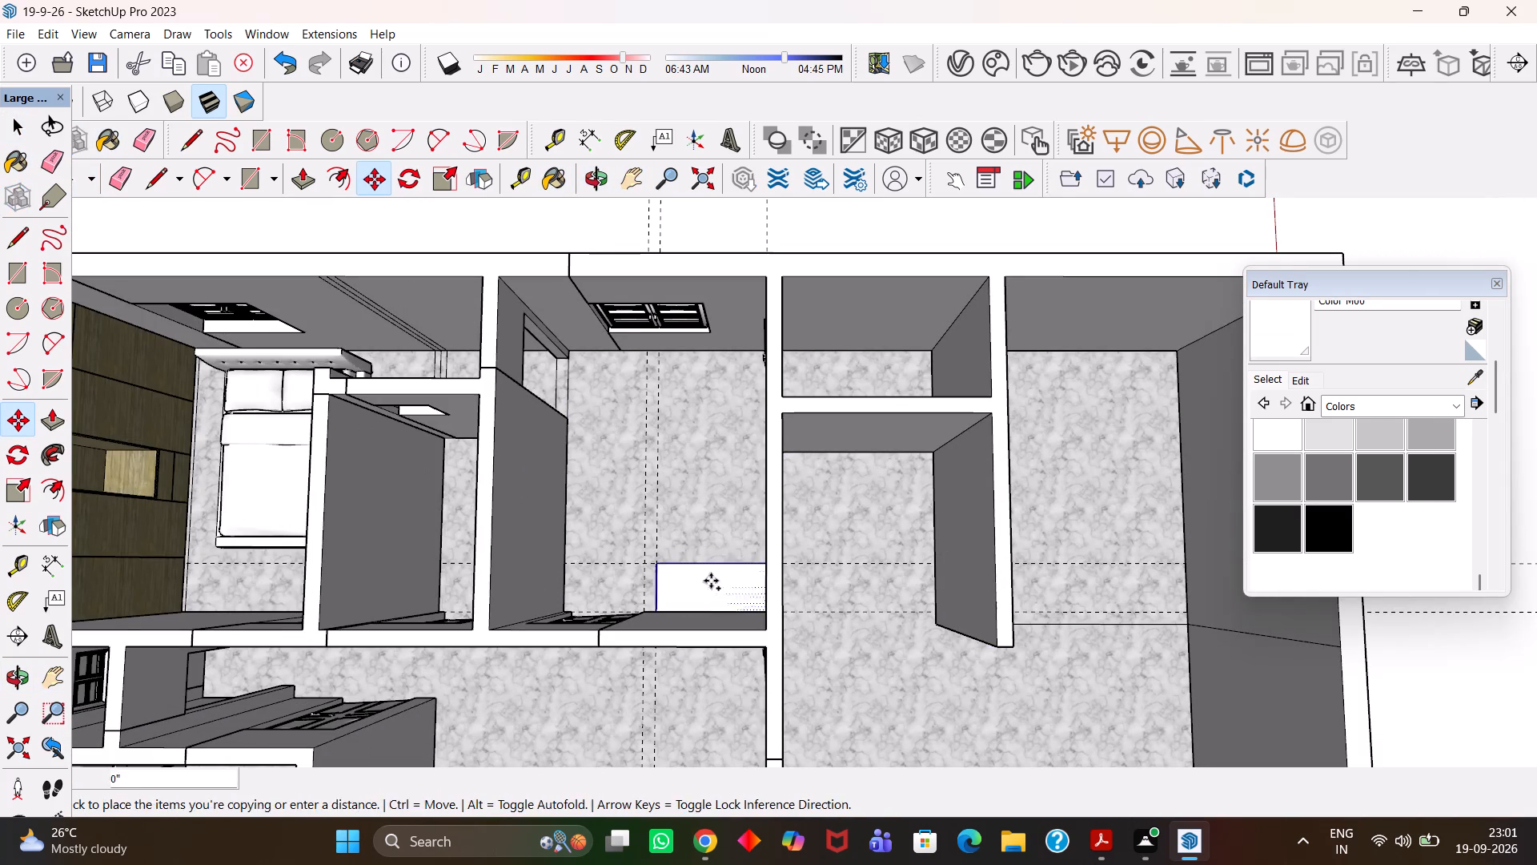
pyautogui.scroll(-9, 681, 552)
pyautogui.press('h')
pyautogui.scroll(-5, 681, 511)
pyautogui.scroll(1, 684, 529)
pyautogui.moveTo(689, 528); pyautogui.dragTo(708, 465, button='middle')
pyautogui.scroll(-1, 708, 464)
pyautogui.moveTo(783, 420); pyautogui.dragTo(708, 557)
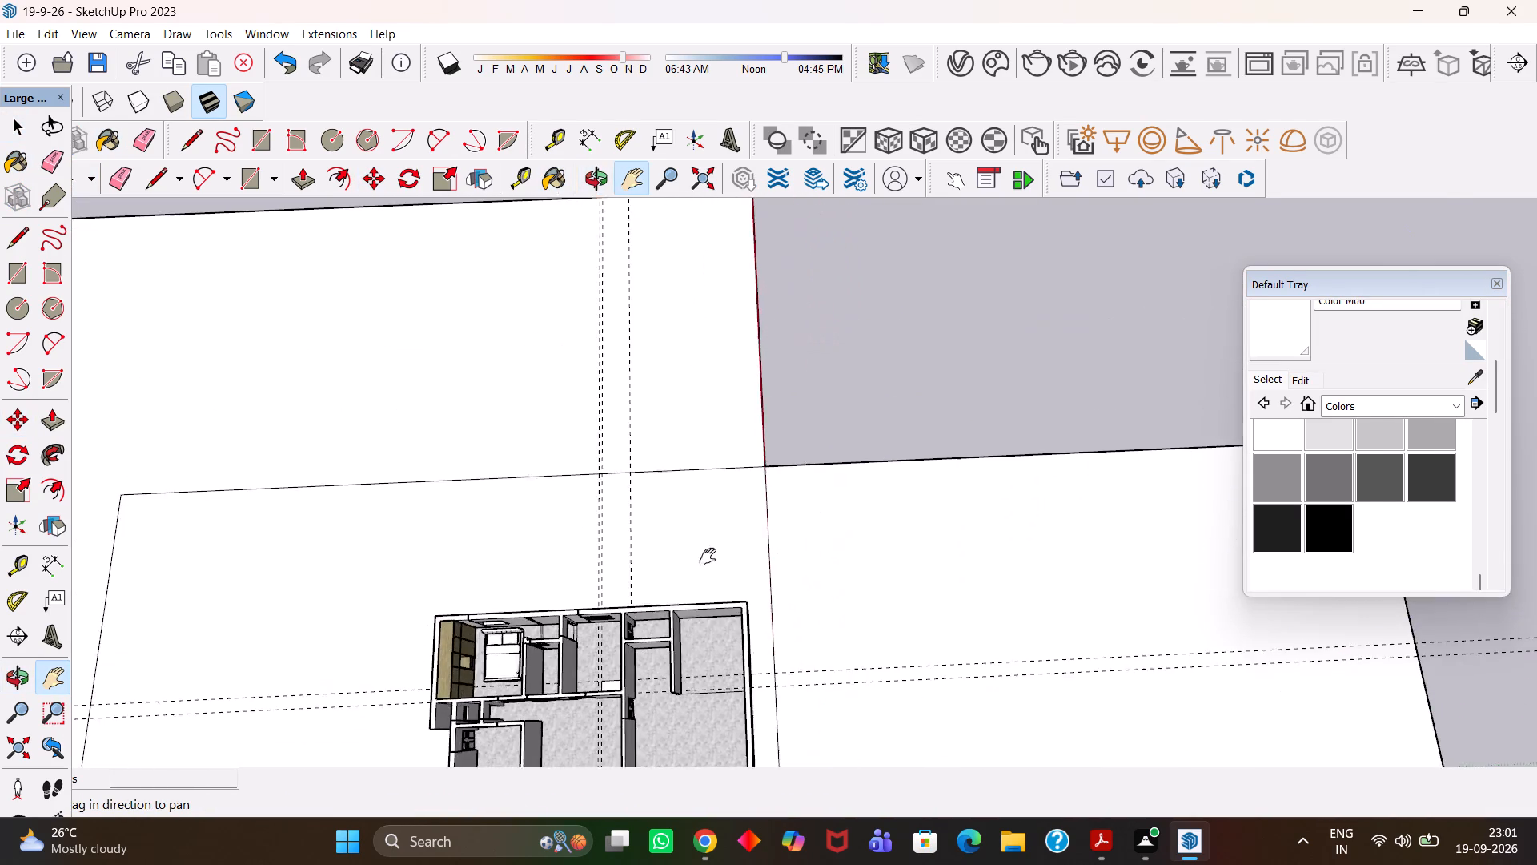
pyautogui.moveTo(826, 491); pyautogui.dragTo(736, 579)
pyautogui.press('Escape')
pyautogui.click(808, 507)
# Extrude the copied rectangle 7' high into a tall block.
pyautogui.scroll(5, 808, 507)
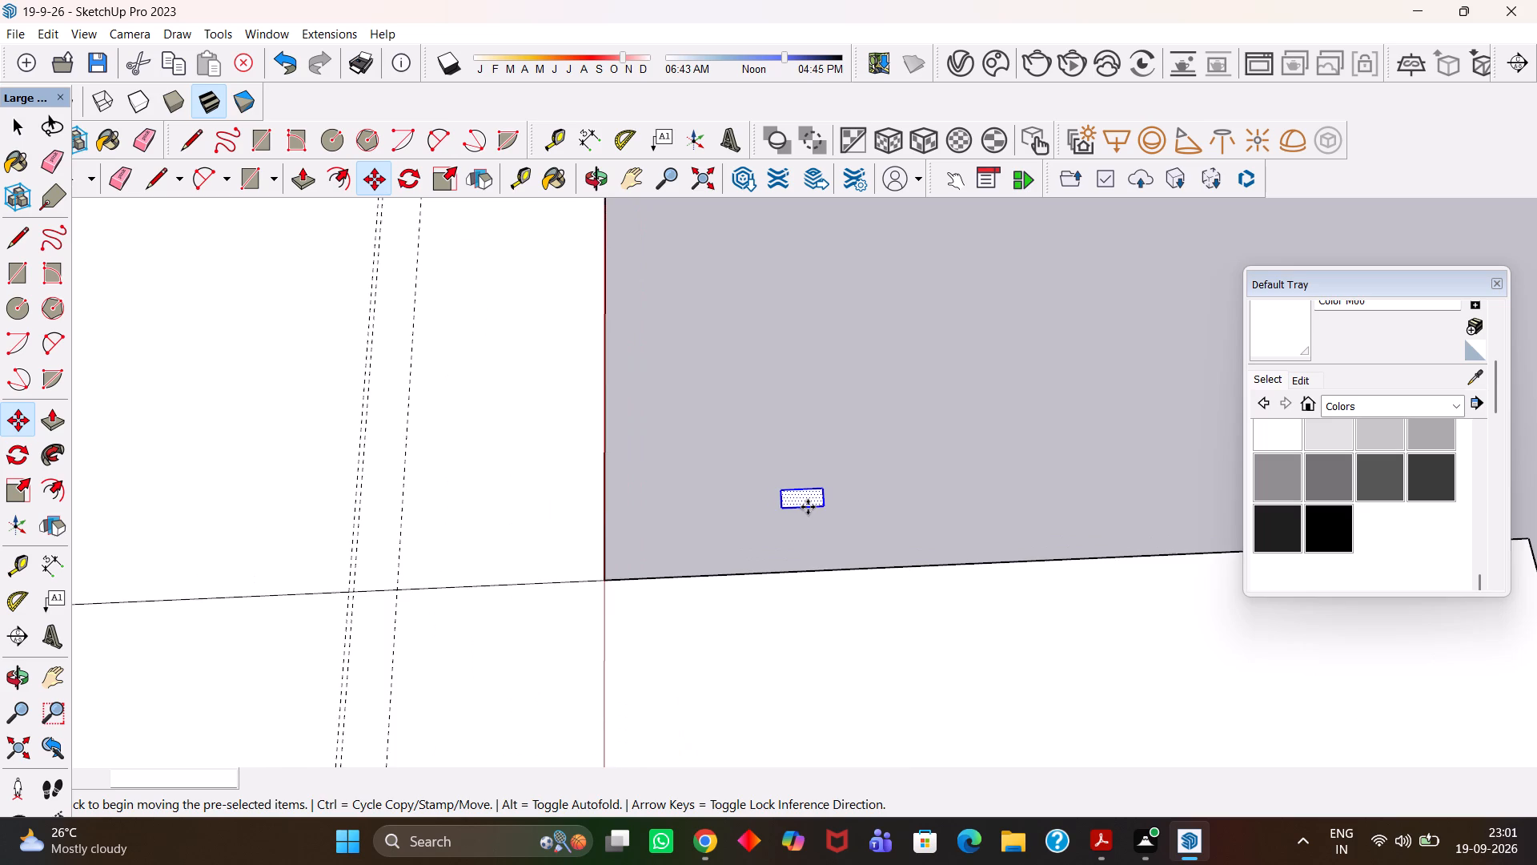
pyautogui.scroll(5, 808, 507)
pyautogui.press('p')
pyautogui.click(804, 494)
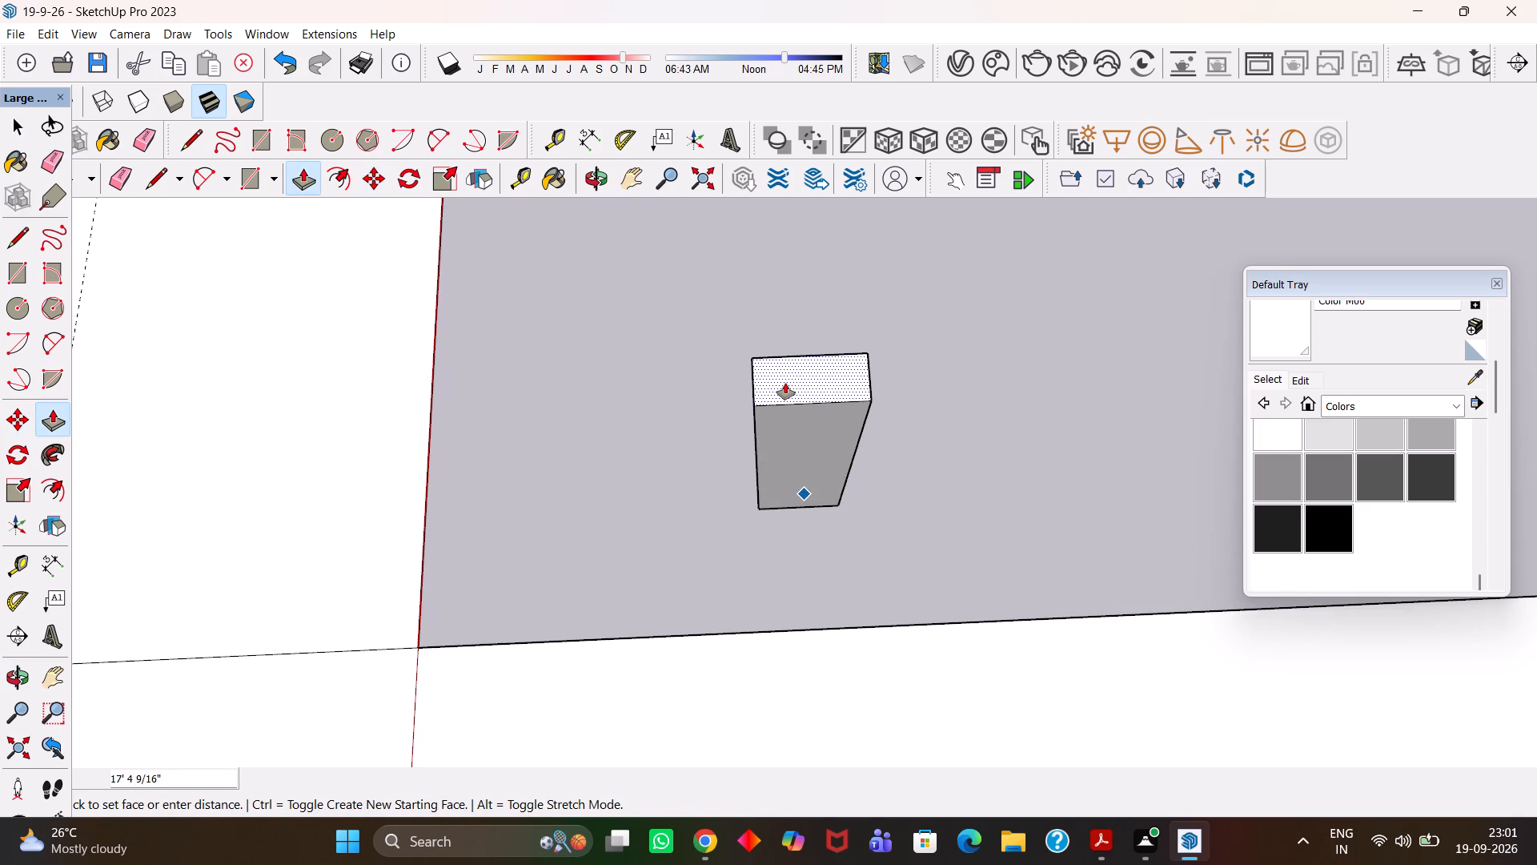
pyautogui.write("7'")
pyautogui.press('Return')
# Copy the tall block's top face about 8' 1" to the side, clear of the block.
pyautogui.press('h')
pyautogui.scroll(8, 785, 383)
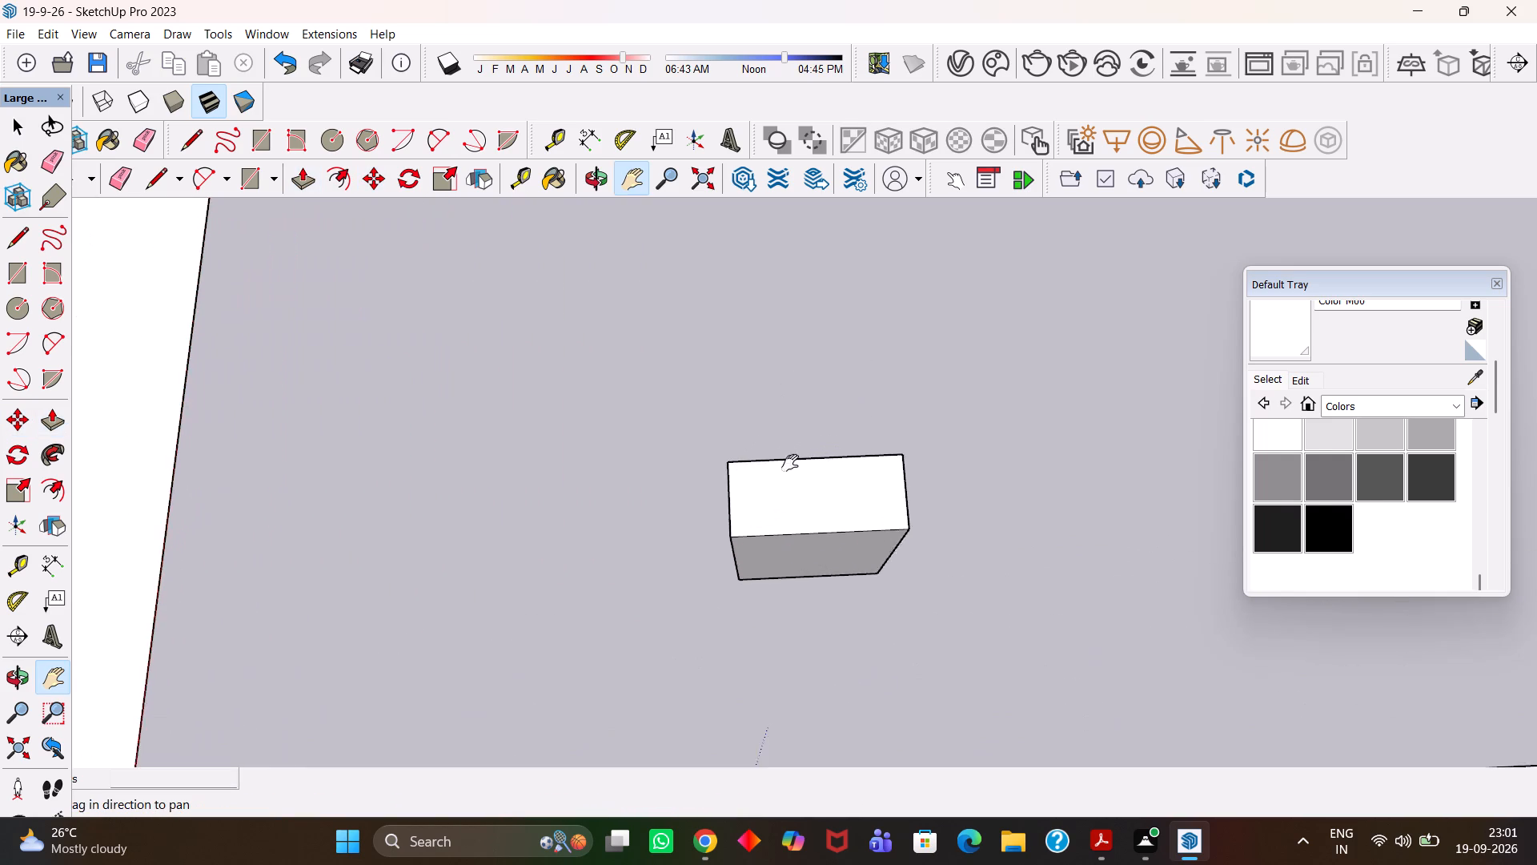
pyautogui.moveTo(797, 518); pyautogui.dragTo(789, 449, button='middle')
pyautogui.scroll(-4, 789, 449)
pyautogui.middleClick(810, 501)
pyautogui.scroll(3, 810, 501)
pyautogui.press('space')
pyautogui.click(807, 465)
pyautogui.scroll(-3, 807, 465)
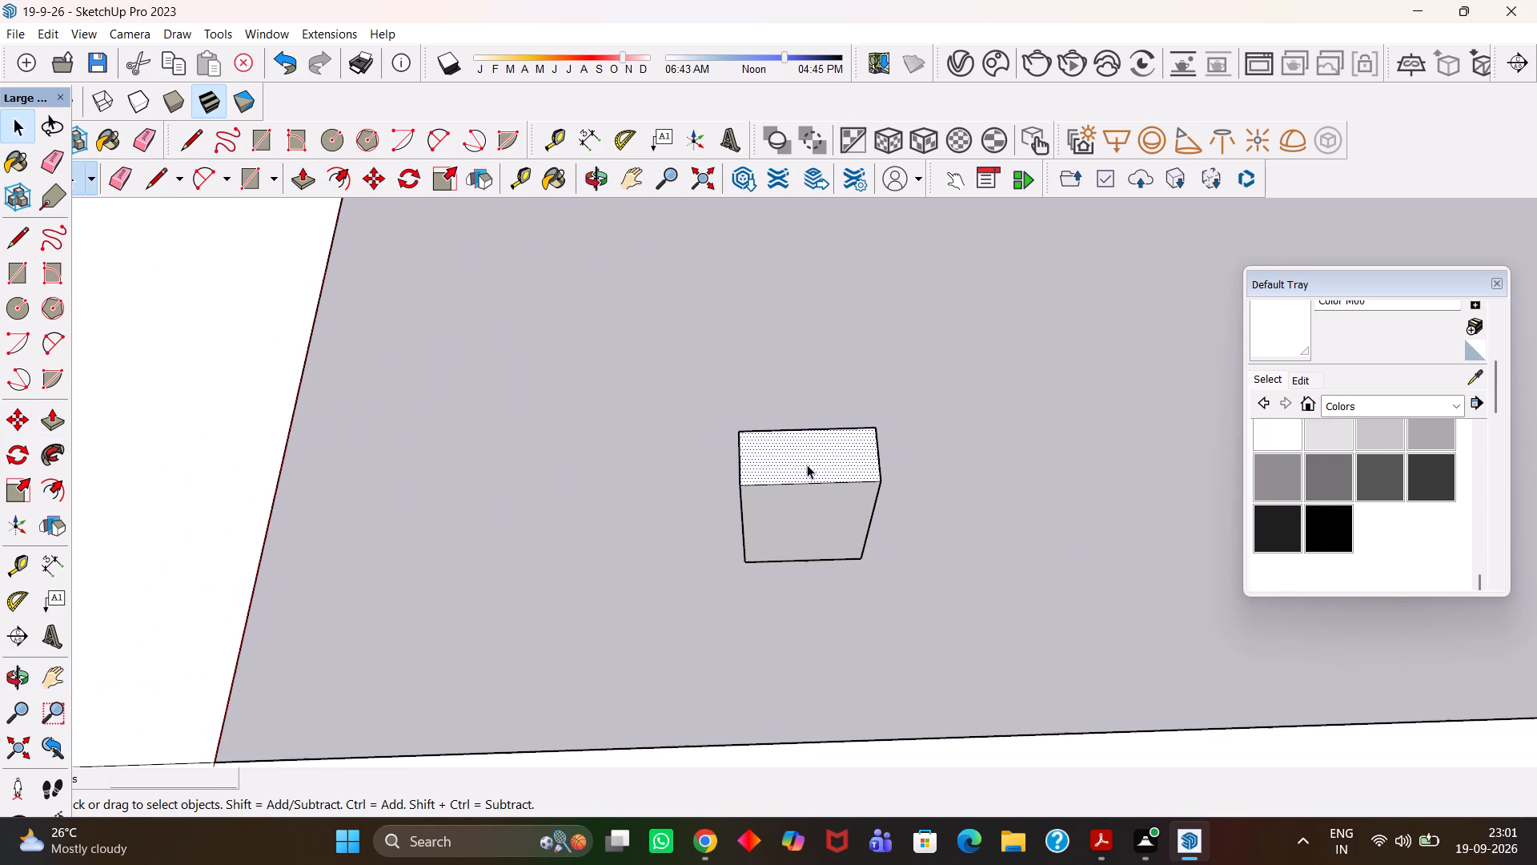
pyautogui.press('m')
pyautogui.click(807, 465)
pyautogui.click(564, 533)
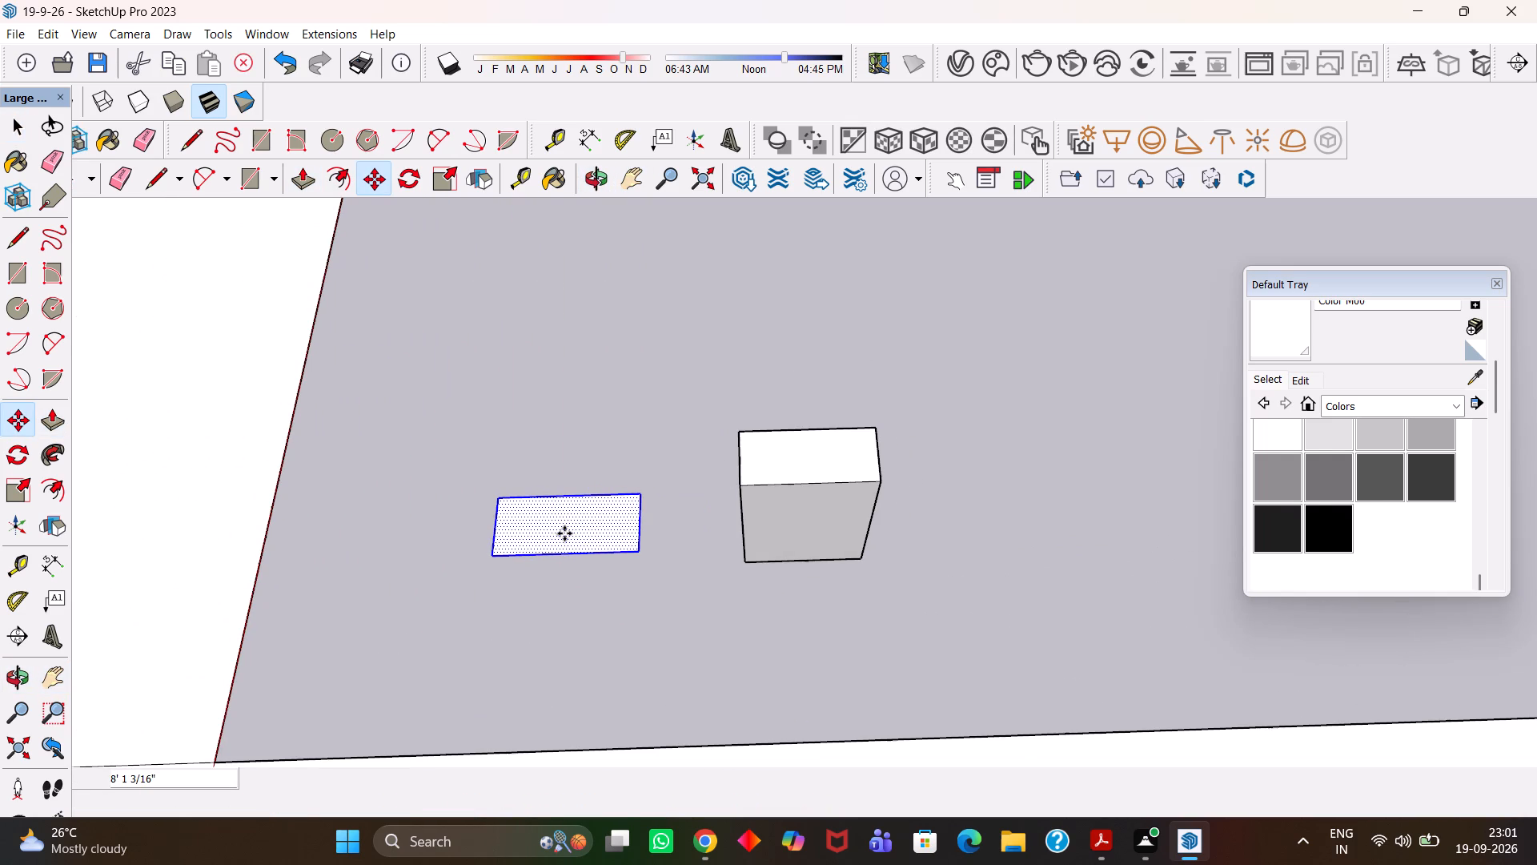
# Extrude the copied face 3' into a second, lower block.
pyautogui.scroll(1, 564, 533)
pyautogui.press('p')
pyautogui.click(564, 533)
pyautogui.write("3'")
pyautogui.press('Return')
# Place a guide 4" above the bottom edge of the tall block's front face.
pyautogui.scroll(5, 555, 488)
pyautogui.press('h')
pyautogui.scroll(-5, 596, 521)
pyautogui.scroll(1, 720, 603)
pyautogui.moveTo(747, 587); pyautogui.dragTo(768, 521, button='middle')
pyautogui.scroll(1, 768, 521)
pyautogui.scroll(-2, 753, 528)
pyautogui.press('h')
pyautogui.moveTo(881, 562); pyautogui.dragTo(842, 613)
pyautogui.moveTo(819, 628); pyautogui.dragTo(795, 624, button='middle')
pyautogui.scroll(1, 794, 626)
pyautogui.press('space')
pyautogui.click(809, 601)
pyautogui.moveTo(813, 600); pyautogui.dragTo(821, 600, button='middle')
pyautogui.scroll(2, 821, 600)
pyautogui.press('h')
pyautogui.moveTo(821, 601); pyautogui.dragTo(829, 556)
pyautogui.moveTo(800, 580); pyautogui.dragTo(808, 565, button='middle')
pyautogui.scroll(1, 807, 566)
pyautogui.press('t')
pyautogui.scroll(1, 820, 630)
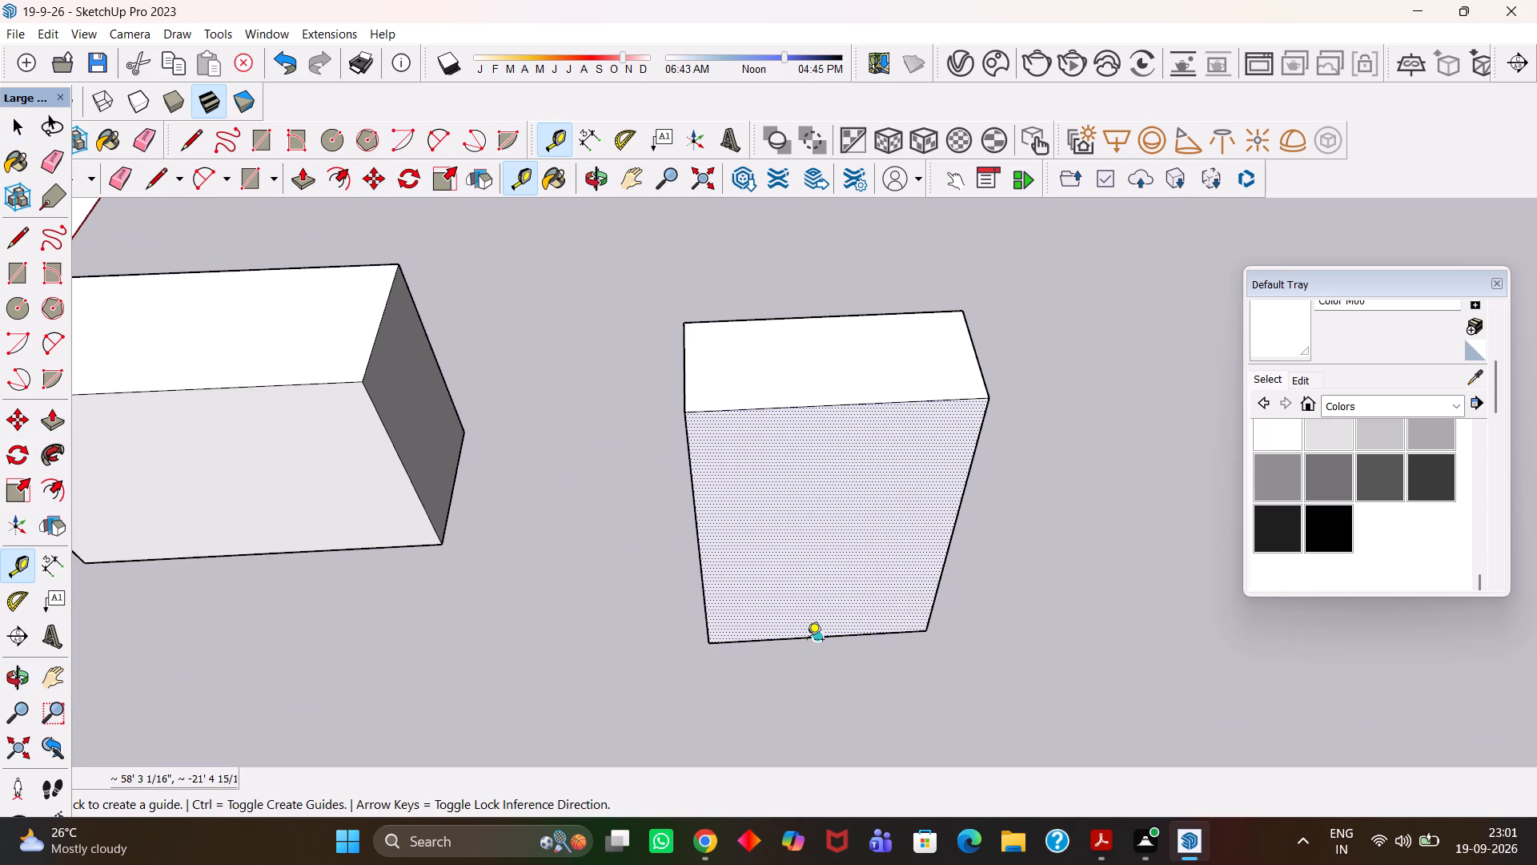
pyautogui.click(807, 641)
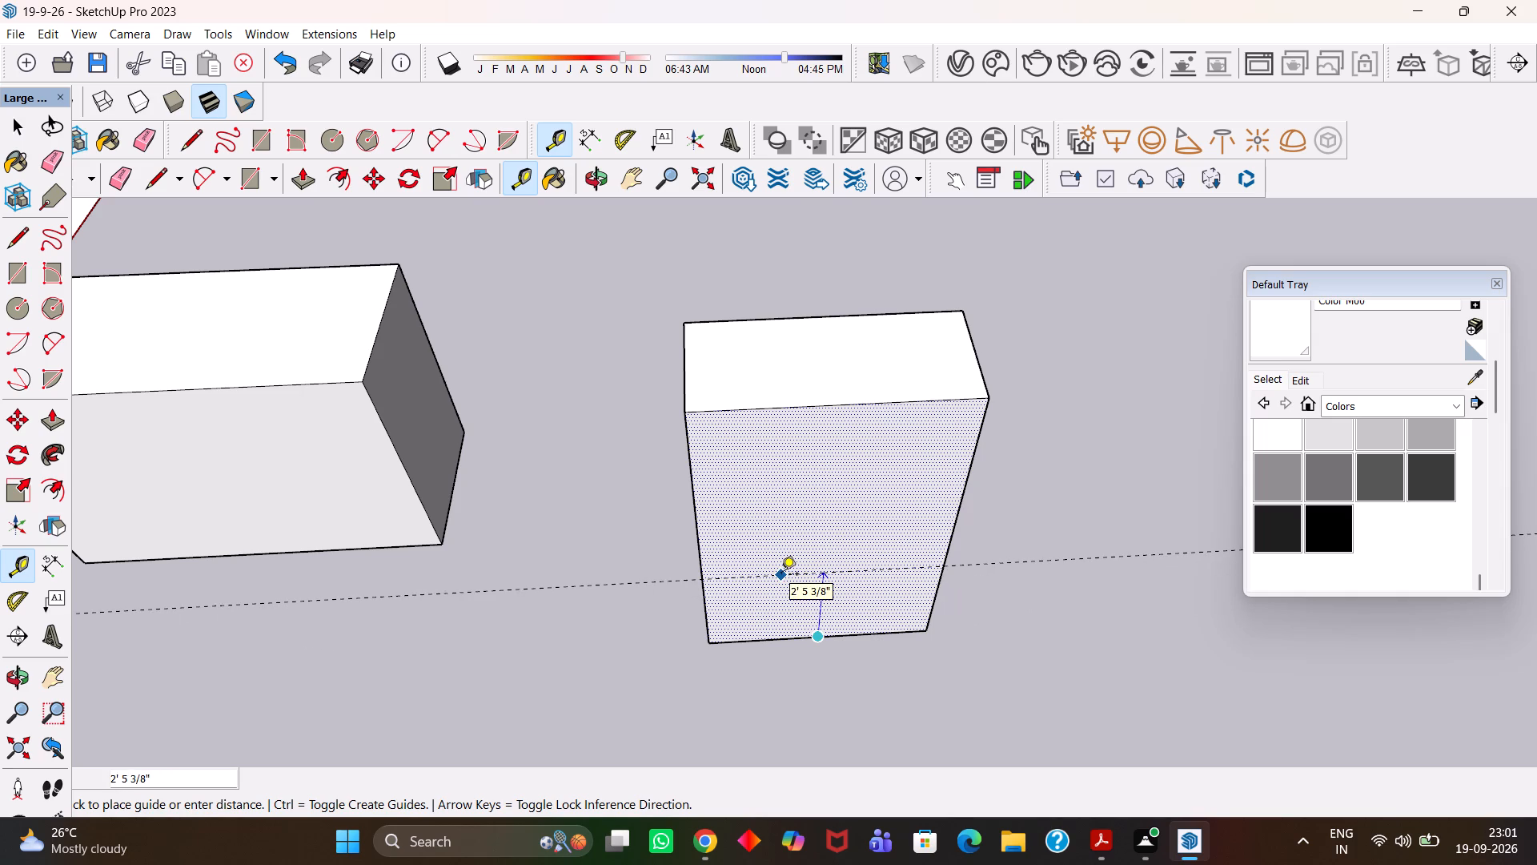
pyautogui.write('4"')
pyautogui.press('Return')
# Copy the front face's bottom edge up to the 4" guide to split off a base strip.
pyautogui.scroll(6, 781, 575)
pyautogui.press('h')
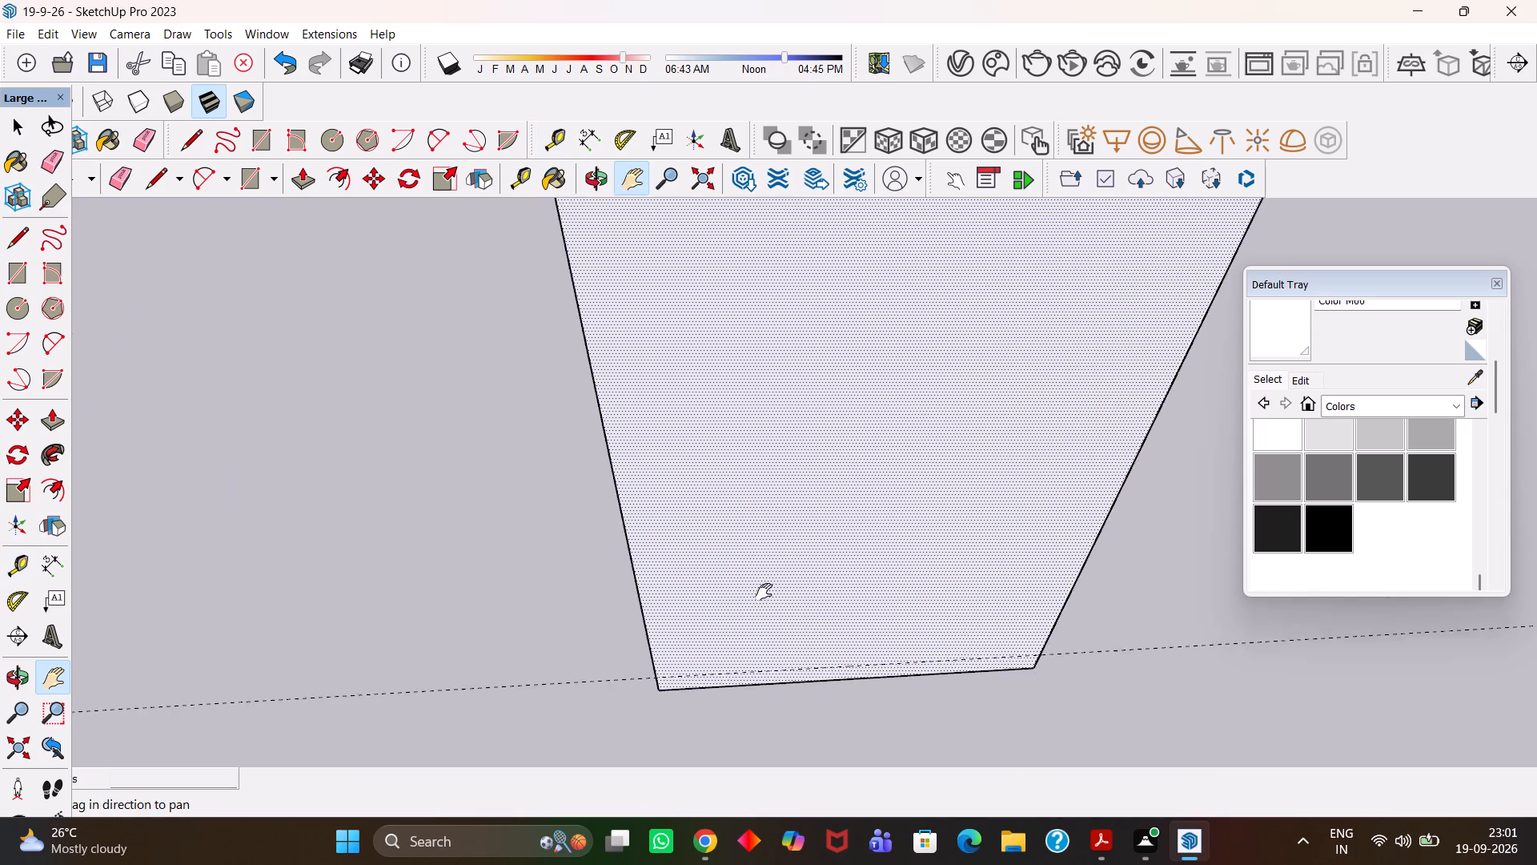
pyautogui.moveTo(704, 618); pyautogui.dragTo(851, 514)
pyautogui.scroll(7, 831, 560)
pyautogui.press('space')
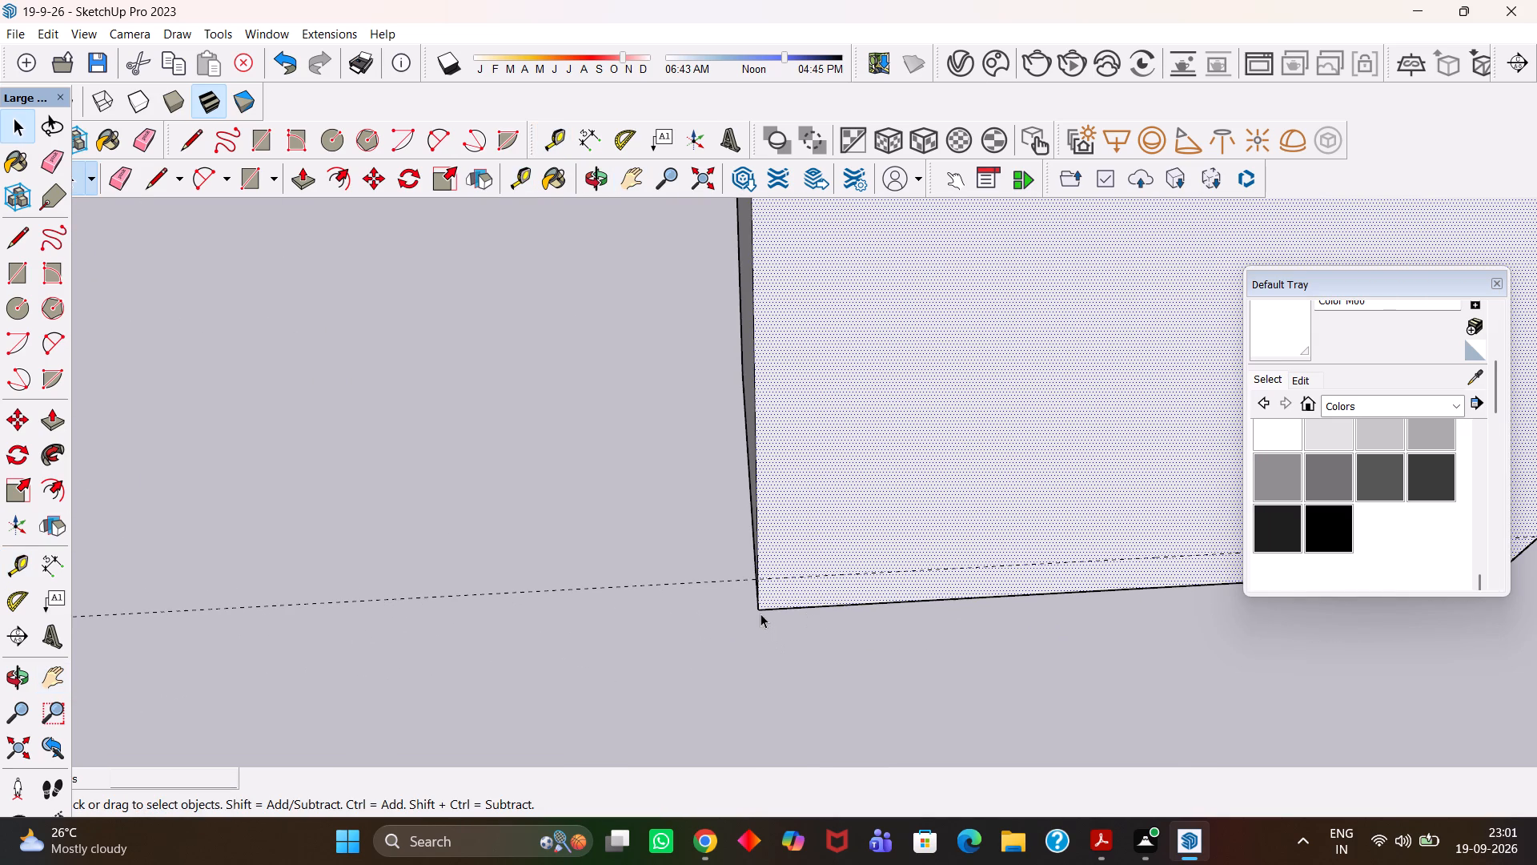
pyautogui.click(761, 610)
pyautogui.scroll(4, 761, 610)
pyautogui.press('m')
pyautogui.click(761, 610)
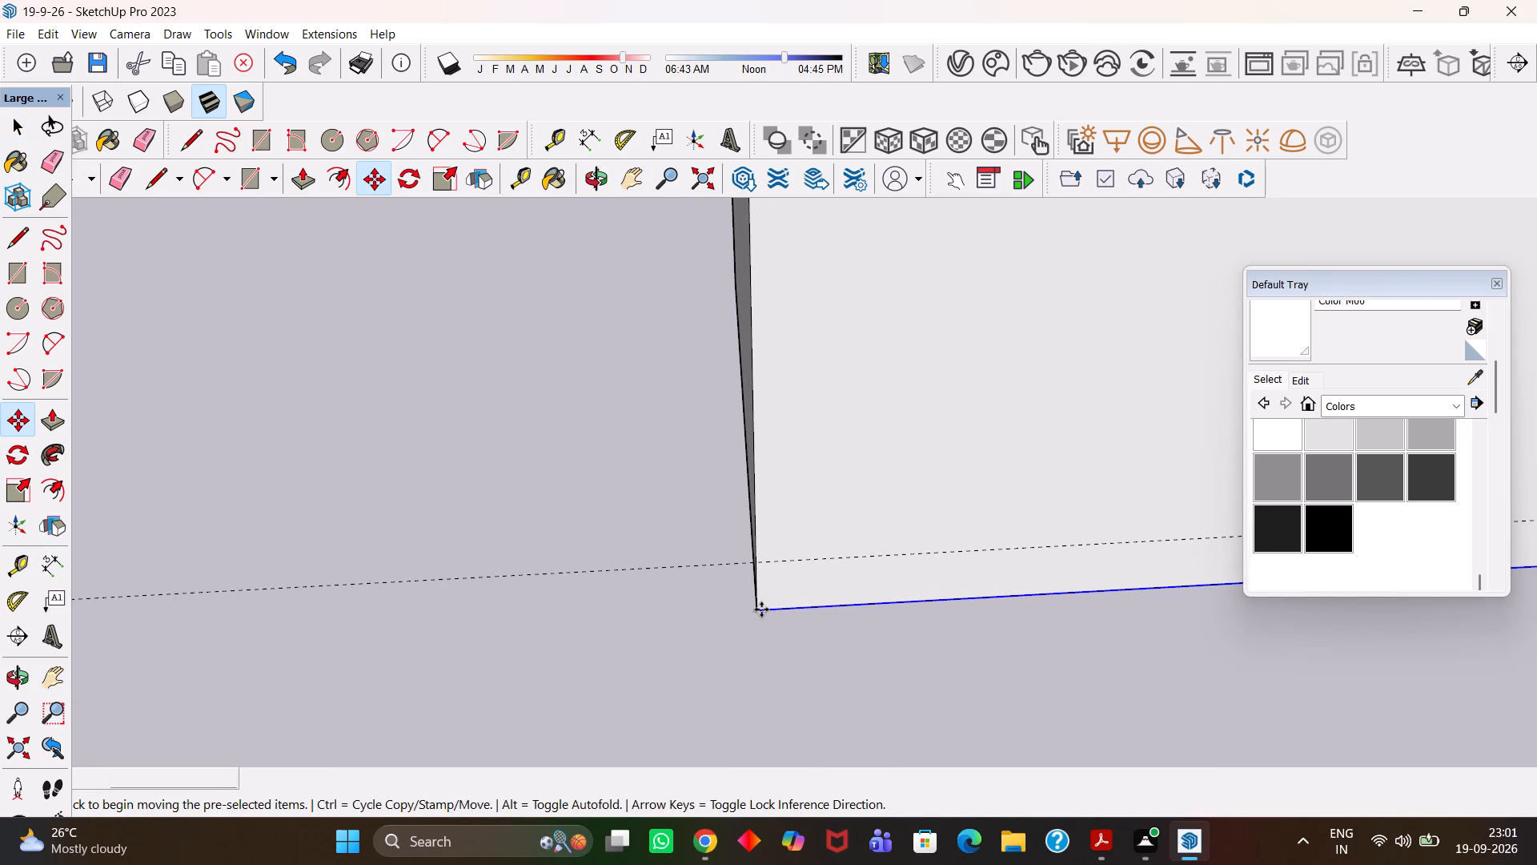
pyautogui.click(751, 565)
# Push the tall block's 4" base strip 50 mm inward to form a recessed plinth.
pyautogui.scroll(-4, 751, 565)
pyautogui.press('h')
pyautogui.scroll(3, 789, 585)
pyautogui.press('space')
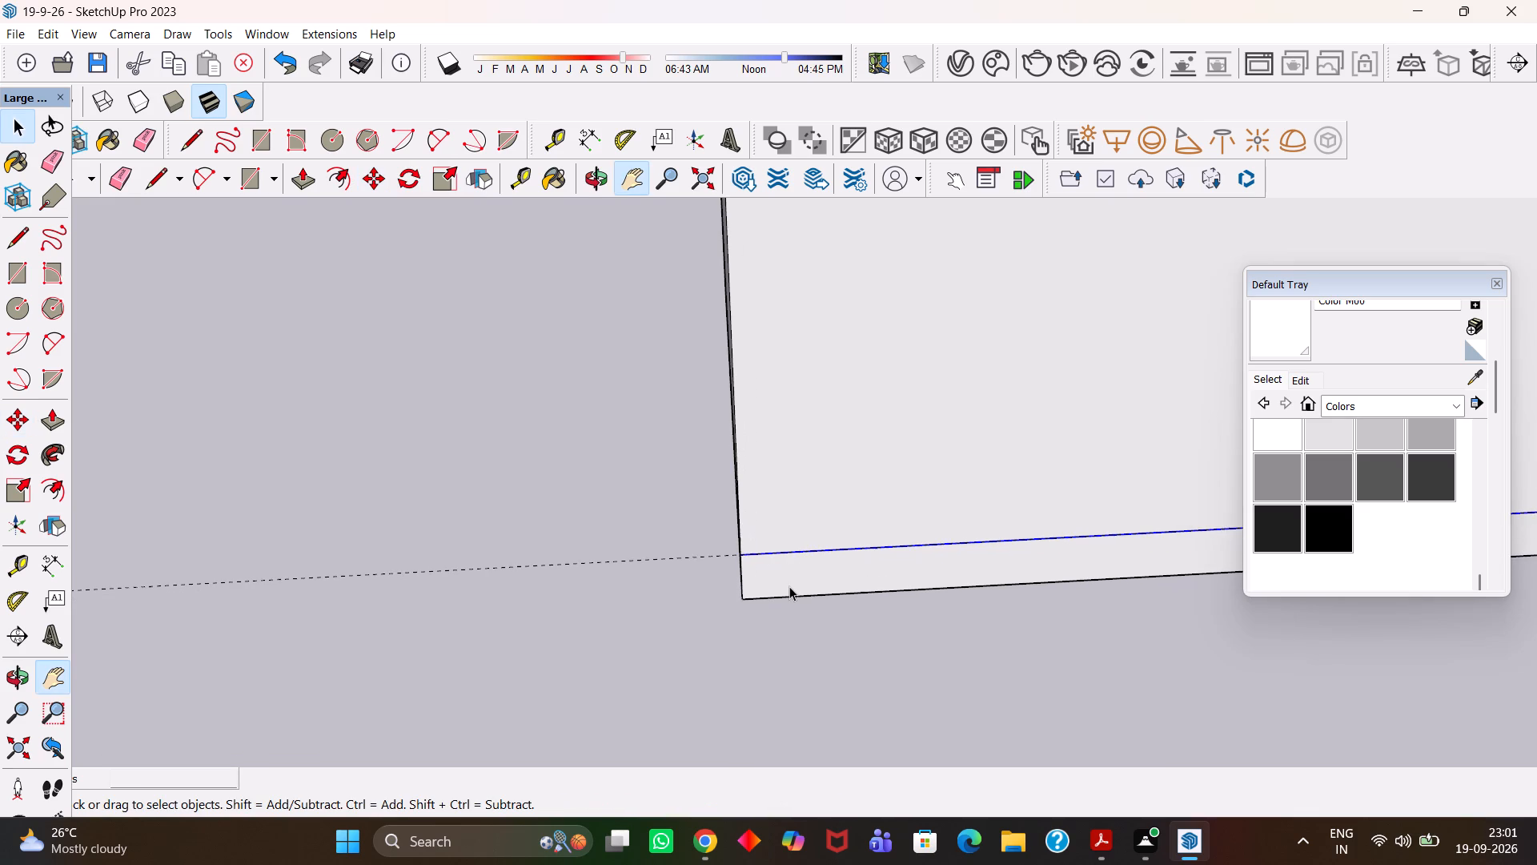
pyautogui.click(789, 586)
pyautogui.scroll(5, 789, 586)
pyautogui.press('p')
pyautogui.click(789, 586)
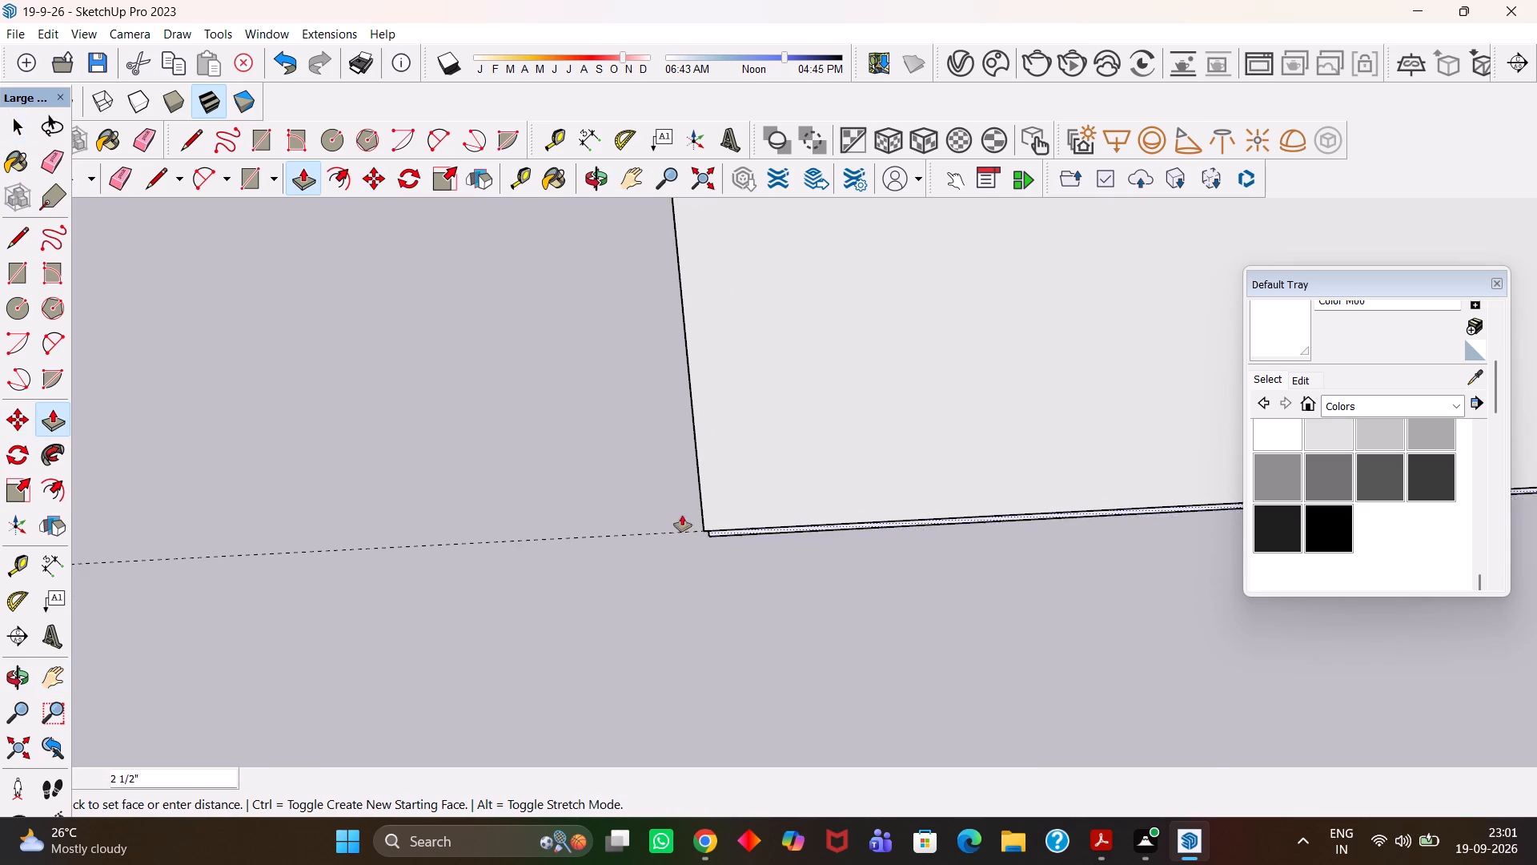
pyautogui.moveTo(684, 515); pyautogui.dragTo(839, 532, button='middle')
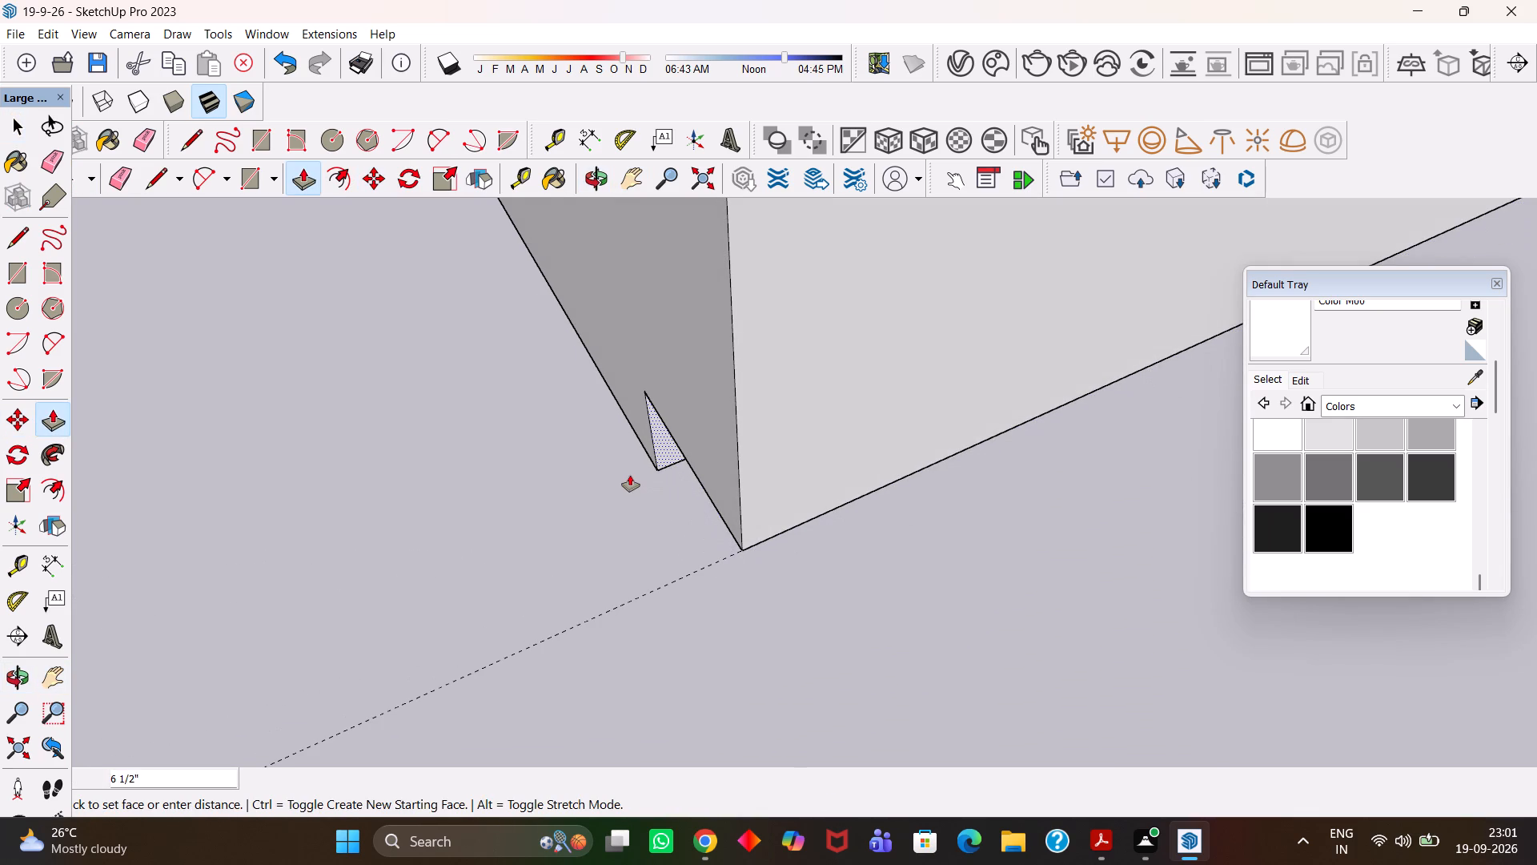
pyautogui.press('2')
pyautogui.press('BackSpace')
pyautogui.write('50mm')
pyautogui.press('Return')
# Offset the outline of the tall block's front face 18 mm inward.
pyautogui.press('h')
pyautogui.scroll(-10, 630, 475)
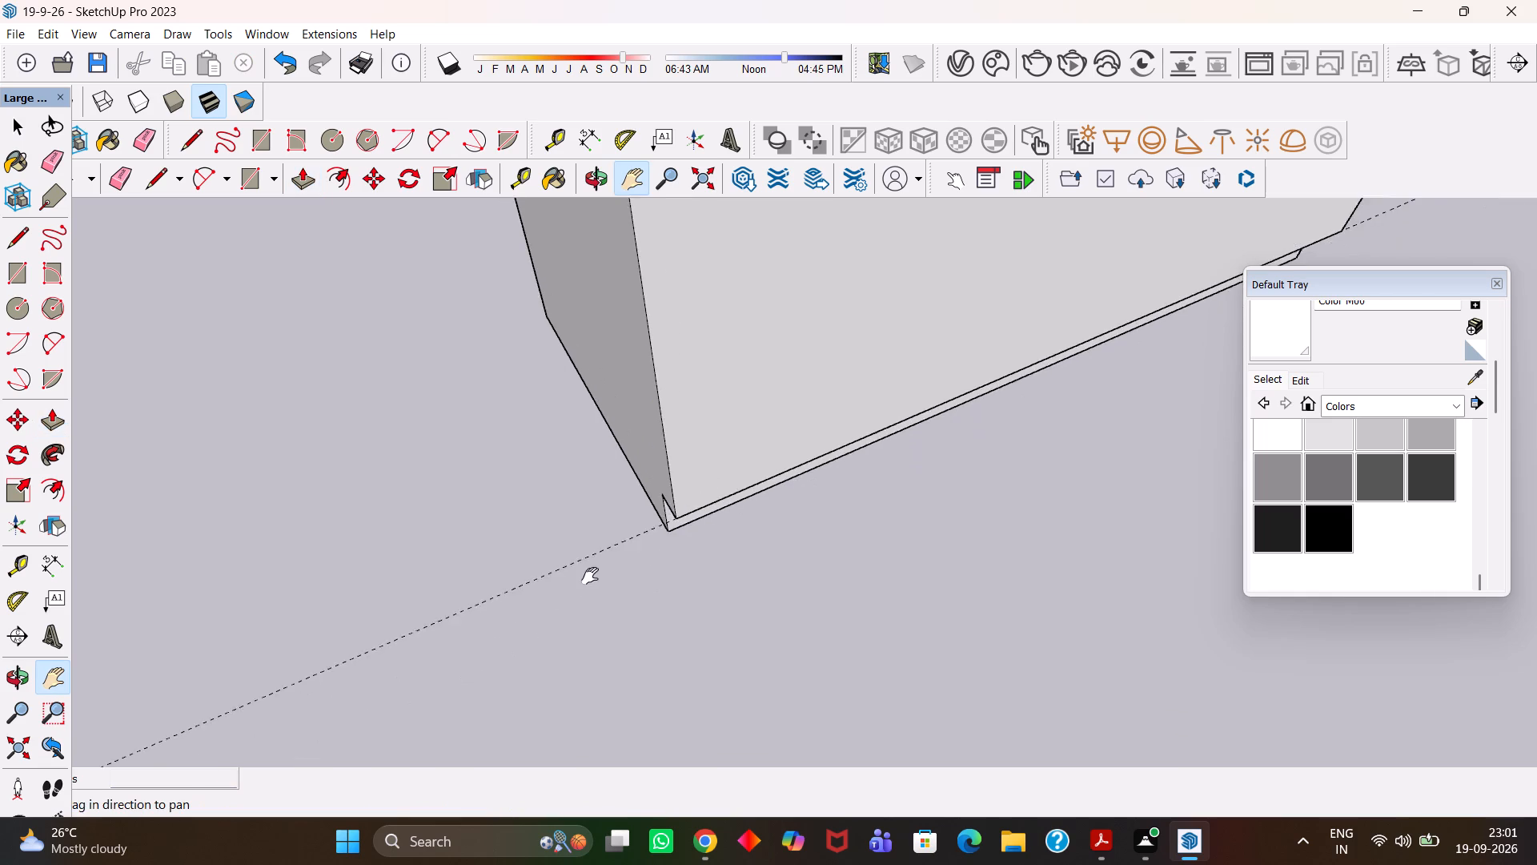
pyautogui.scroll(-4, 590, 576)
pyautogui.scroll(1, 764, 569)
pyautogui.moveTo(756, 569); pyautogui.dragTo(676, 581, button='middle')
pyautogui.scroll(-7, 688, 581)
pyautogui.press('h')
pyautogui.moveTo(717, 483); pyautogui.dragTo(769, 635)
pyautogui.scroll(-4, 786, 628)
pyautogui.moveTo(779, 638); pyautogui.dragTo(717, 537, button='middle')
pyautogui.scroll(2, 717, 537)
pyautogui.scroll(-3, 717, 537)
pyautogui.moveTo(752, 605); pyautogui.dragTo(733, 581)
pyautogui.scroll(3, 740, 580)
pyautogui.middleClick(742, 580)
pyautogui.press('space')
pyautogui.click(739, 573)
pyautogui.scroll(2, 739, 573)
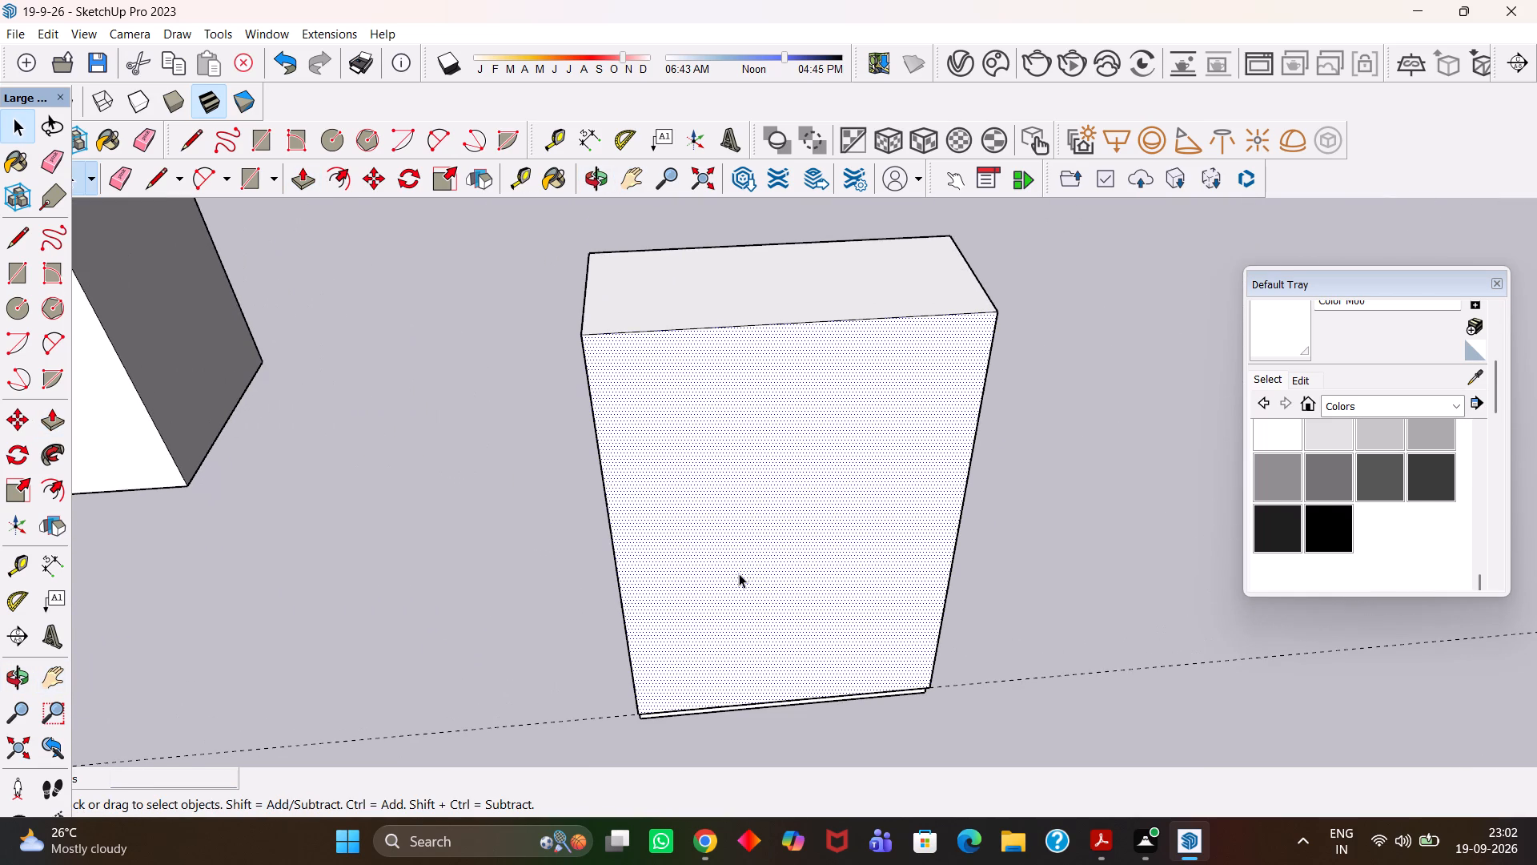
pyautogui.press('f')
pyautogui.click(721, 561)
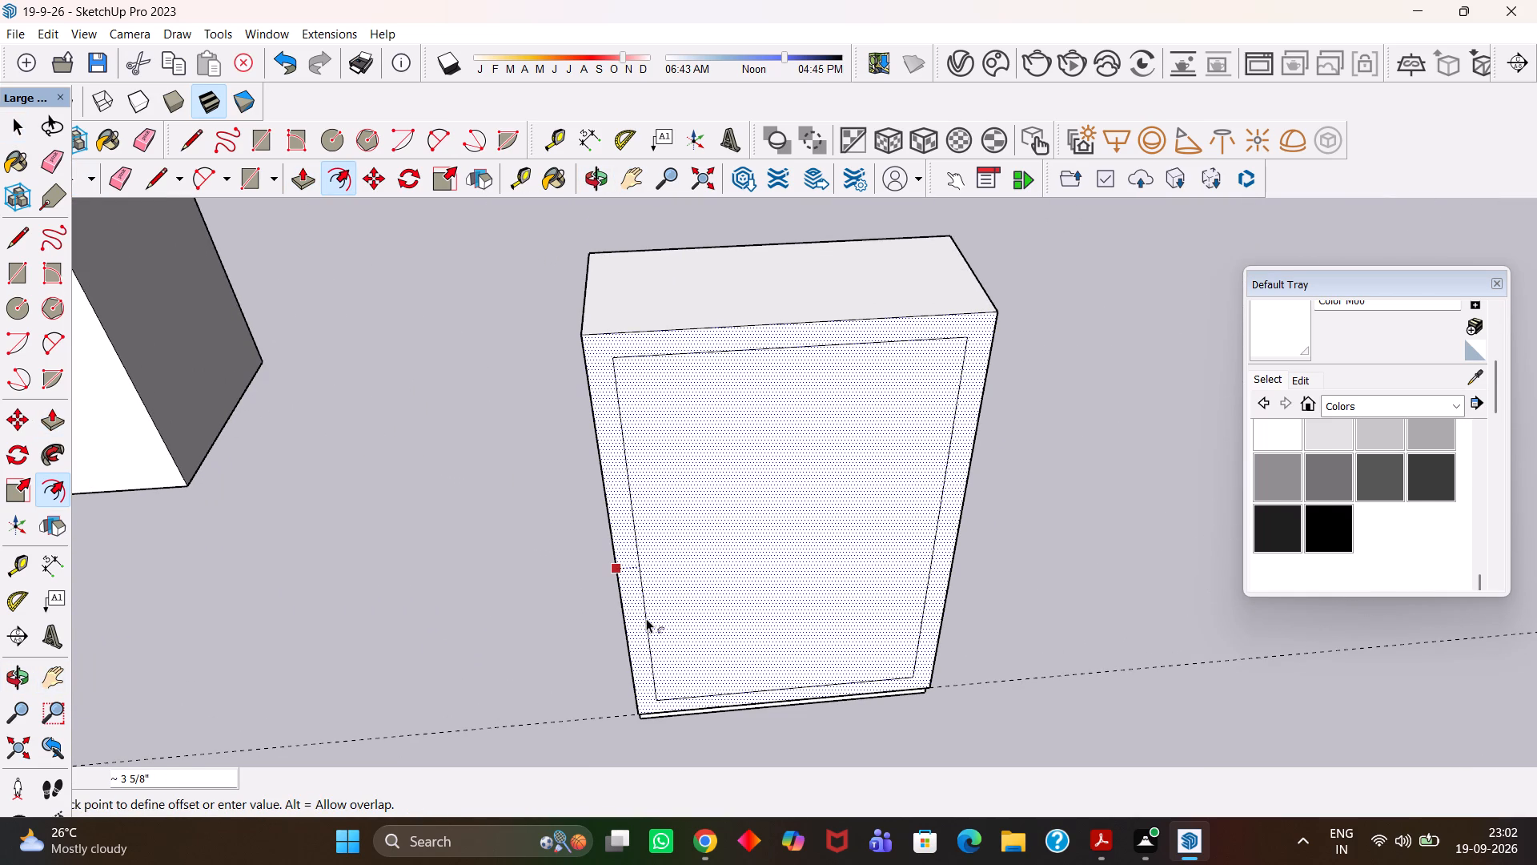
pyautogui.write('18mm')
pyautogui.press('Return')
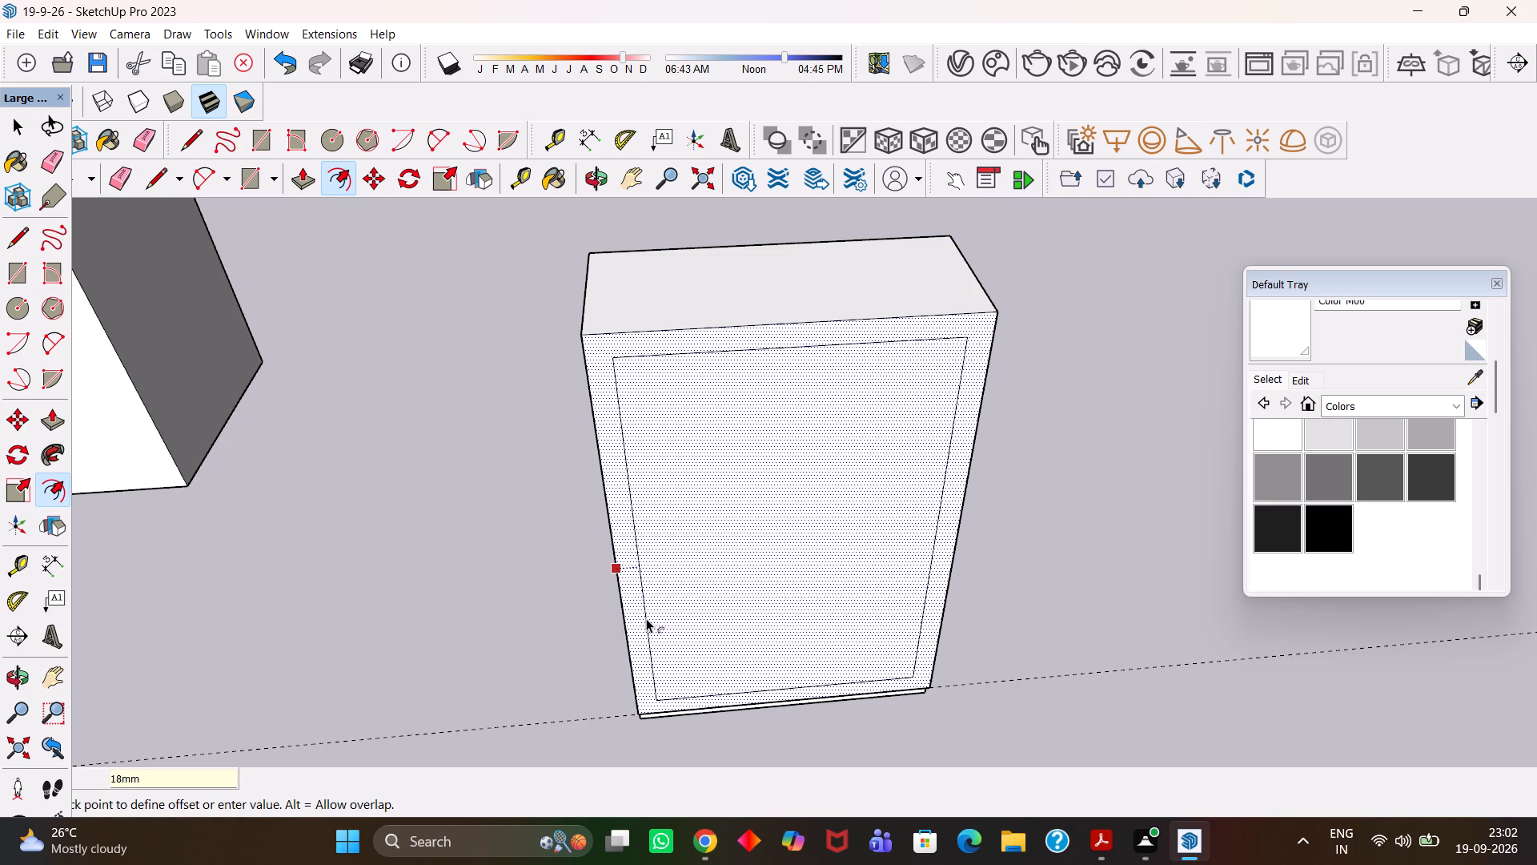
# Place a guide on the tall block's top face, 18 mm in from its back edge.
pyautogui.scroll(-3, 646, 618)
pyautogui.moveTo(728, 586); pyautogui.dragTo(661, 645, button='middle')
pyautogui.press('t')
pyautogui.scroll(1, 678, 396)
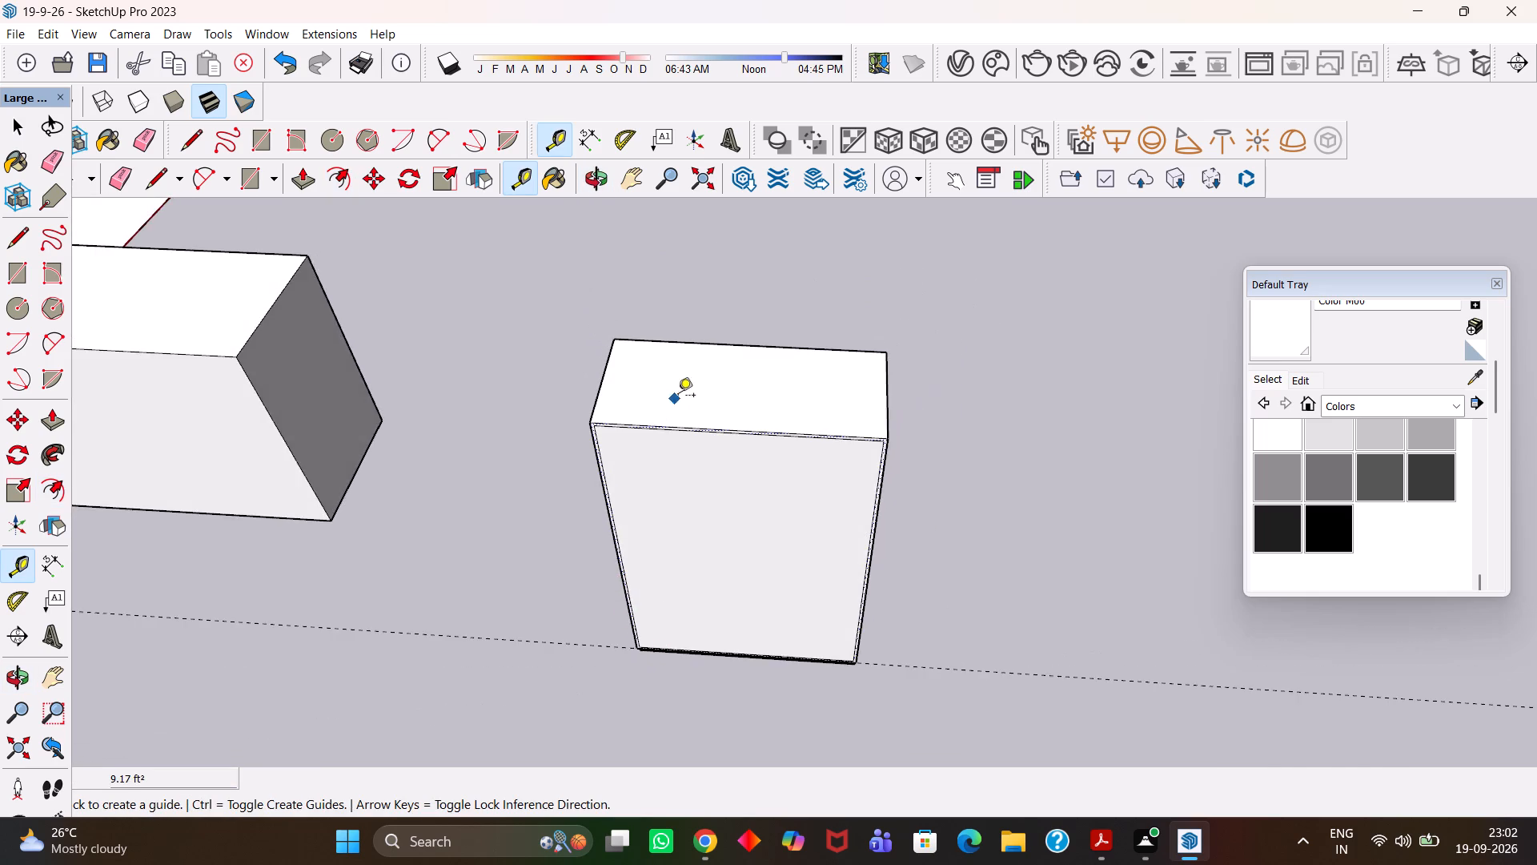
pyautogui.scroll(2, 678, 396)
pyautogui.click(744, 326)
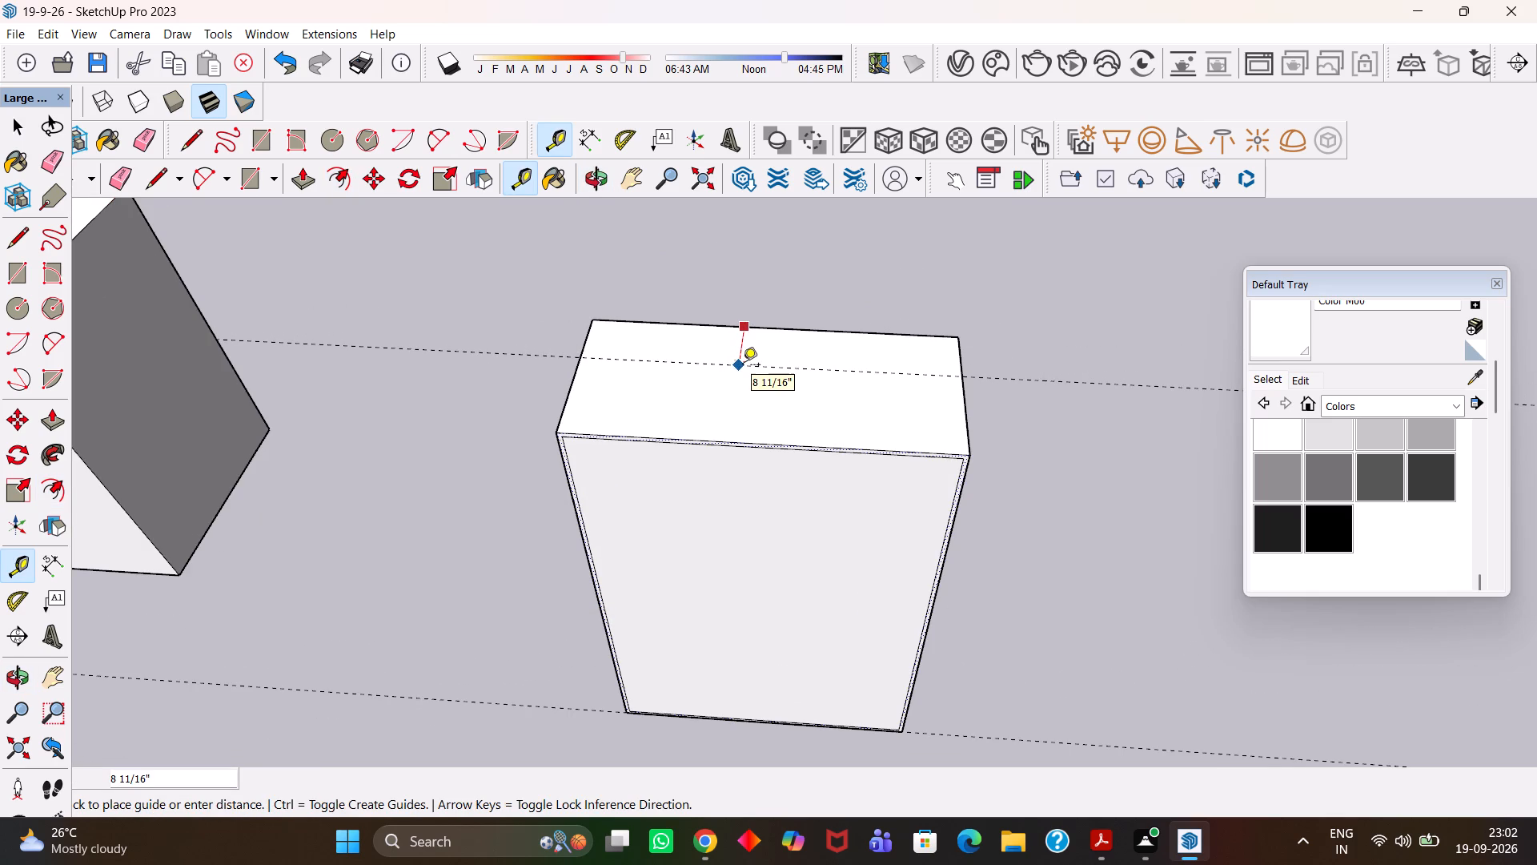
pyautogui.write('18mm')
pyautogui.press('Return')
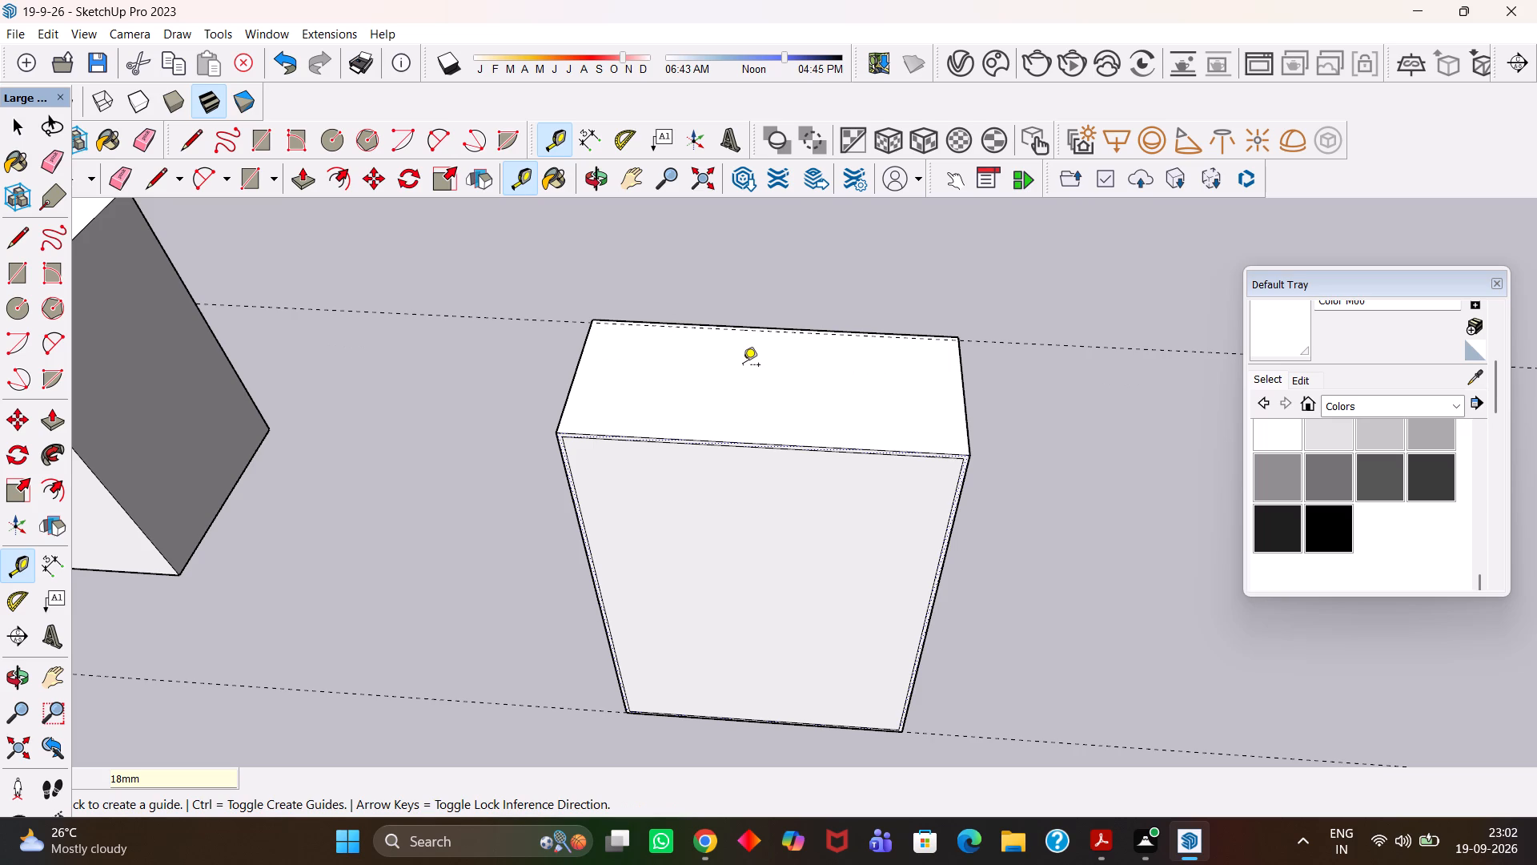
# Push the tall block's inner front face back to the 18 mm guide to hollow out the carcass.
pyautogui.scroll(-4, 724, 452)
pyautogui.moveTo(700, 531); pyautogui.dragTo(747, 538, button='middle')
pyautogui.scroll(2, 747, 538)
pyautogui.press('space')
pyautogui.click(744, 538)
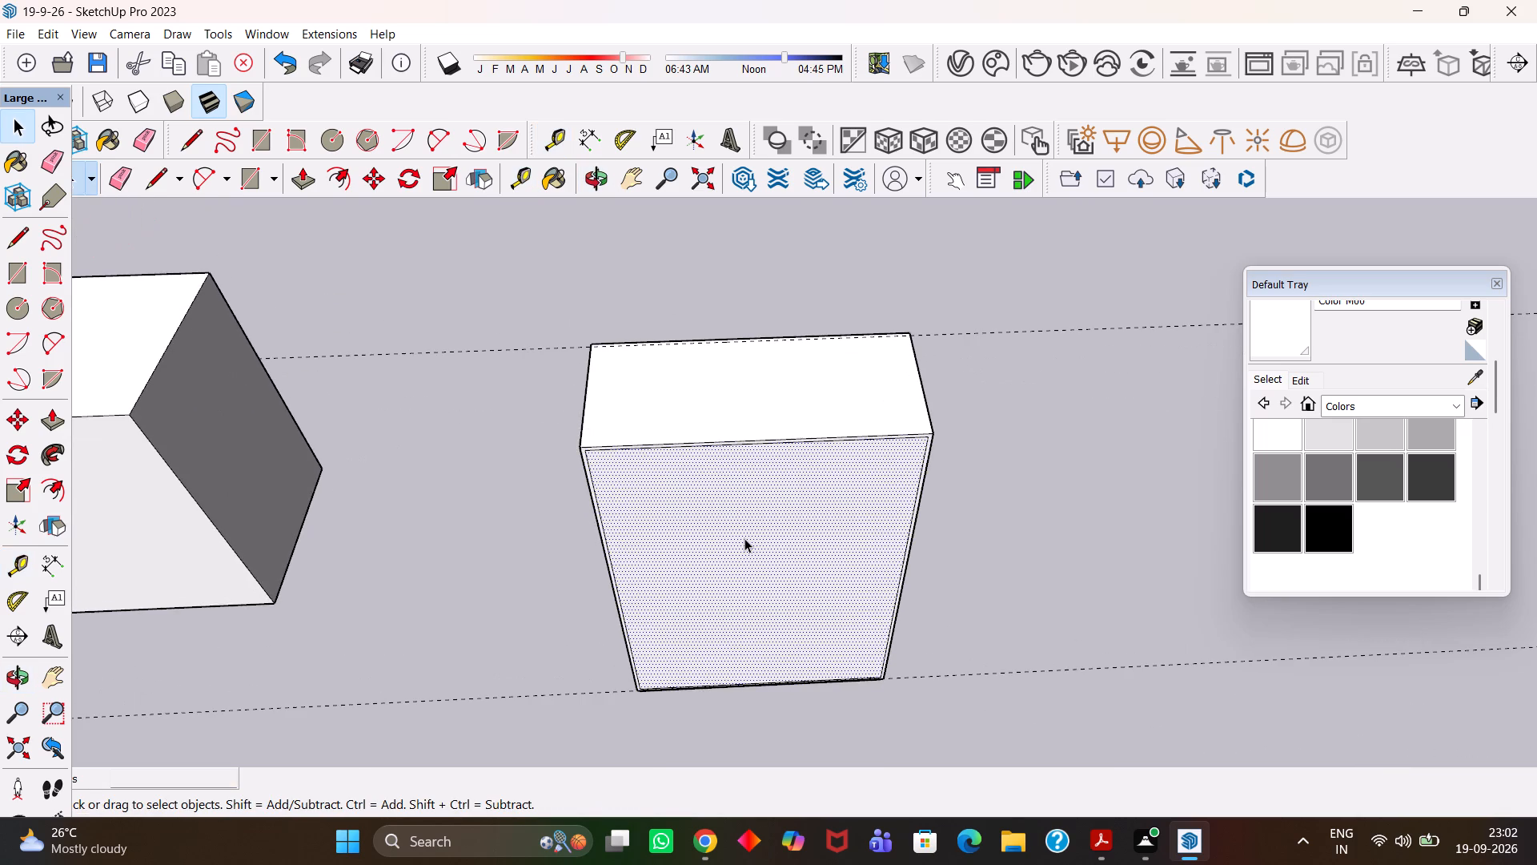
pyautogui.scroll(-3, 744, 538)
pyautogui.press('p')
pyautogui.scroll(2, 744, 538)
pyautogui.click(740, 537)
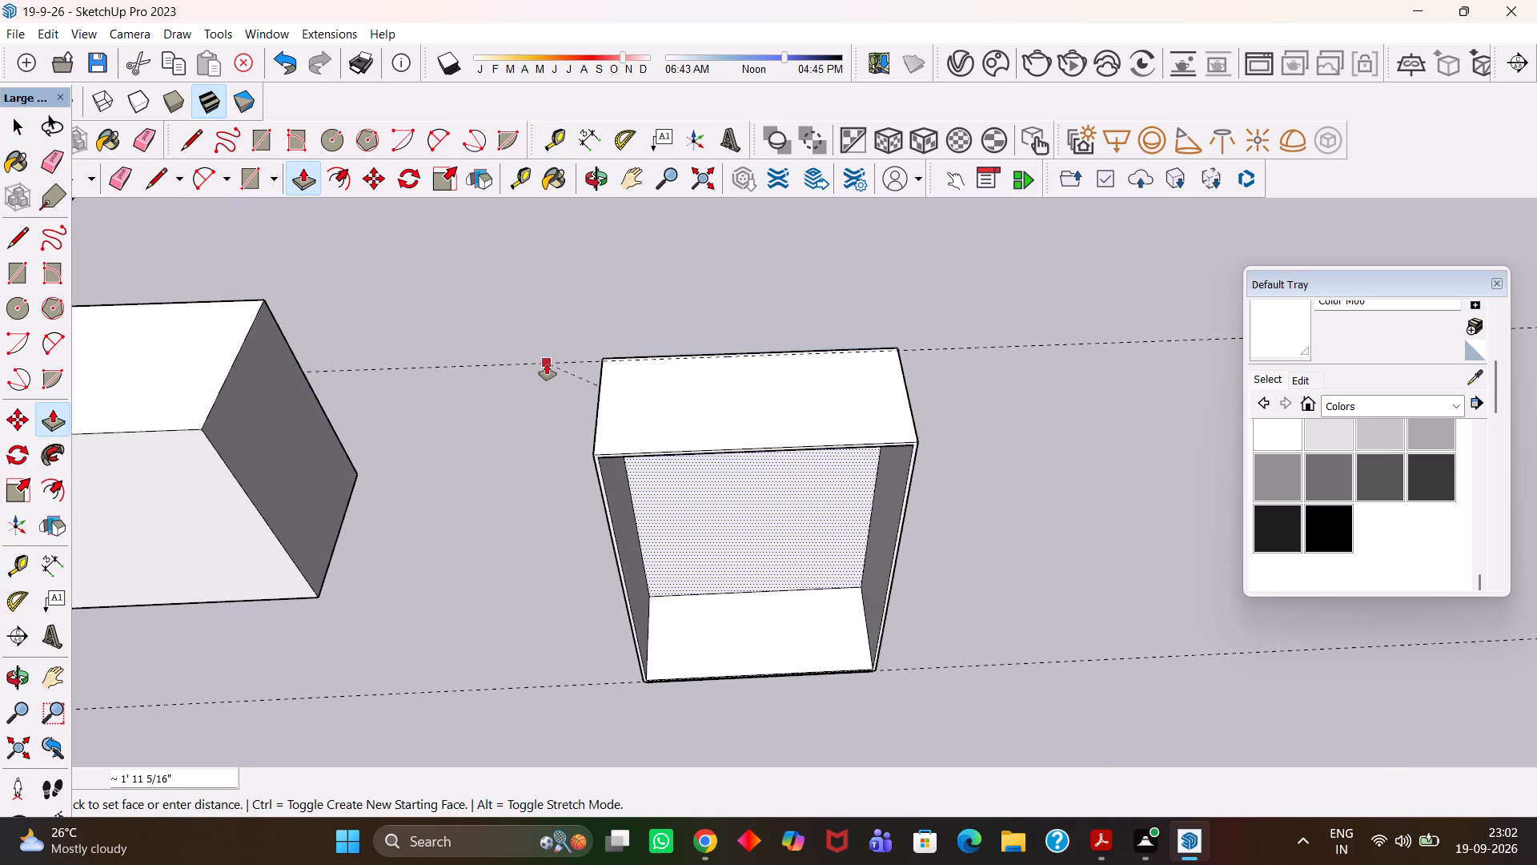
pyautogui.click(547, 364)
# Measure the lower block's width across its top face from side edge to side edge.
pyautogui.press('h')
pyautogui.scroll(-7, 698, 481)
pyautogui.moveTo(580, 501); pyautogui.dragTo(744, 501)
pyautogui.scroll(5, 596, 489)
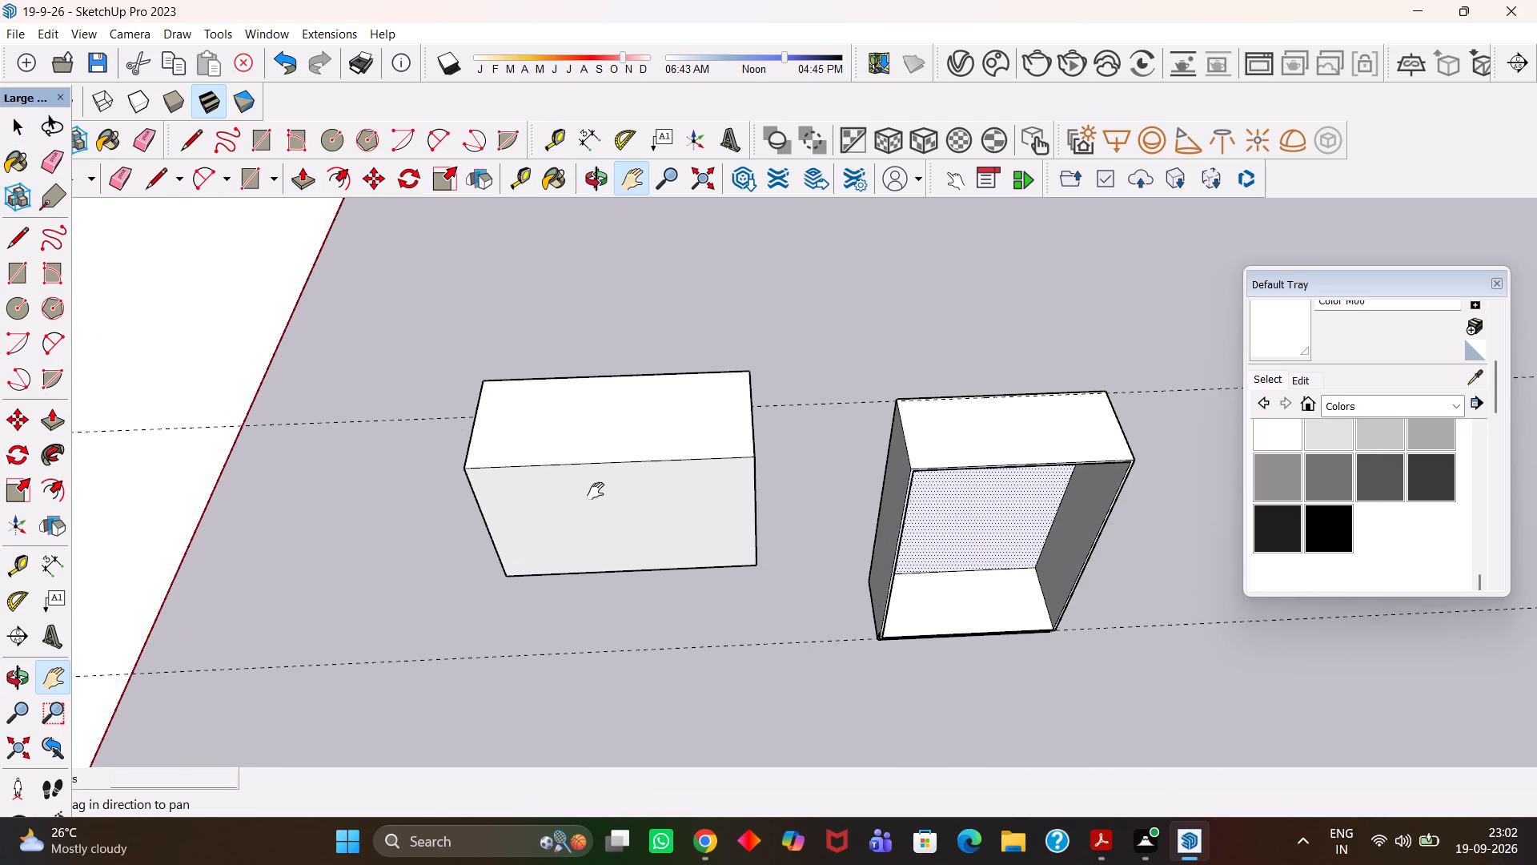
pyautogui.moveTo(588, 494); pyautogui.dragTo(625, 478, button='middle')
pyautogui.scroll(1, 625, 478)
pyautogui.press('space')
pyautogui.click(627, 470)
pyautogui.click(627, 456)
pyautogui.scroll(2, 627, 456)
pyautogui.press('t')
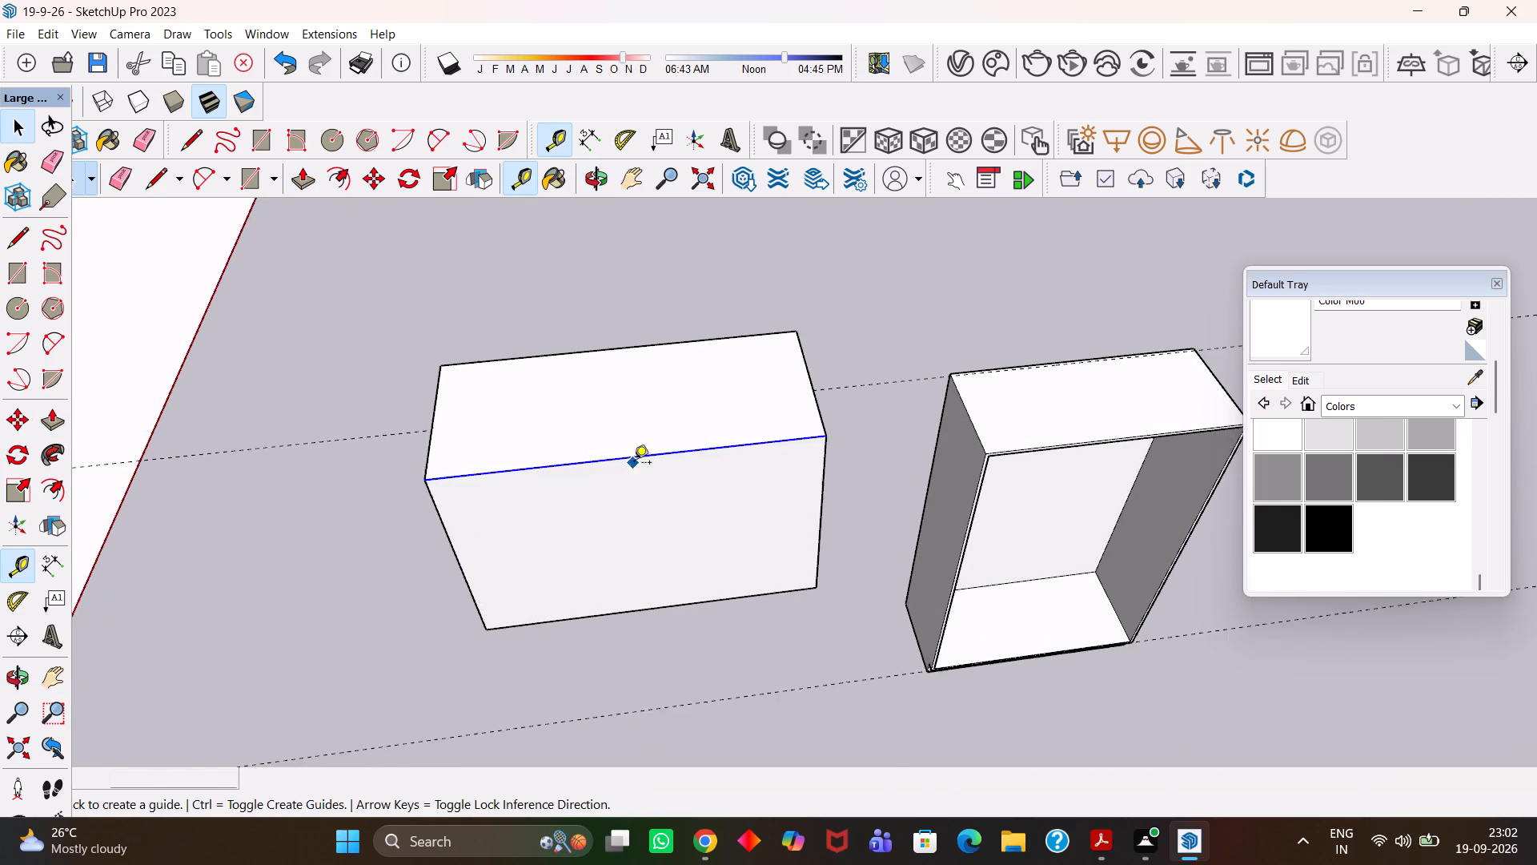
pyautogui.scroll(1, 634, 464)
pyautogui.click(413, 437)
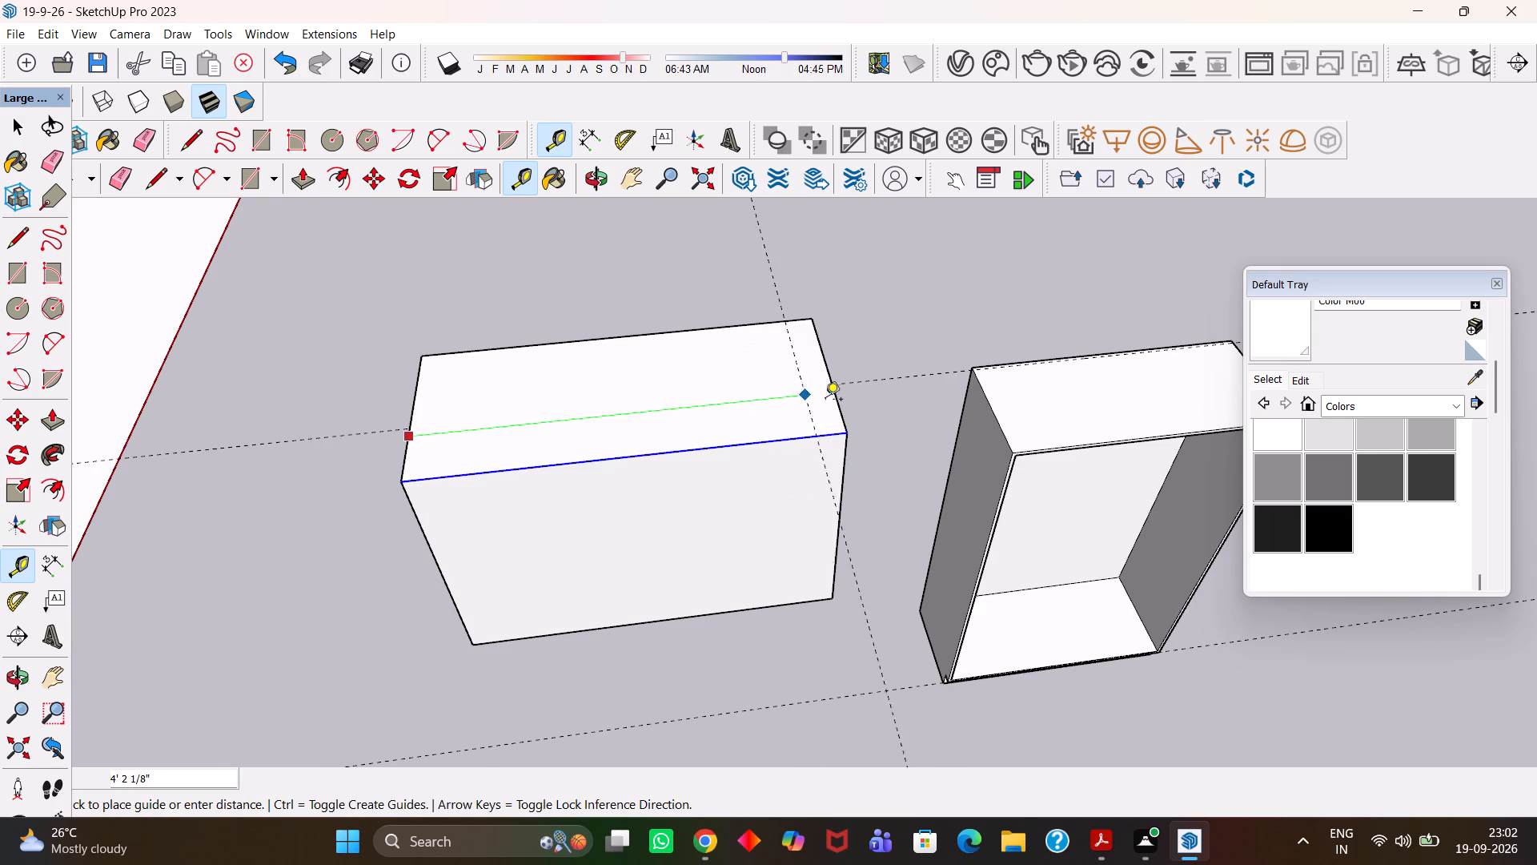
pyautogui.moveTo(834, 401); pyautogui.dragTo(771, 406, button='middle')
pyautogui.scroll(-2, 771, 406)
pyautogui.press('h')
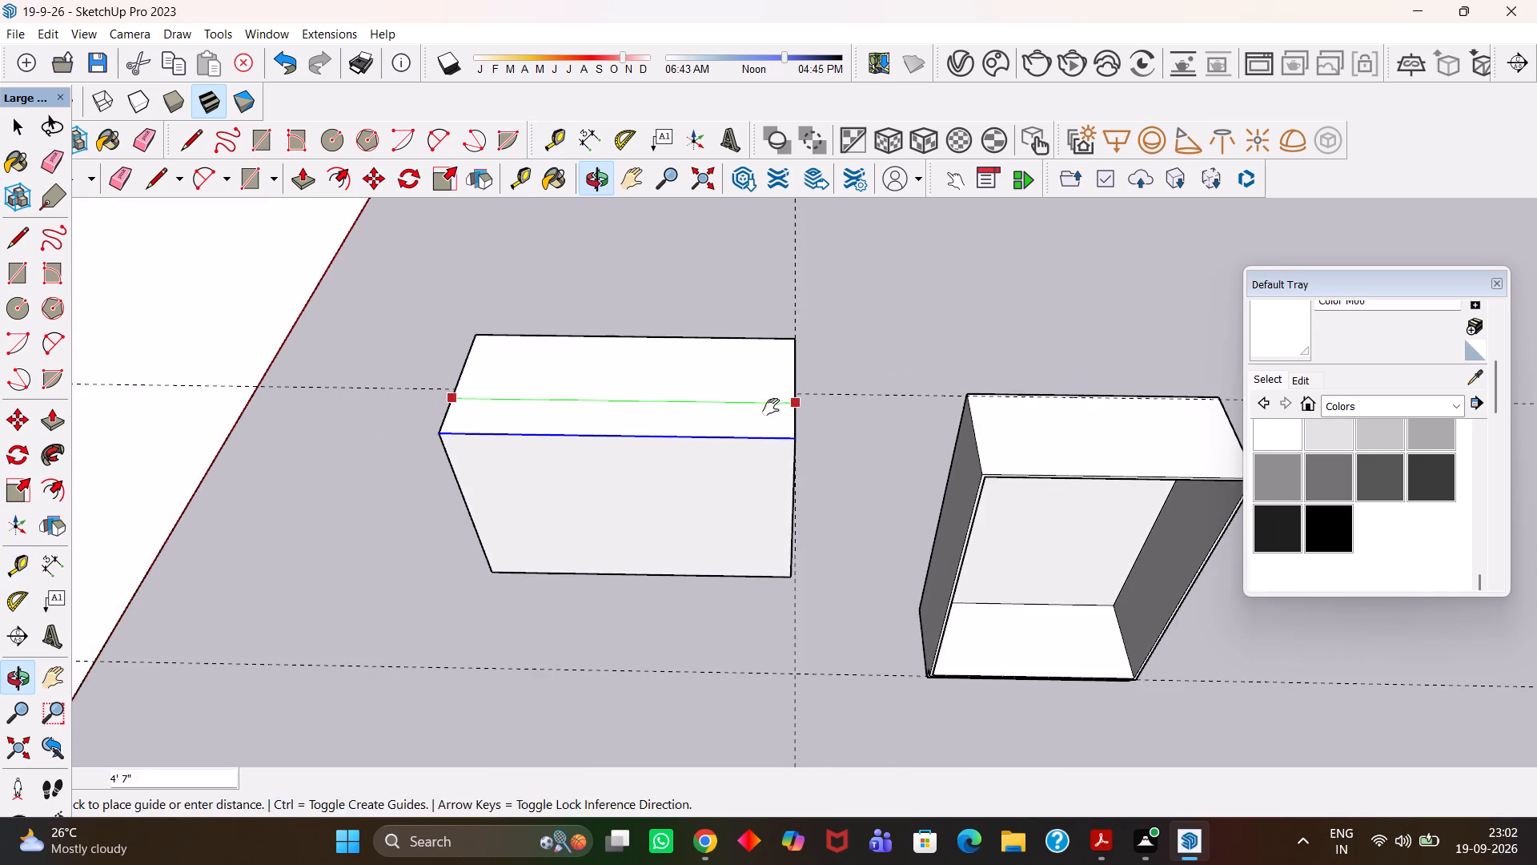
# Divide the lower block's top front edge into three equal segments.
pyautogui.scroll(2, 675, 455)
pyautogui.press('h')
pyautogui.moveTo(576, 459); pyautogui.dragTo(684, 469)
pyautogui.scroll(3, 684, 469)
pyautogui.moveTo(692, 469); pyautogui.dragTo(701, 469, button='middle')
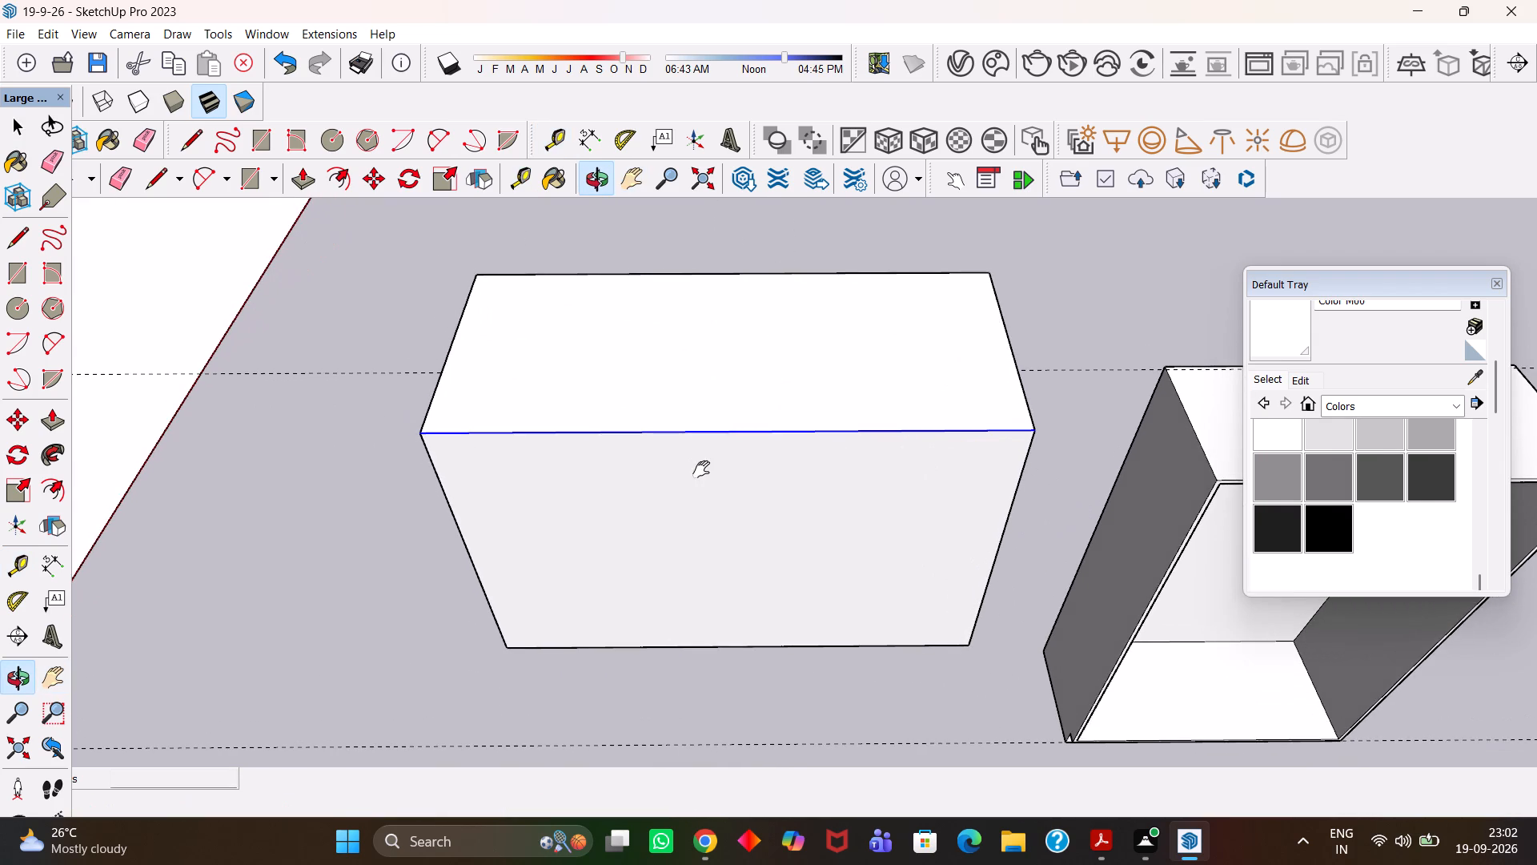
pyautogui.scroll(2, 716, 458)
pyautogui.press('space')
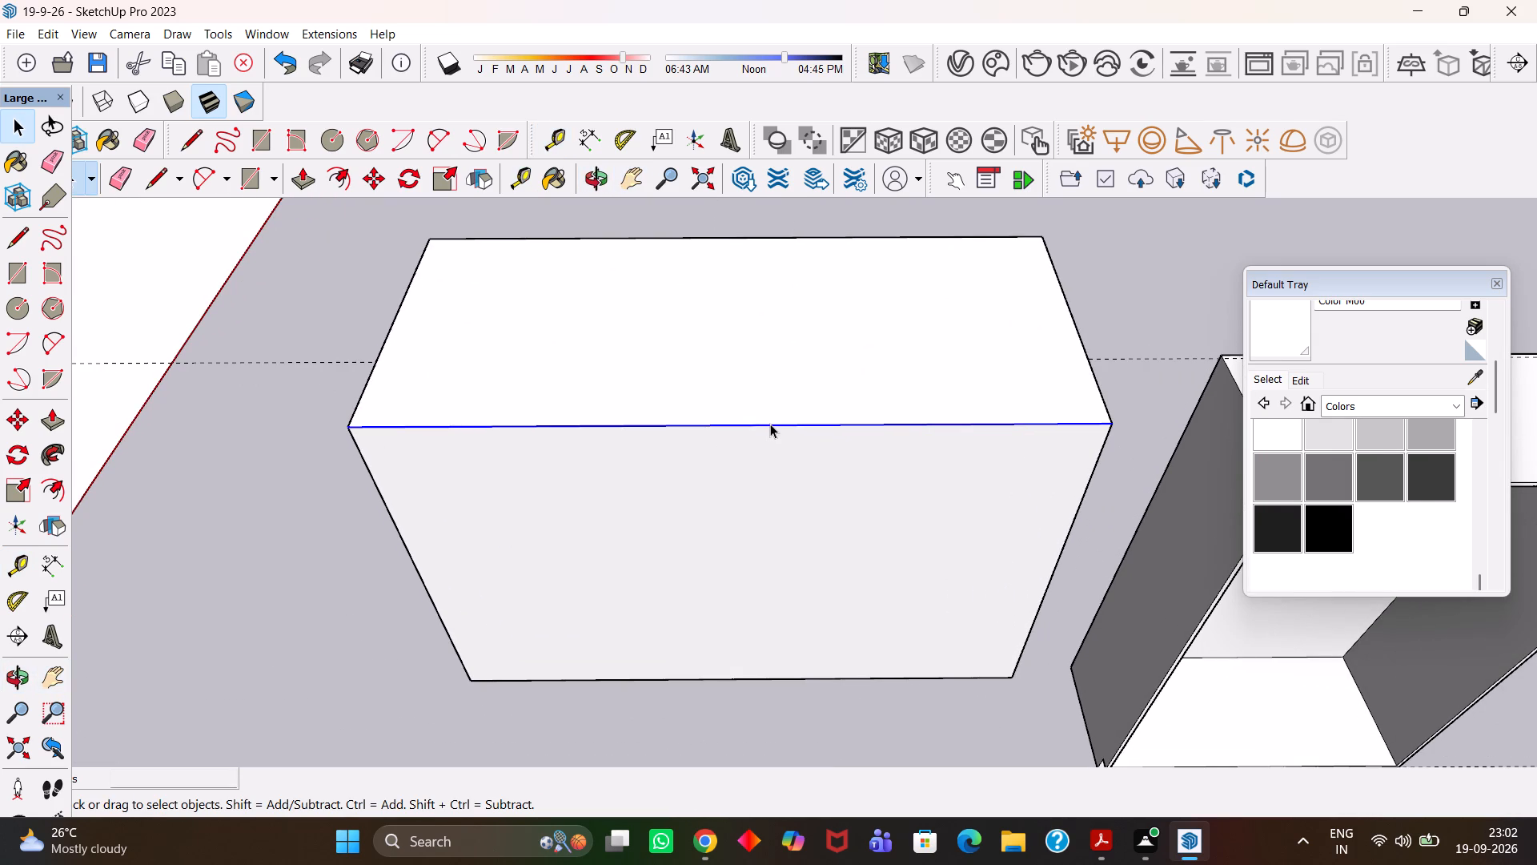
pyautogui.rightClick(770, 424)
pyautogui.click(833, 543)
pyautogui.click(851, 441)
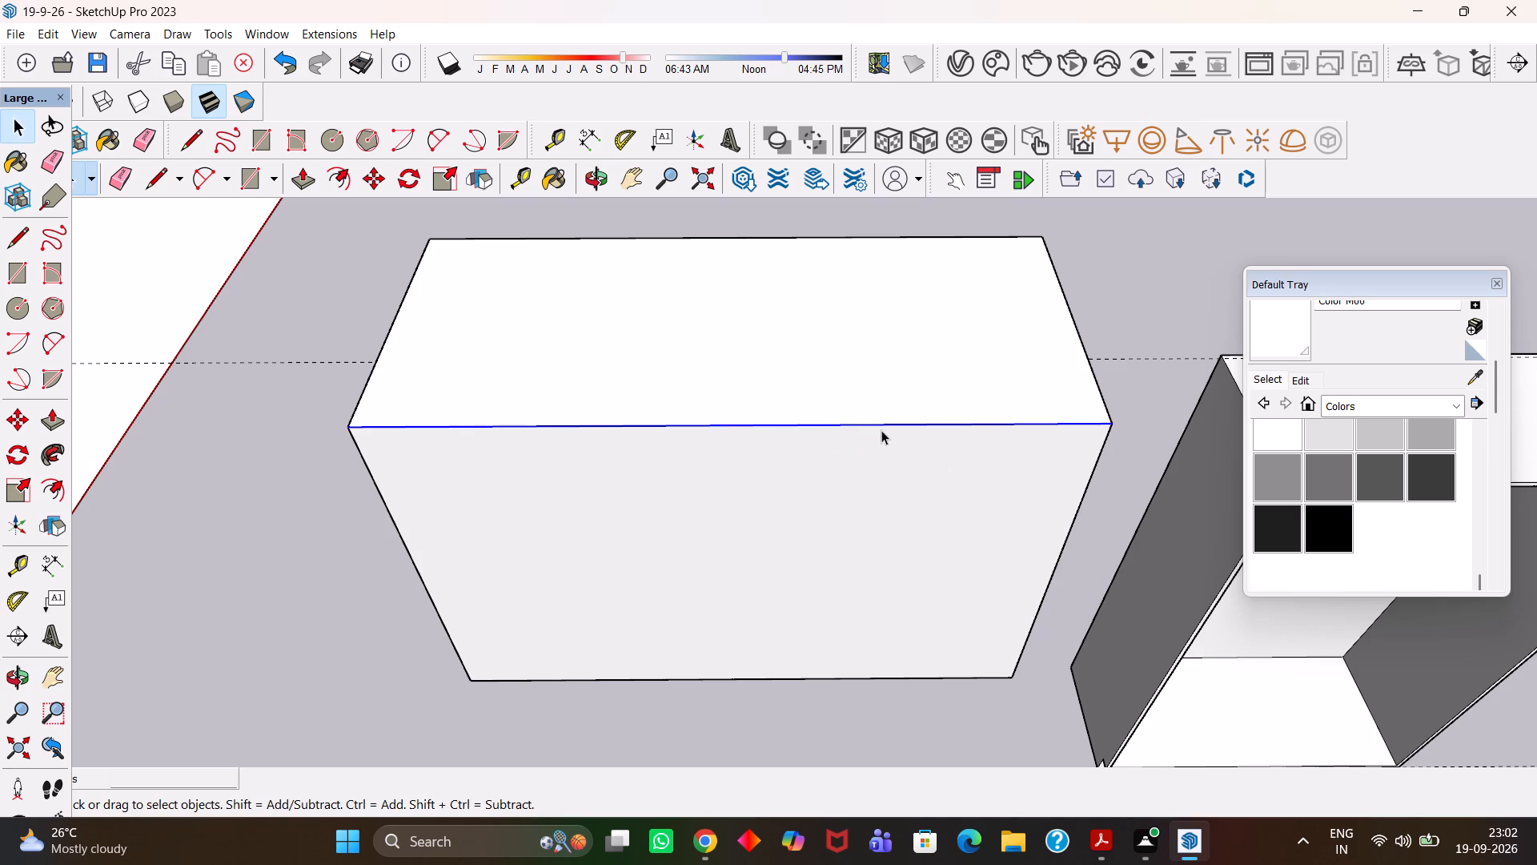
pyautogui.click(885, 429)
pyautogui.click(893, 427)
# Split the lower block's front face with a vertical line along a guide through the division point nearest the tall block.
pyautogui.press('t')
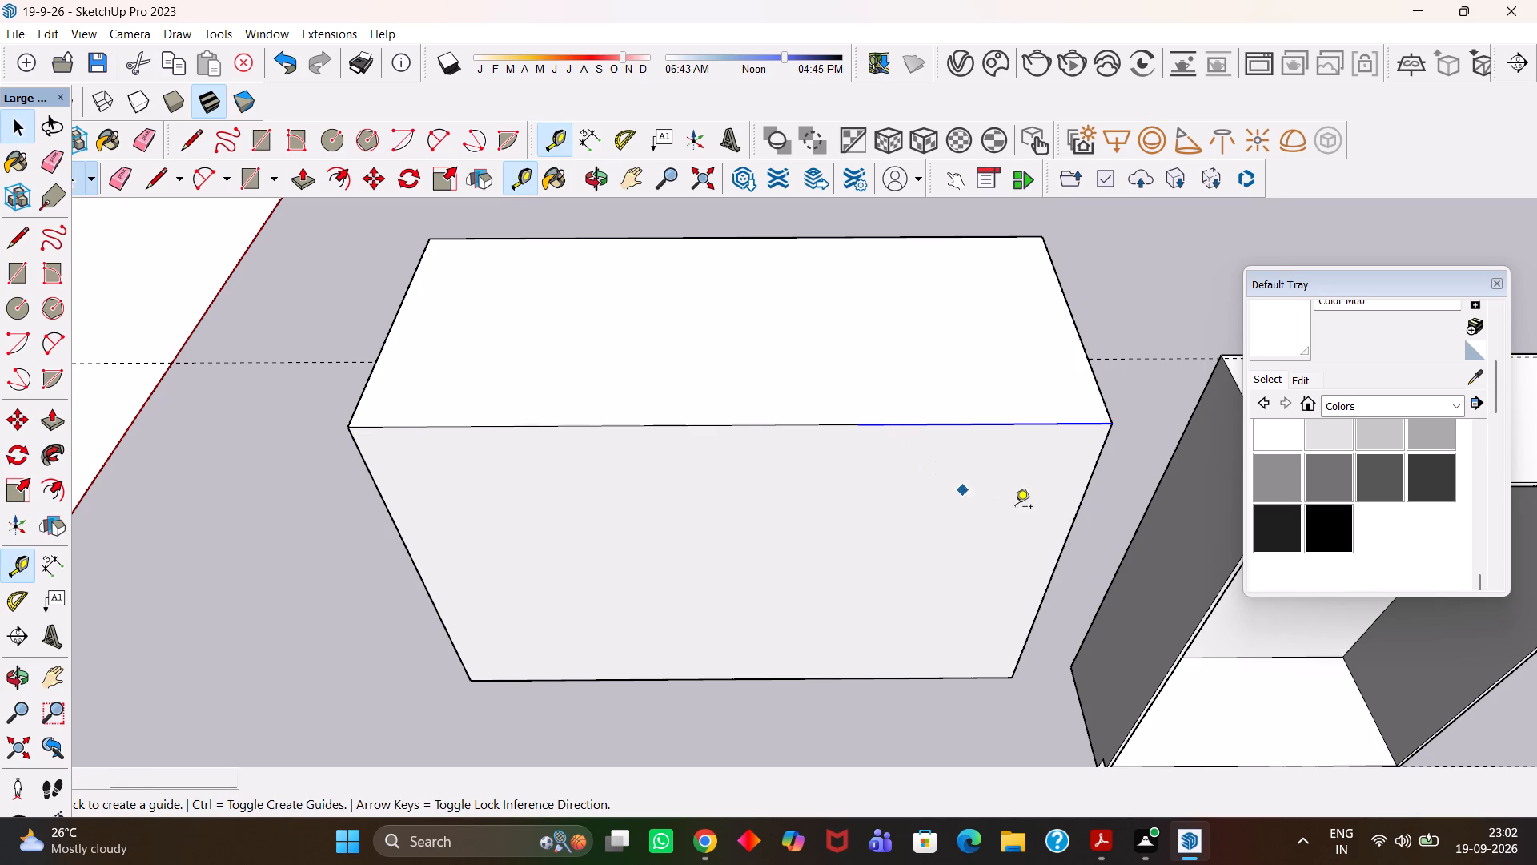
pyautogui.click(1069, 533)
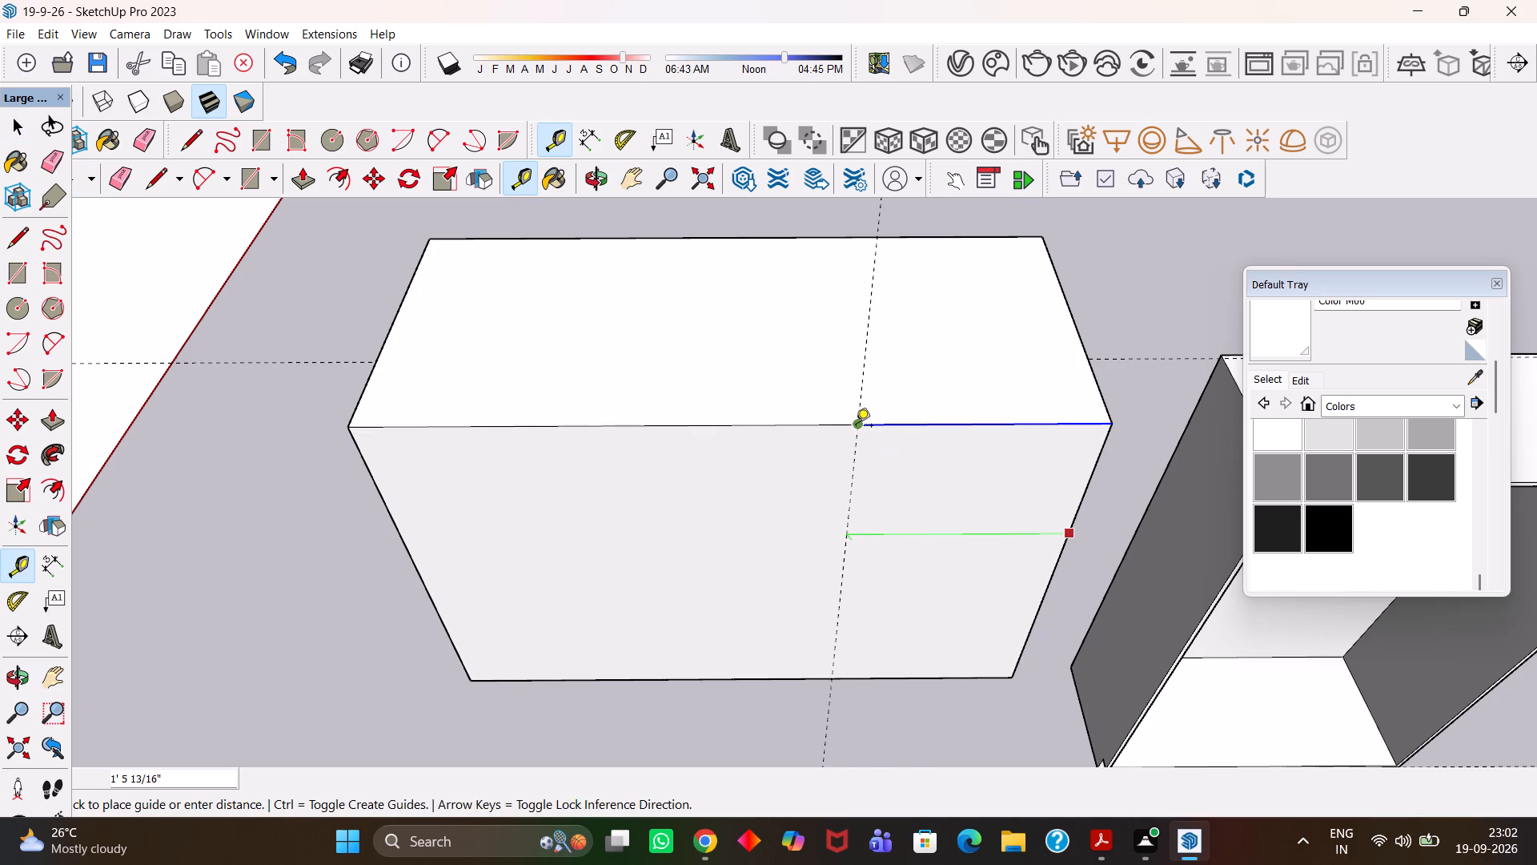
pyautogui.click(856, 427)
pyautogui.press('l')
pyautogui.click(855, 430)
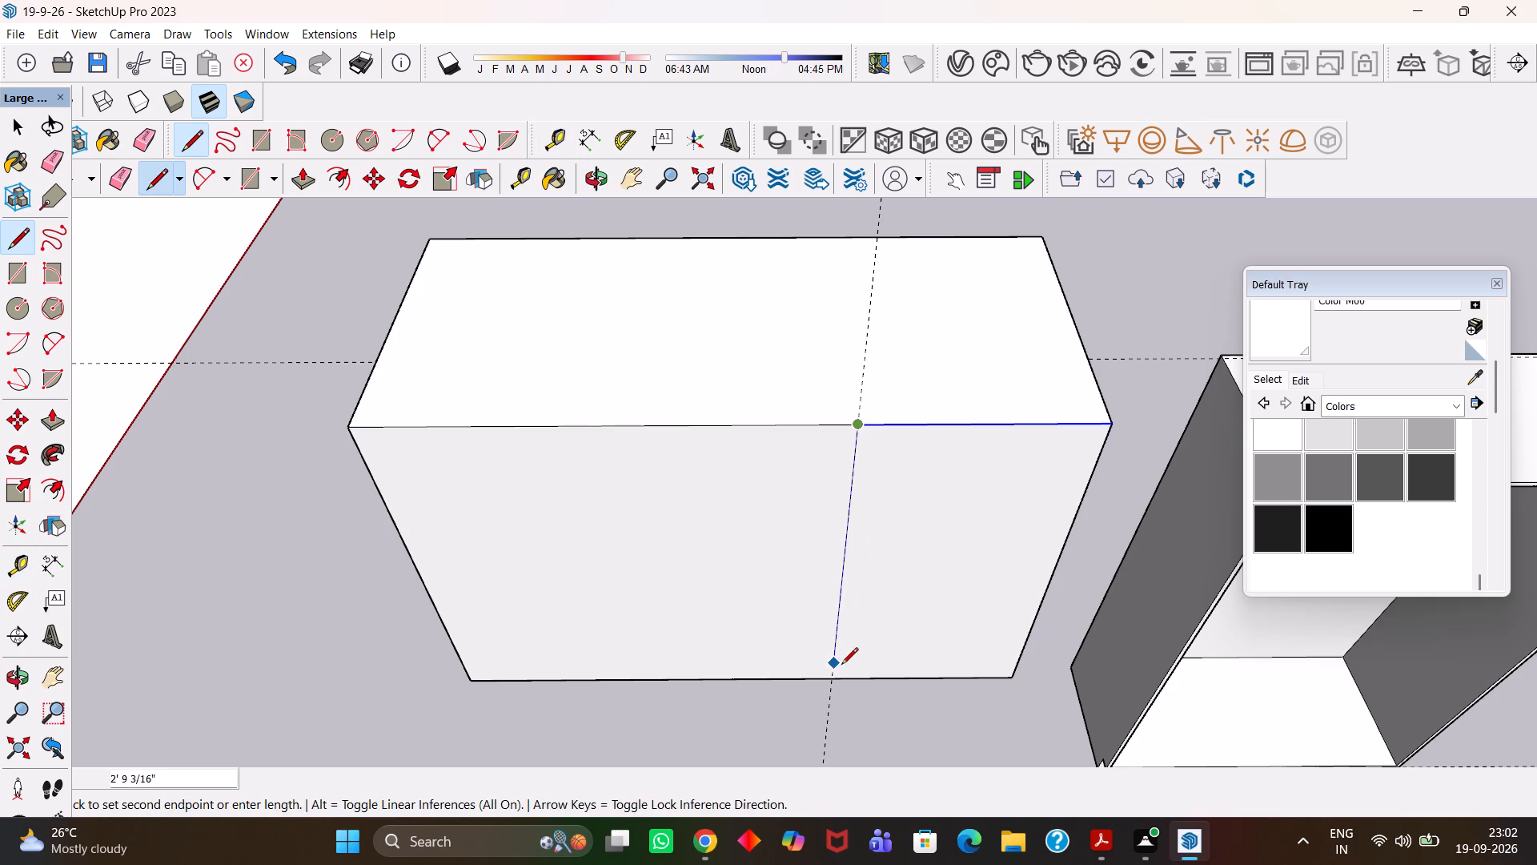
pyautogui.click(836, 674)
# Copy the narrow section of the lower block's front face about 3' out in front of the block.
pyautogui.scroll(-2, 837, 664)
pyautogui.press('space')
pyautogui.click(902, 621)
pyautogui.scroll(-3, 902, 621)
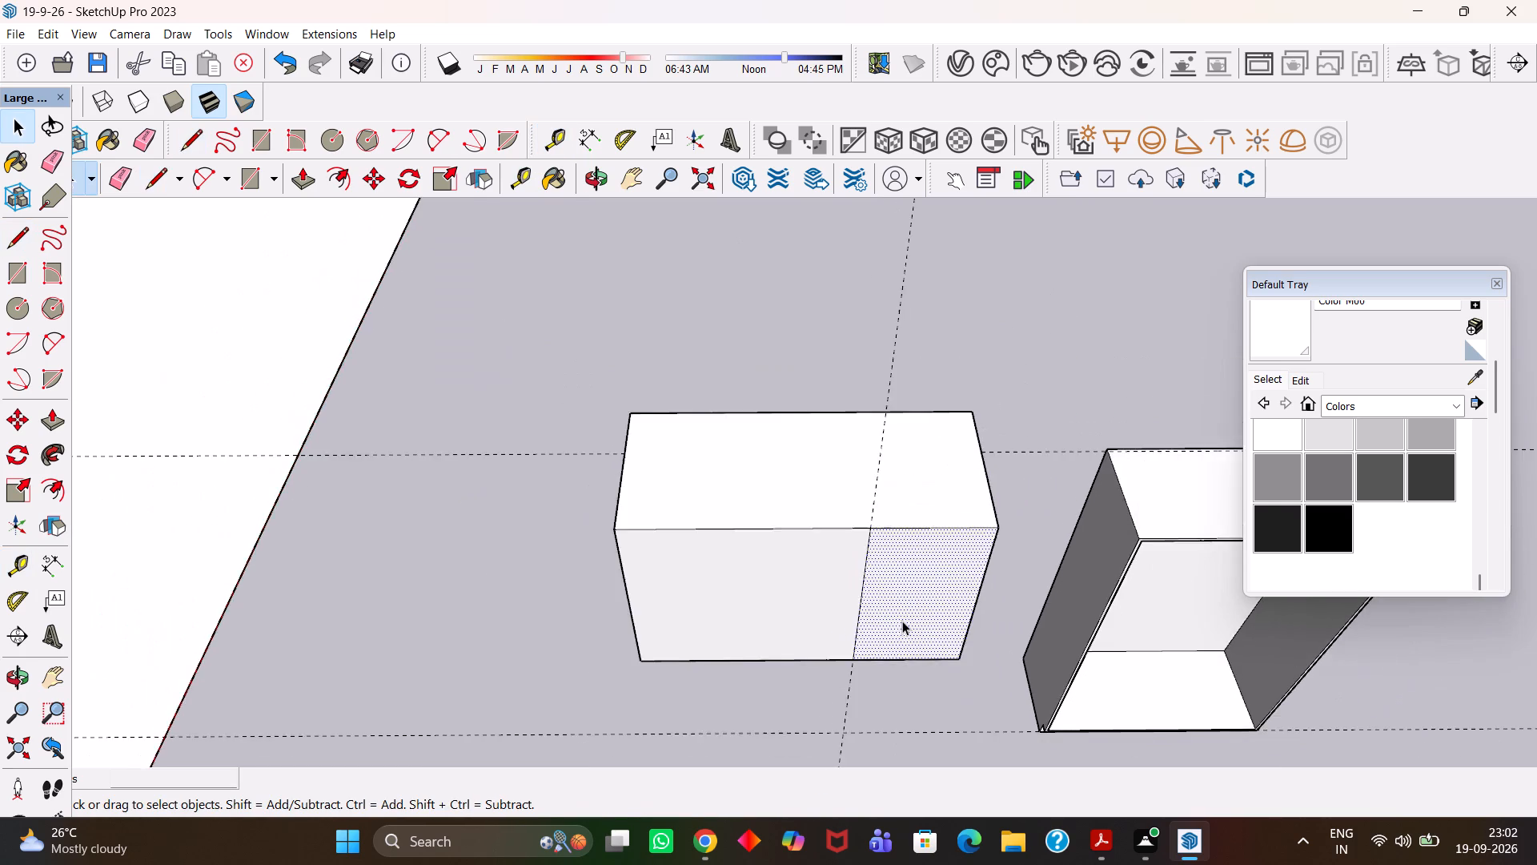
pyautogui.scroll(-5, 902, 621)
pyautogui.press('m')
pyautogui.scroll(-3, 901, 616)
pyautogui.click(901, 616)
pyautogui.click(907, 717)
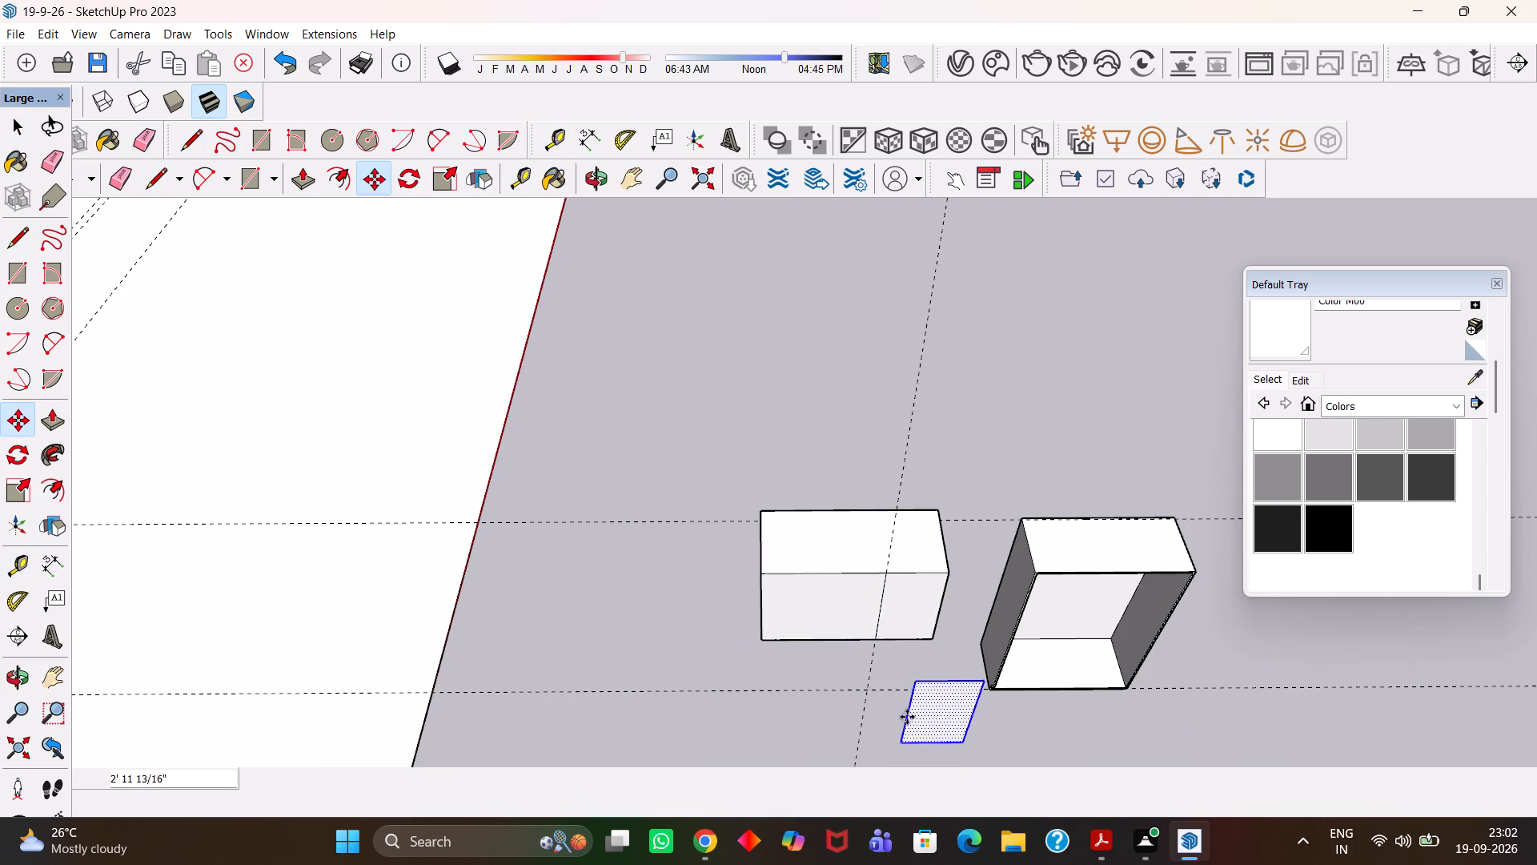
# Extrude the copied face 18 mm into a door panel.
pyautogui.scroll(4, 913, 717)
pyautogui.press('p')
pyautogui.click(919, 707)
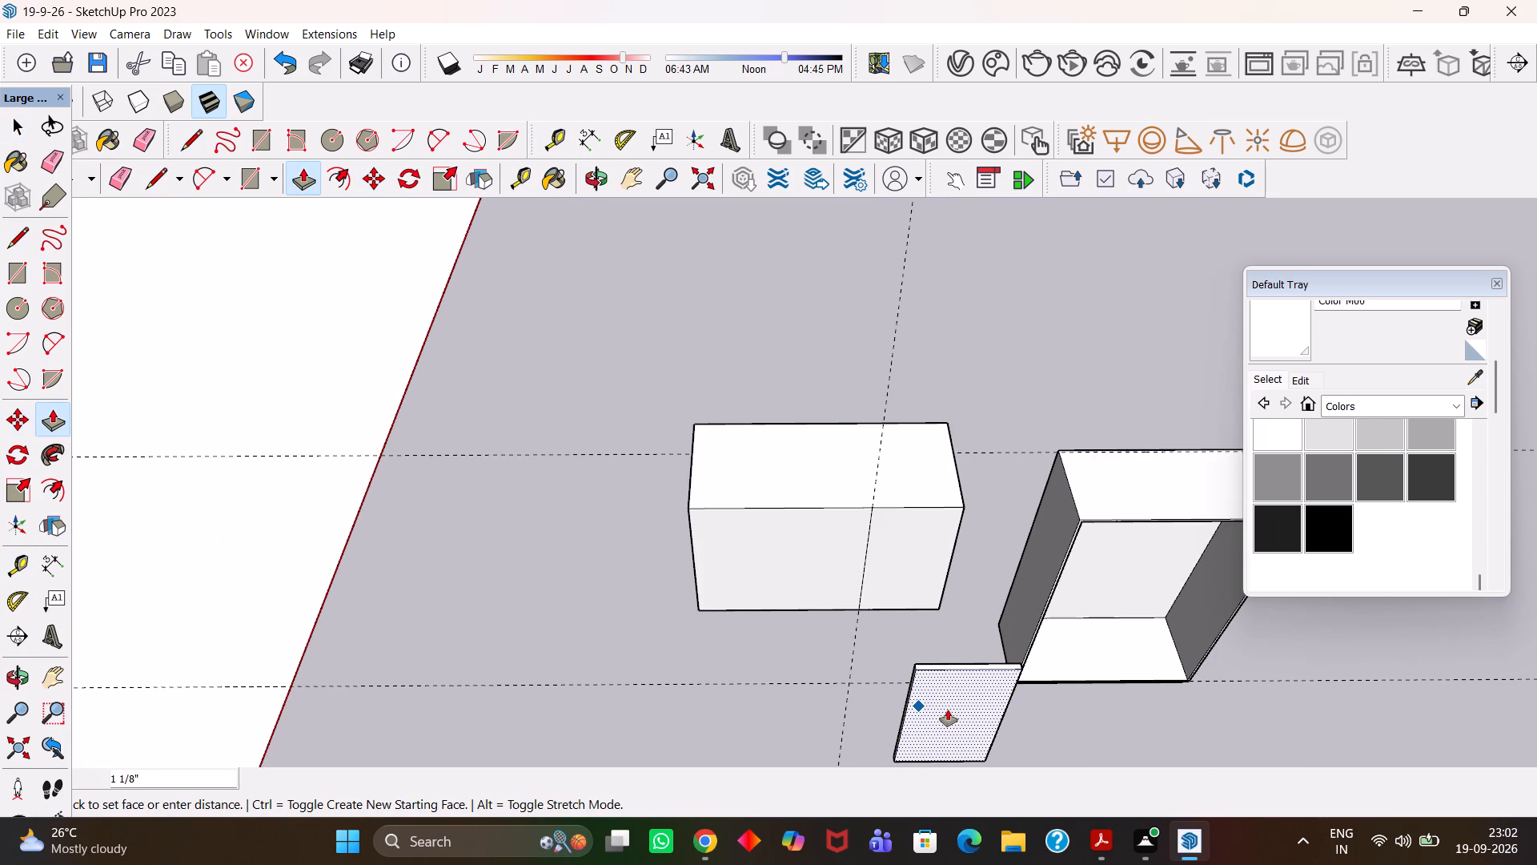
pyautogui.write('18mm')
pyautogui.press('Return')
# Make the whole 18 mm door panel a group.
pyautogui.press('h')
pyautogui.scroll(-4, 950, 707)
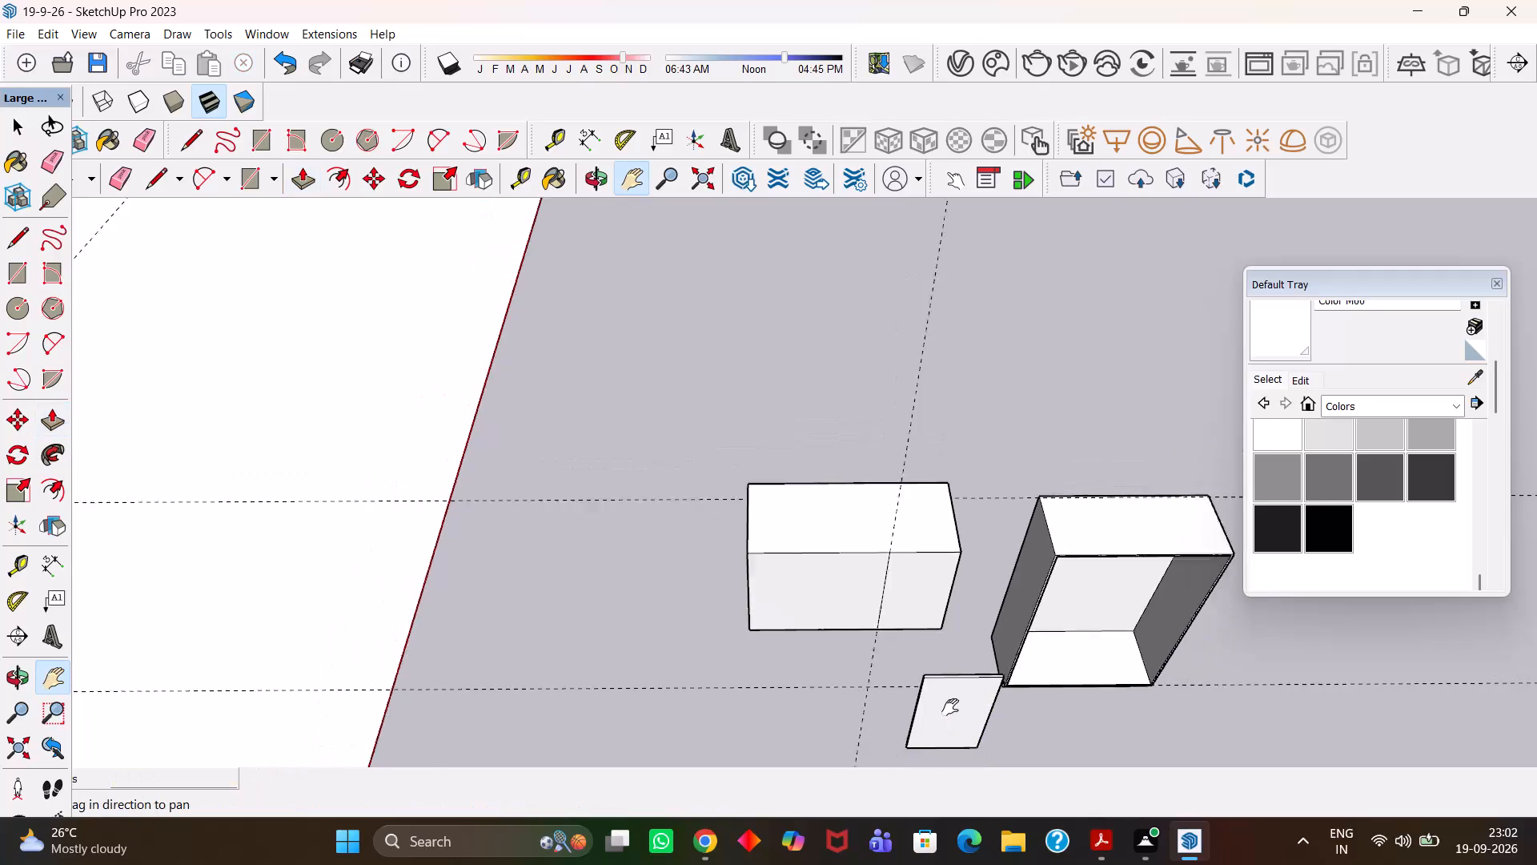
pyautogui.scroll(-1, 950, 707)
pyautogui.moveTo(964, 702); pyautogui.dragTo(822, 591)
pyautogui.moveTo(817, 585); pyautogui.dragTo(805, 682, button='middle')
pyautogui.scroll(7, 805, 682)
pyautogui.moveTo(776, 618); pyautogui.dragTo(861, 615)
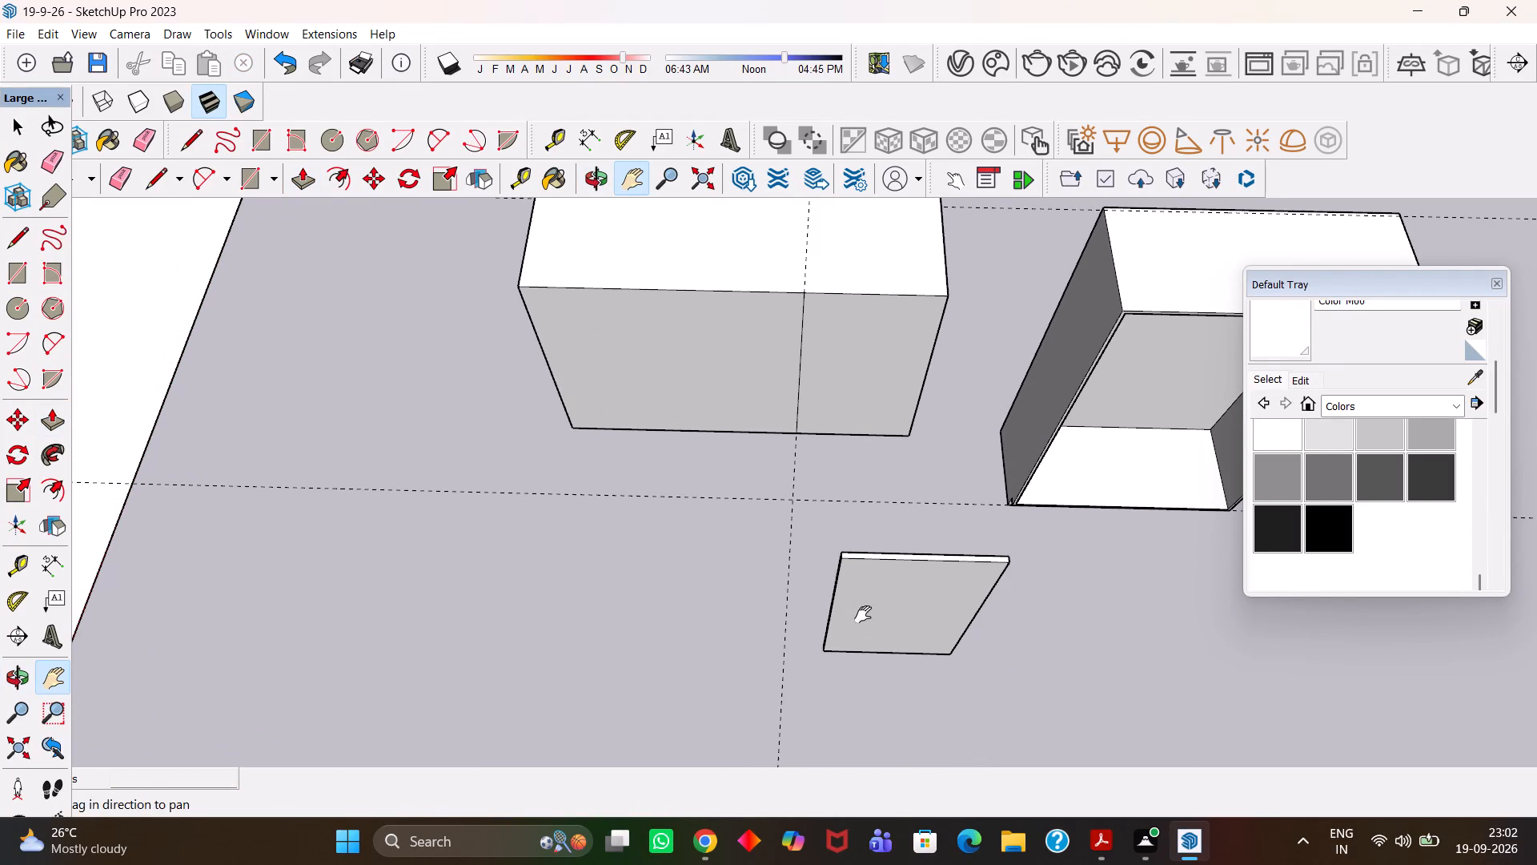
pyautogui.press('space')
pyautogui.tripleClick(886, 614)
pyautogui.click(886, 614)
pyautogui.rightClick(886, 614)
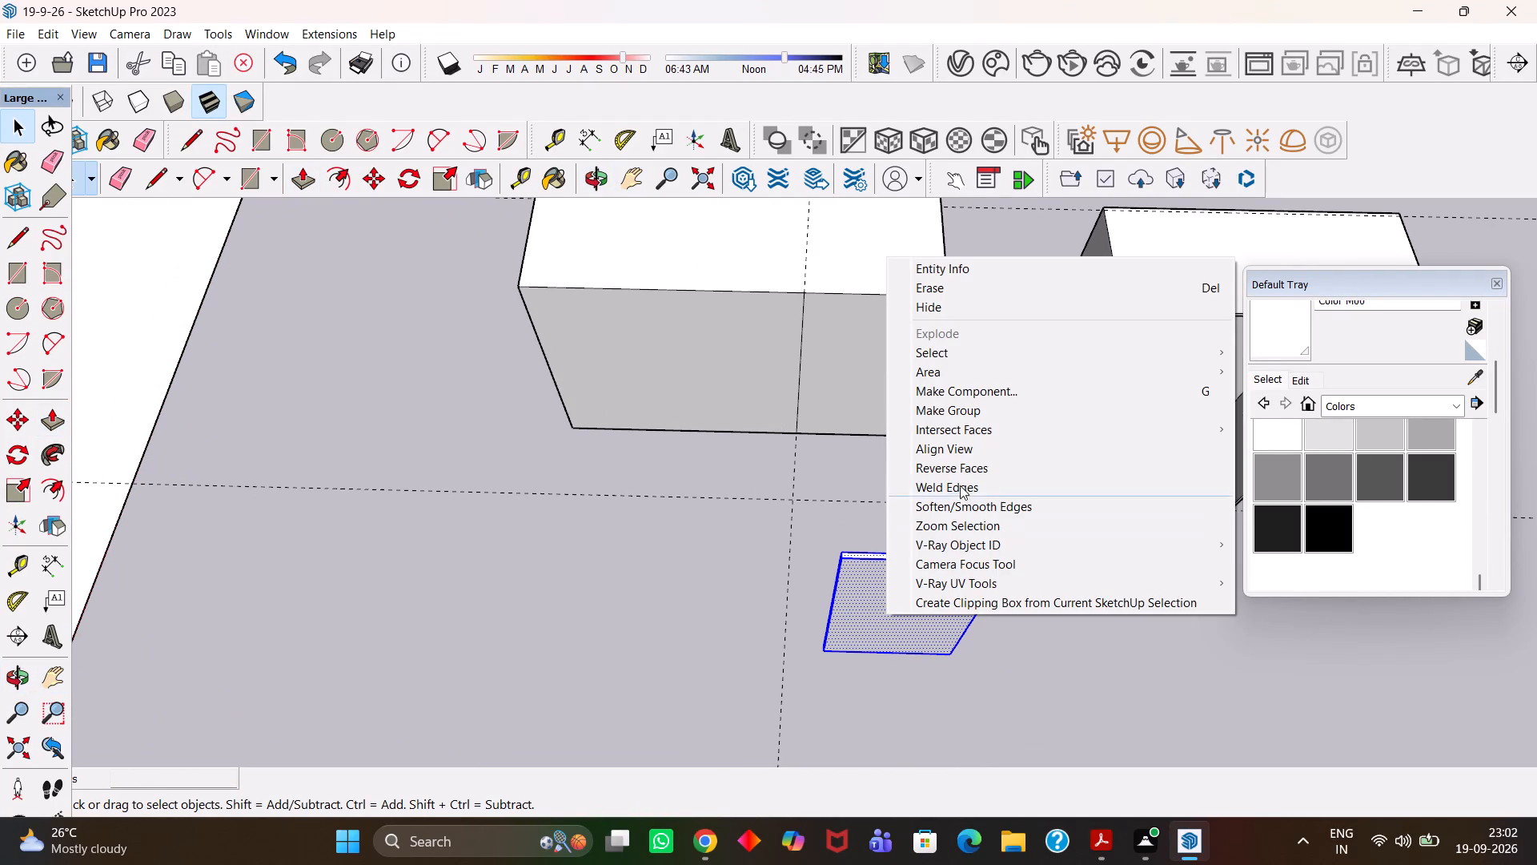
pyautogui.click(969, 415)
# Push both sections of the lower block's front face 18 mm inward.
pyautogui.scroll(-3, 877, 404)
pyautogui.scroll(3, 859, 400)
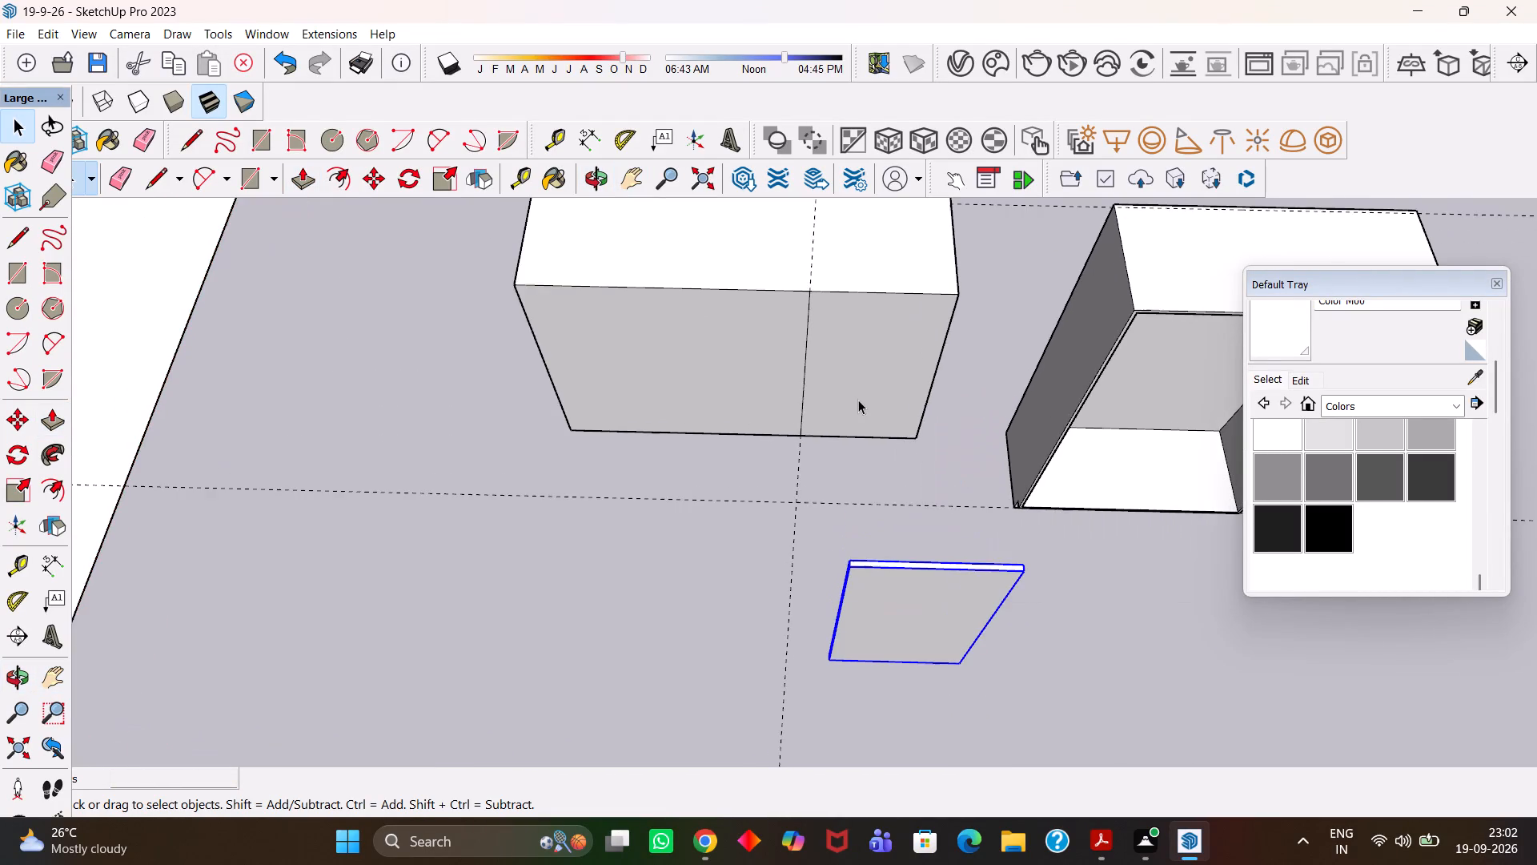
pyautogui.press('h')
pyautogui.moveTo(802, 402); pyautogui.dragTo(808, 474)
pyautogui.moveTo(814, 498); pyautogui.dragTo(820, 479, button='middle')
pyautogui.scroll(1, 815, 488)
pyautogui.press('space')
pyautogui.click(851, 438)
pyautogui.scroll(3, 851, 438)
pyautogui.press('p')
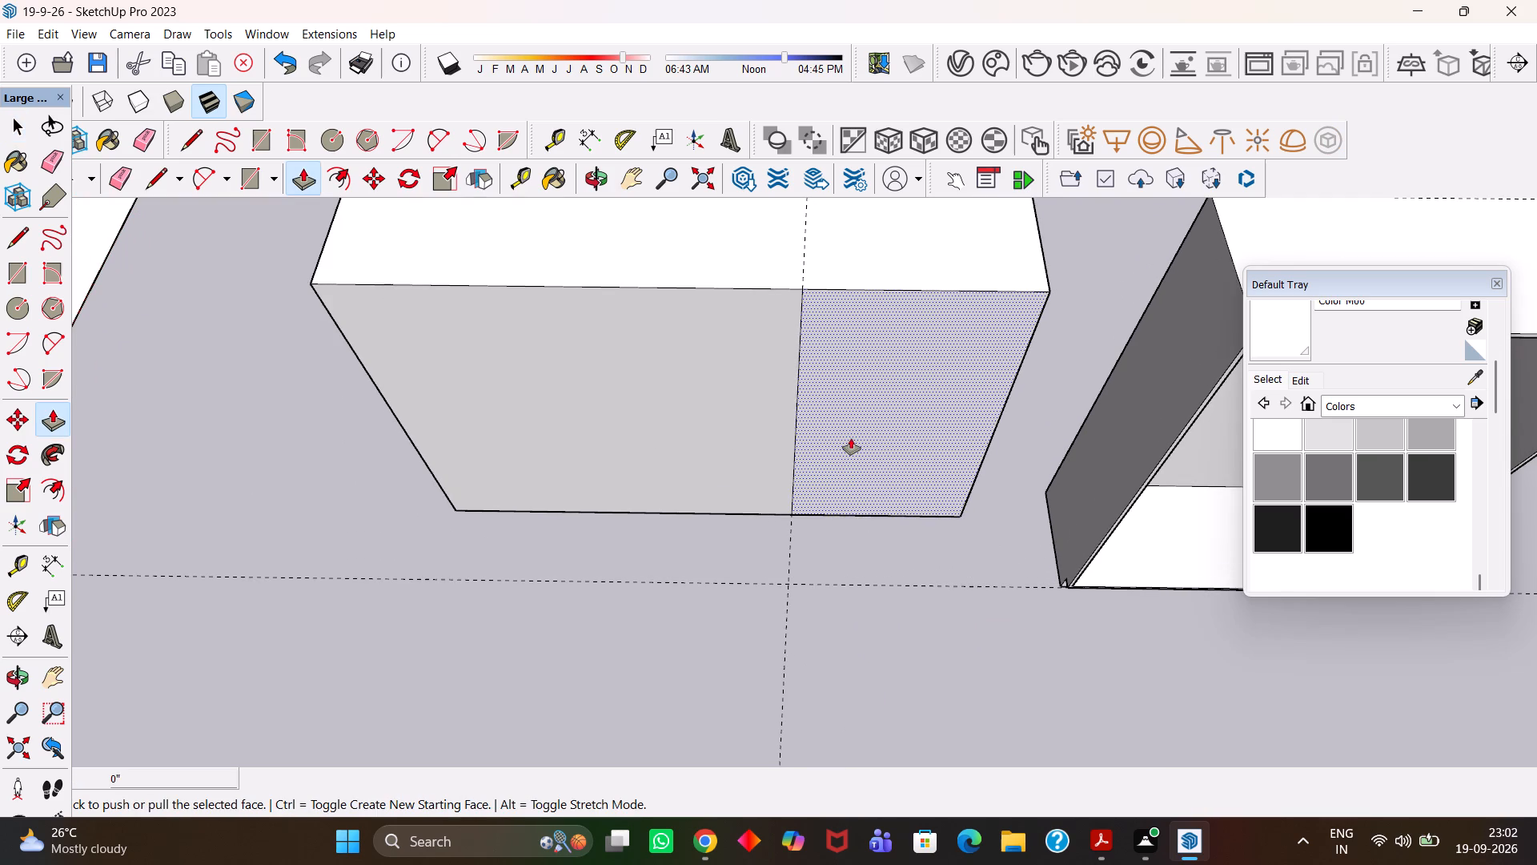
pyautogui.click(851, 438)
pyautogui.write('18mm')
pyautogui.press('Return')
pyautogui.click(744, 381)
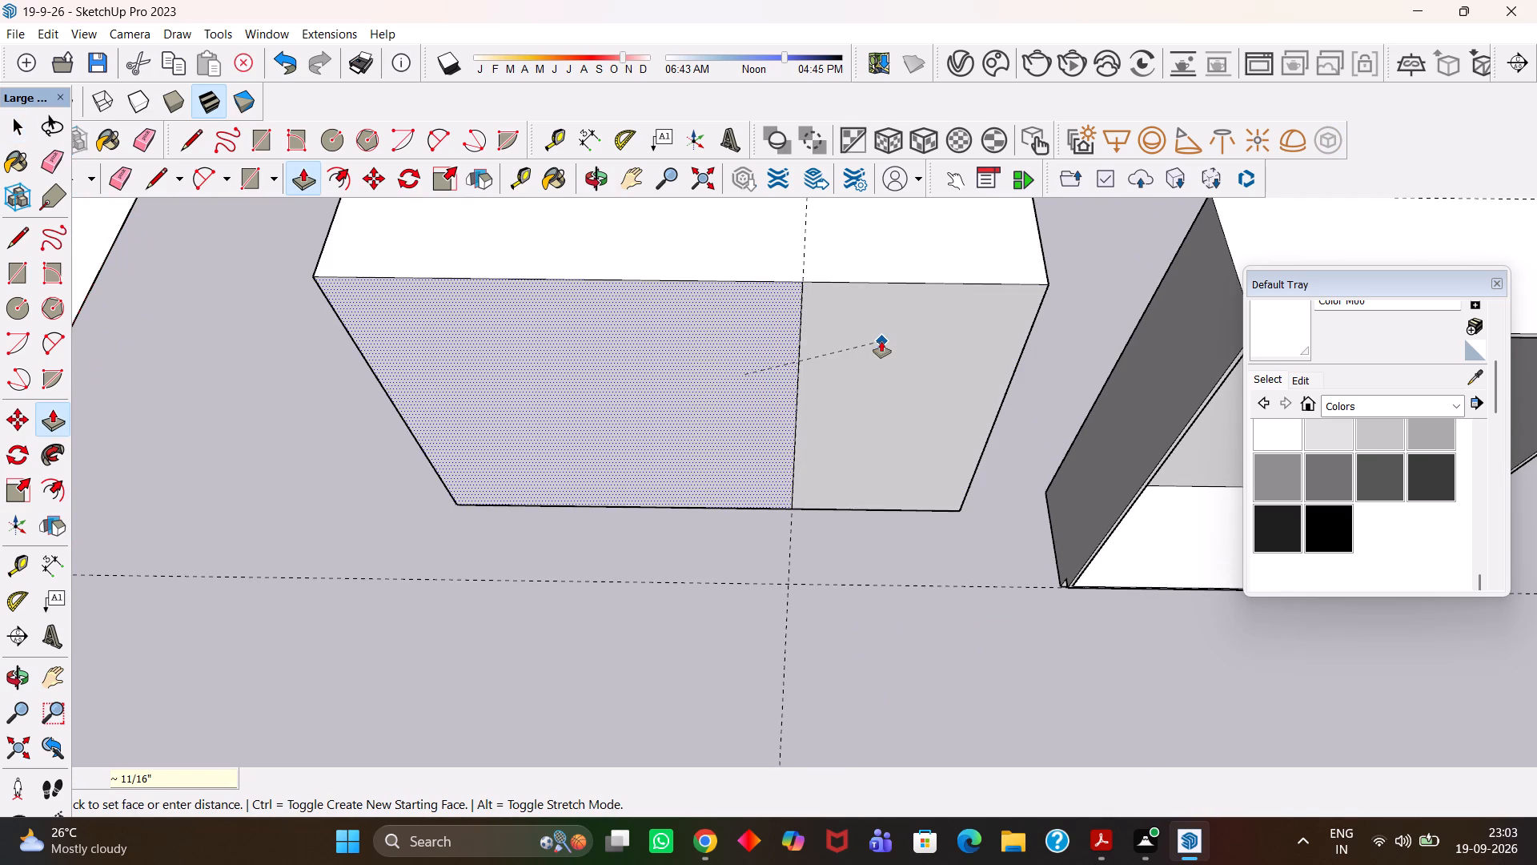
pyautogui.click(881, 341)
# Erase the vertical division guide and the plinth guide in front of the lower block.
pyautogui.press('h')
pyautogui.scroll(-9, 854, 345)
pyautogui.scroll(3, 836, 391)
pyautogui.scroll(-2, 864, 506)
pyautogui.press('space')
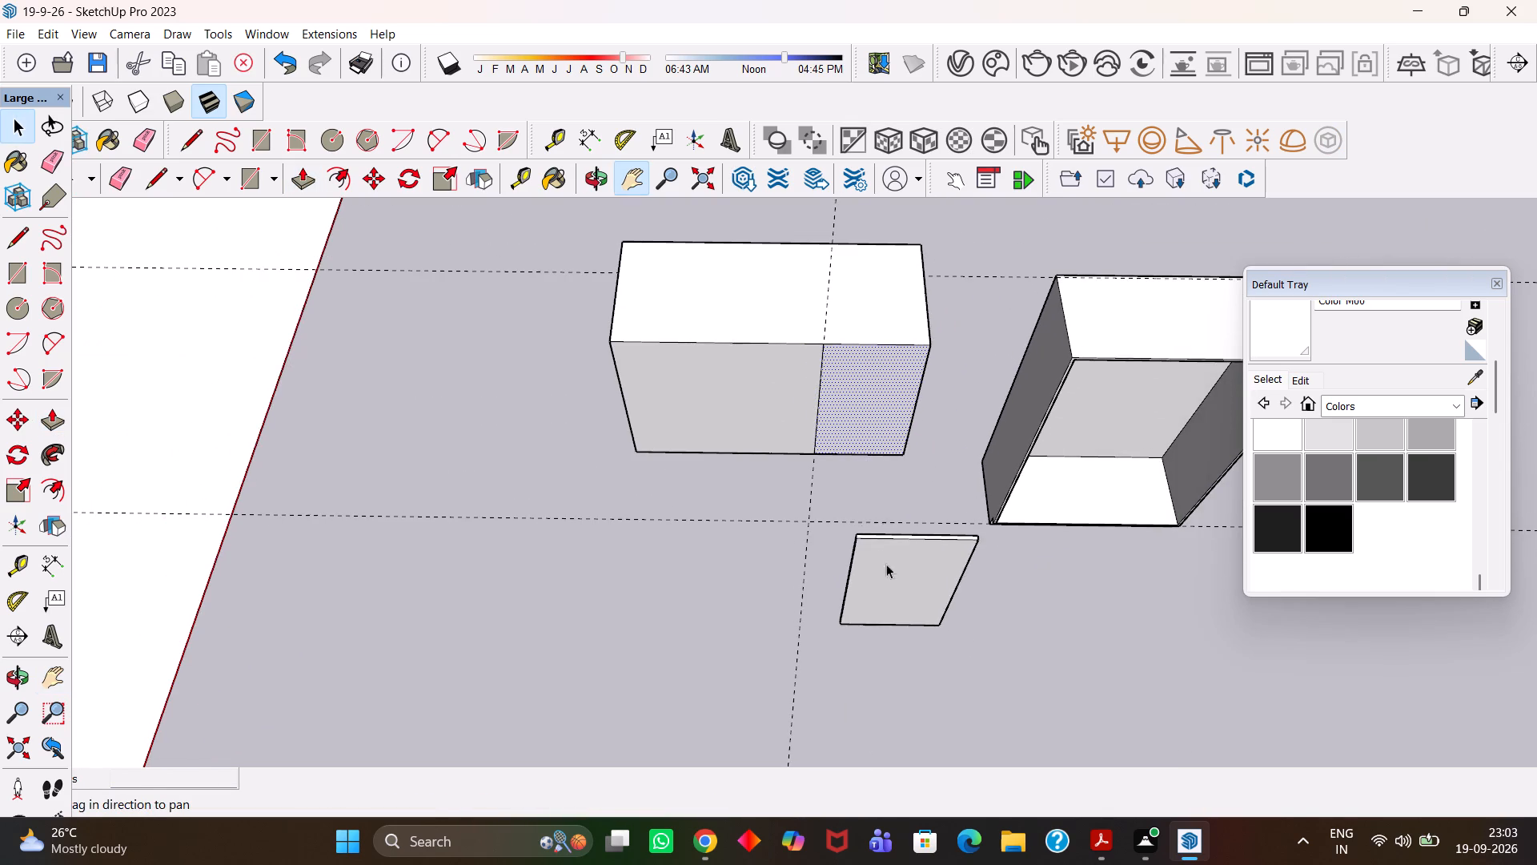
pyautogui.scroll(3, 735, 556)
pyautogui.press('e')
pyautogui.moveTo(927, 504); pyautogui.dragTo(791, 548)
# Erase the remaining long guide line running behind the lower block and the tall cabinet.
pyautogui.scroll(-4, 855, 497)
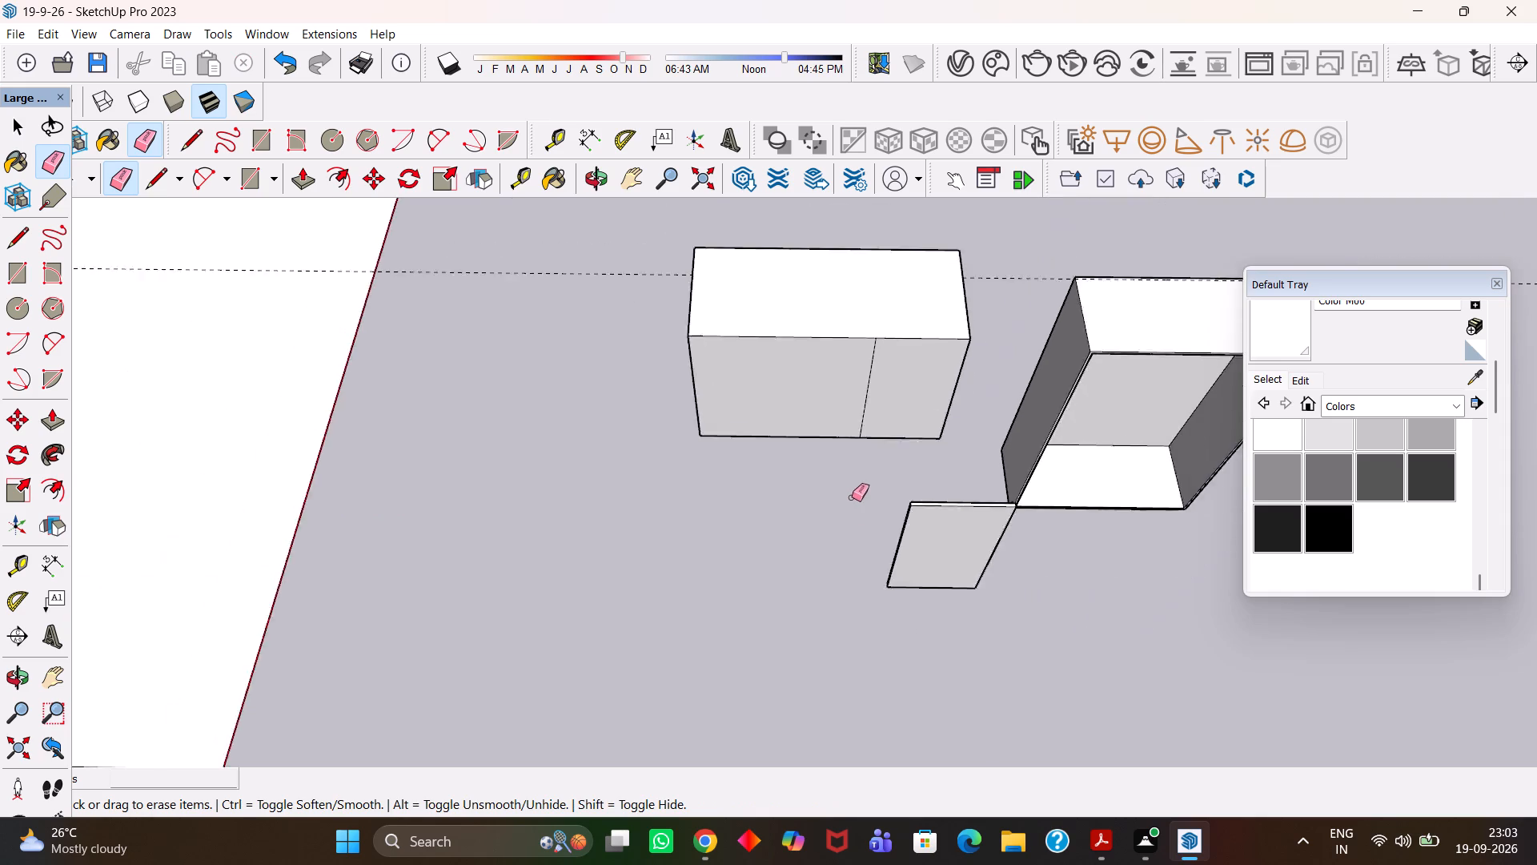
pyautogui.scroll(-3, 852, 497)
pyautogui.scroll(3, 839, 537)
pyautogui.press('space')
pyautogui.click(949, 557)
pyautogui.moveTo(945, 545); pyautogui.dragTo(945, 561, button='middle')
pyautogui.scroll(2, 909, 509)
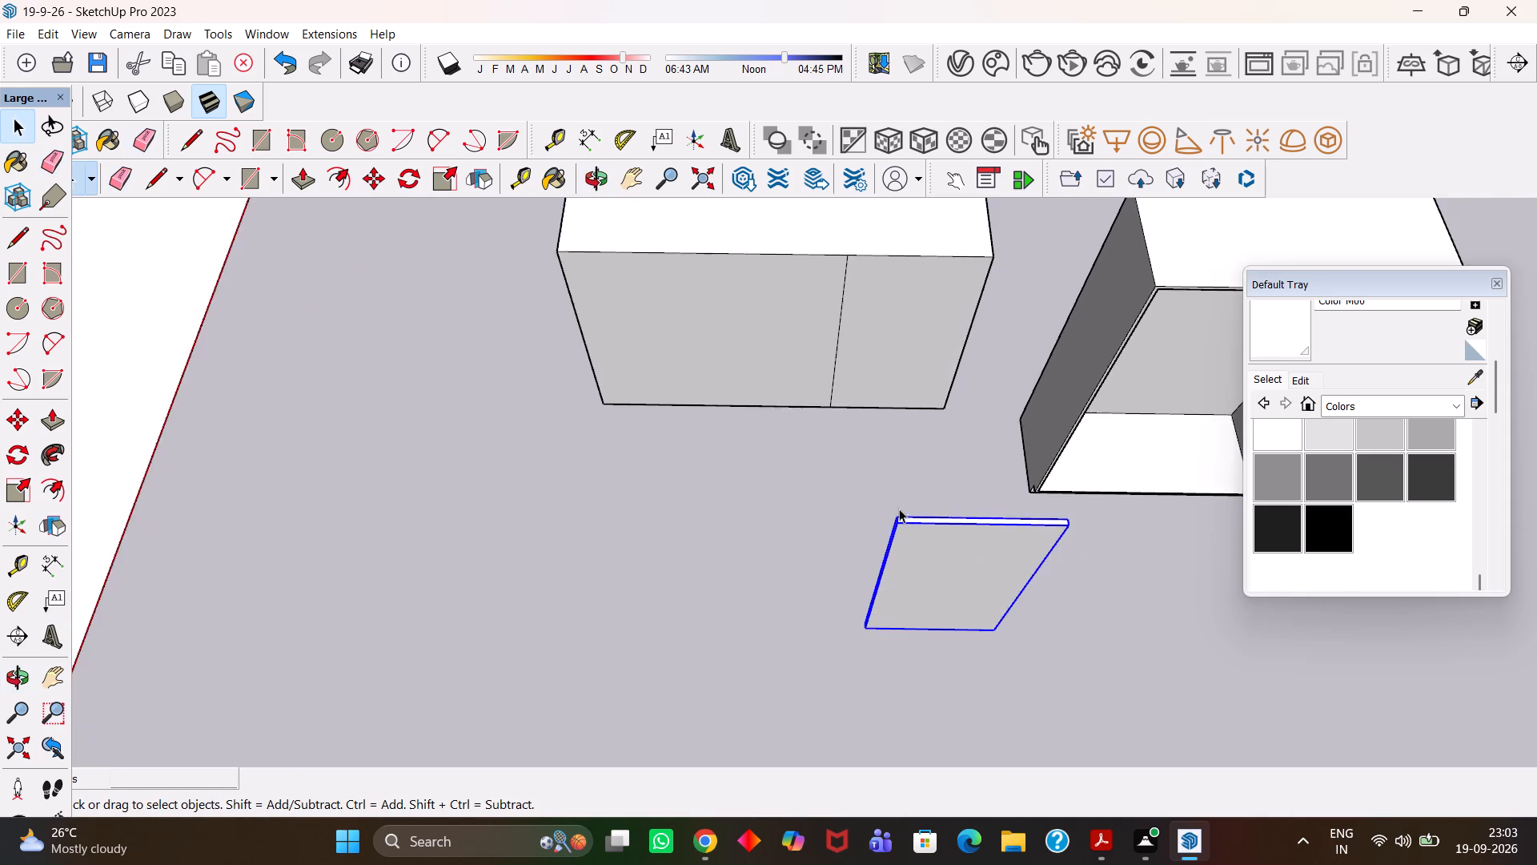
pyautogui.scroll(-4, 889, 511)
pyautogui.press('h')
pyautogui.moveTo(798, 481); pyautogui.dragTo(775, 547)
pyautogui.moveTo(770, 557); pyautogui.dragTo(798, 549, button='middle')
pyautogui.press('e')
pyautogui.moveTo(631, 413); pyautogui.dragTo(591, 328)
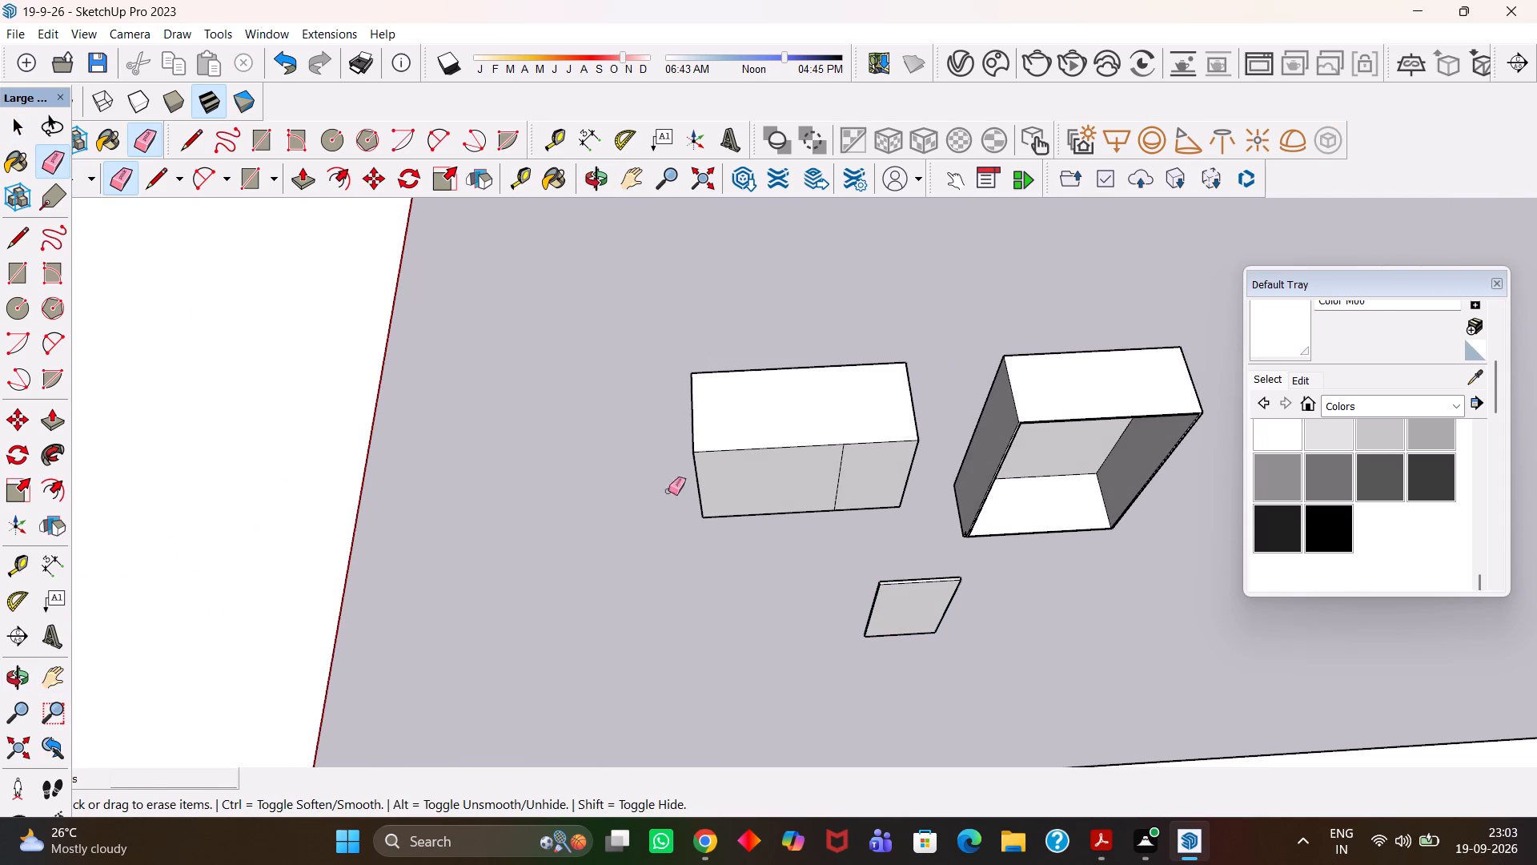
# Move the loose door panel onto the lower block's front, matching its upper right corner to the block's upper right front corner.
pyautogui.moveTo(672, 493); pyautogui.dragTo(628, 477, button='middle')
pyautogui.scroll(1, 624, 477)
pyautogui.press('h')
pyautogui.scroll(2, 801, 501)
pyautogui.scroll(-2, 837, 501)
pyautogui.moveTo(836, 528); pyautogui.dragTo(863, 559, button='middle')
pyautogui.scroll(2, 862, 559)
pyautogui.press('space')
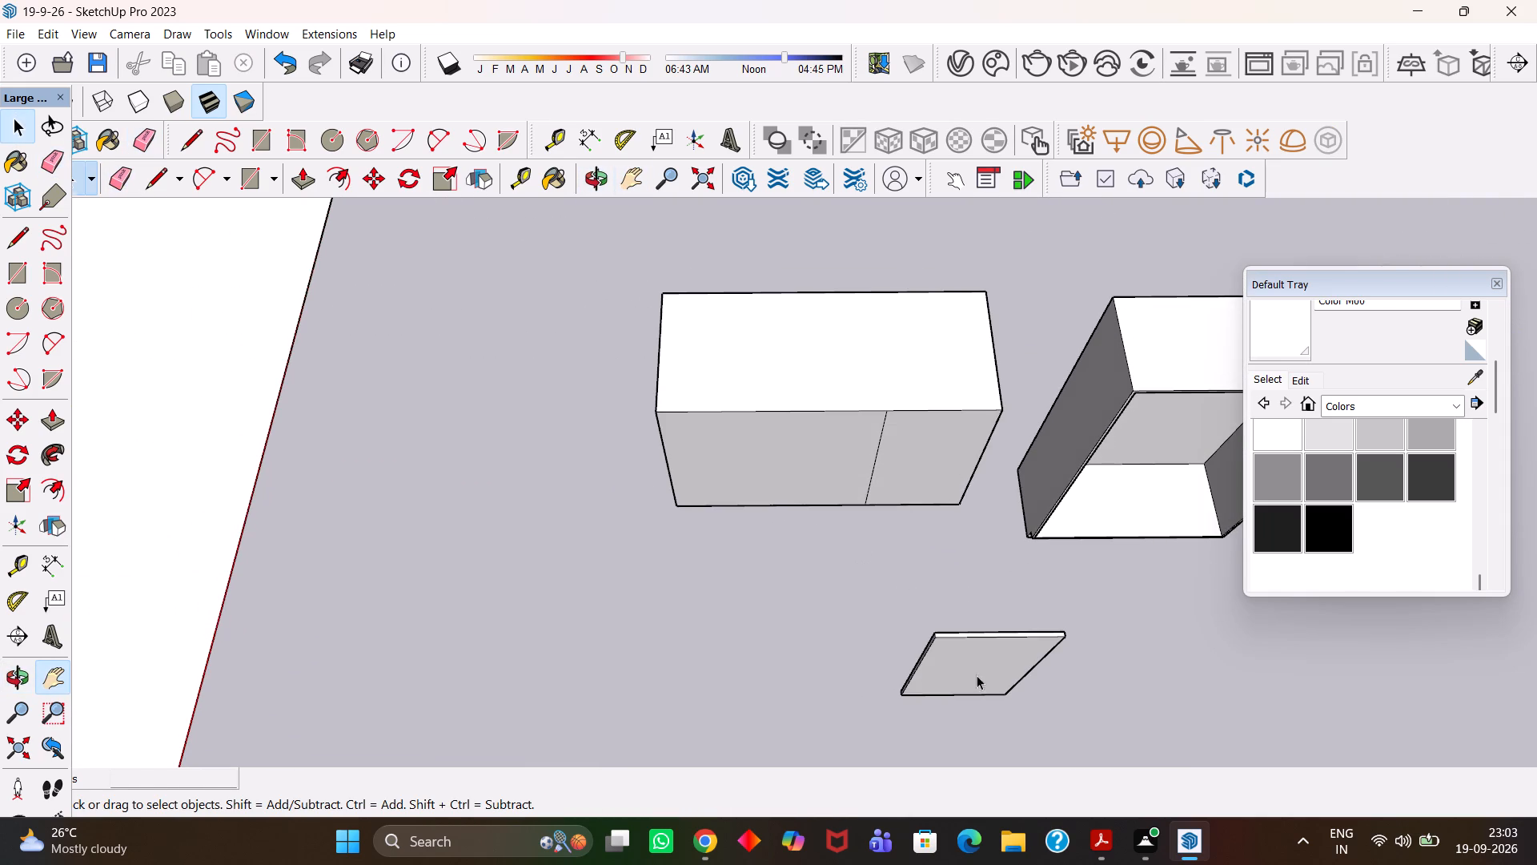
pyautogui.click(977, 666)
pyautogui.scroll(5, 991, 662)
pyautogui.press('m')
pyautogui.click(1111, 610)
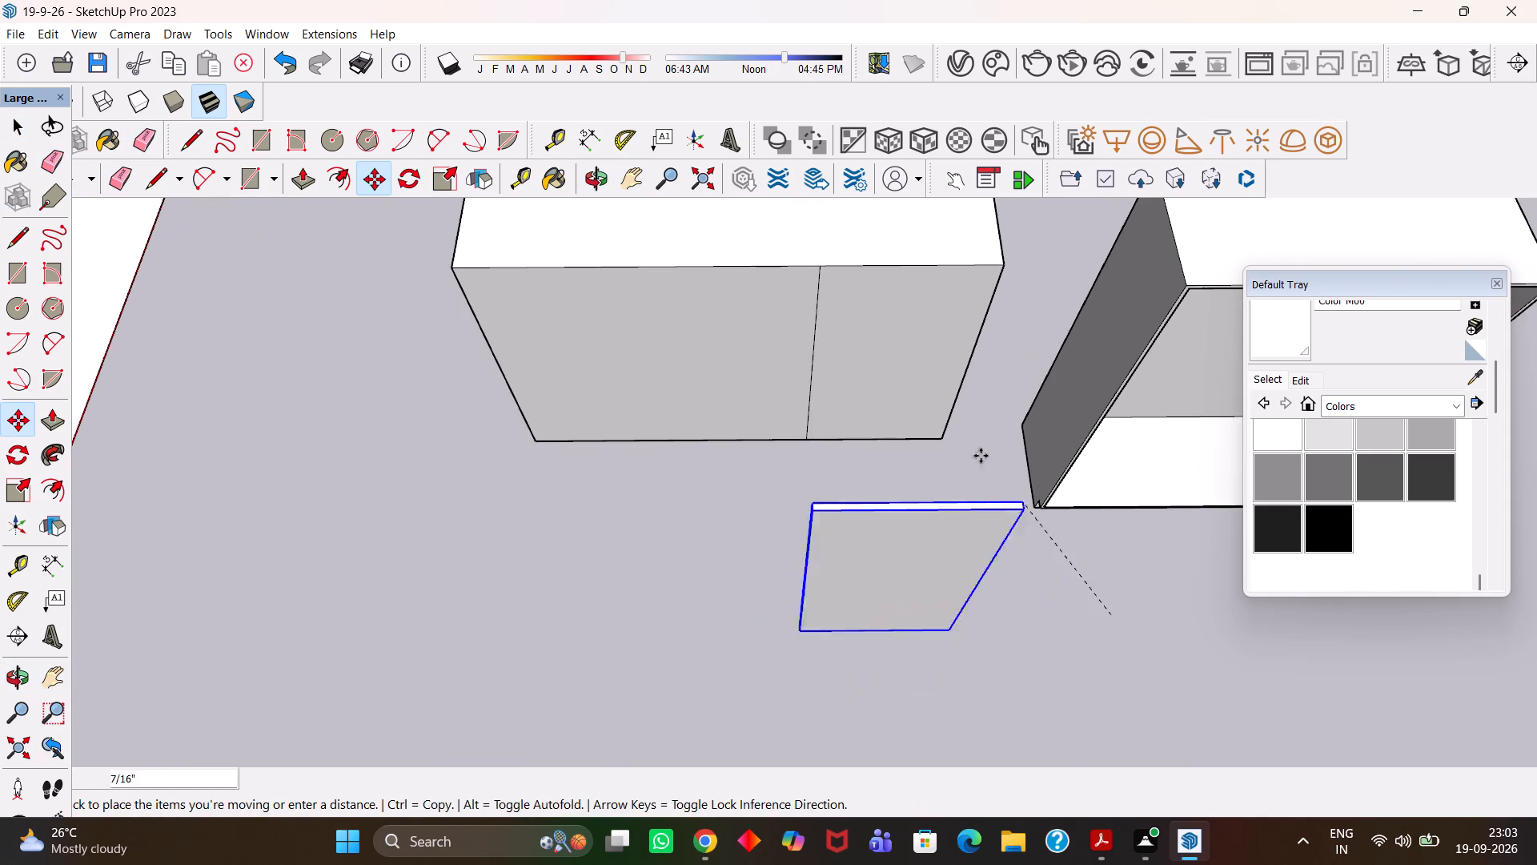
pyautogui.click(1005, 267)
# Copy the door panel to the opposite end of the lower block's front and divide the spacing by 2, making three adjacent panels.
pyautogui.scroll(7, 1005, 267)
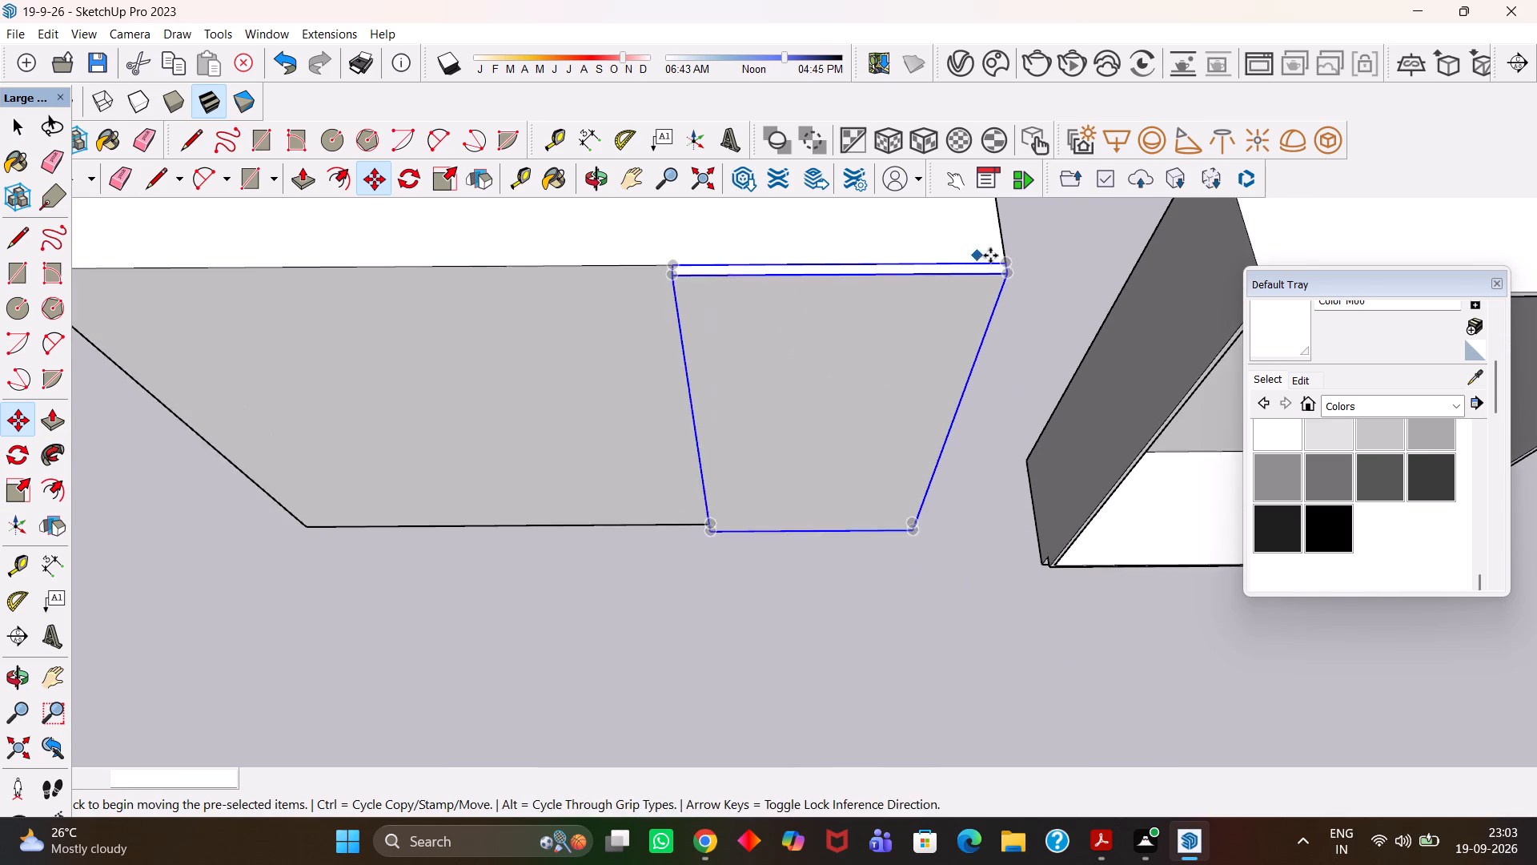
pyautogui.scroll(3, 990, 255)
pyautogui.scroll(-9, 973, 286)
pyautogui.press('h')
pyautogui.moveTo(797, 313); pyautogui.dragTo(892, 403)
pyautogui.scroll(5, 892, 404)
pyautogui.press('m')
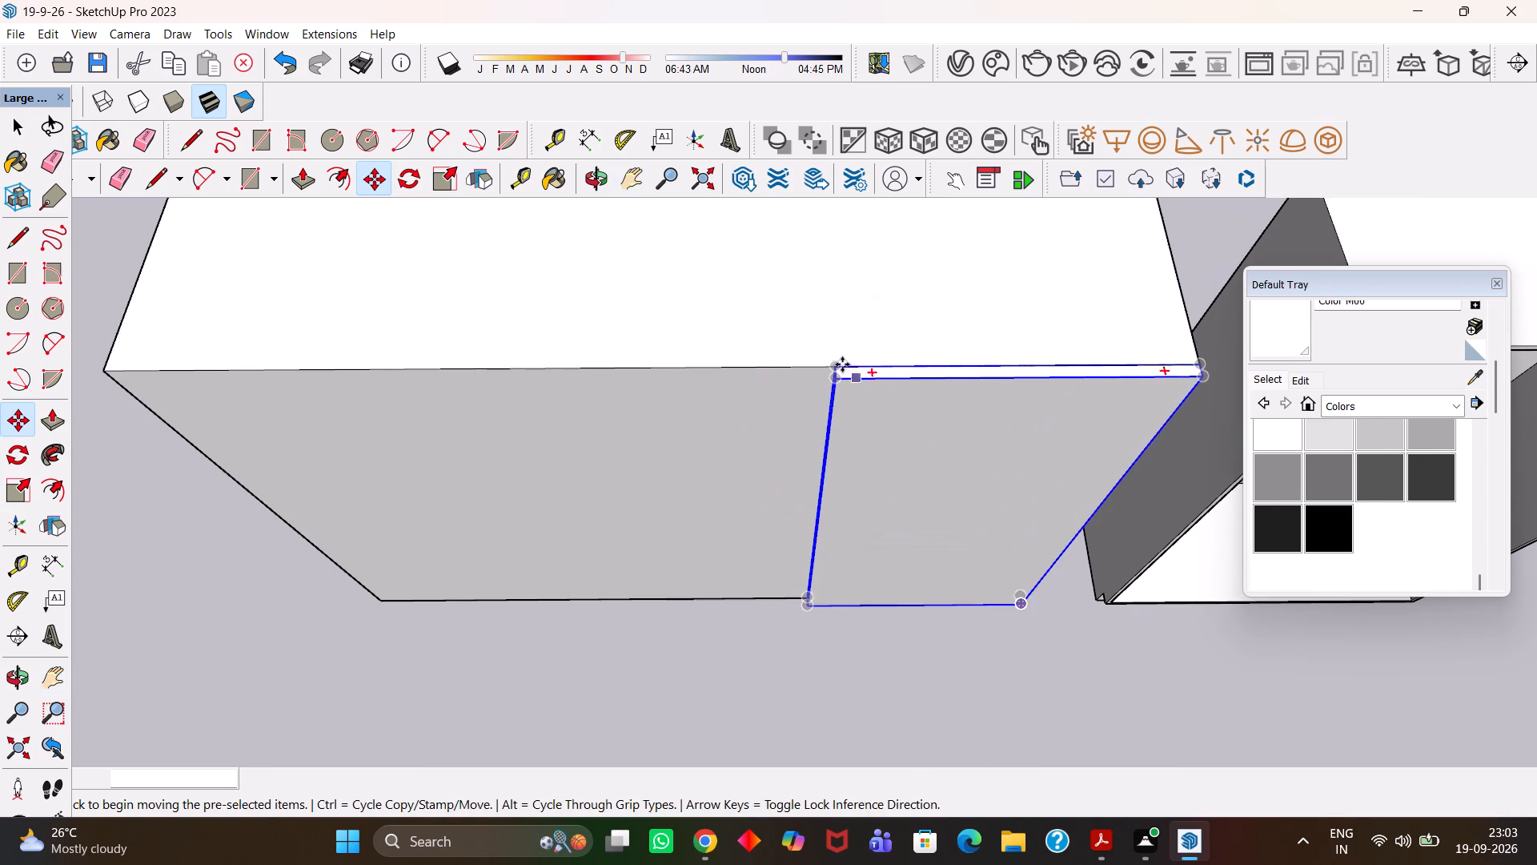
pyautogui.click(836, 362)
pyautogui.press('h')
pyautogui.scroll(-5, 652, 363)
pyautogui.moveTo(496, 351); pyautogui.dragTo(704, 397)
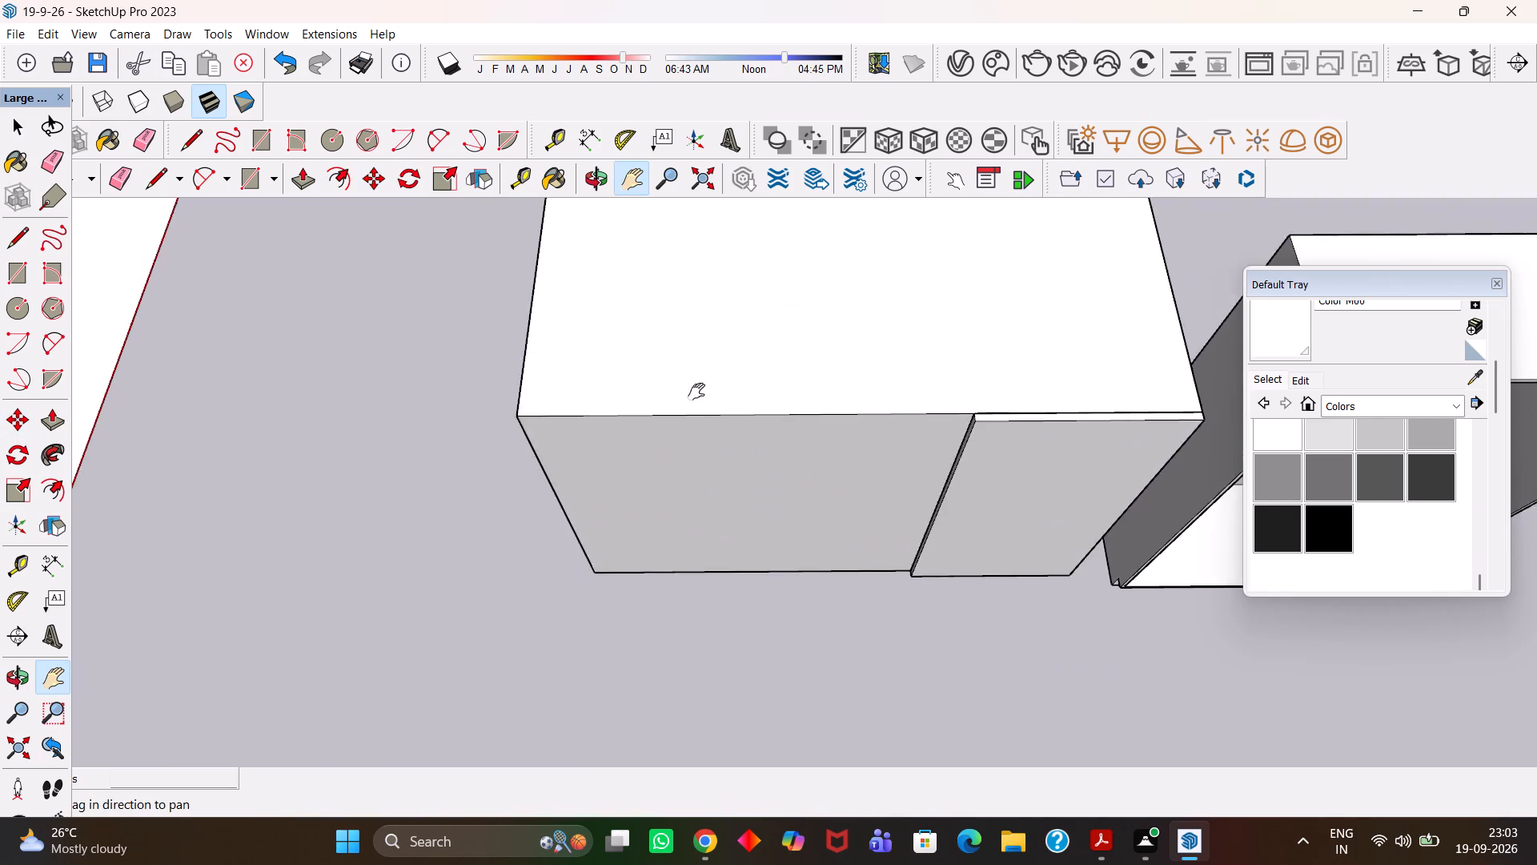
pyautogui.scroll(2, 648, 395)
pyautogui.press('Escape')
pyautogui.click(491, 424)
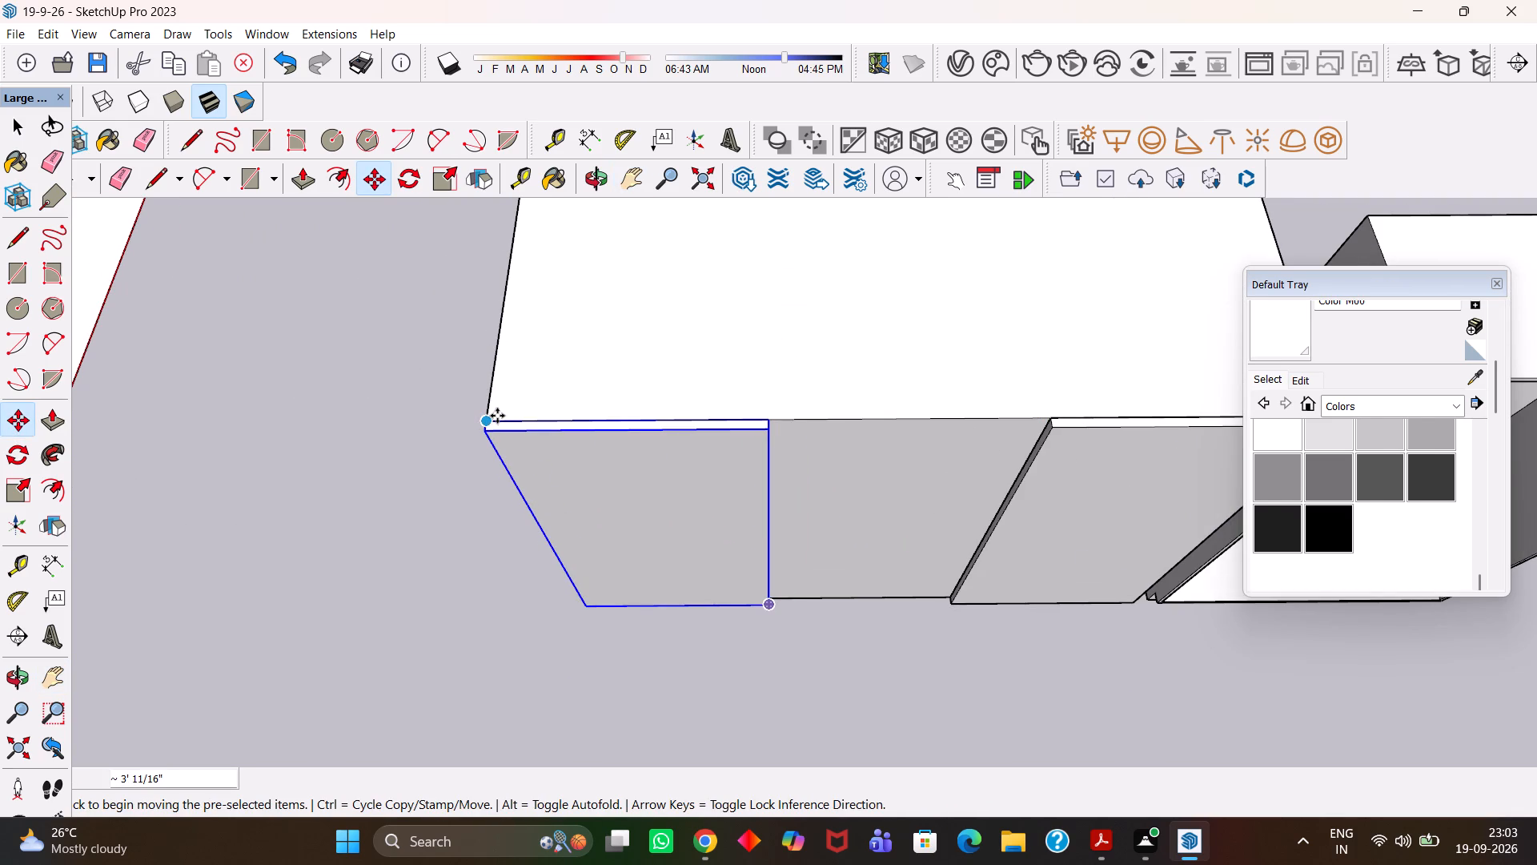
pyautogui.write('/2')
pyautogui.press('Return')
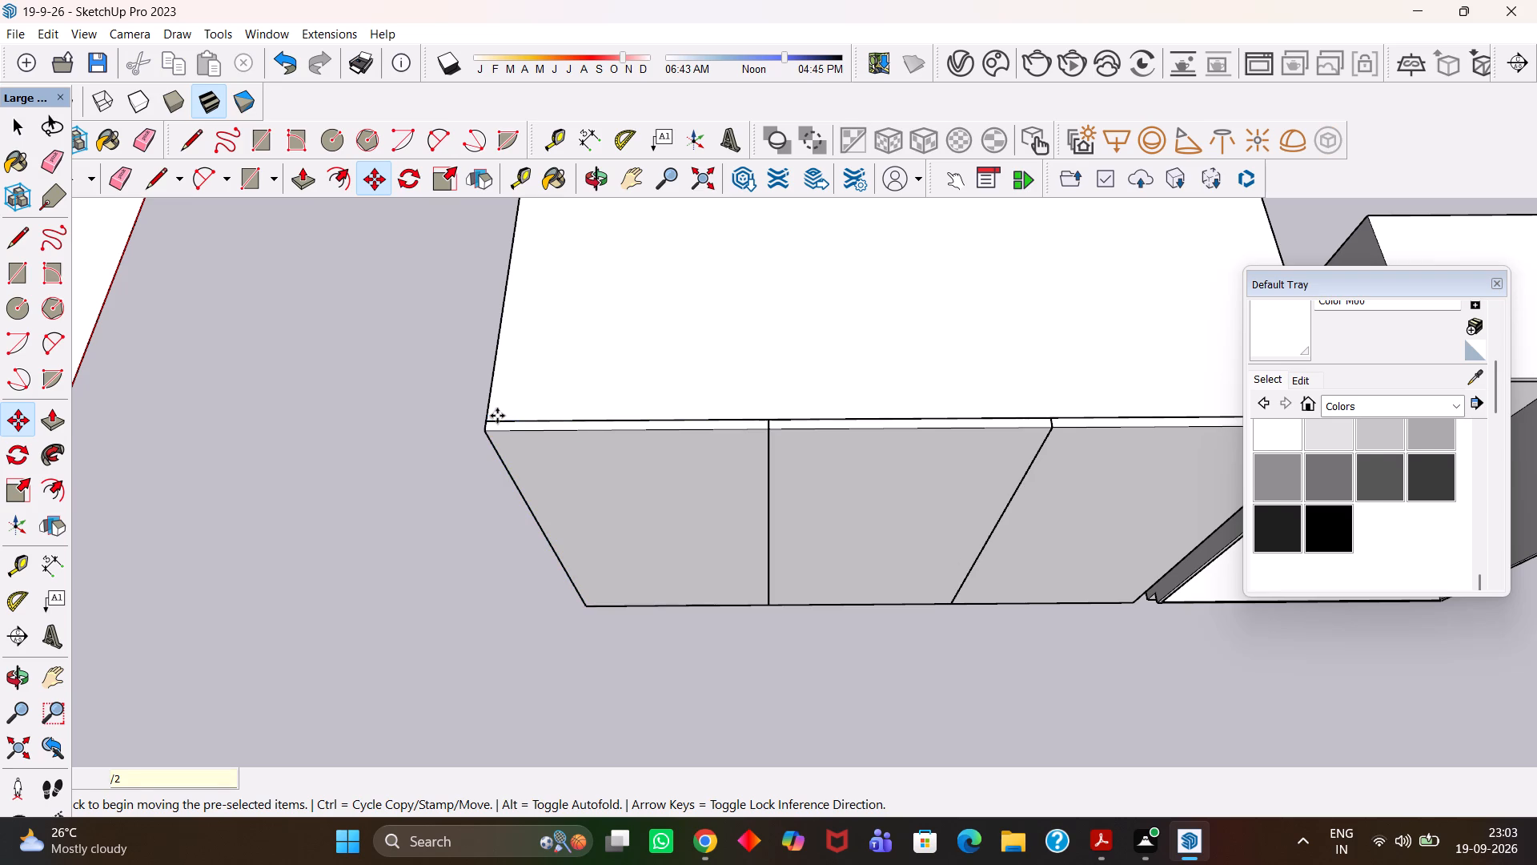
# Examine the lower block and its three door panels from several angles.
pyautogui.press('h')
pyautogui.scroll(-8, 573, 494)
pyautogui.moveTo(718, 543); pyautogui.dragTo(722, 477, button='middle')
pyautogui.scroll(-3, 721, 478)
pyautogui.middleClick(717, 486)
pyautogui.scroll(2, 717, 486)
pyautogui.press('h')
pyautogui.moveTo(726, 485); pyautogui.dragTo(709, 549)
pyautogui.scroll(-3, 708, 552)
pyautogui.moveTo(723, 577); pyautogui.dragTo(720, 517, button='middle')
pyautogui.scroll(3, 720, 517)
pyautogui.moveTo(688, 553); pyautogui.dragTo(702, 513, button='middle')
pyautogui.scroll(-2, 702, 516)
pyautogui.moveTo(701, 506); pyautogui.dragTo(694, 561, button='middle')
pyautogui.scroll(-2, 694, 561)
pyautogui.moveTo(699, 489); pyautogui.dragTo(704, 573, button='middle')
pyautogui.press('space')
pyautogui.click(855, 411)
pyautogui.moveTo(853, 390); pyautogui.dragTo(692, 577)
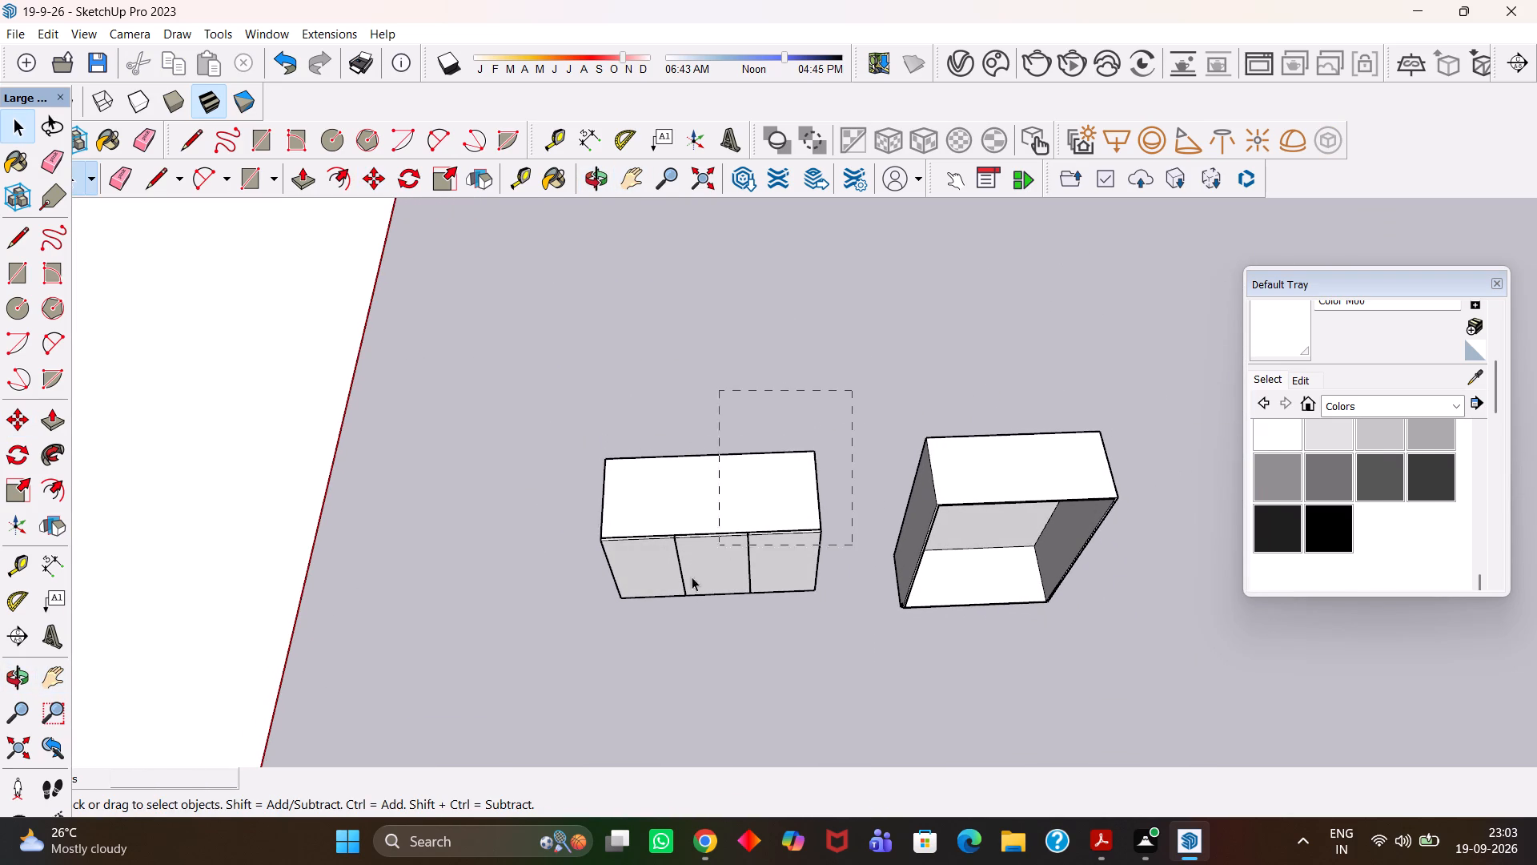
pyautogui.moveTo(692, 577); pyautogui.dragTo(518, 662)
pyautogui.moveTo(742, 623); pyautogui.dragTo(656, 630, button='middle')
pyautogui.press('space')
pyautogui.click(750, 682)
# Place a horizontal guide on the tall cabinet's inner back, 37" above the back edge of its interior floor.
pyautogui.scroll(2, 971, 595)
pyautogui.moveTo(931, 614); pyautogui.dragTo(992, 577, button='middle')
pyautogui.scroll(2, 992, 577)
pyautogui.press('h')
pyautogui.moveTo(996, 585); pyautogui.dragTo(873, 597)
pyautogui.moveTo(868, 618); pyautogui.dragTo(876, 484, button='middle')
pyautogui.scroll(2, 876, 484)
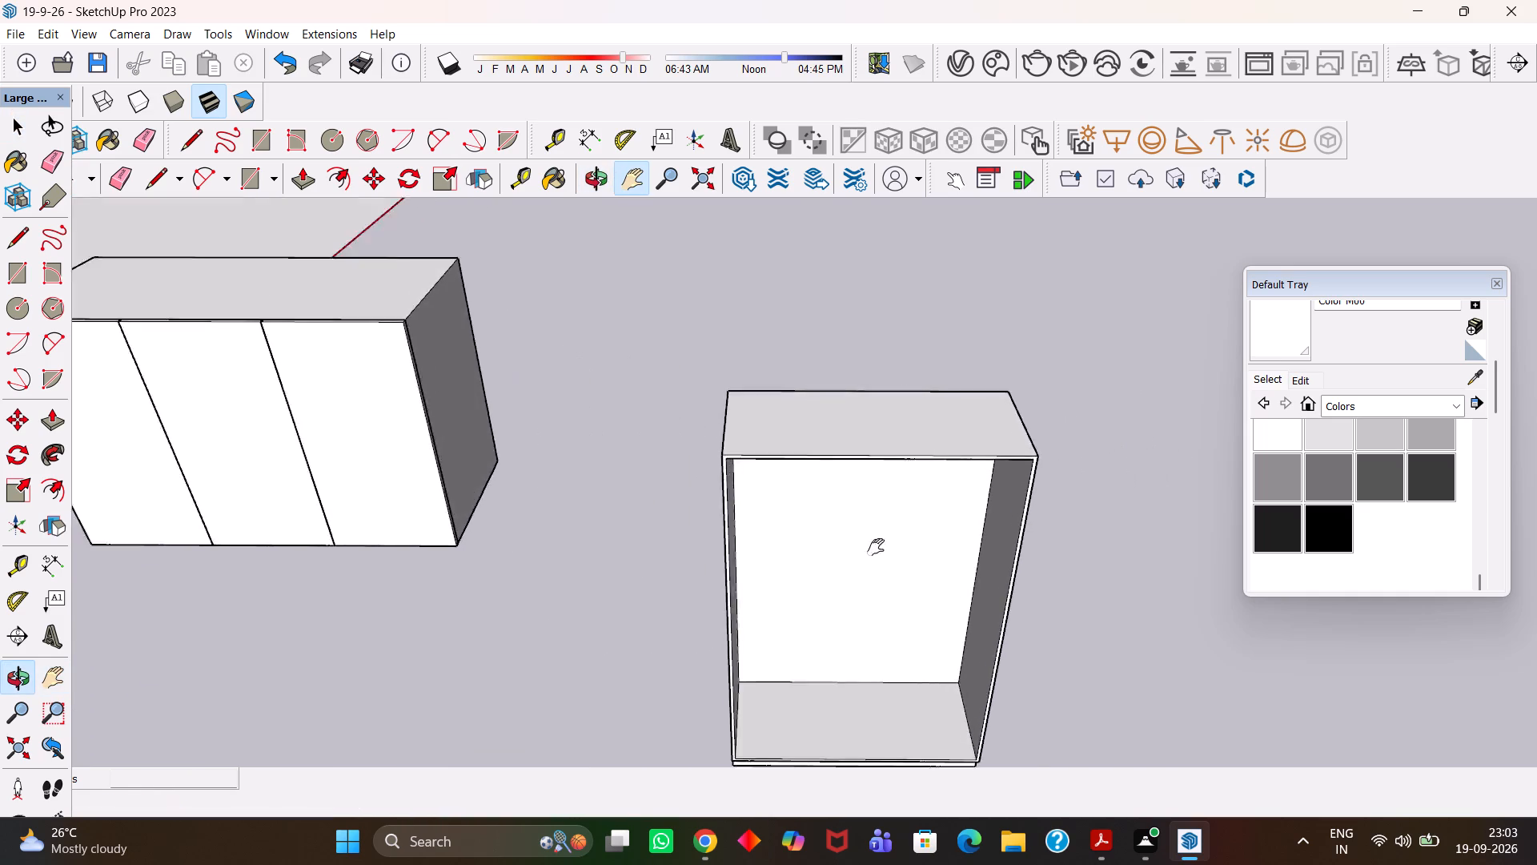
pyautogui.scroll(2, 876, 547)
pyautogui.moveTo(887, 618); pyautogui.dragTo(871, 513)
pyautogui.moveTo(871, 589); pyautogui.dragTo(869, 545, button='middle')
pyautogui.scroll(1, 869, 545)
pyautogui.moveTo(845, 598); pyautogui.dragTo(872, 538)
pyautogui.moveTo(825, 563); pyautogui.dragTo(840, 572, button='middle')
pyautogui.scroll(1, 840, 572)
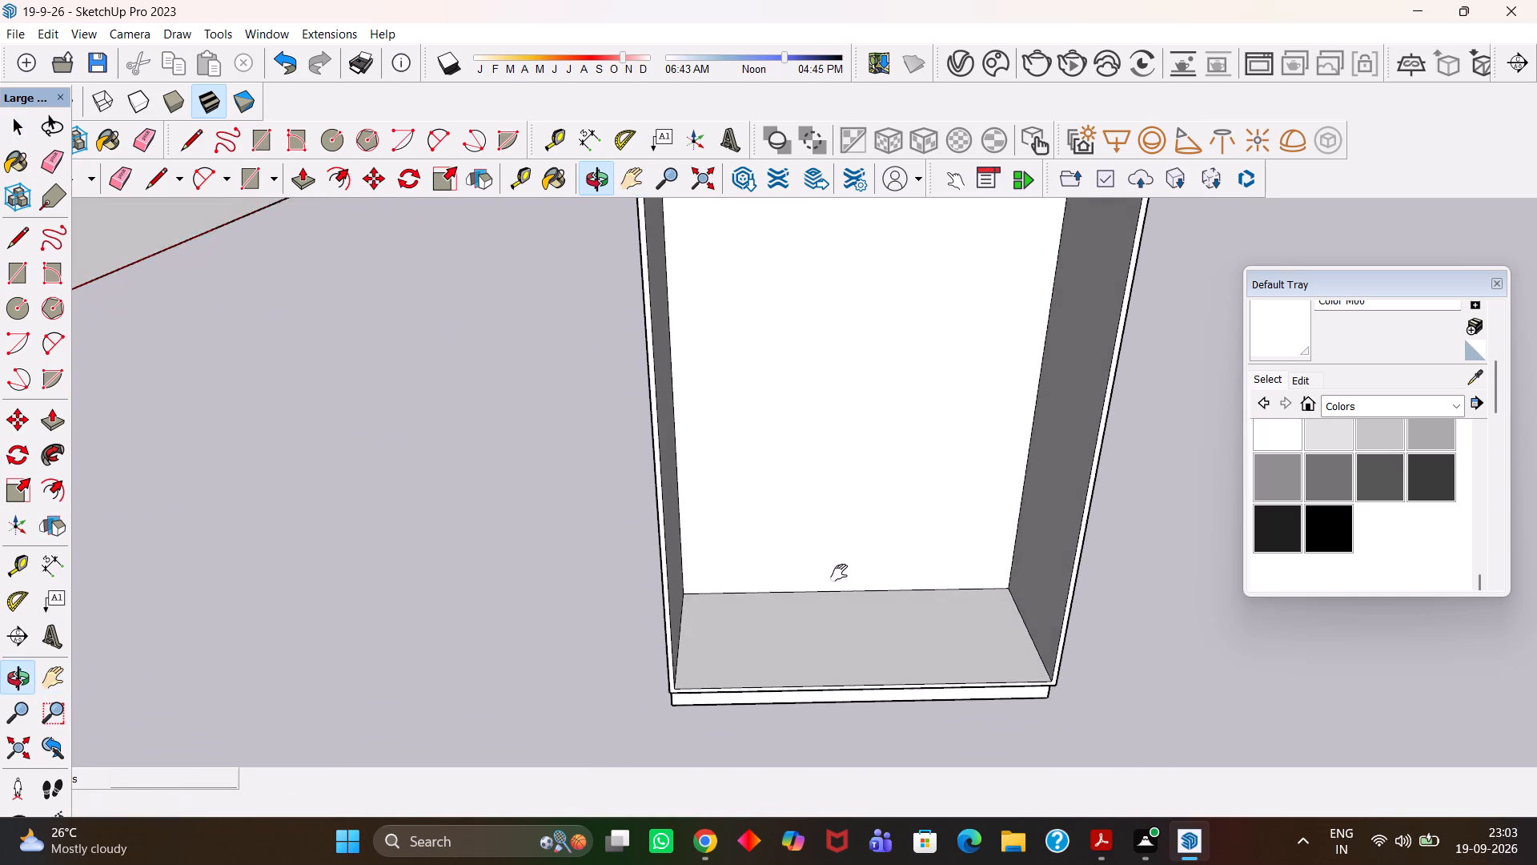
pyautogui.press('t')
pyautogui.click(841, 593)
pyautogui.write('37"')
pyautogui.press('Return')
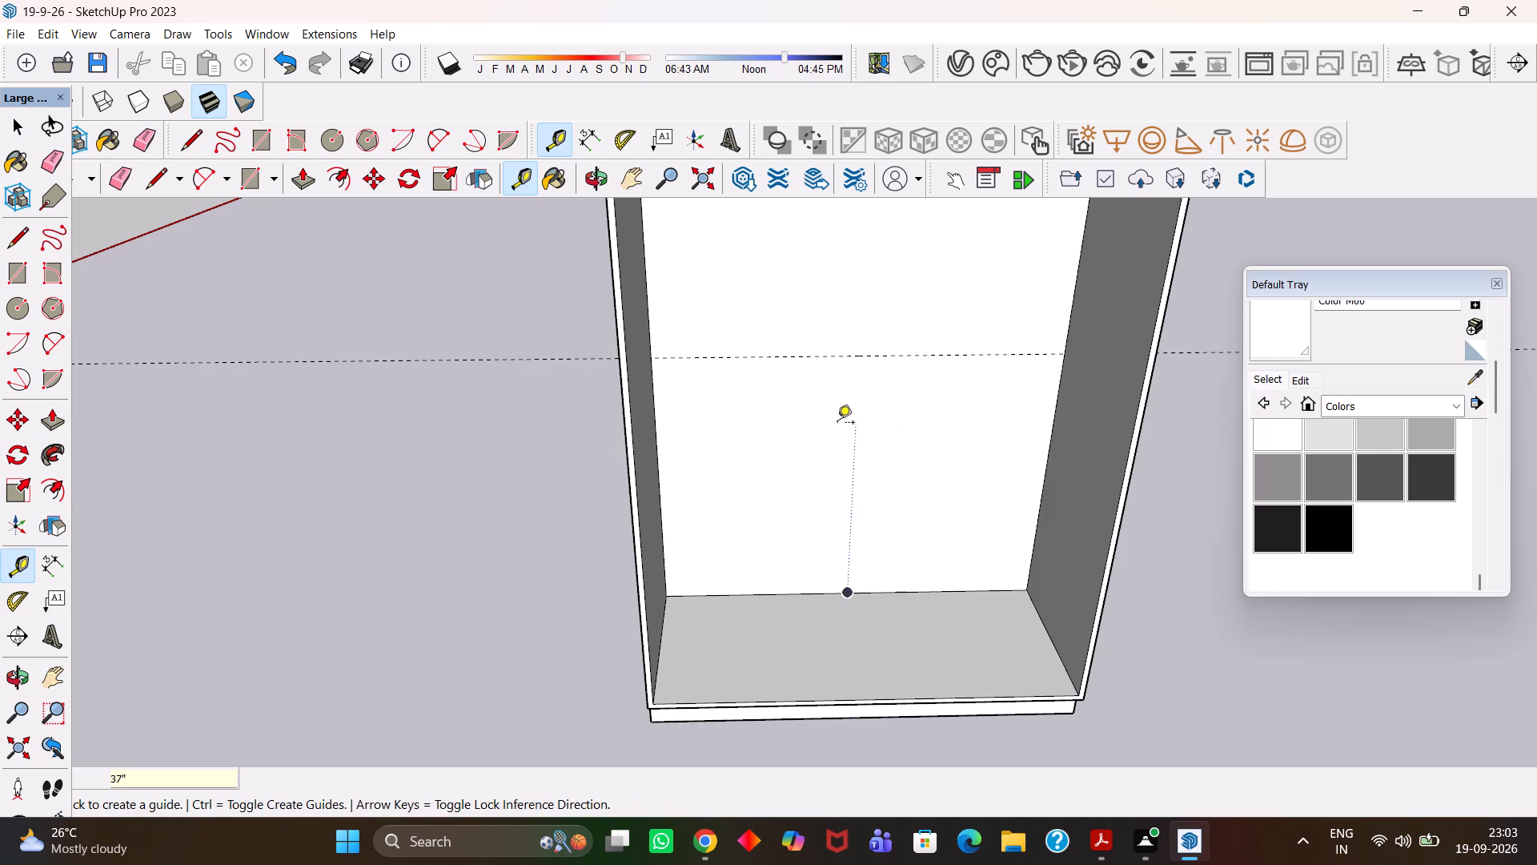
# Add a second horizontal guide 6" below the 37" guide on the tall cabinet's inner back.
pyautogui.scroll(-3, 837, 424)
pyautogui.moveTo(830, 502); pyautogui.dragTo(818, 431, button='middle')
pyautogui.press('h')
pyautogui.moveTo(839, 428); pyautogui.dragTo(851, 572)
pyautogui.middleClick(831, 585)
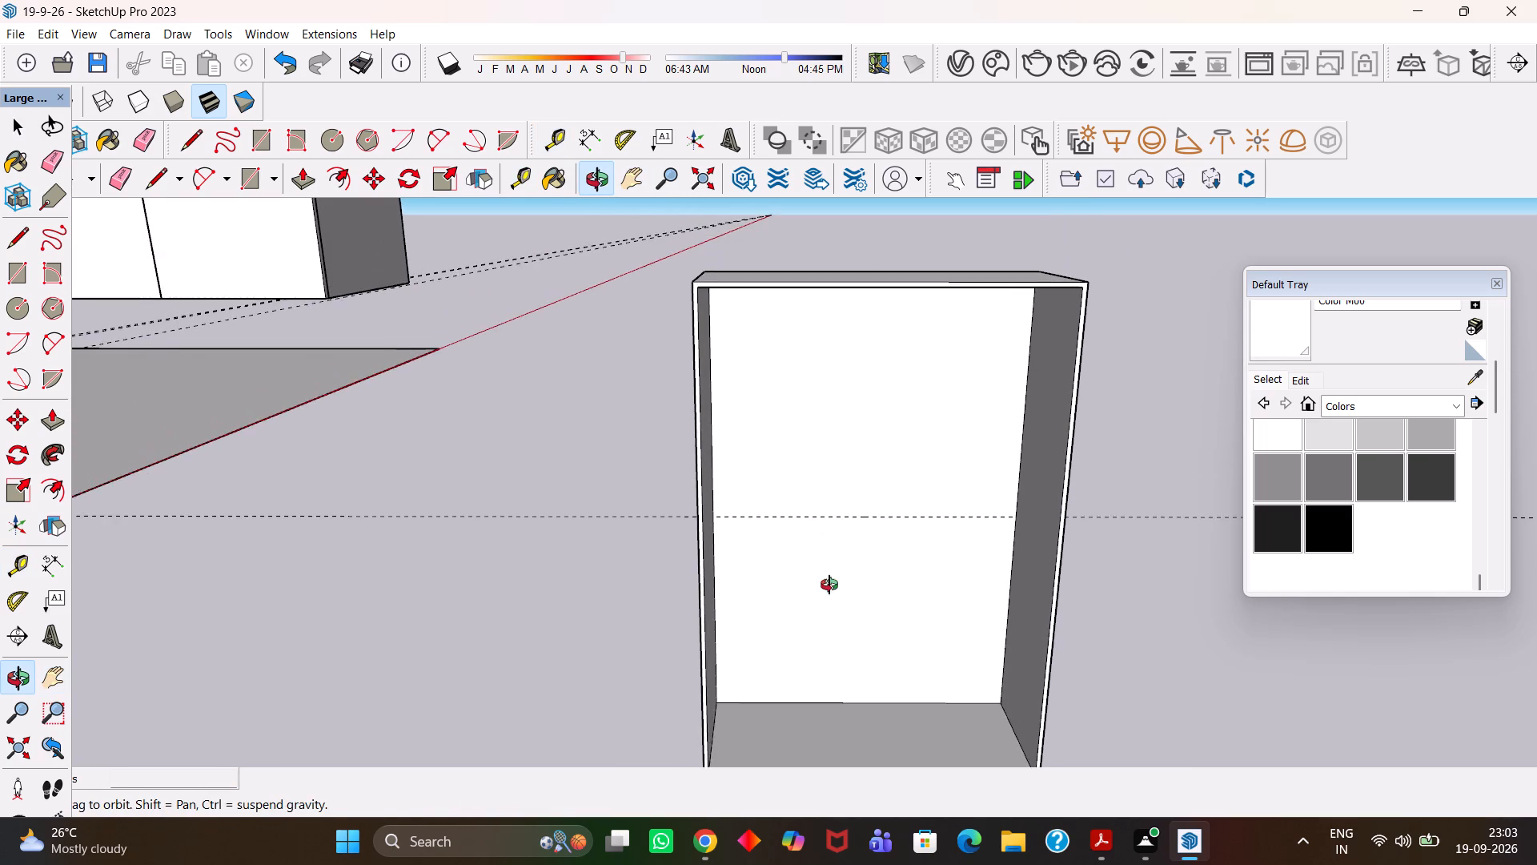
pyautogui.press('t')
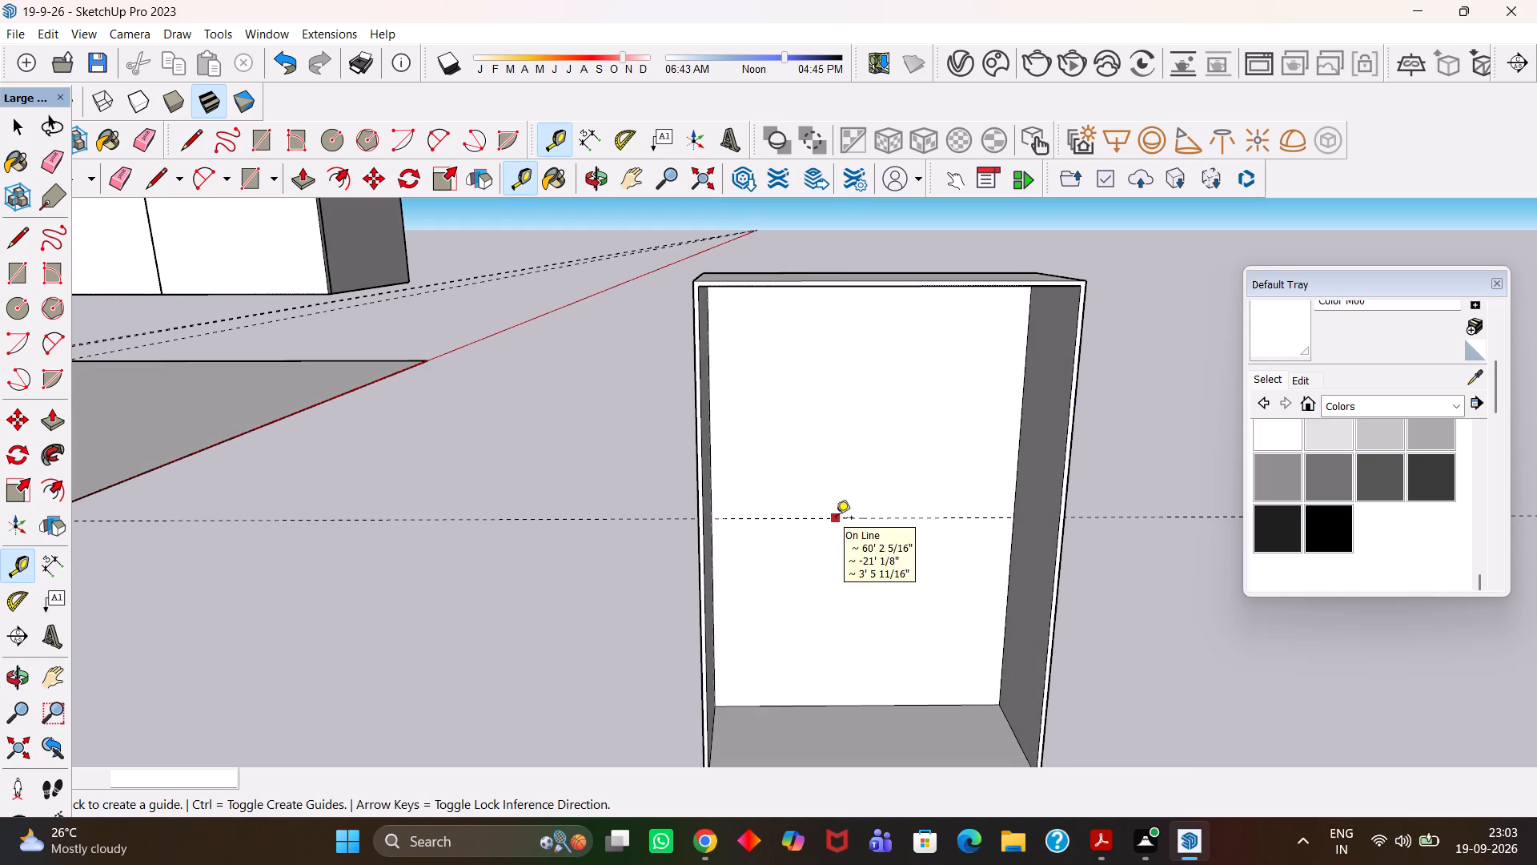
pyautogui.click(836, 520)
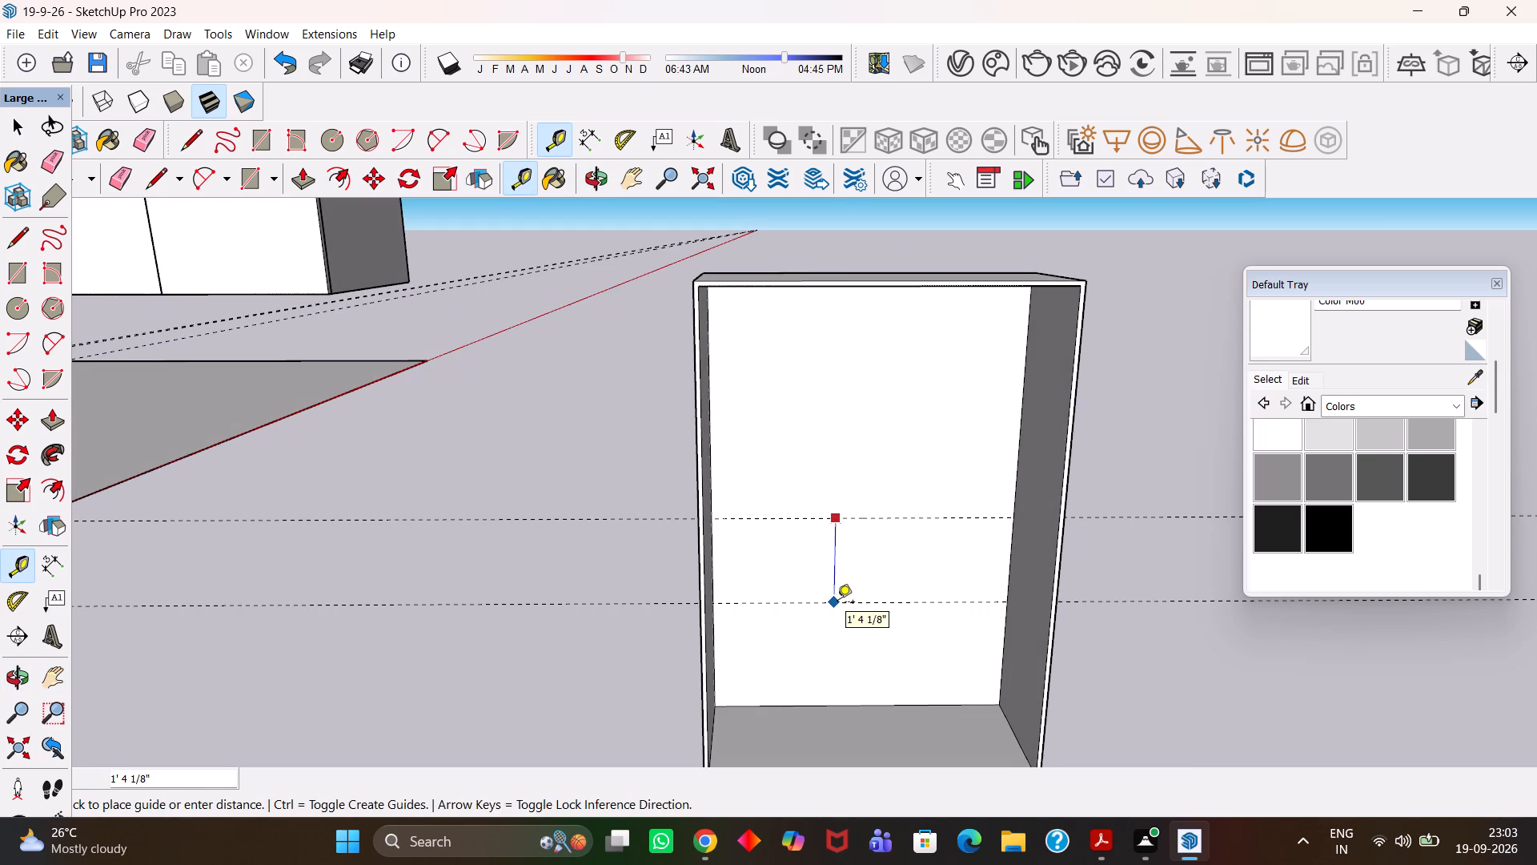
pyautogui.write('6"')
pyautogui.press('Return')
# Add another horizontal guide 1" below the 37" guide on the tall cabinet's inner back.
pyautogui.scroll(6, 837, 603)
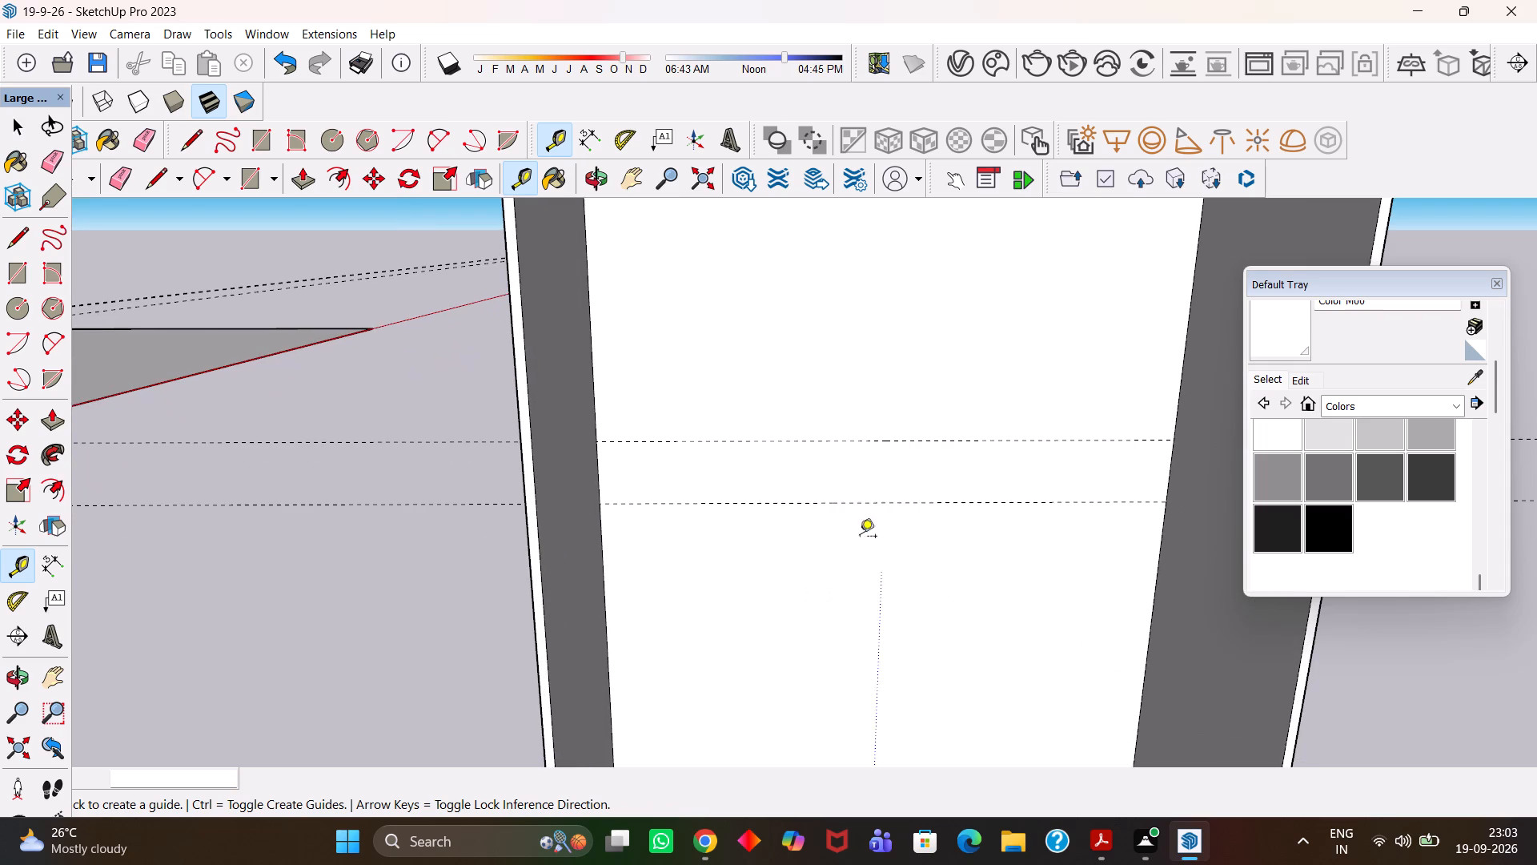
pyautogui.click(857, 437)
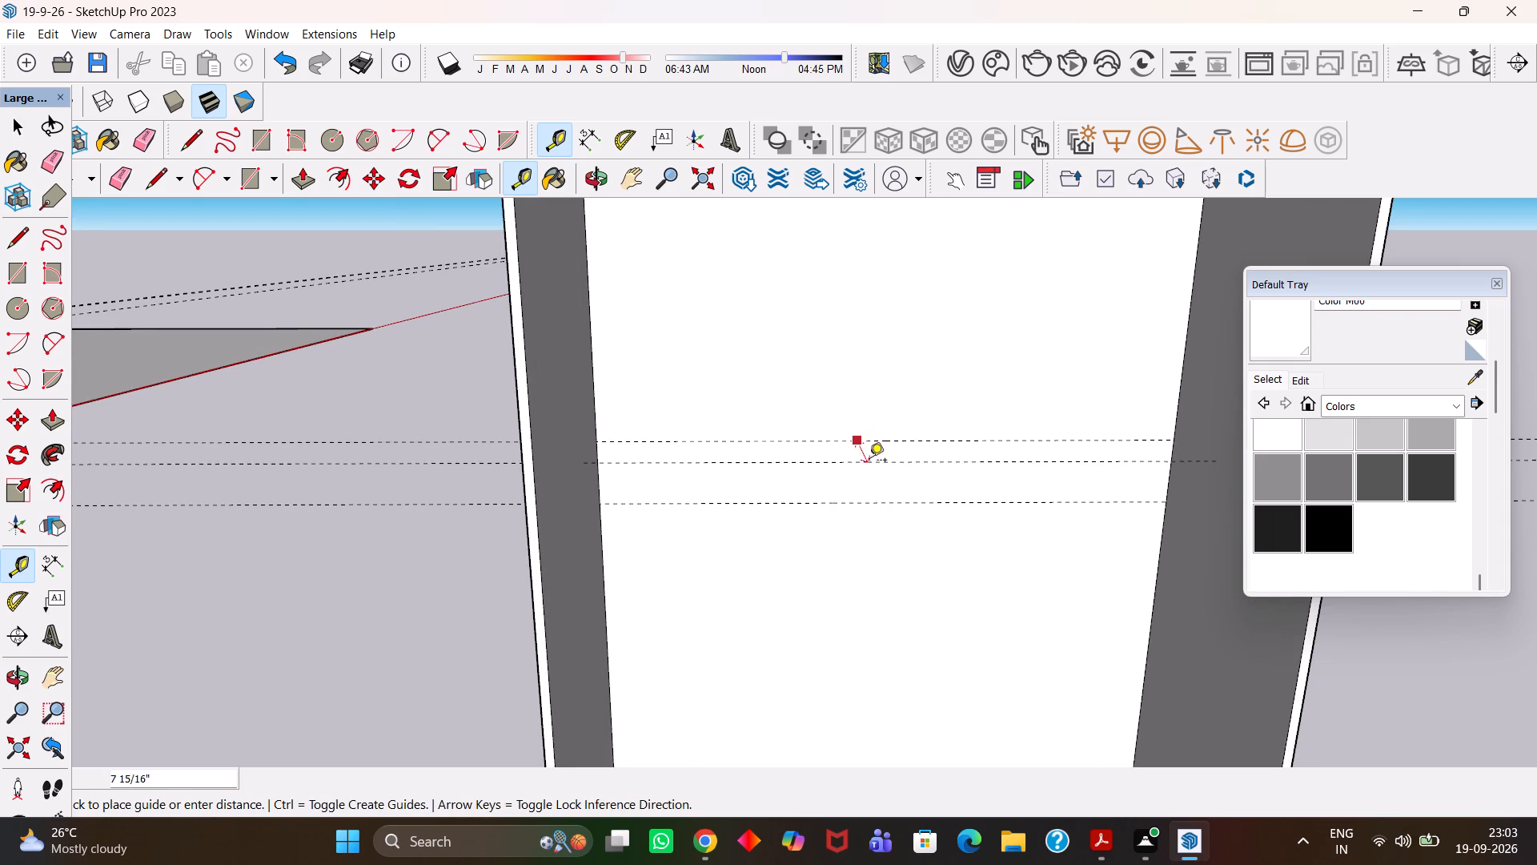
pyautogui.scroll(3, 849, 469)
pyautogui.write('1"')
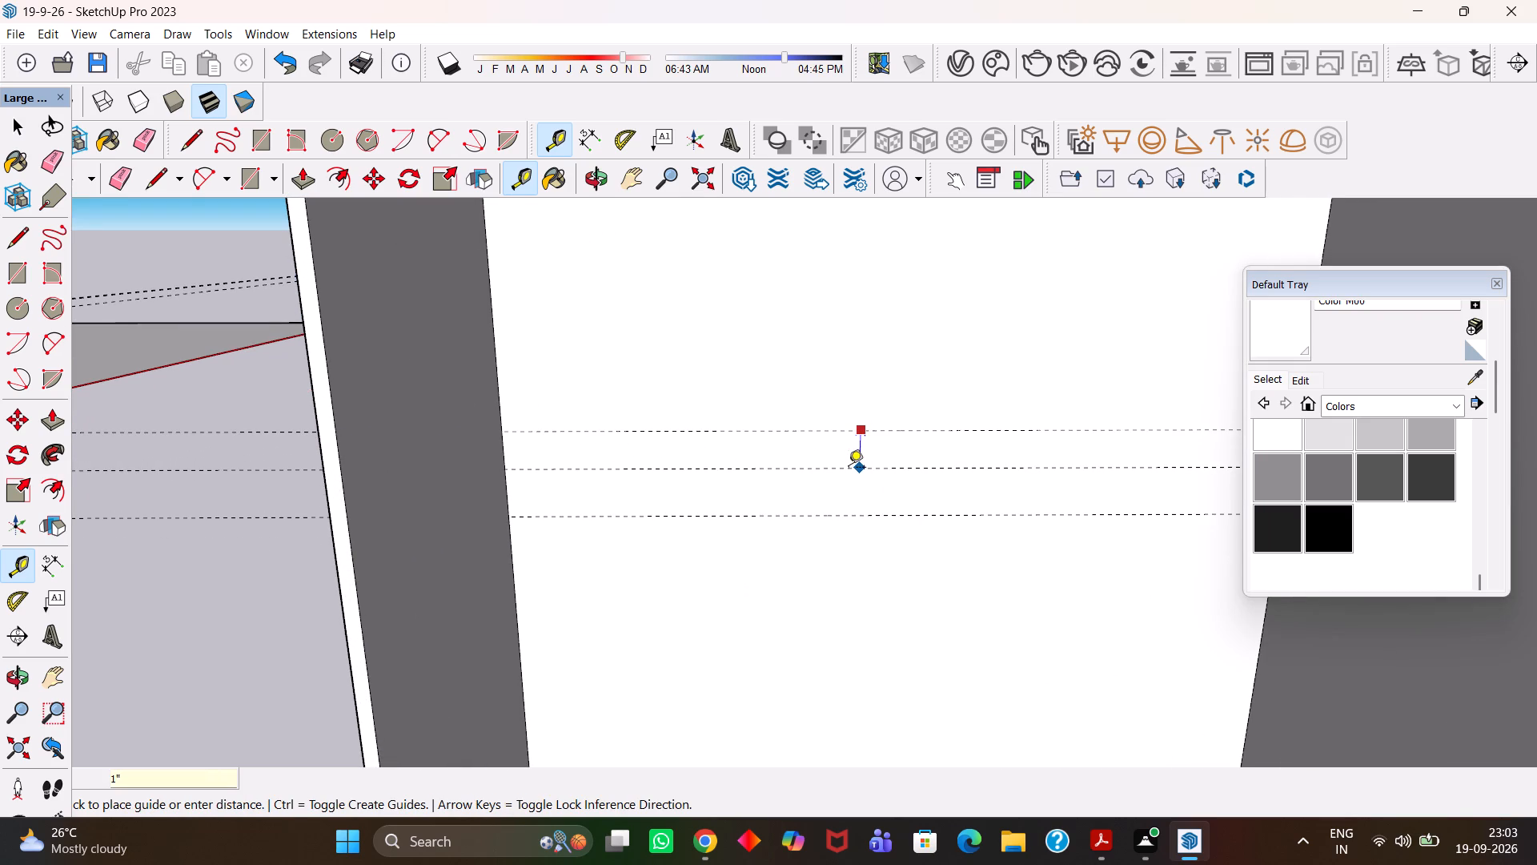
pyautogui.press('Return')
# Draw a 5" high rectangle across the tall cabinet's full inner back, between the 1" and 6" offset guides.
pyautogui.press('r')
pyautogui.scroll(2, 523, 446)
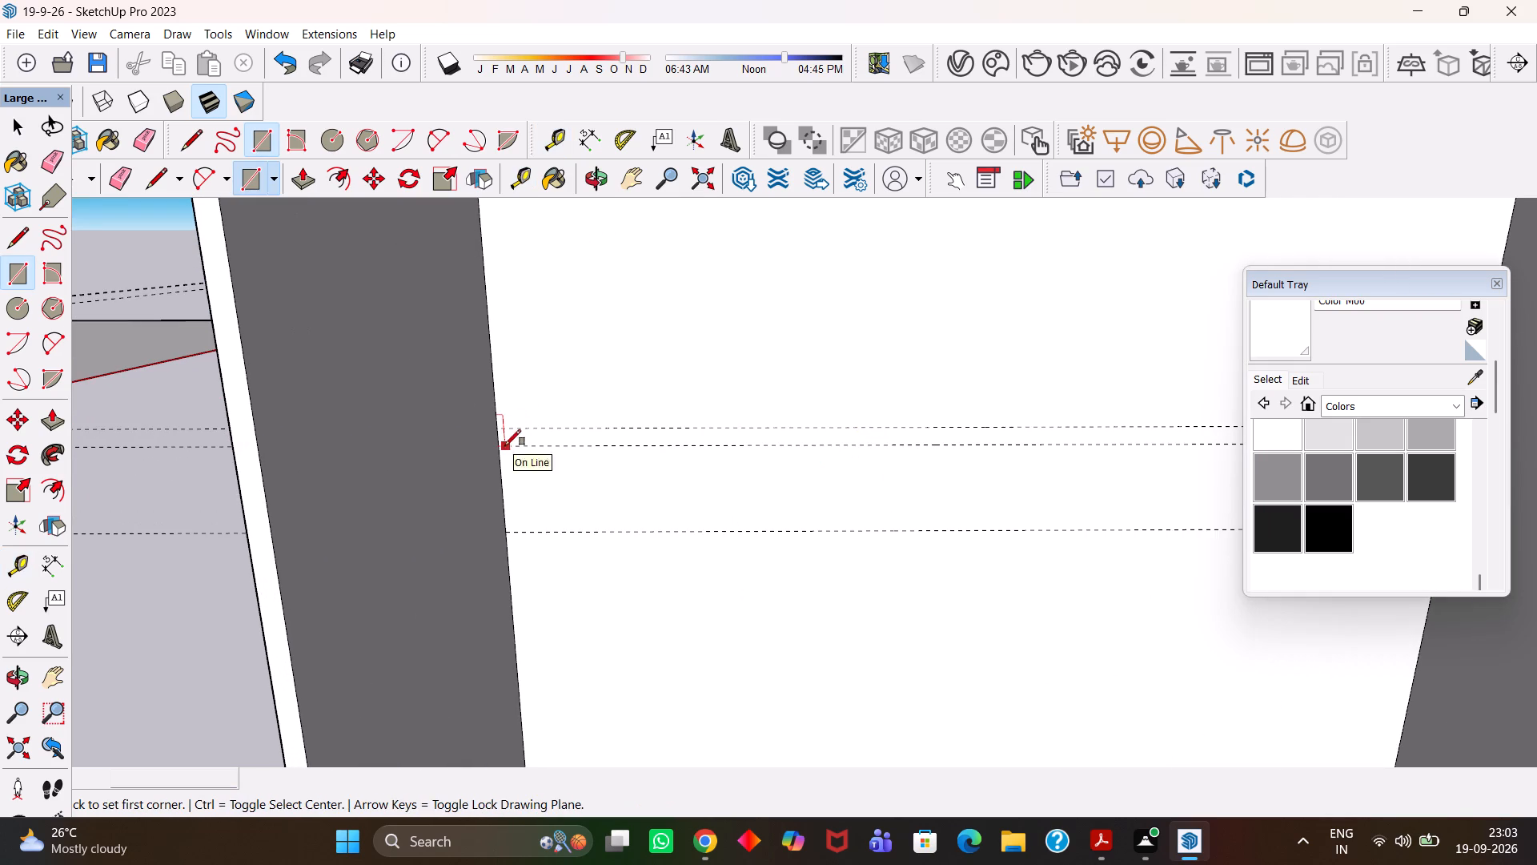
pyautogui.click(506, 444)
pyautogui.press('space')
pyautogui.scroll(-1, 806, 529)
pyautogui.press('r')
pyautogui.scroll(2, 514, 499)
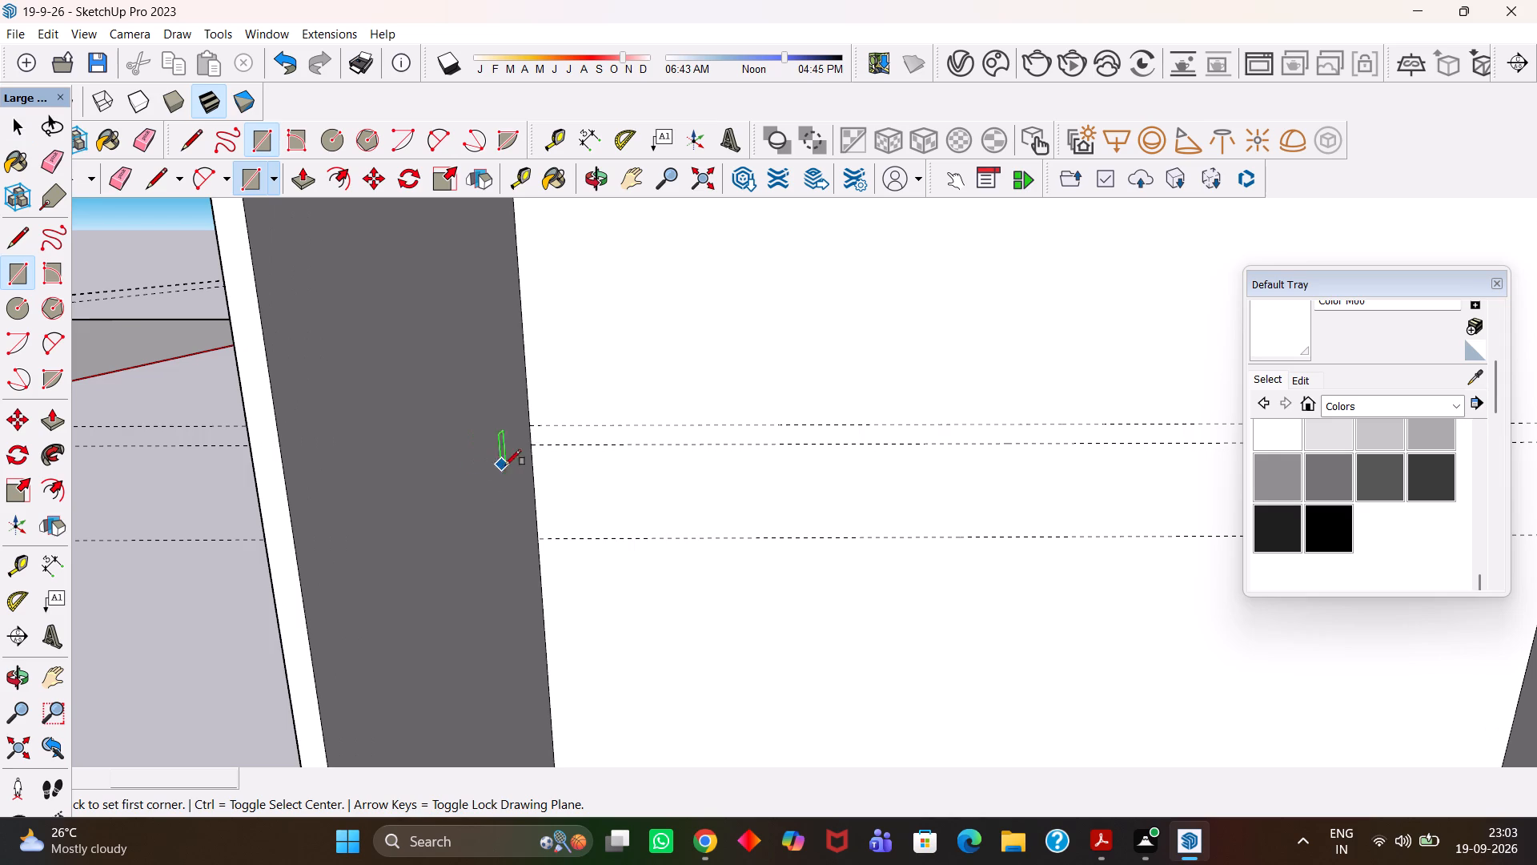
pyautogui.click(532, 447)
pyautogui.scroll(-4, 776, 520)
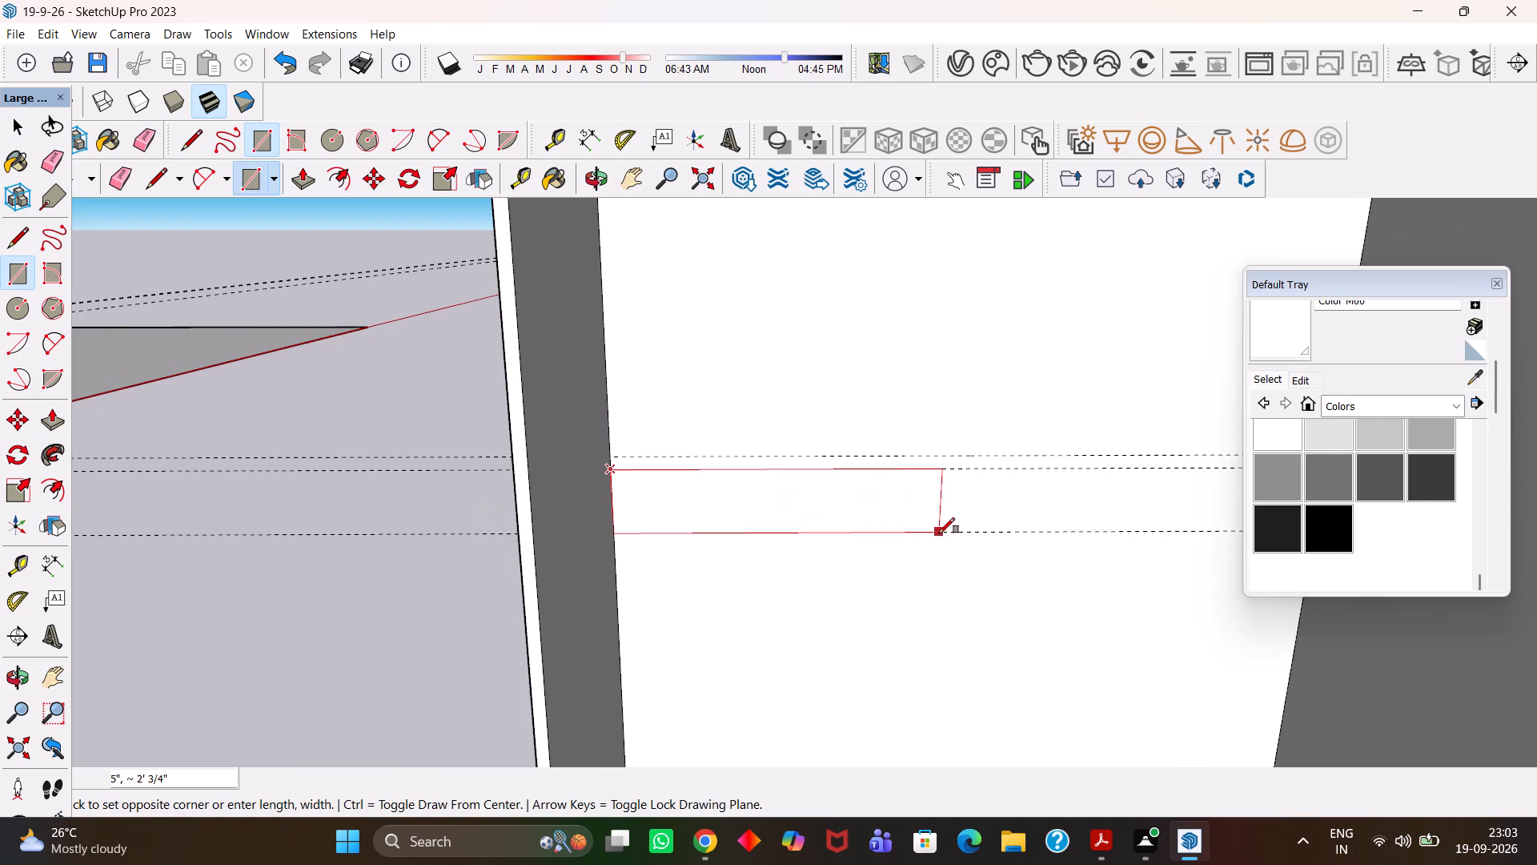
pyautogui.press('h')
pyautogui.moveTo(973, 539); pyautogui.dragTo(681, 525)
pyautogui.press('Escape')
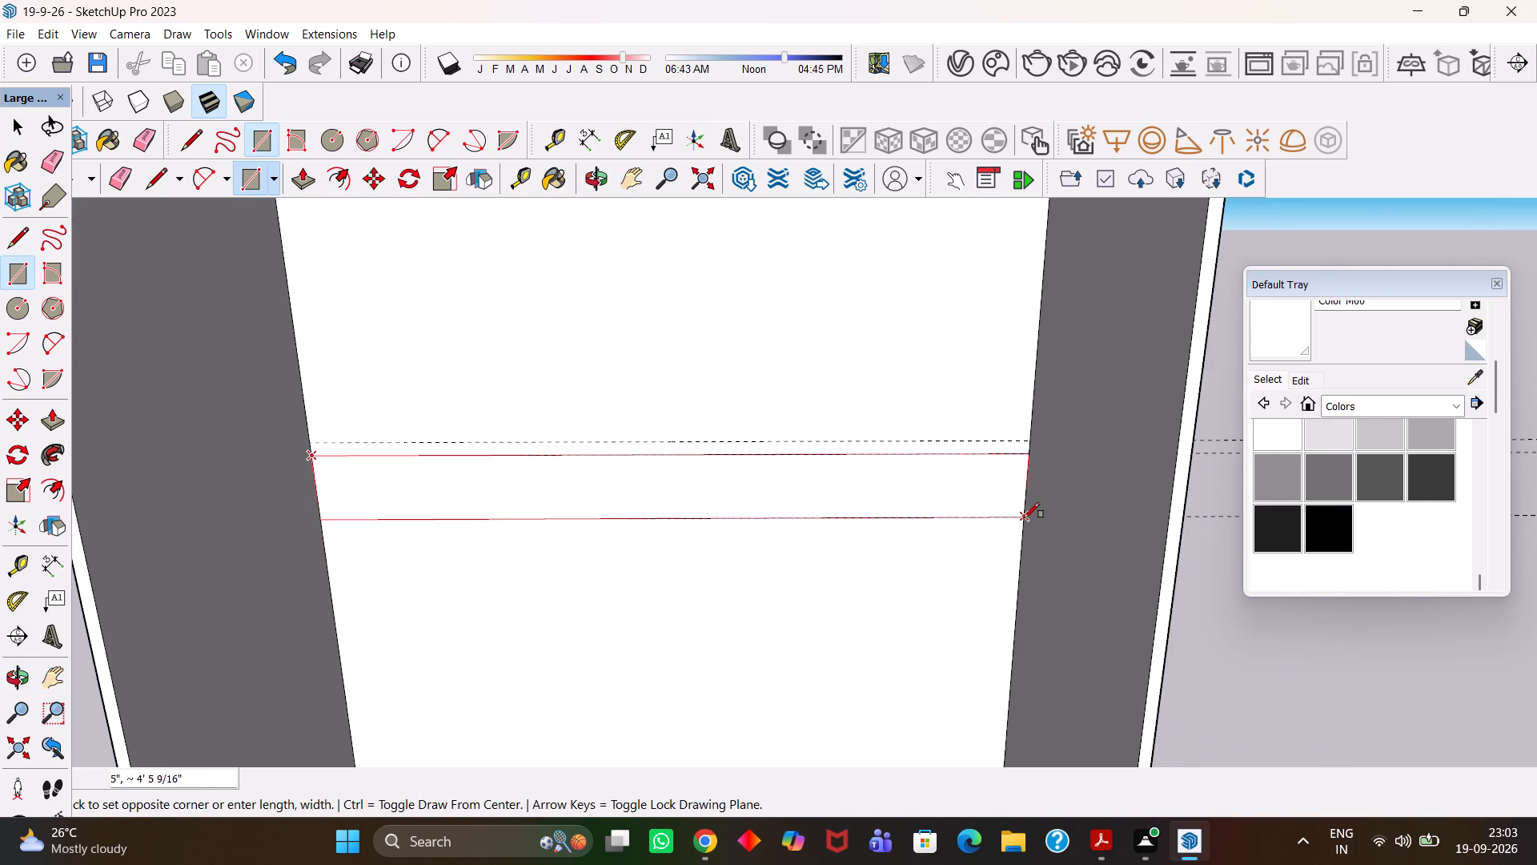
pyautogui.click(1025, 517)
# Draw a 1" high rectangle directly above the 5" strip, across the full width of the tall cabinet's inner back.
pyautogui.scroll(3, 311, 418)
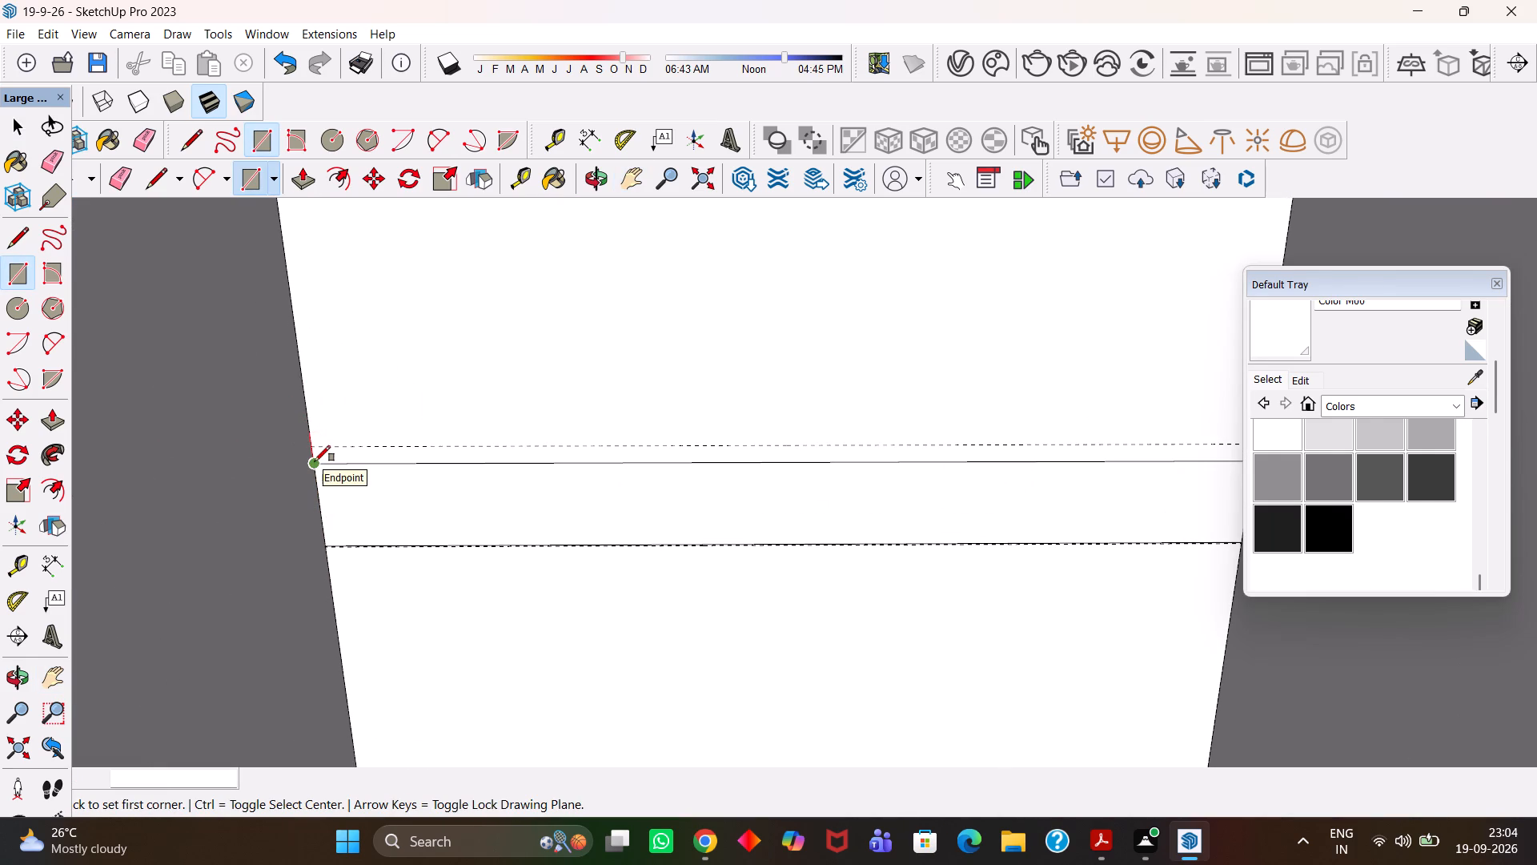
pyautogui.click(315, 461)
pyautogui.press('h')
pyautogui.moveTo(932, 449); pyautogui.dragTo(925, 451)
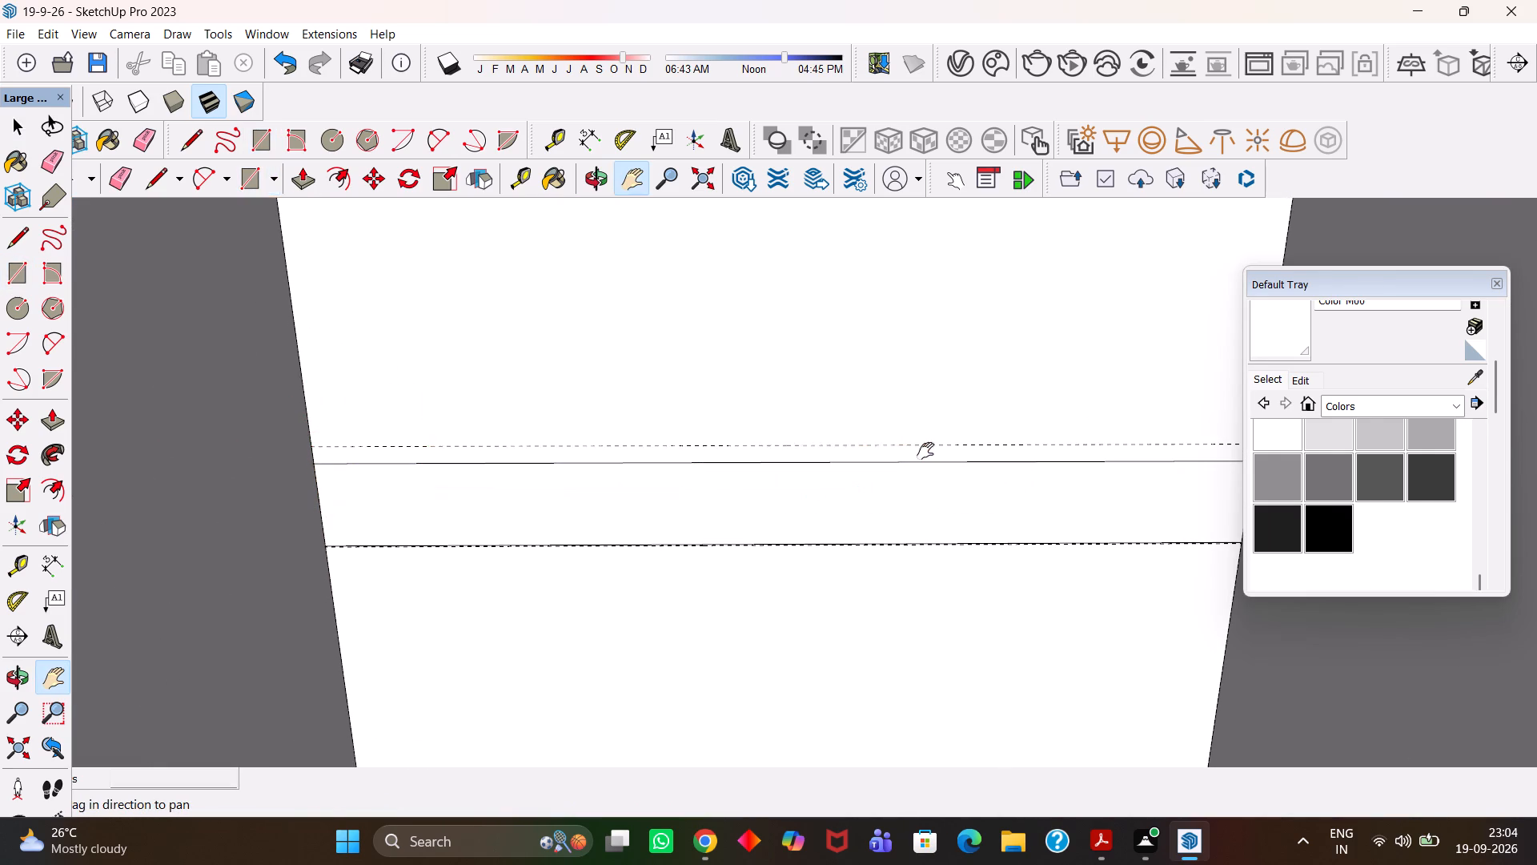
pyautogui.moveTo(925, 451); pyautogui.dragTo(655, 455)
pyautogui.moveTo(773, 468); pyautogui.dragTo(640, 476)
pyautogui.press('Escape')
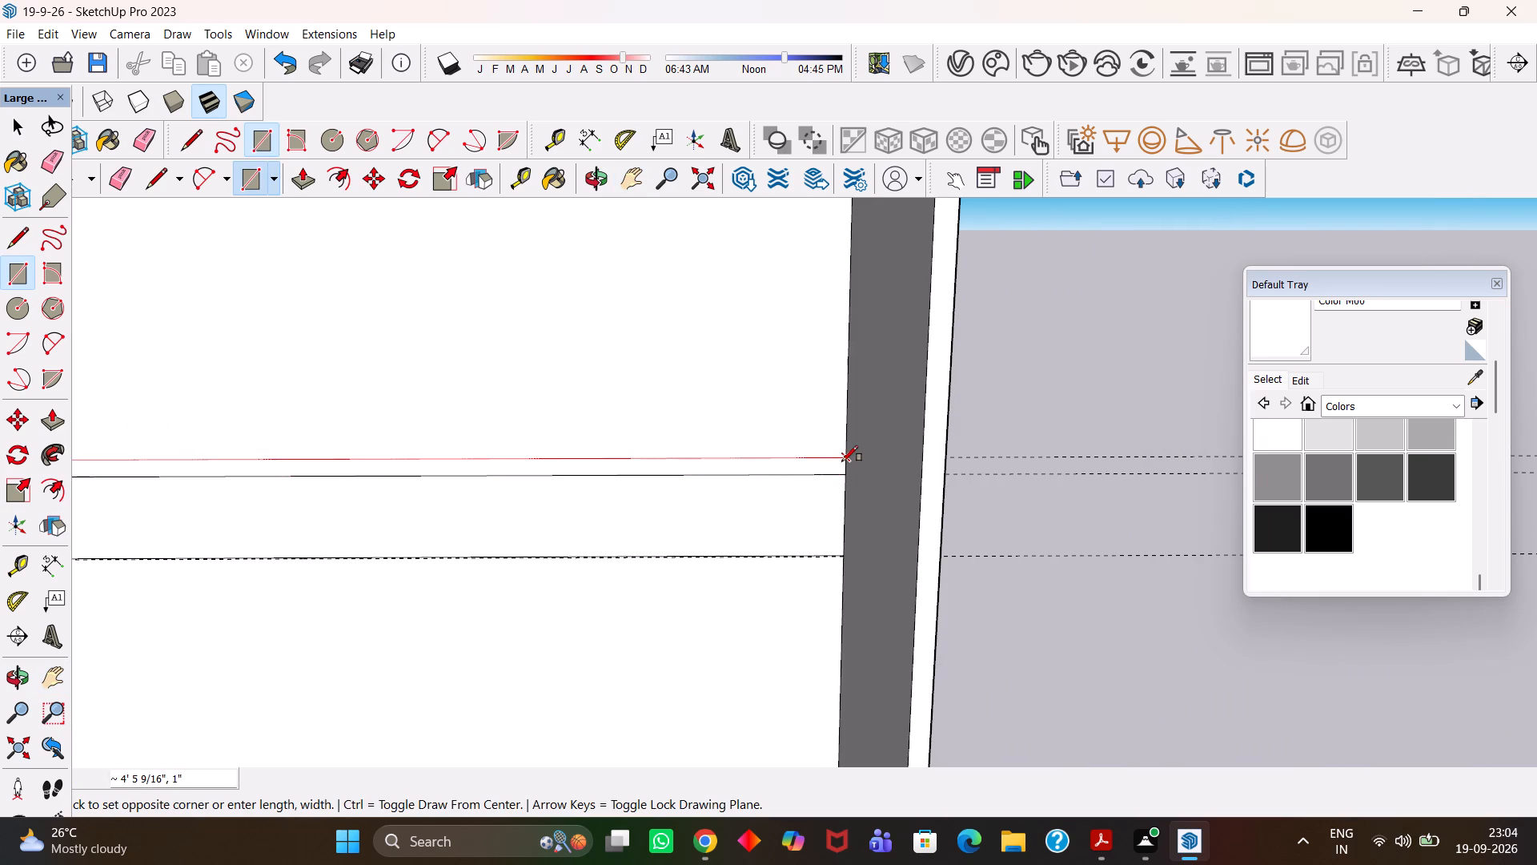
pyautogui.click(842, 461)
# Extrude the 5" strip about 1' 11 5/16" forward to the tall cabinet's front edge.
pyautogui.scroll(-4, 836, 465)
pyautogui.press('h')
pyautogui.moveTo(640, 465); pyautogui.dragTo(787, 469)
pyautogui.press('space')
pyautogui.click(756, 497)
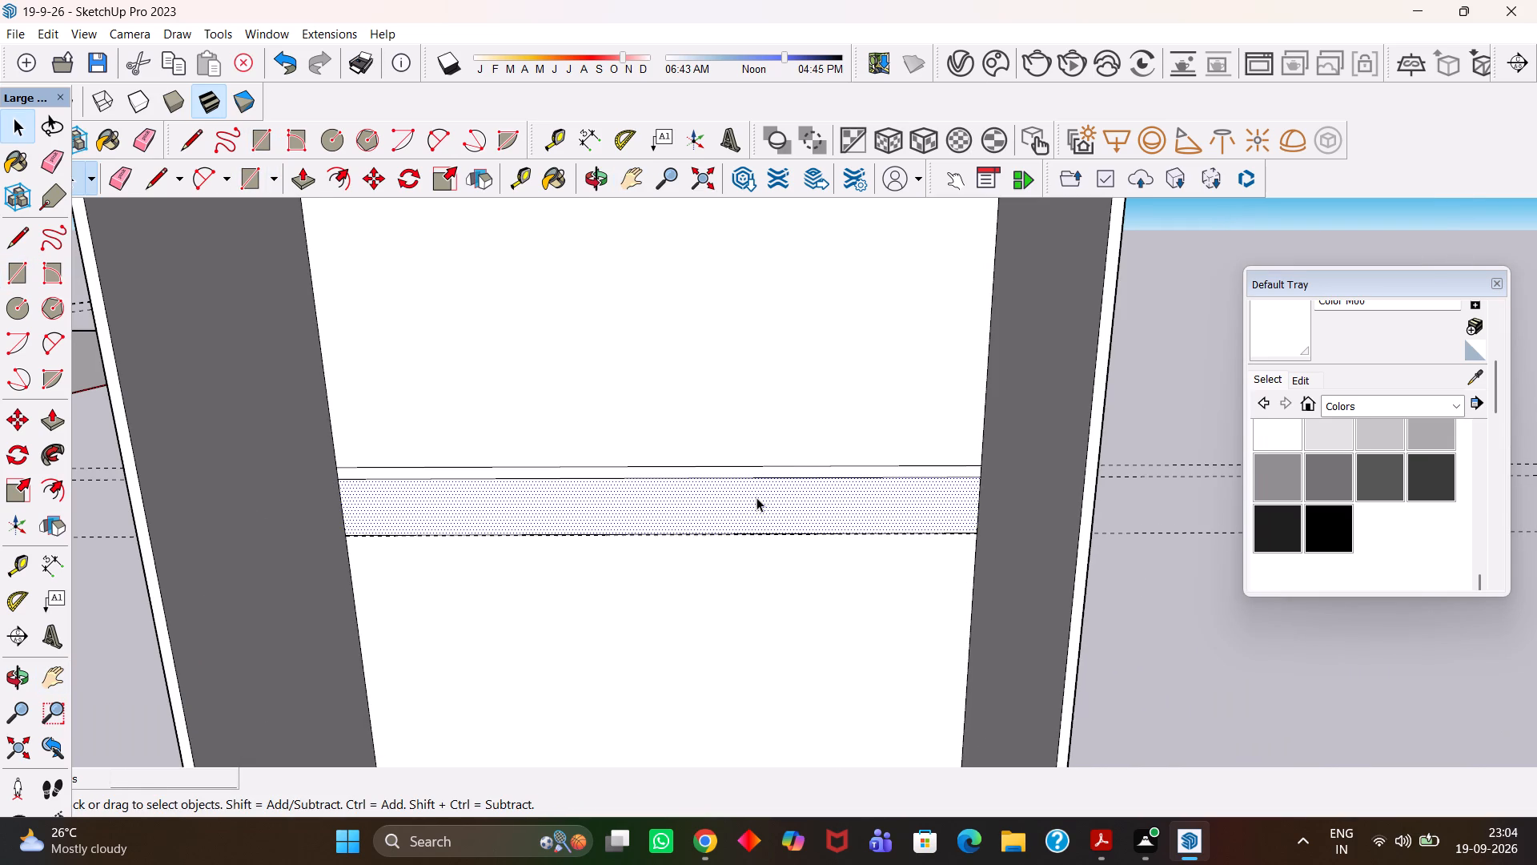
pyautogui.press('p')
pyautogui.click(756, 501)
pyautogui.click(1017, 526)
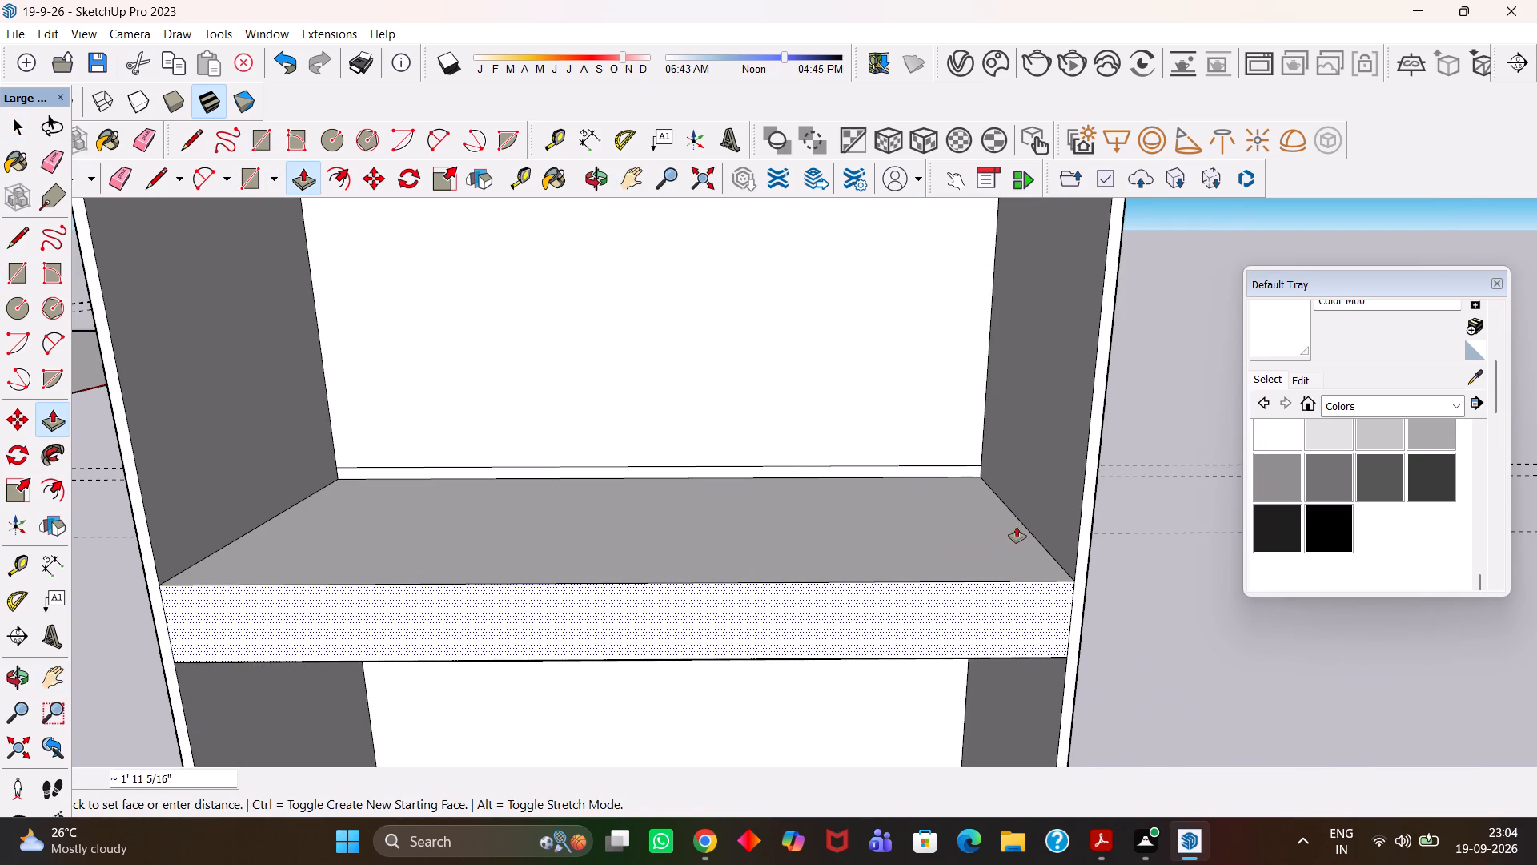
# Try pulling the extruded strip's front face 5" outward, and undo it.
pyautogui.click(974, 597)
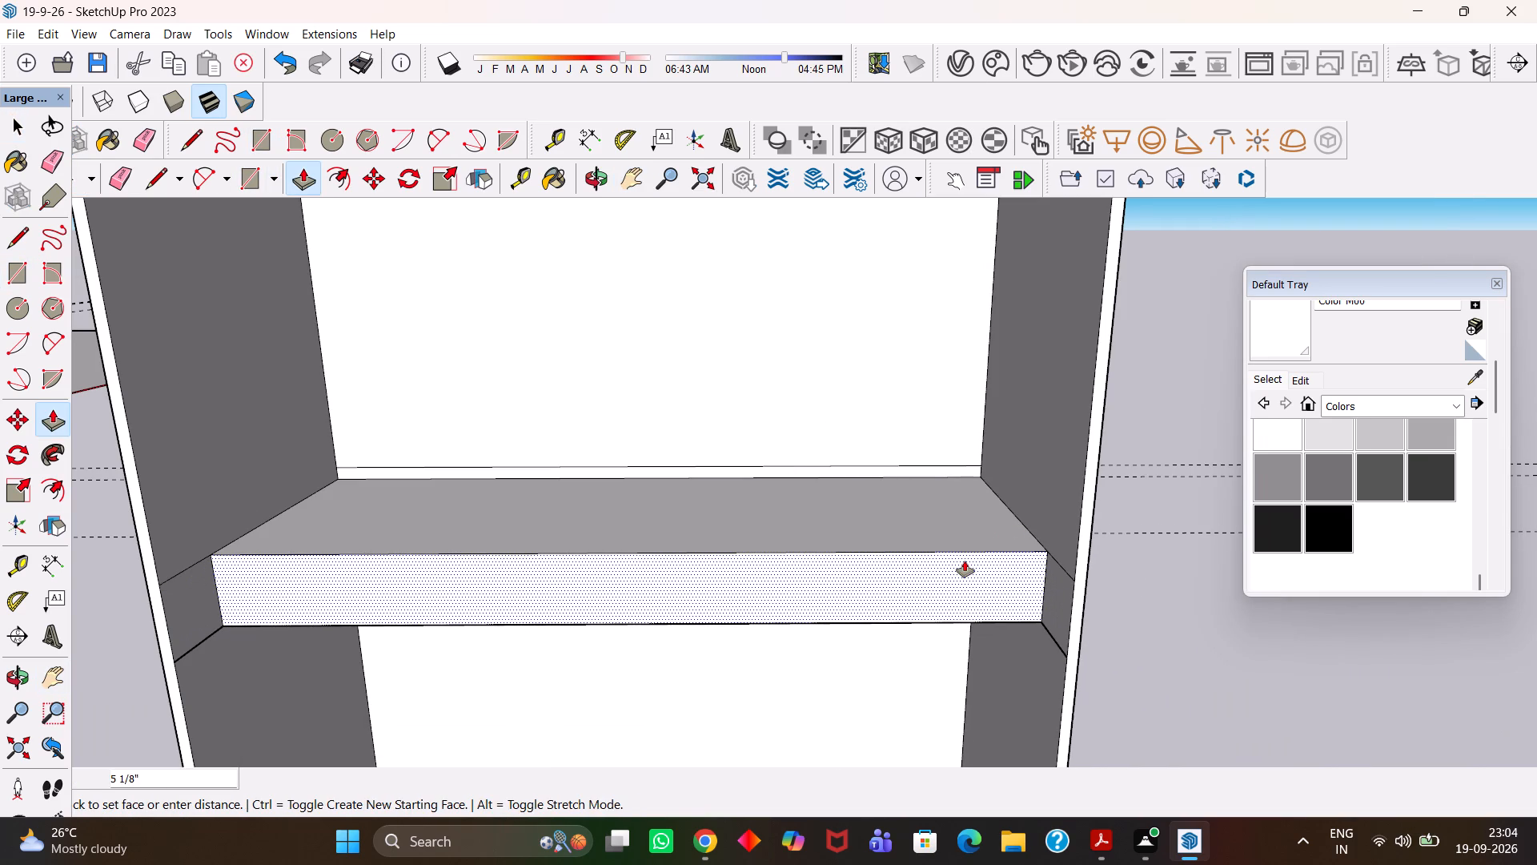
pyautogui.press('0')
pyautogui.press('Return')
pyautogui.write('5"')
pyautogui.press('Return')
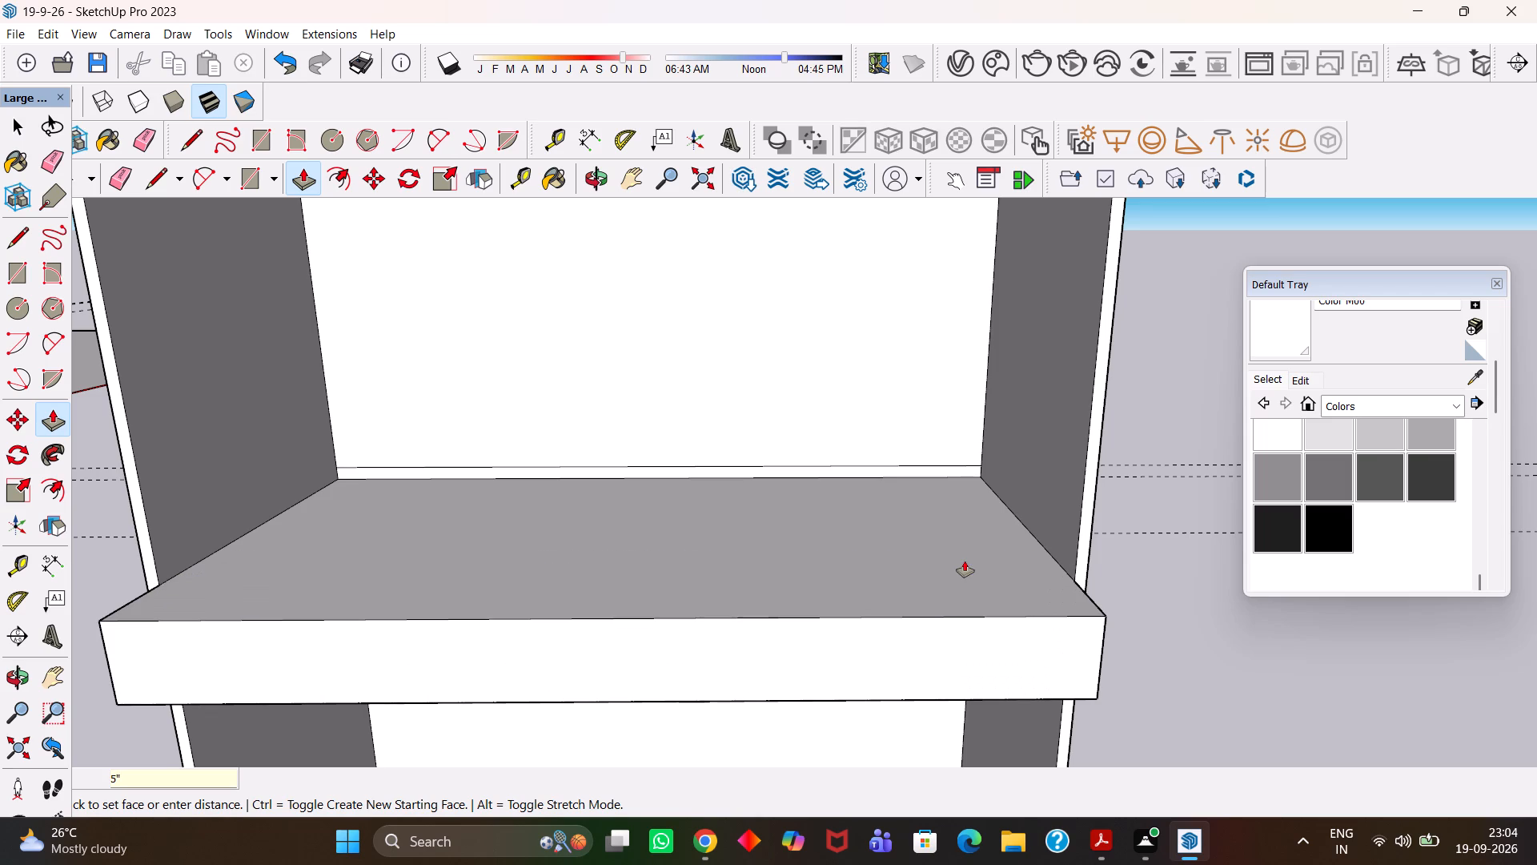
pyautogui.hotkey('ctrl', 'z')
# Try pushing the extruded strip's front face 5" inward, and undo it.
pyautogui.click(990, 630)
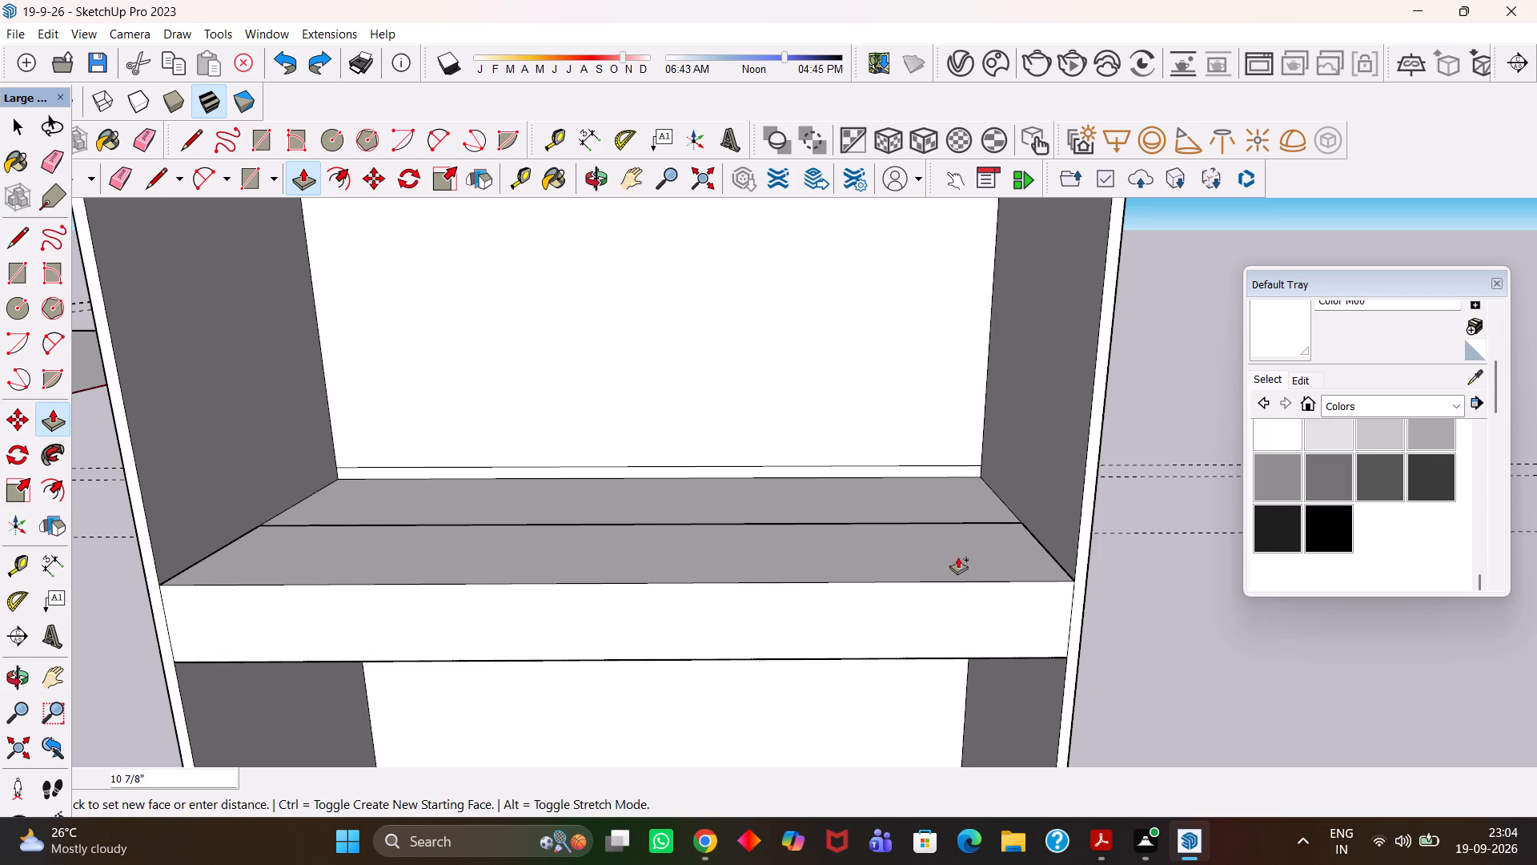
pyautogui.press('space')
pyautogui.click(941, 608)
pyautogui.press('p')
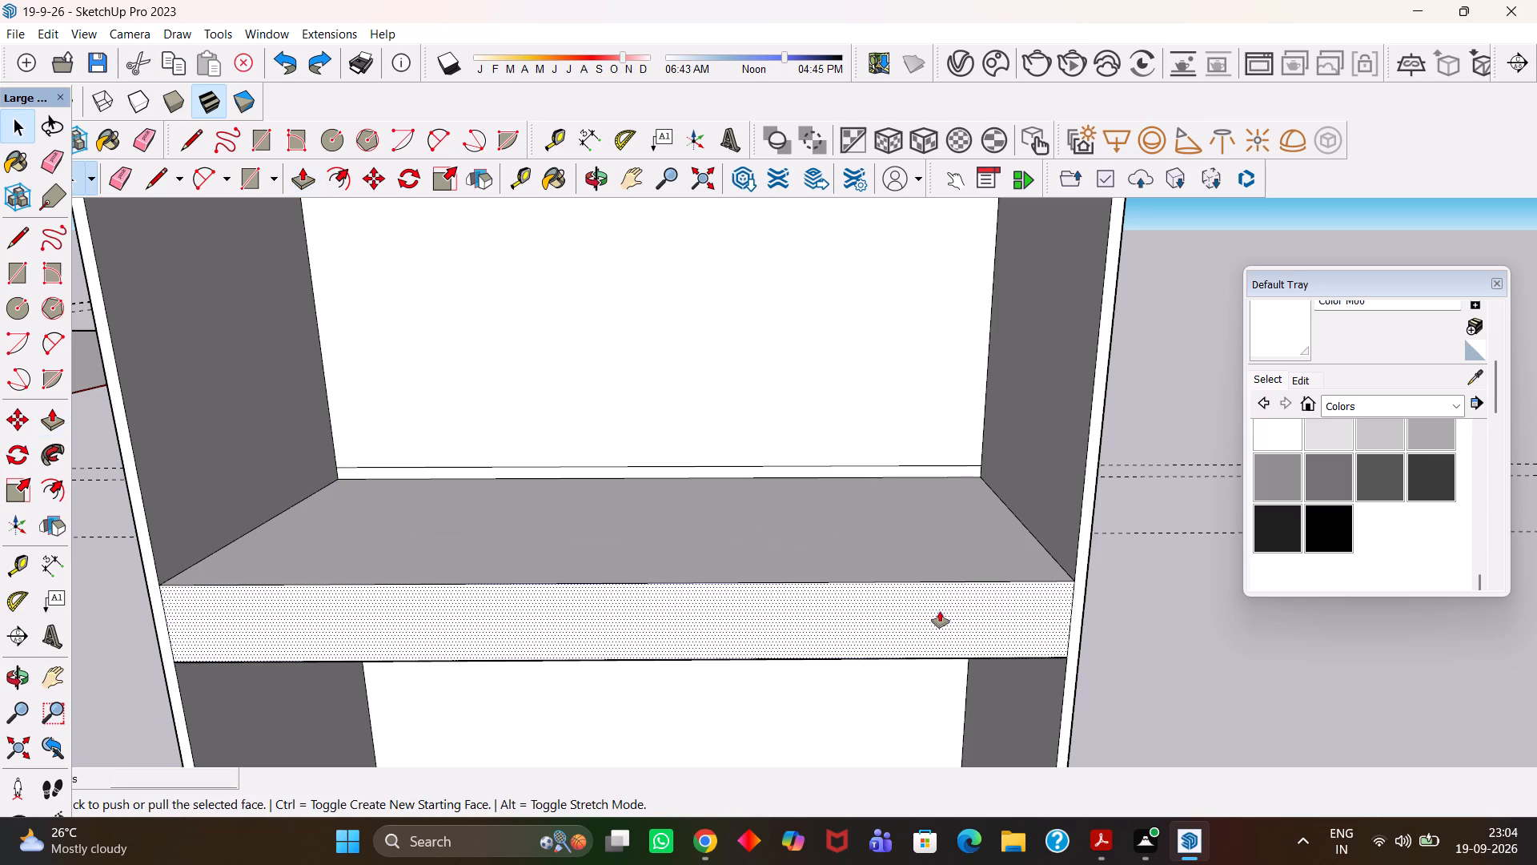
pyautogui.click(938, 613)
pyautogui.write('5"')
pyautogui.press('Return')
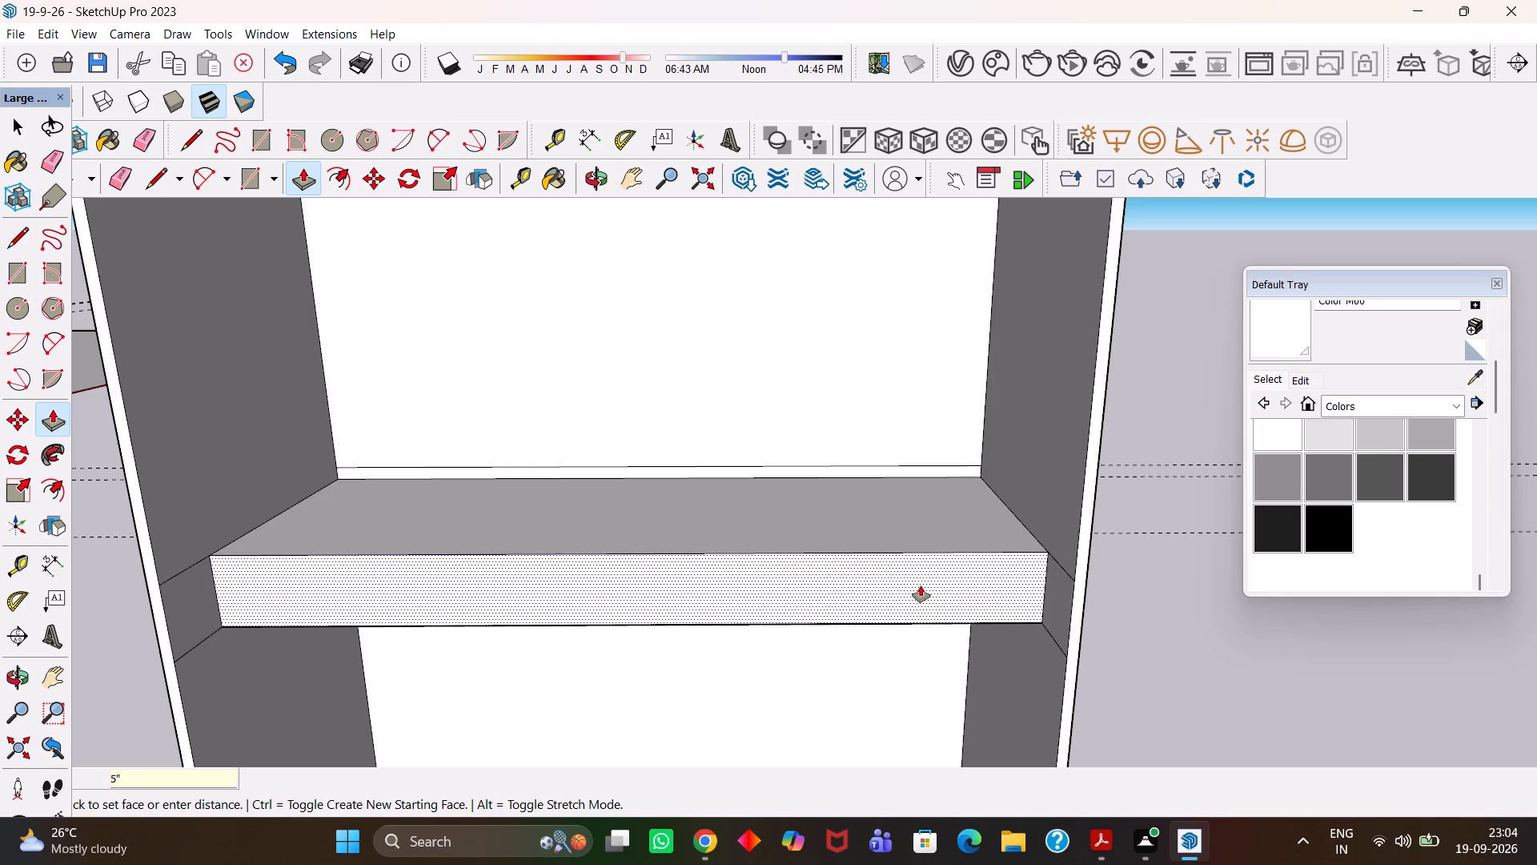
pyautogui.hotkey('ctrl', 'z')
# Push the extruded strip's front face 0.5" inward from the tall cabinet's front edge.
pyautogui.click(993, 604)
pyautogui.write('0.5"')
pyautogui.press('Return')
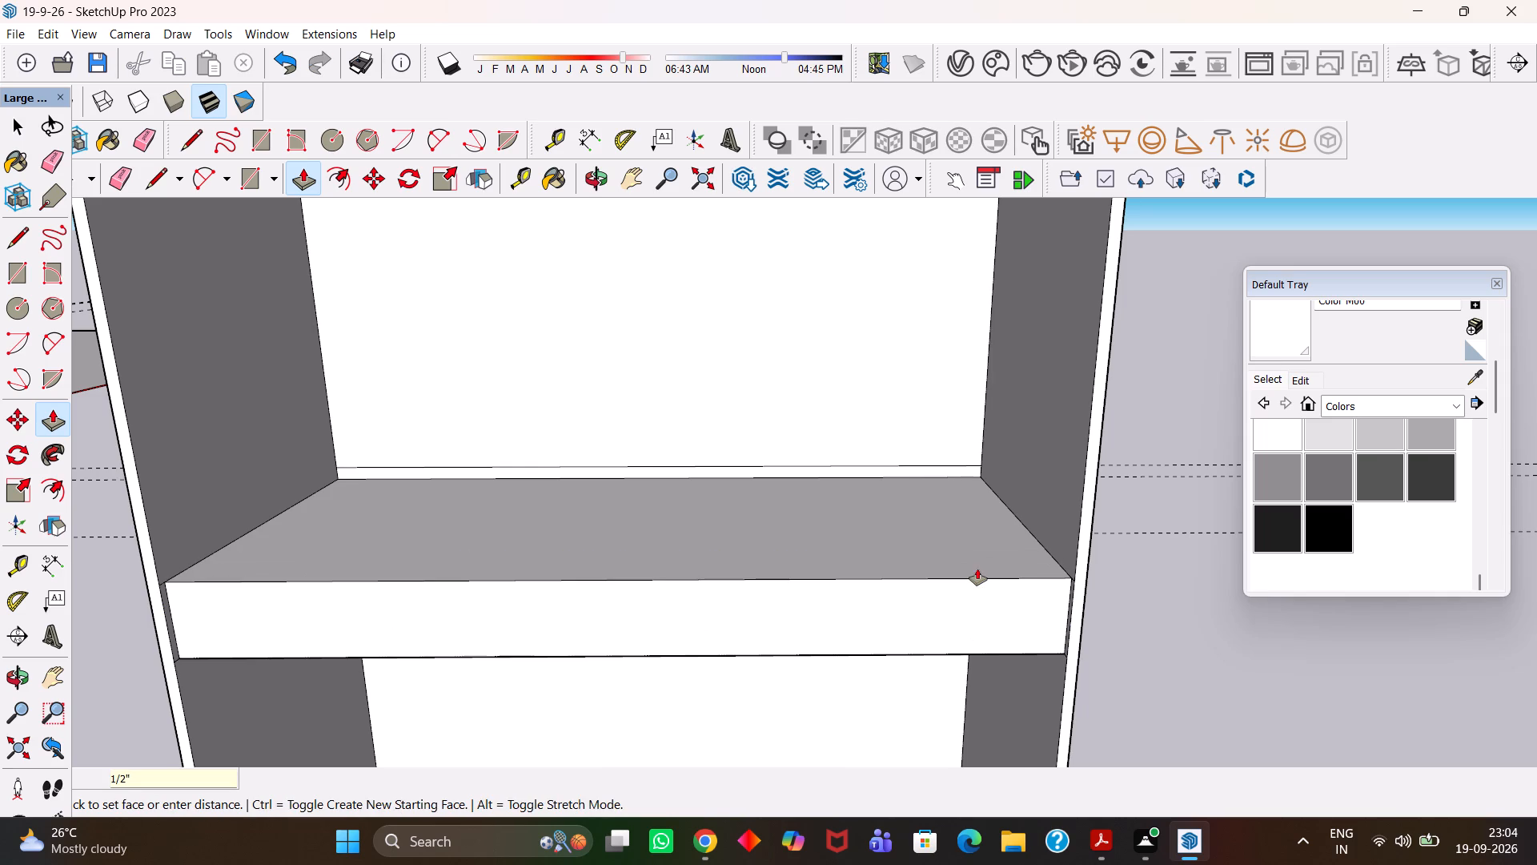
# Extrude the thin strip above the 5" block about 1' 10 13/16" forward to the block's front face, and save the model.
pyautogui.press('space')
pyautogui.click(868, 468)
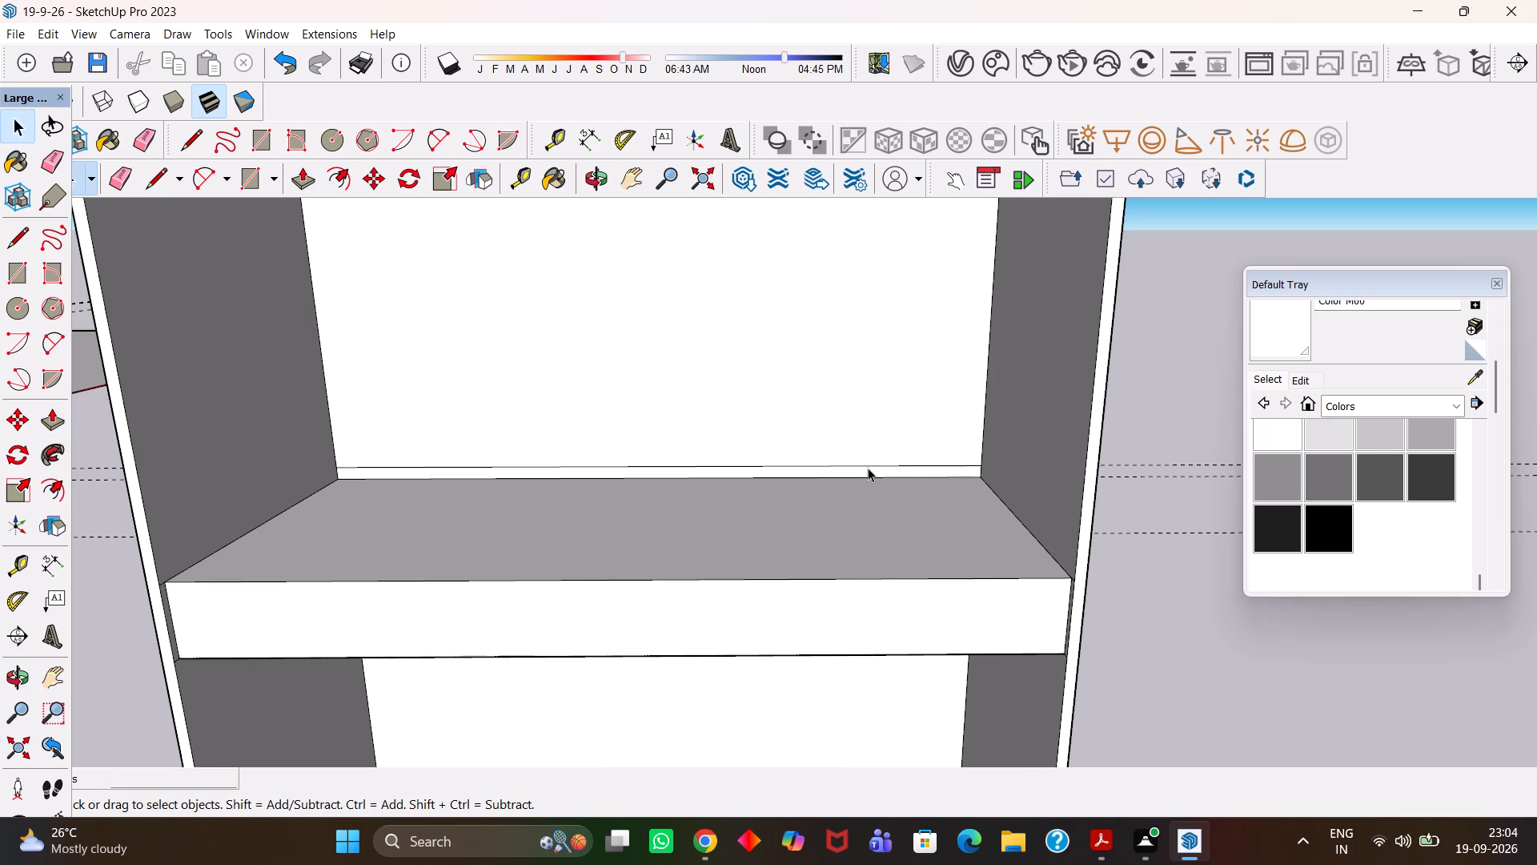
pyautogui.click(869, 469)
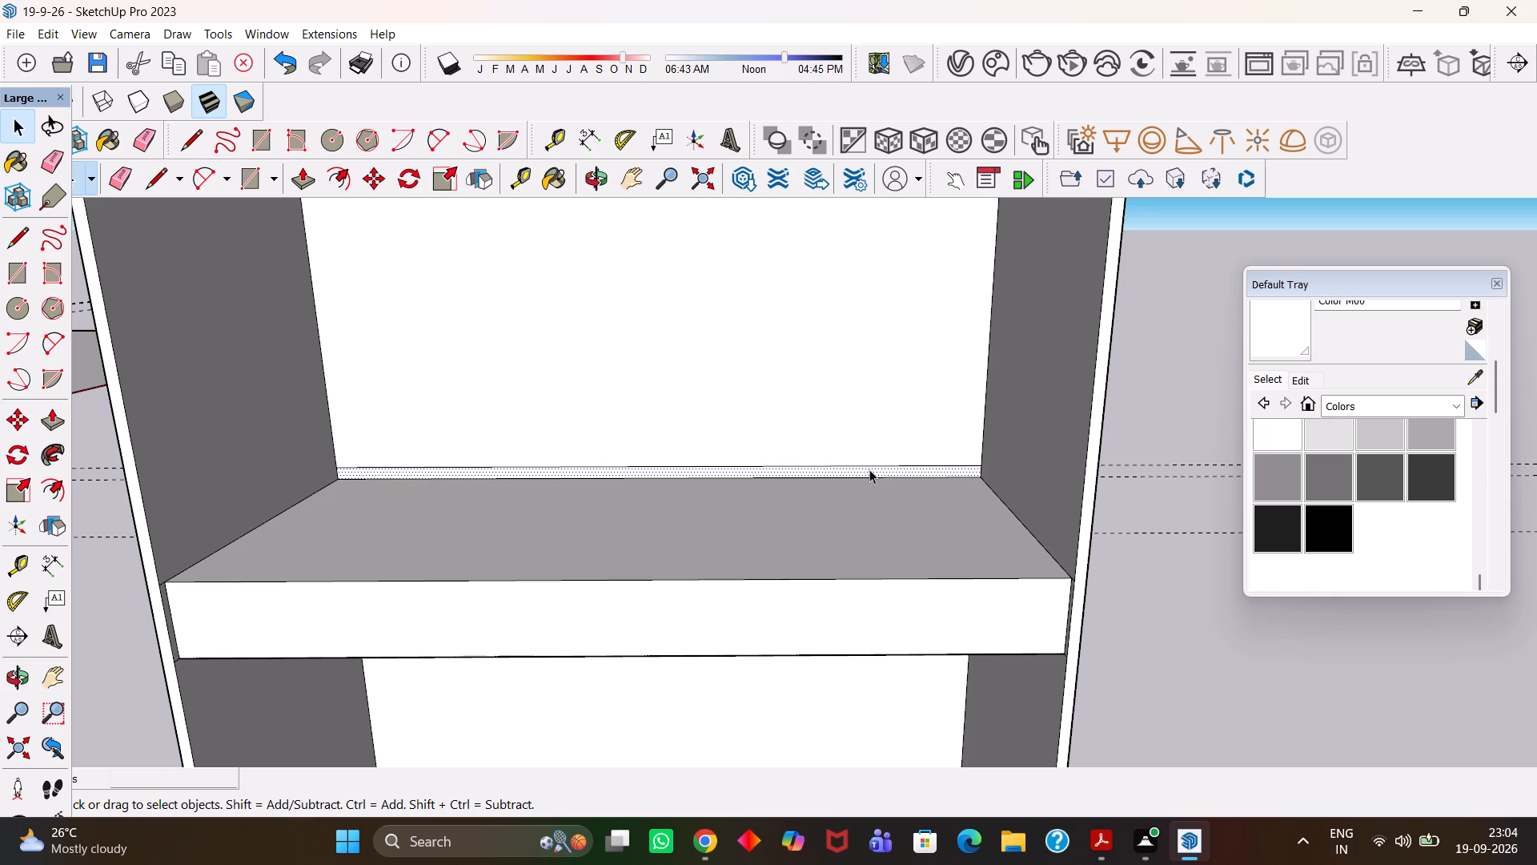
pyautogui.press('p')
pyautogui.click(869, 469)
pyautogui.click(1031, 597)
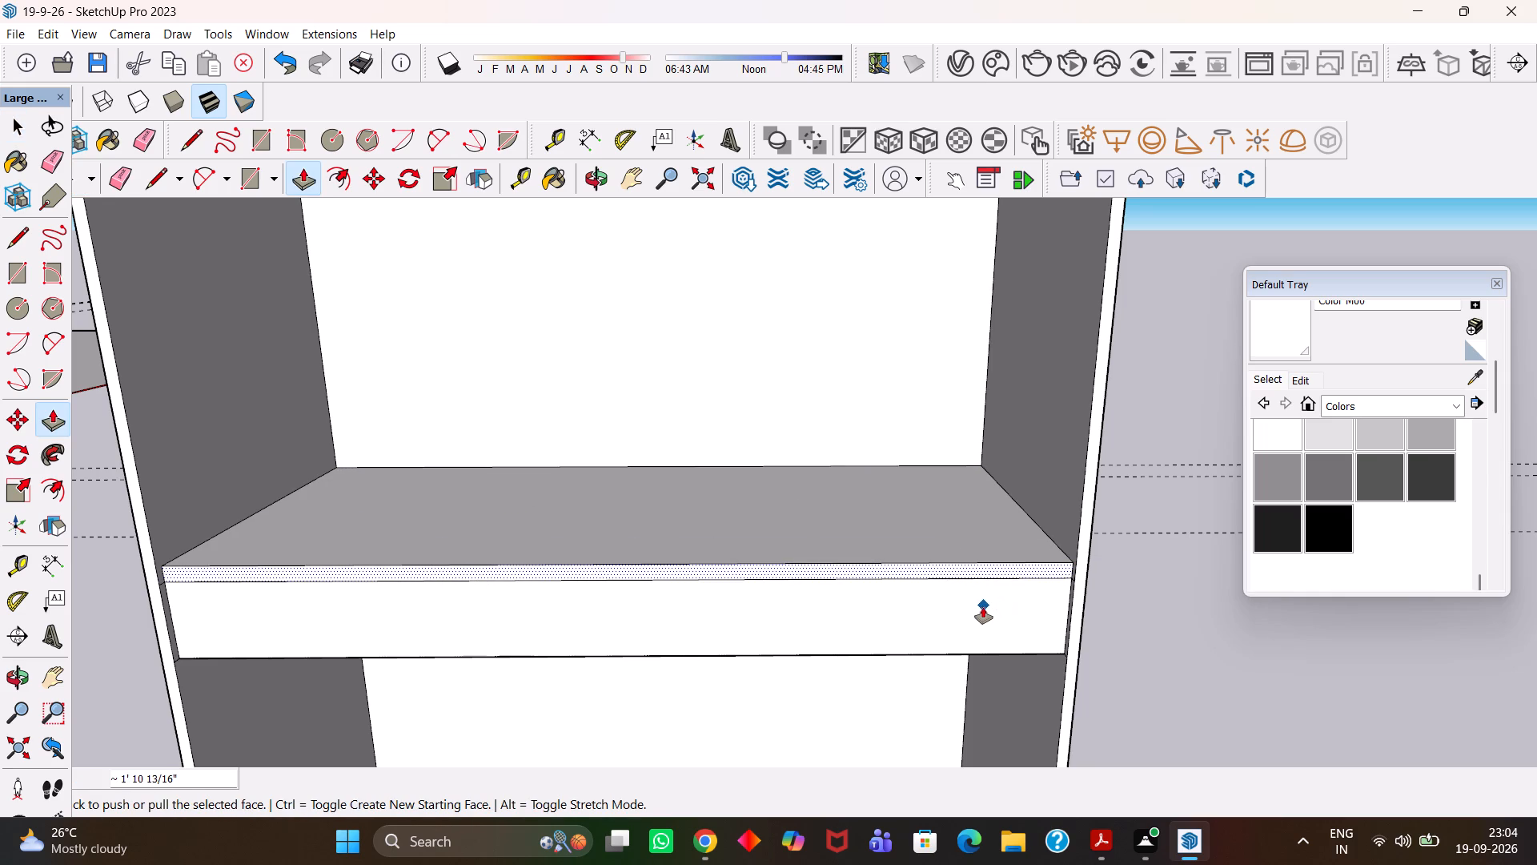
pyautogui.hotkey('ctrl', 's')
# Examine the tall cabinet as a whole, and the apartment's room layout in relation to the two separate cabinets.
pyautogui.scroll(-8, 941, 583)
pyautogui.press('space')
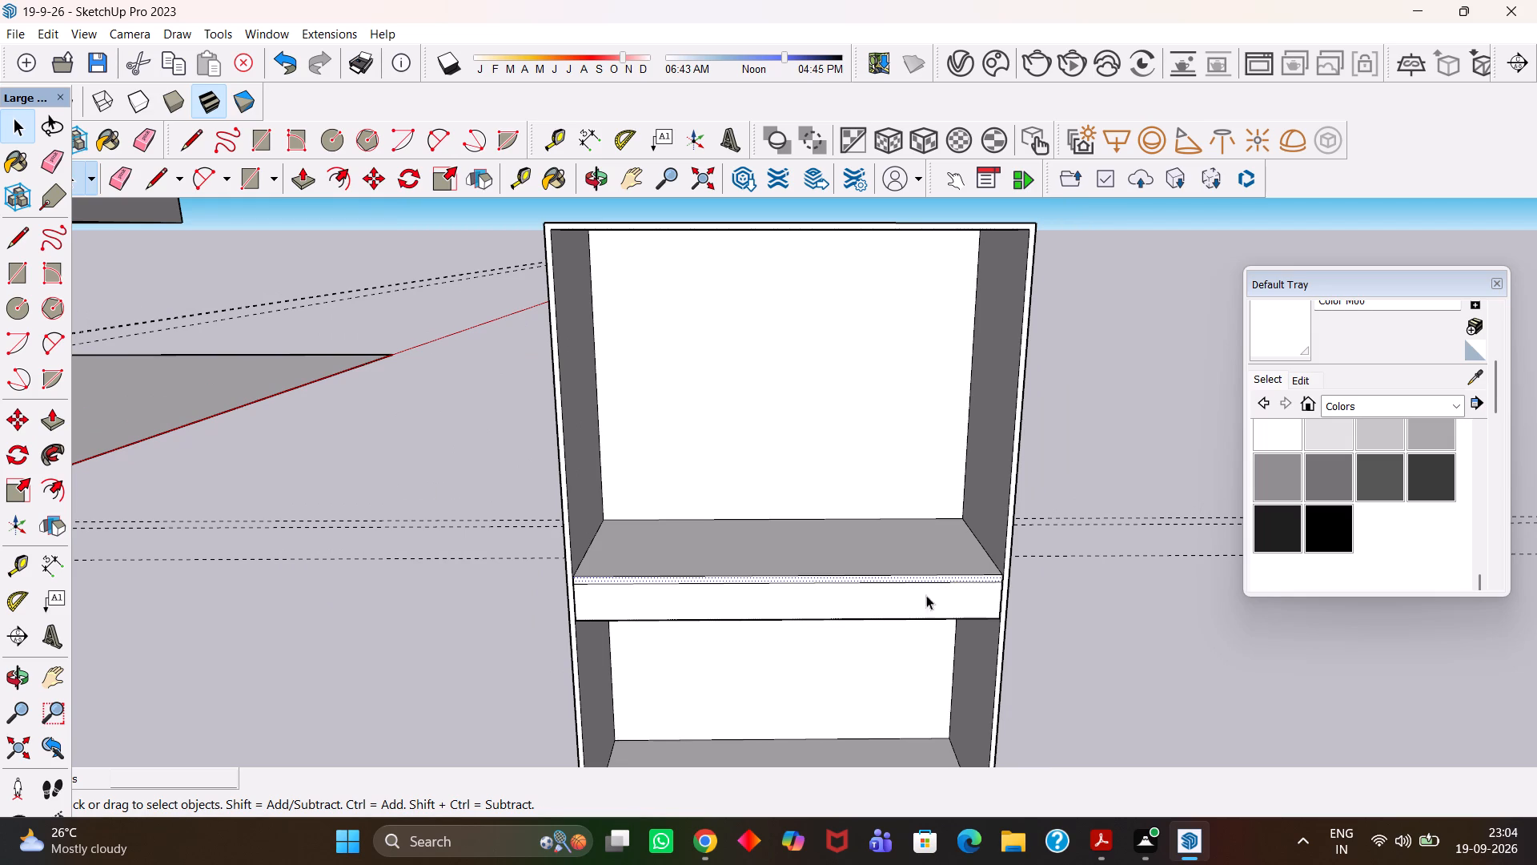
pyautogui.scroll(-2, 793, 622)
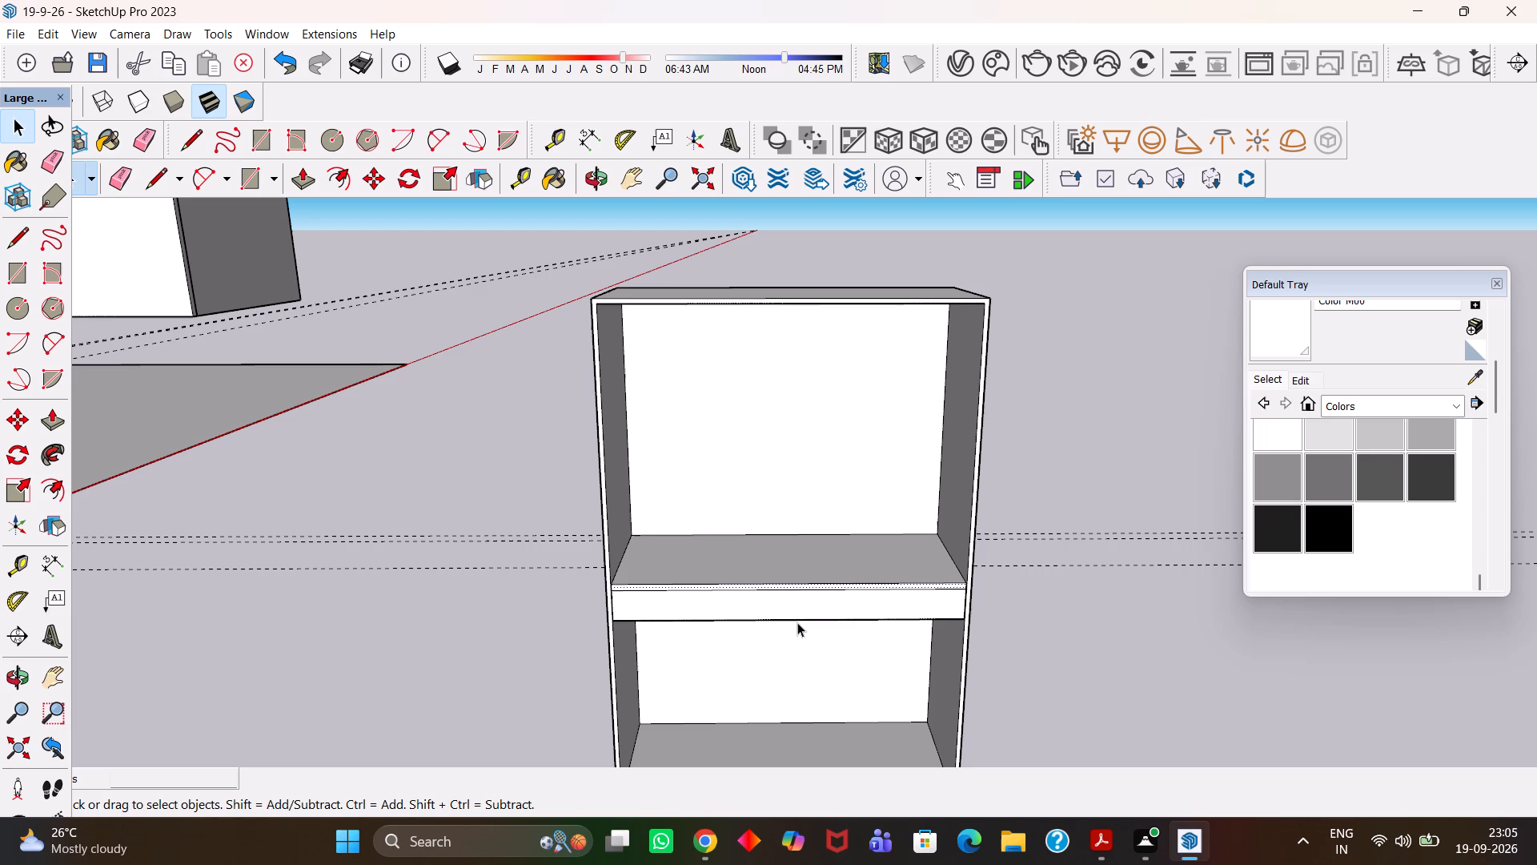
pyautogui.scroll(-5, 797, 622)
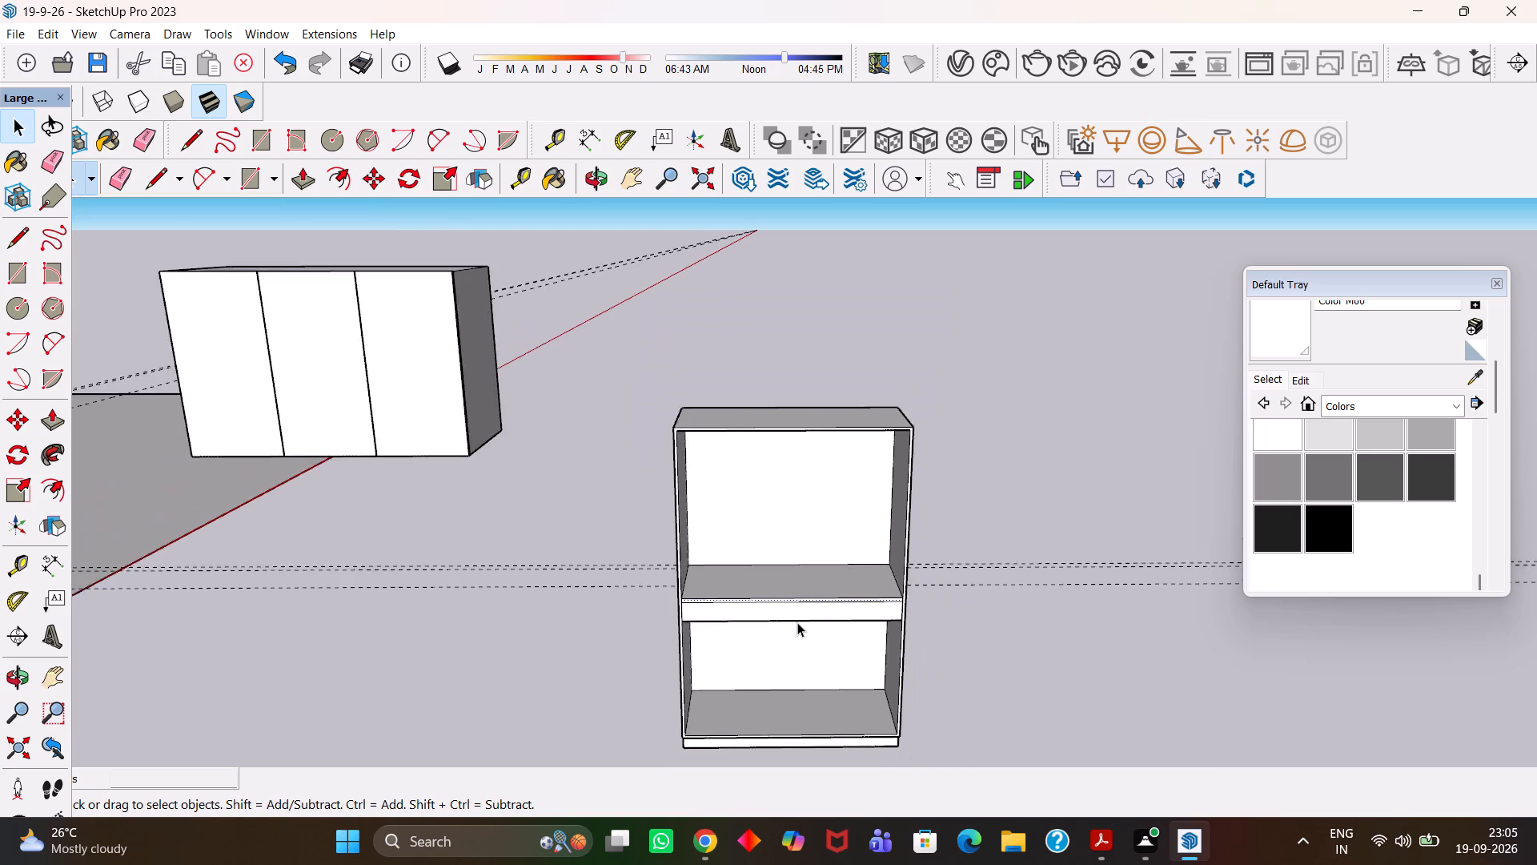
pyautogui.scroll(-18, 797, 622)
pyautogui.moveTo(741, 569); pyautogui.dragTo(733, 632, button='middle')
pyautogui.press('h')
pyautogui.moveTo(504, 610); pyautogui.dragTo(794, 561)
pyautogui.moveTo(689, 574); pyautogui.dragTo(741, 532)
pyautogui.scroll(-4, 758, 498)
pyautogui.moveTo(758, 502); pyautogui.dragTo(764, 618, button='middle')
pyautogui.scroll(3, 762, 604)
pyautogui.moveTo(738, 628); pyautogui.dragTo(753, 570)
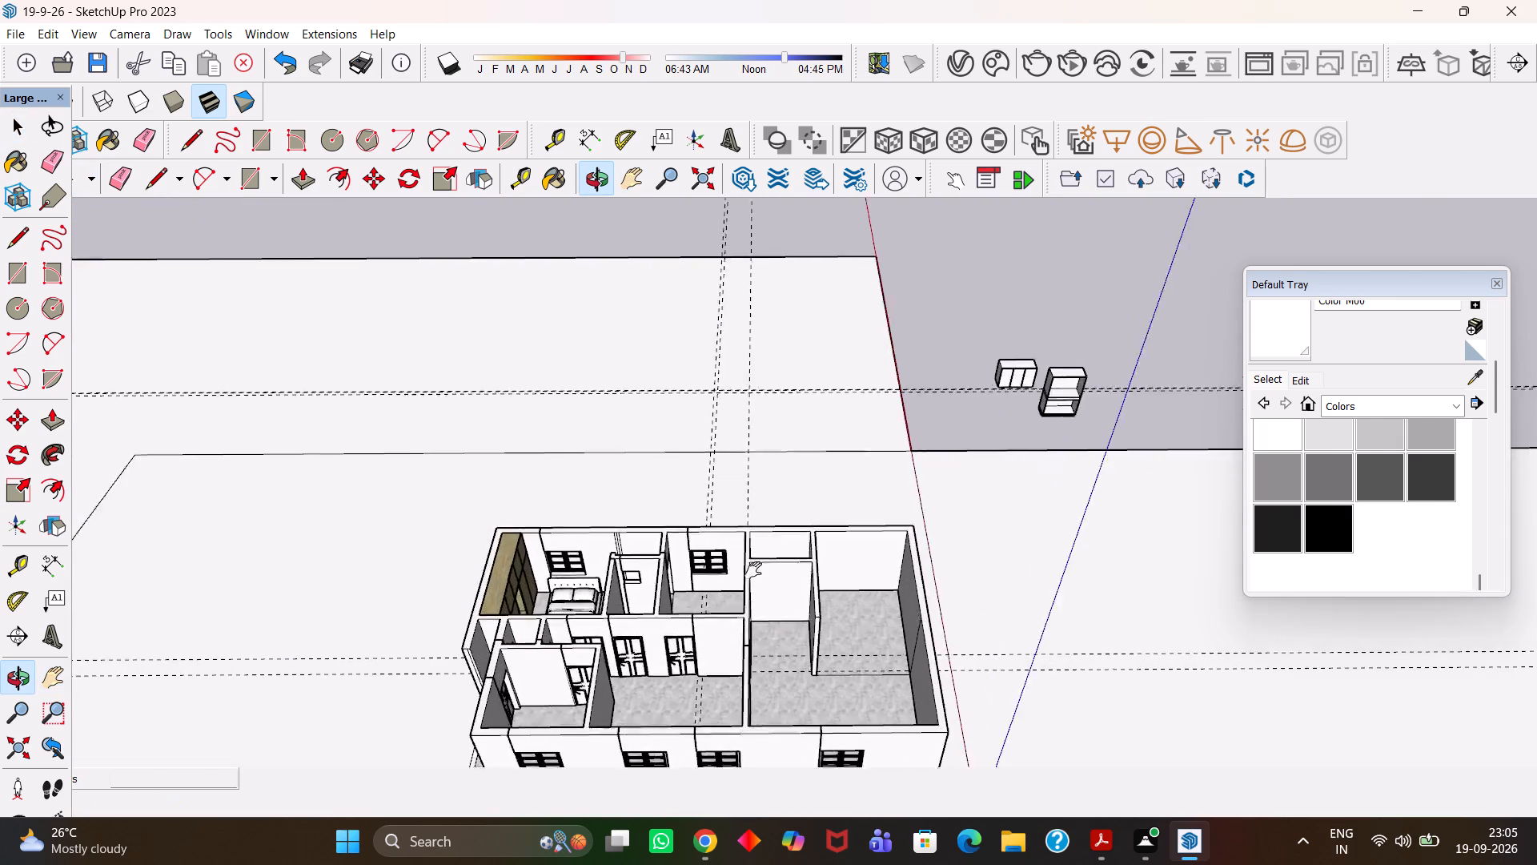
pyautogui.moveTo(753, 570); pyautogui.dragTo(787, 488)
pyautogui.moveTo(788, 489); pyautogui.dragTo(786, 551, button='middle')
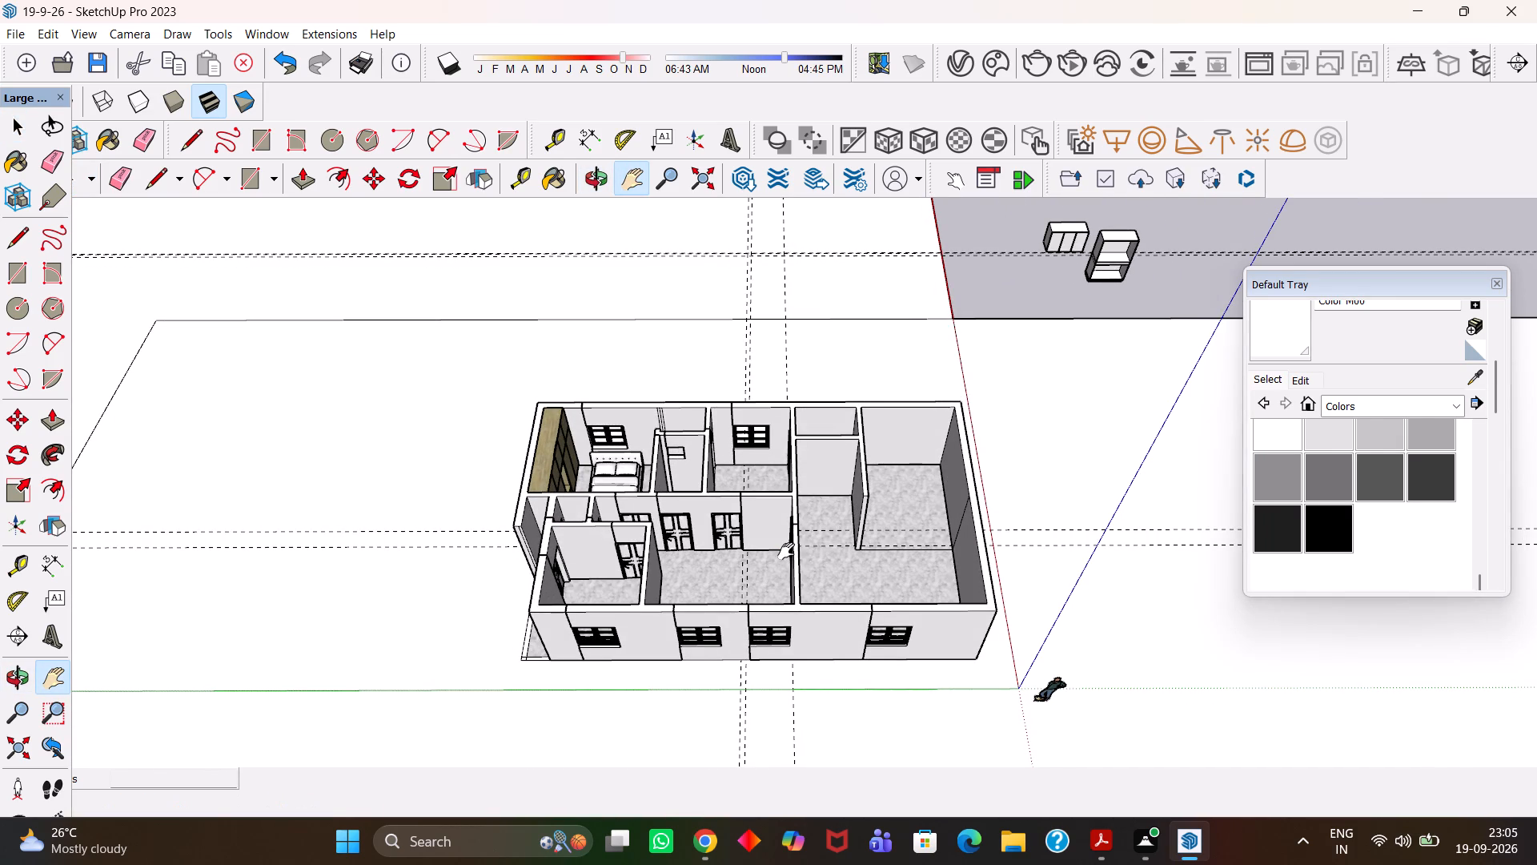
pyautogui.scroll(1, 786, 551)
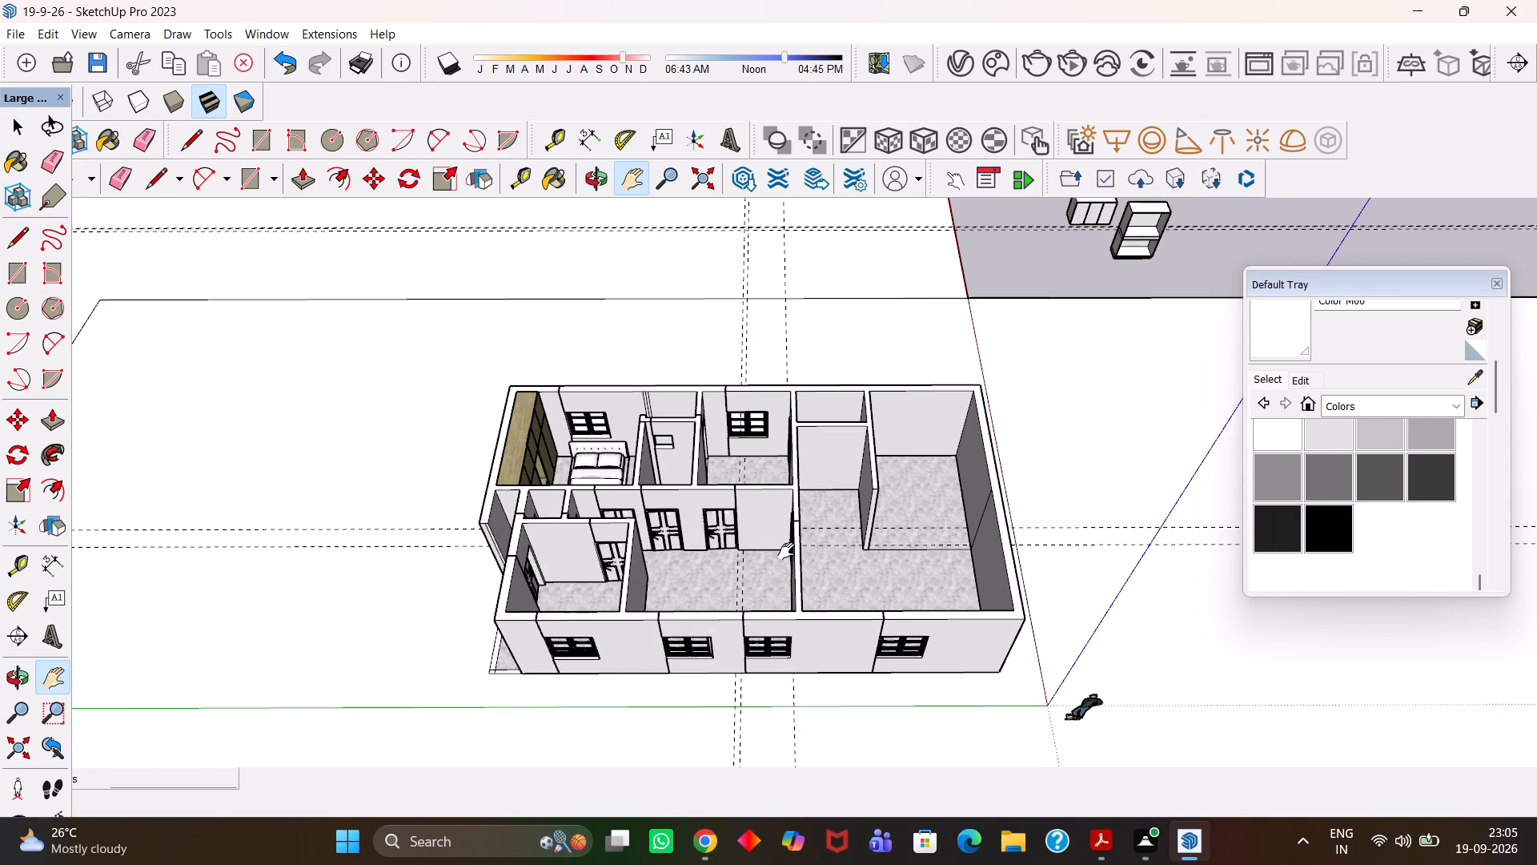
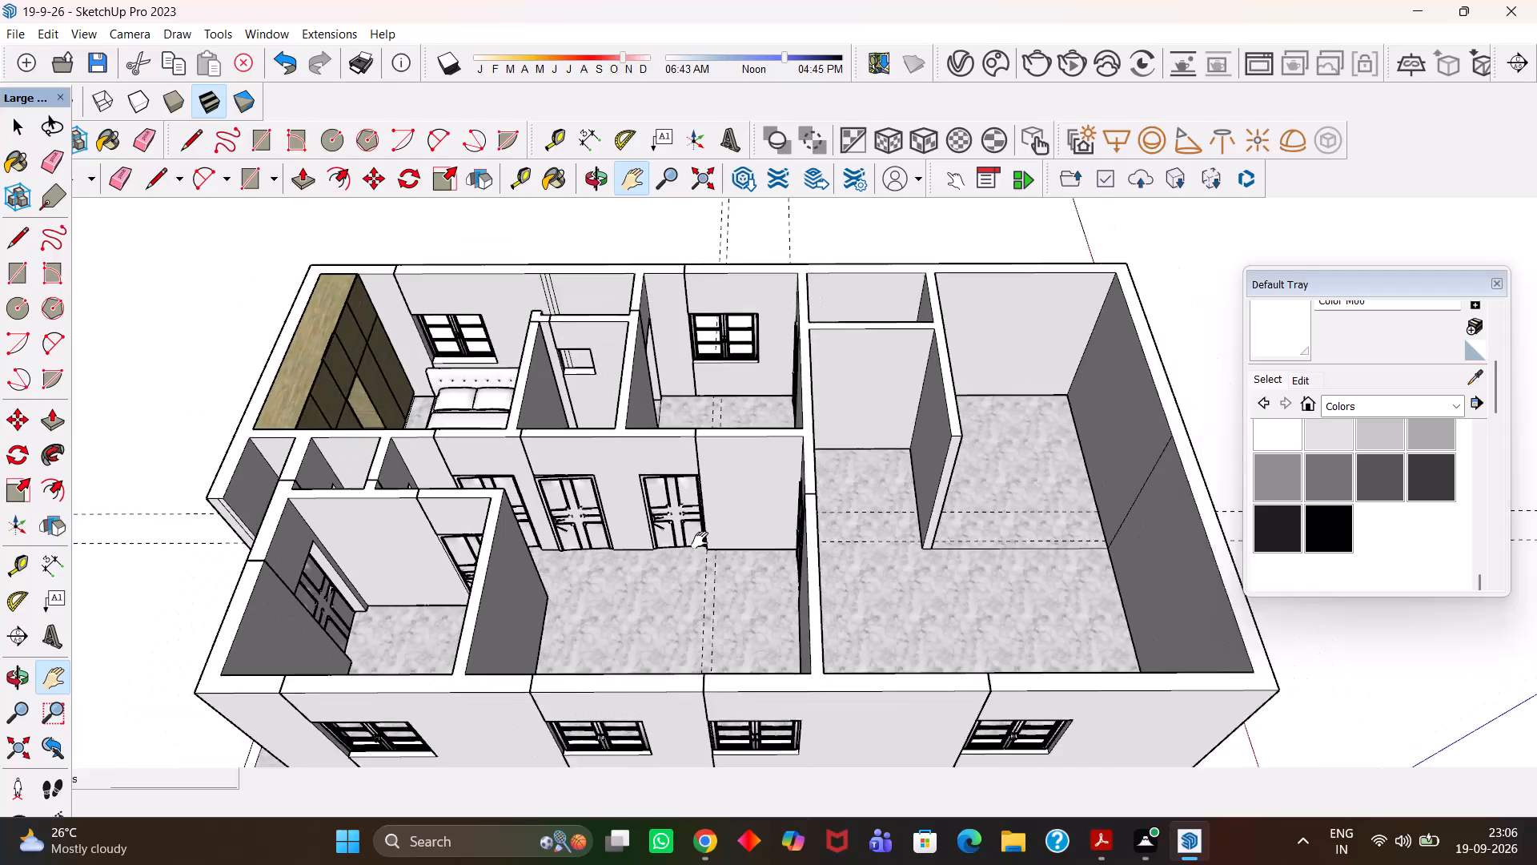
# Save the model.
pyautogui.middleClick(768, 622)
pyautogui.scroll(2, 768, 627)
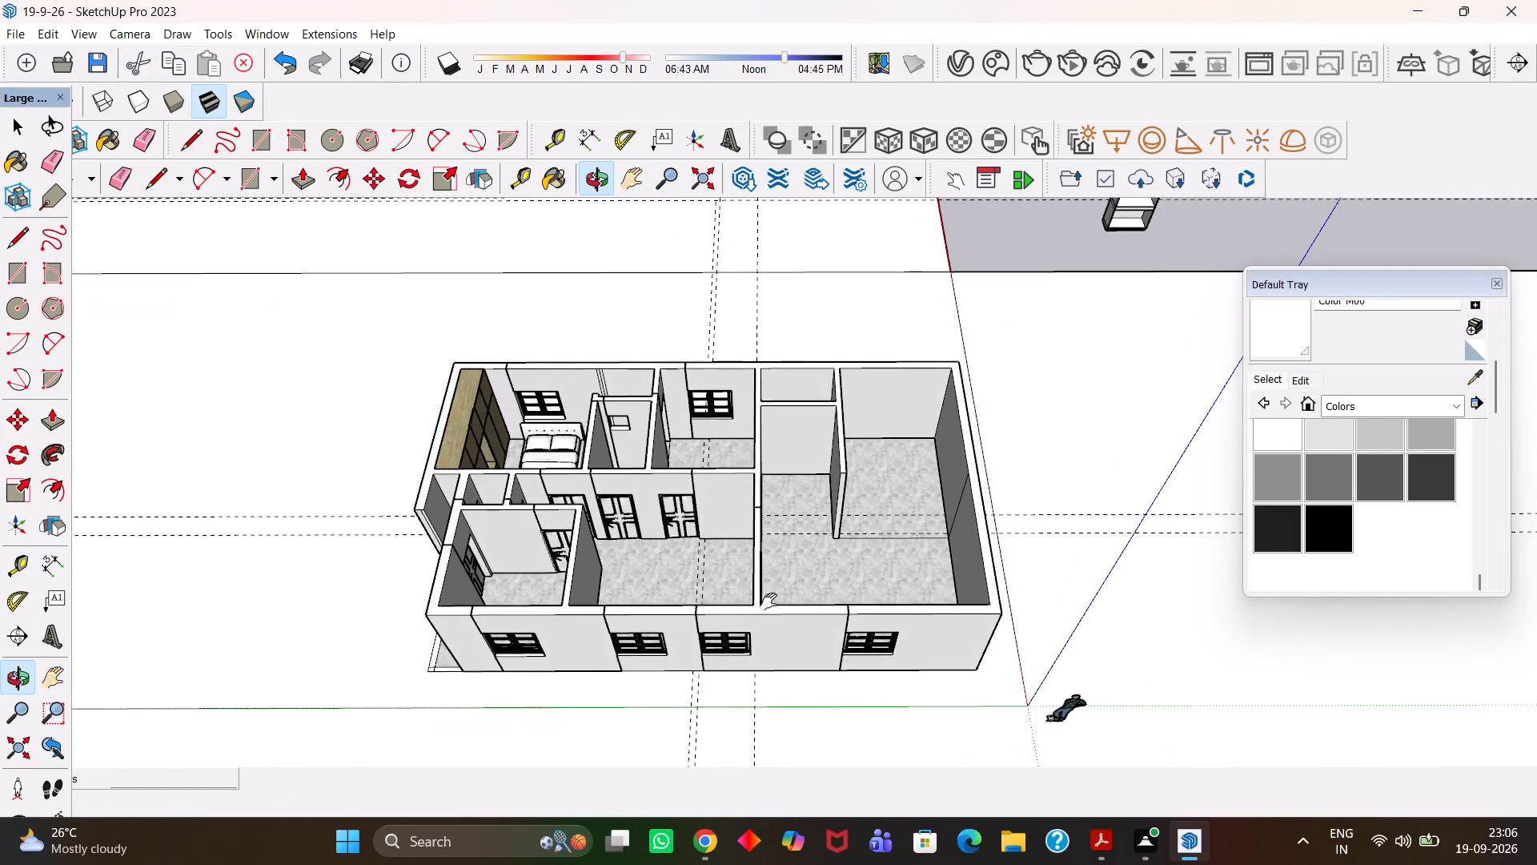
pyautogui.scroll(-4, 757, 593)
pyautogui.moveTo(656, 557); pyautogui.dragTo(756, 593)
pyautogui.hotkey('ctrl', 's')
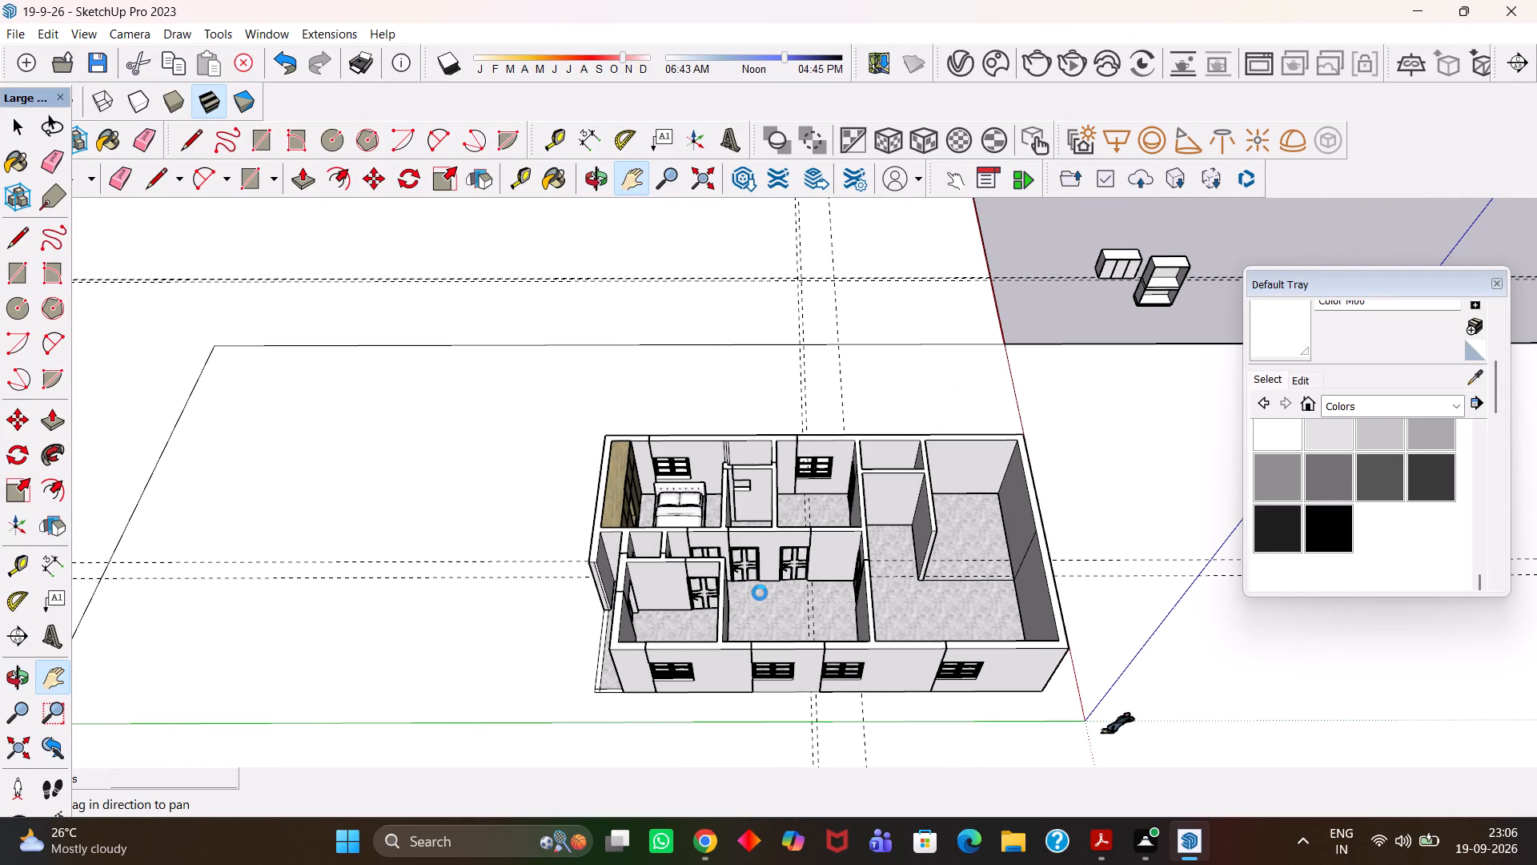
# Delete all the dashed guide lines in the model.
pyautogui.scroll(4, 760, 593)
pyautogui.moveTo(913, 597); pyautogui.dragTo(725, 500)
pyautogui.scroll(-2, 725, 499)
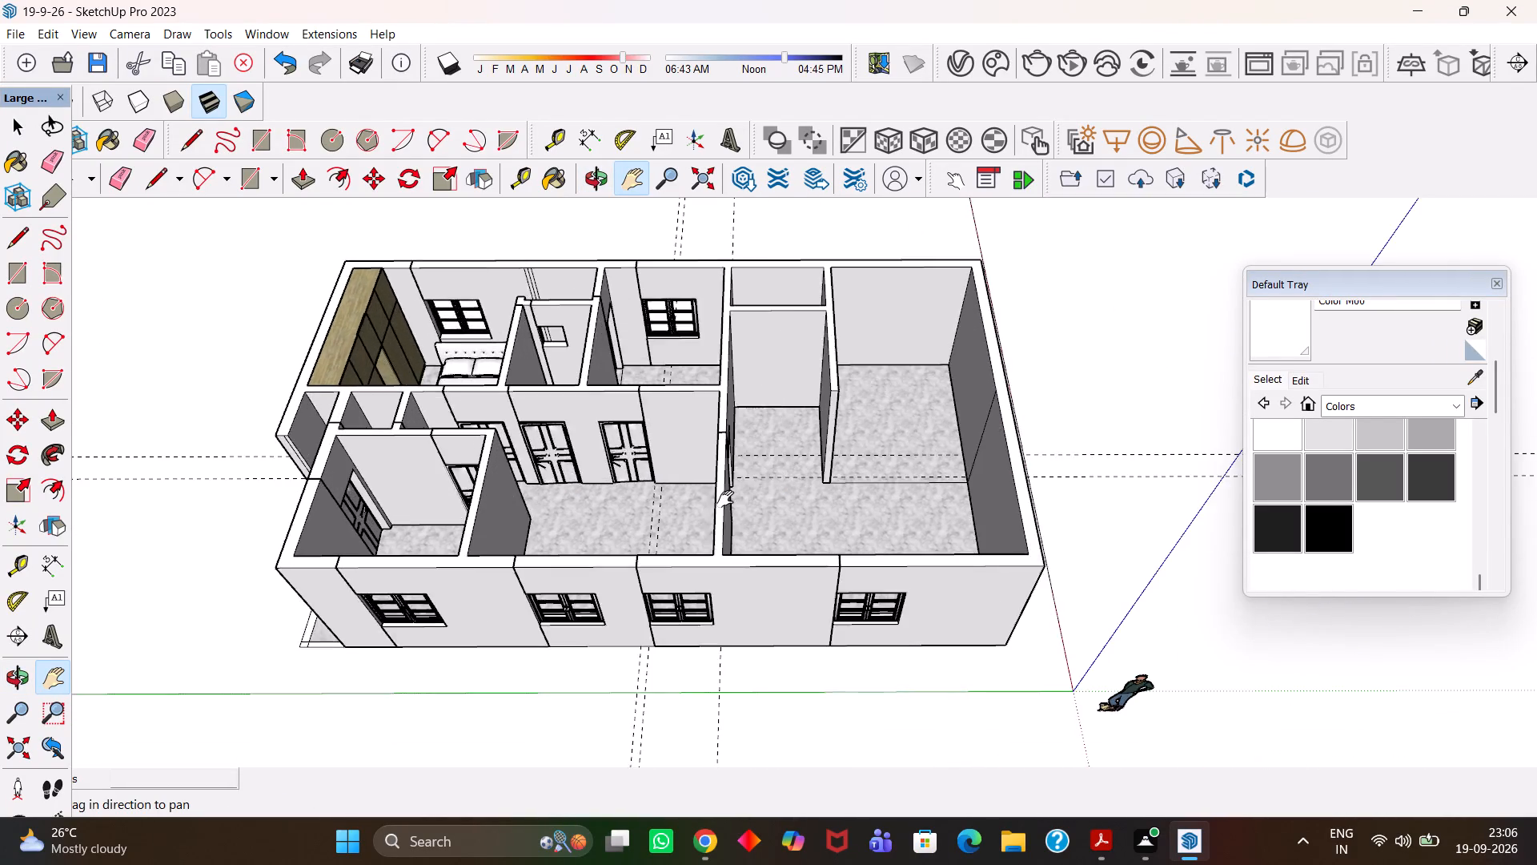
pyautogui.scroll(-1, 725, 499)
pyautogui.moveTo(687, 479); pyautogui.dragTo(694, 509, button='middle')
pyautogui.scroll(3, 694, 509)
pyautogui.moveTo(647, 502); pyautogui.dragTo(708, 522)
pyautogui.moveTo(713, 549); pyautogui.dragTo(720, 530, button='middle')
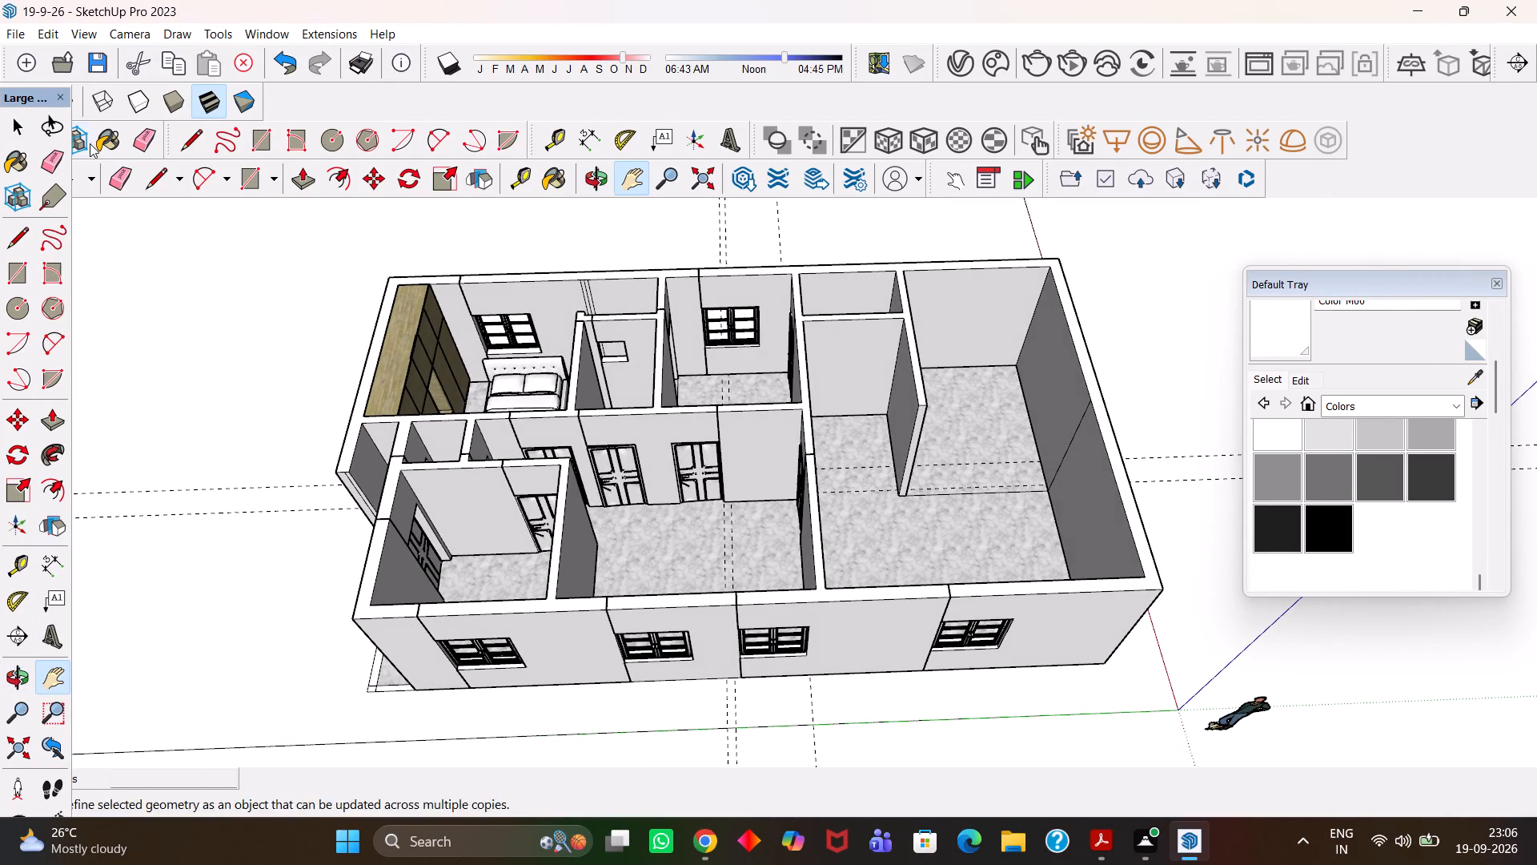
pyautogui.click(45, 36)
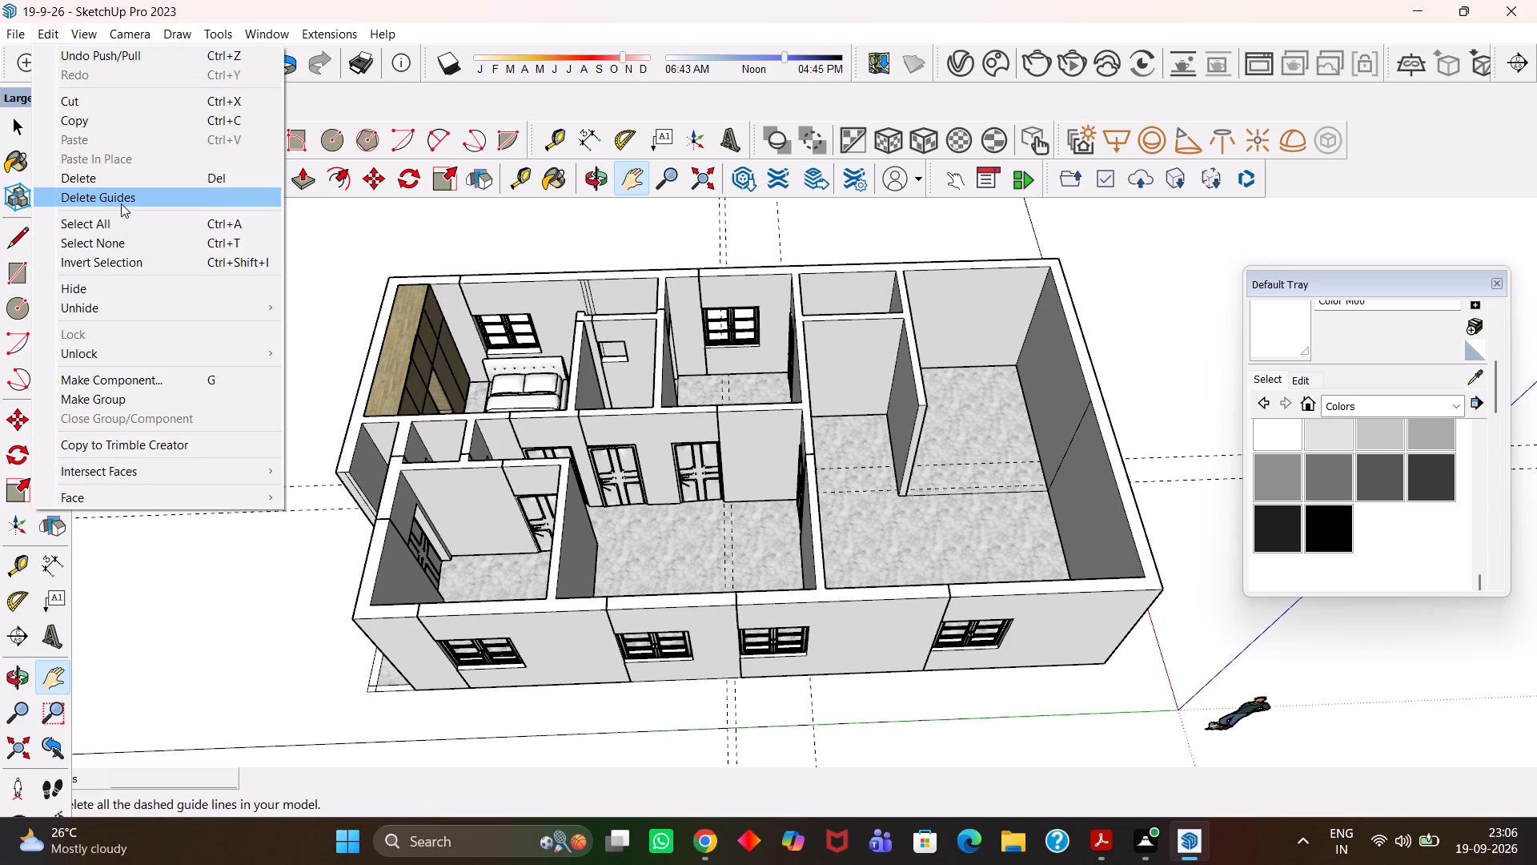
pyautogui.click(123, 200)
# Examine the apartment's rooms and overall layout from above and from several sides.
pyautogui.scroll(4, 679, 539)
pyautogui.scroll(-5, 696, 557)
pyautogui.moveTo(771, 532); pyautogui.dragTo(769, 532, button='middle')
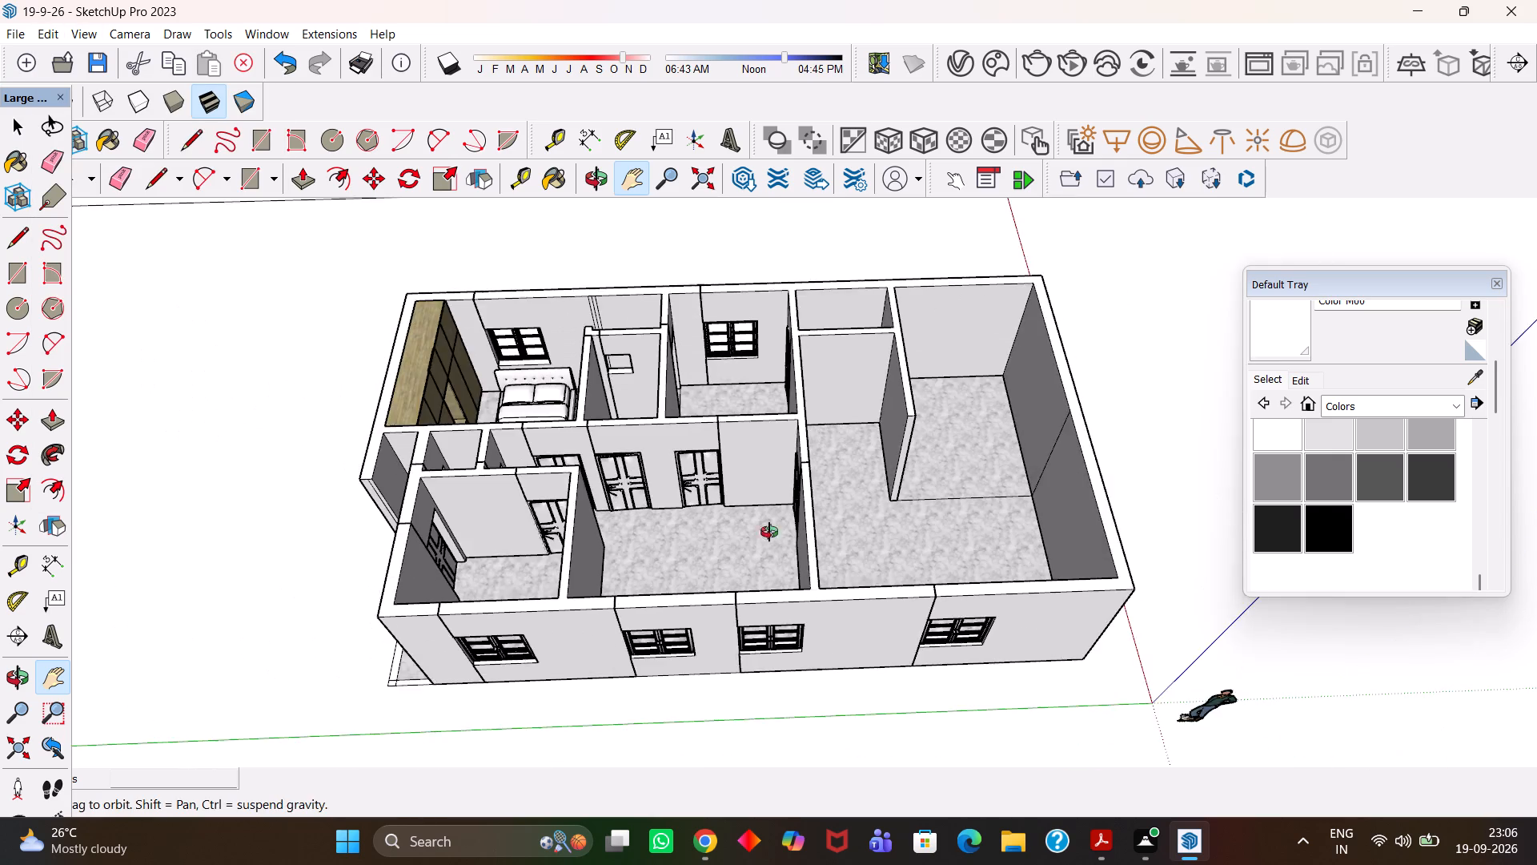
pyautogui.moveTo(769, 532); pyautogui.dragTo(768, 487, button='middle')
pyautogui.scroll(3, 718, 517)
pyautogui.scroll(-4, 777, 484)
pyautogui.moveTo(550, 461); pyautogui.dragTo(783, 493, button='middle')
pyautogui.scroll(3, 780, 493)
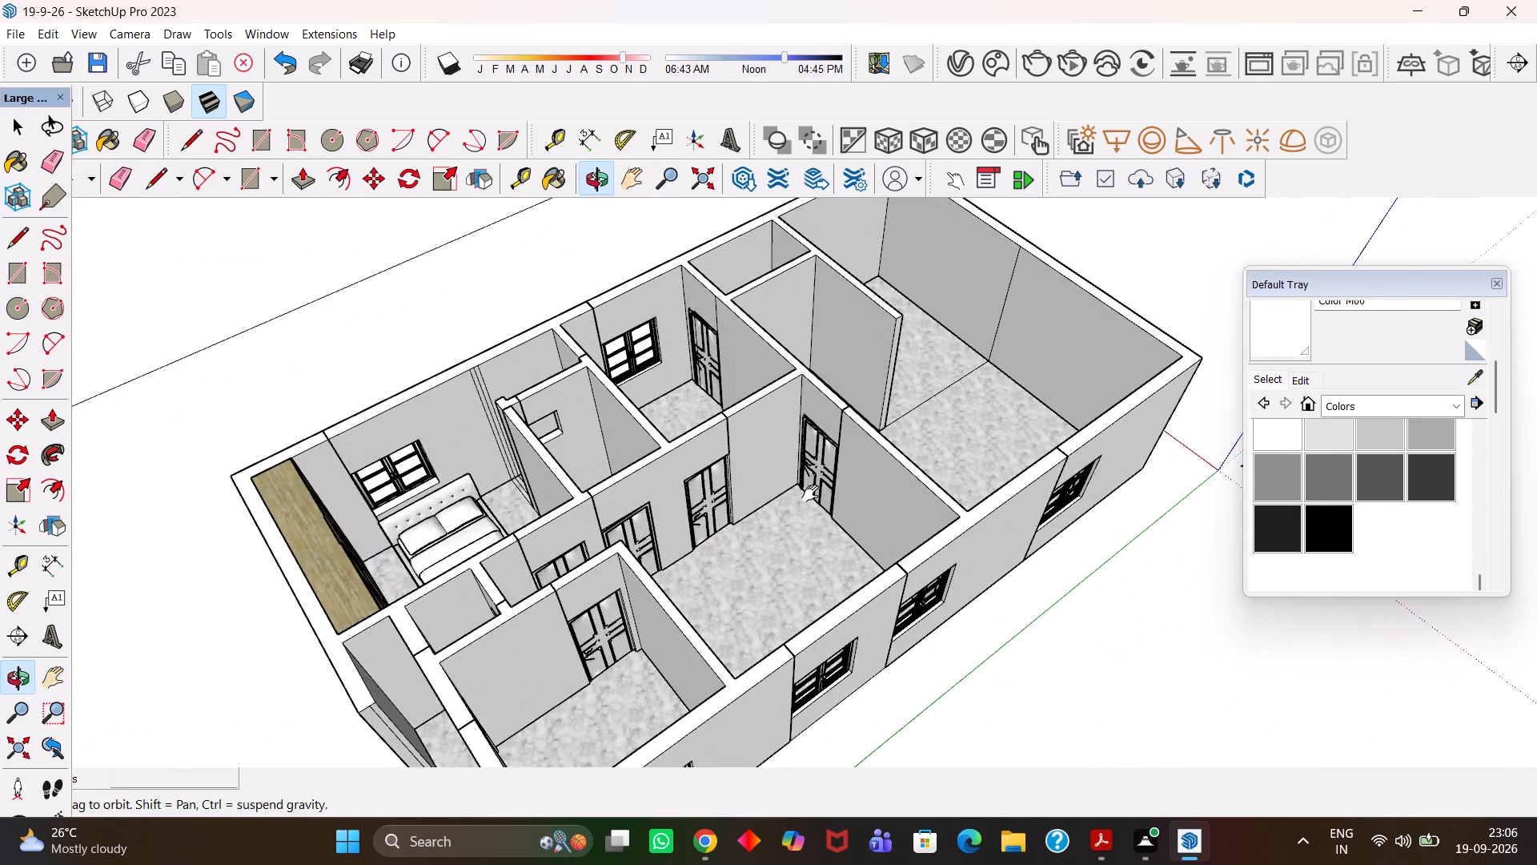
pyautogui.scroll(-4, 810, 493)
pyautogui.moveTo(929, 515); pyautogui.dragTo(715, 513, button='middle')
pyautogui.scroll(3, 715, 513)
pyautogui.scroll(-4, 713, 513)
pyautogui.moveTo(870, 461); pyautogui.dragTo(847, 590, button='middle')
pyautogui.scroll(2, 848, 557)
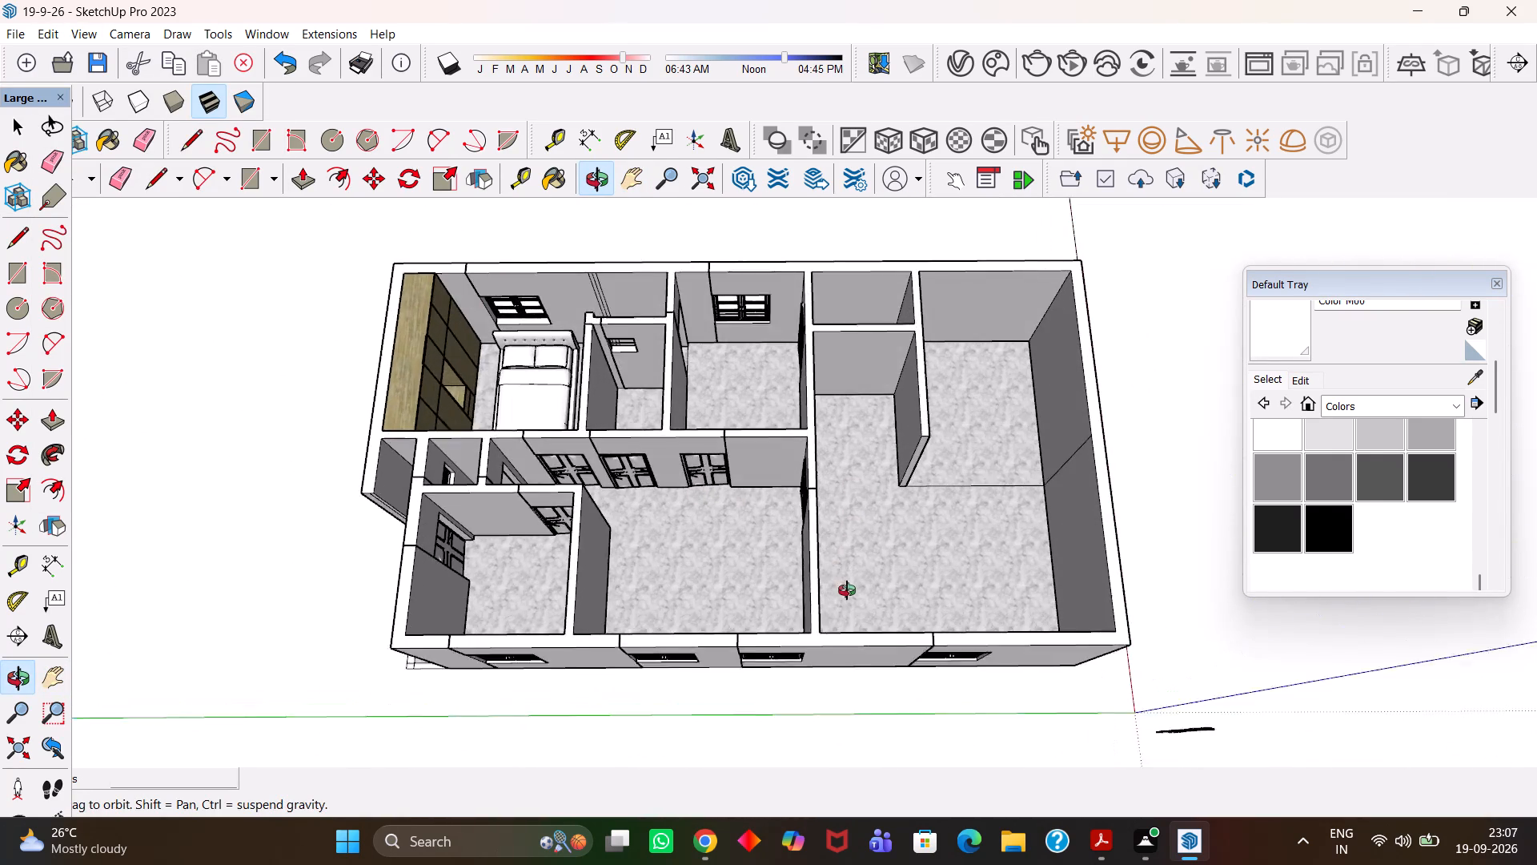
pyautogui.moveTo(847, 590); pyautogui.dragTo(858, 612, button='middle')
pyautogui.scroll(2, 858, 612)
pyautogui.scroll(-5, 858, 612)
pyautogui.moveTo(951, 549); pyautogui.dragTo(568, 548, button='middle')
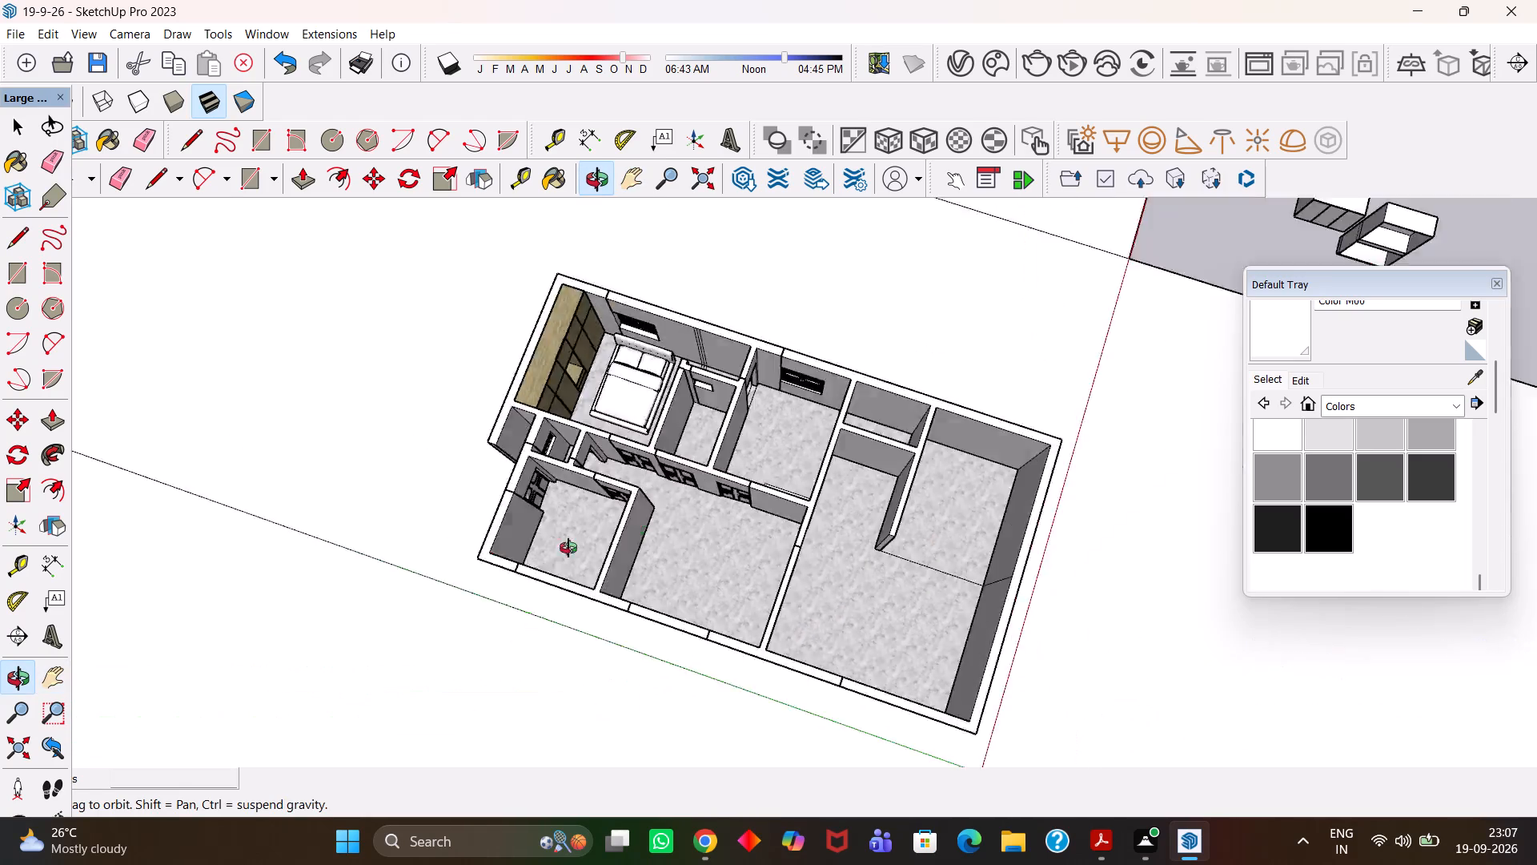
pyautogui.moveTo(568, 548); pyautogui.dragTo(489, 517, button='middle')
pyautogui.moveTo(806, 514); pyautogui.dragTo(684, 592, button='middle')
pyautogui.scroll(2, 683, 591)
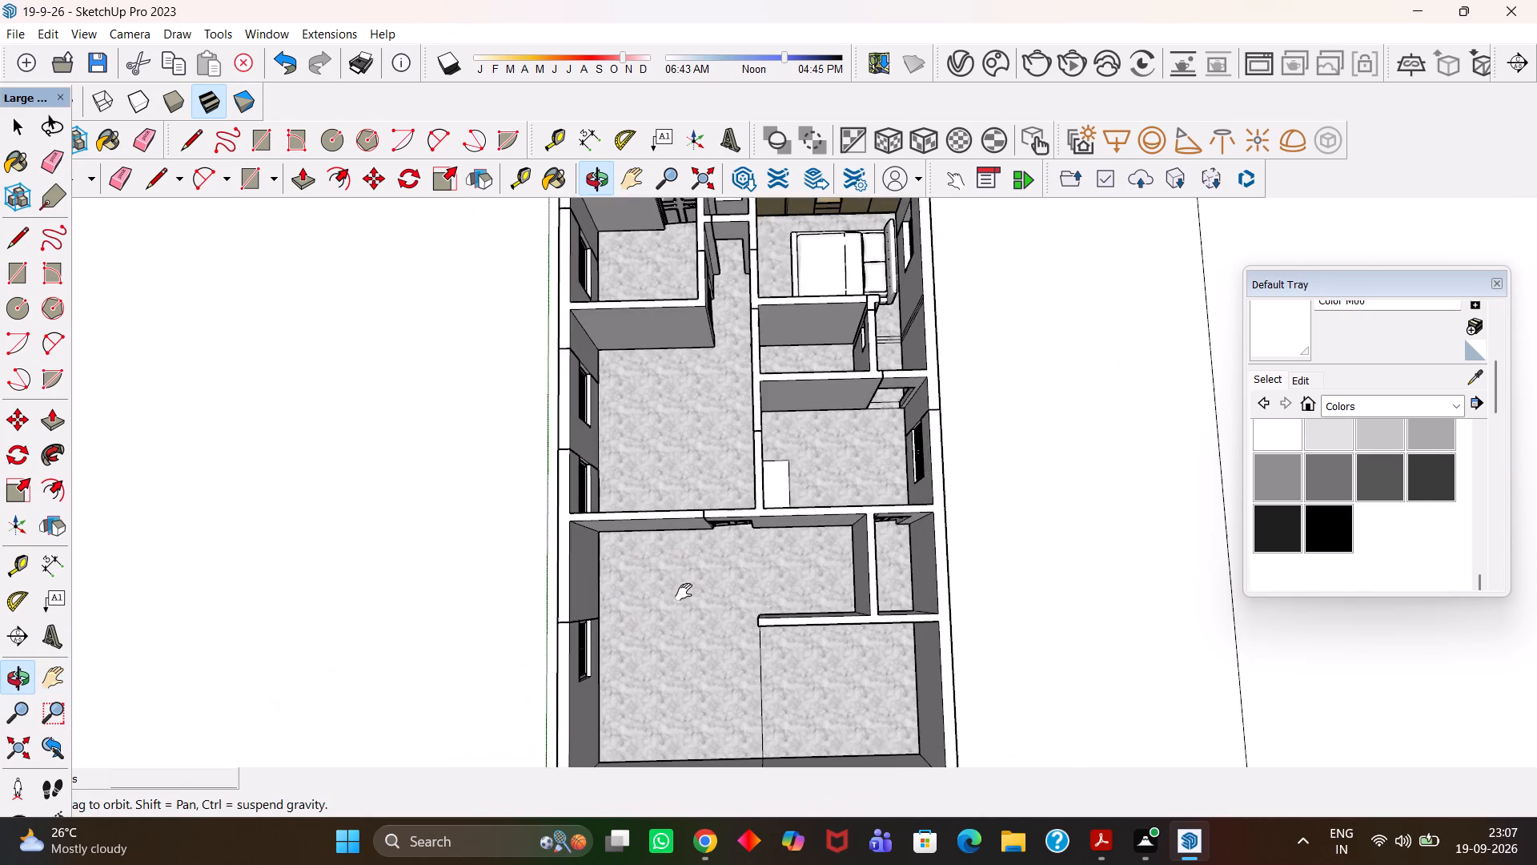
pyautogui.scroll(1, 684, 592)
pyautogui.scroll(-5, 684, 592)
pyautogui.moveTo(580, 571); pyautogui.dragTo(946, 579, button='middle')
pyautogui.moveTo(597, 537); pyautogui.dragTo(811, 584, button='middle')
pyautogui.scroll(3, 811, 584)
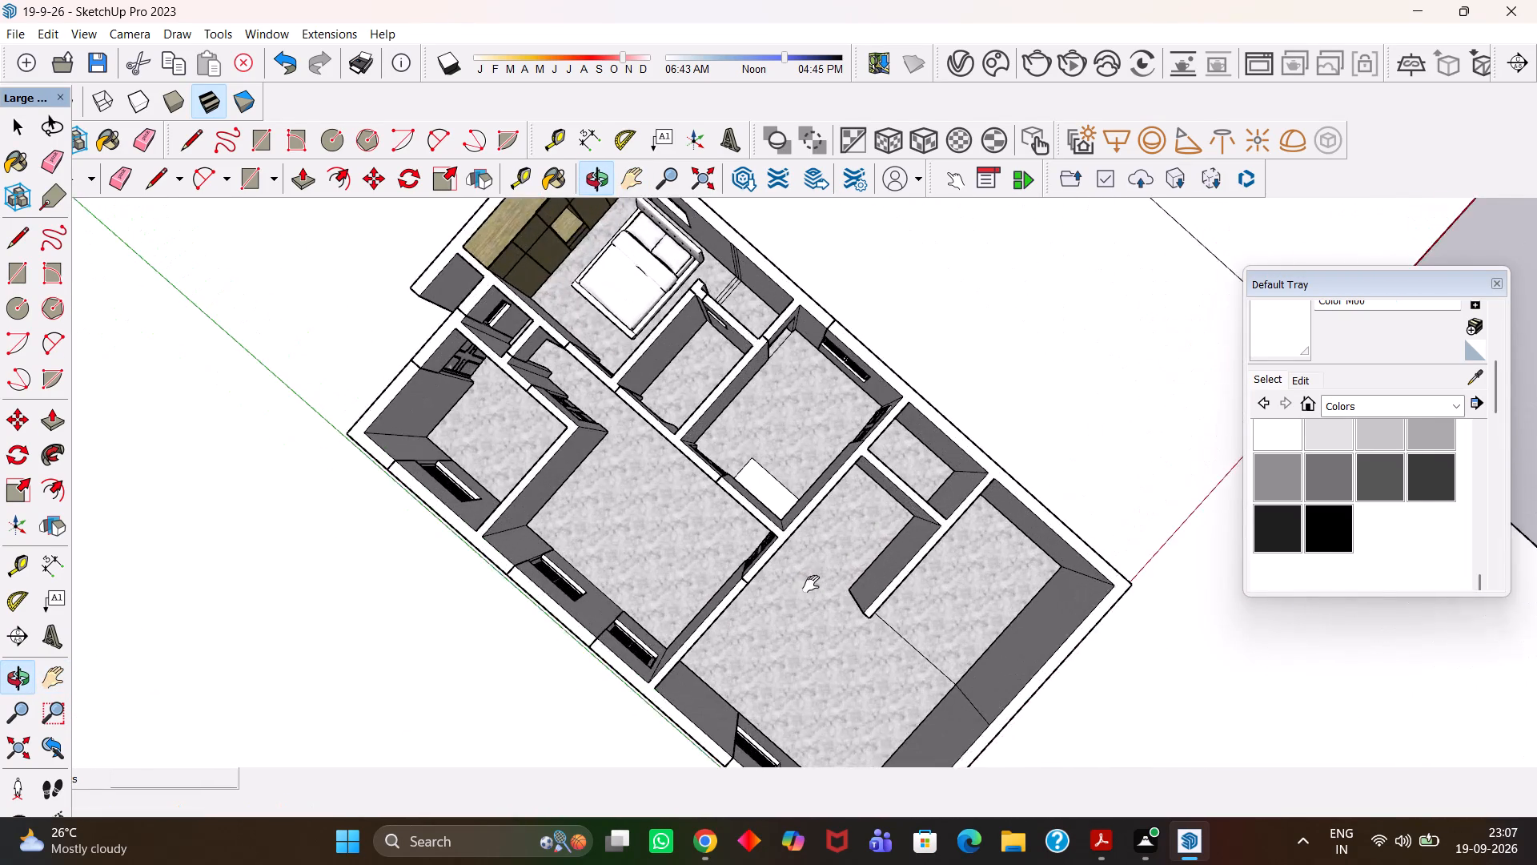
pyautogui.scroll(3, 811, 584)
pyautogui.moveTo(580, 574); pyautogui.dragTo(889, 586, button='middle')
pyautogui.scroll(-5, 889, 586)
pyautogui.moveTo(568, 538); pyautogui.dragTo(922, 577, button='middle')
pyautogui.moveTo(604, 535); pyautogui.dragTo(857, 534, button='middle')
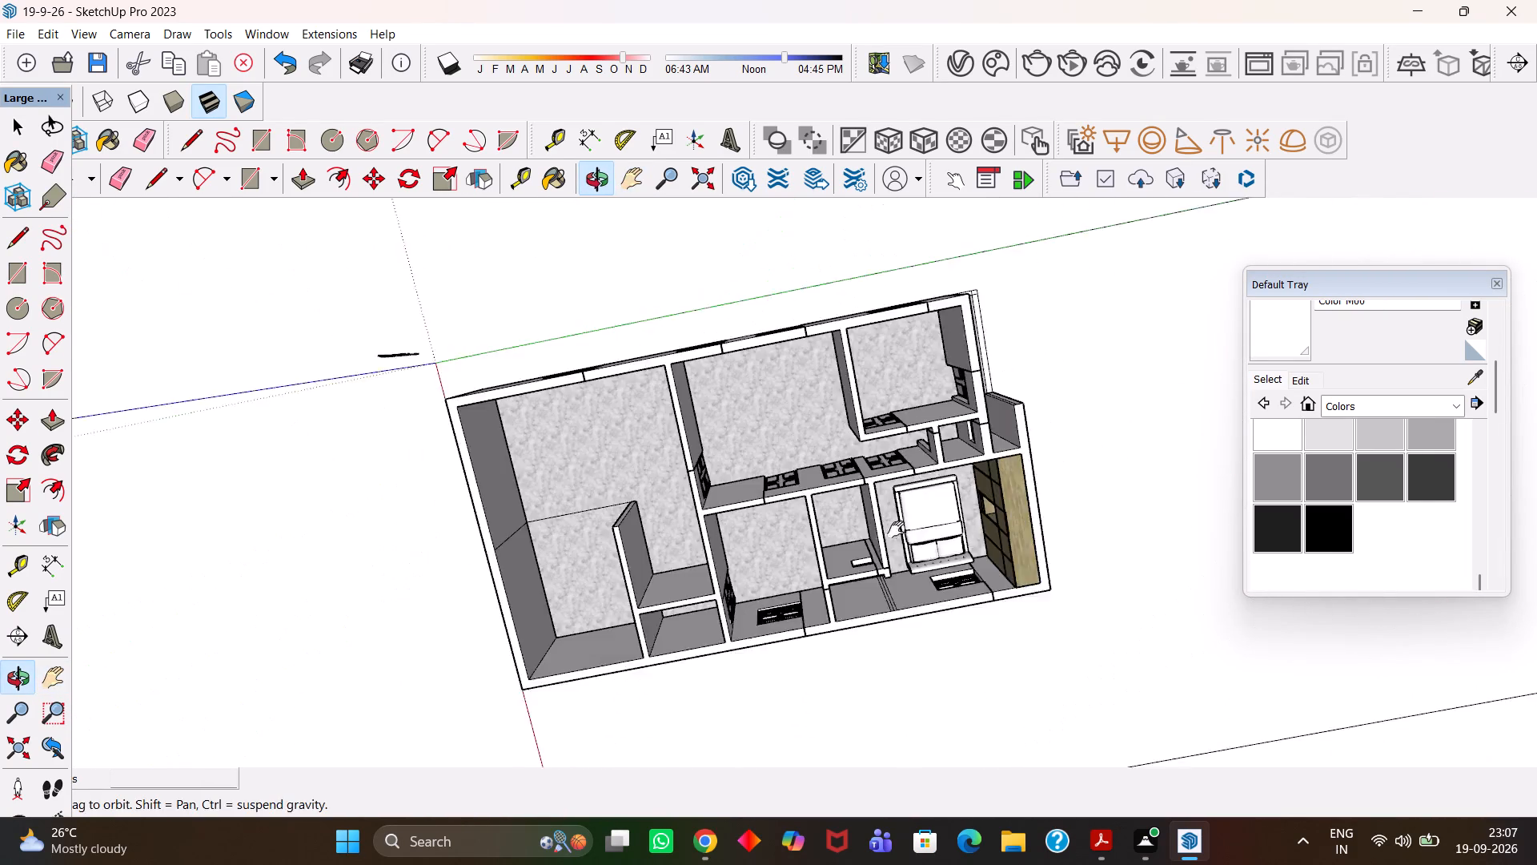
pyautogui.scroll(5, 892, 551)
pyautogui.moveTo(873, 568); pyautogui.dragTo(785, 490, button='middle')
pyautogui.scroll(-3, 795, 502)
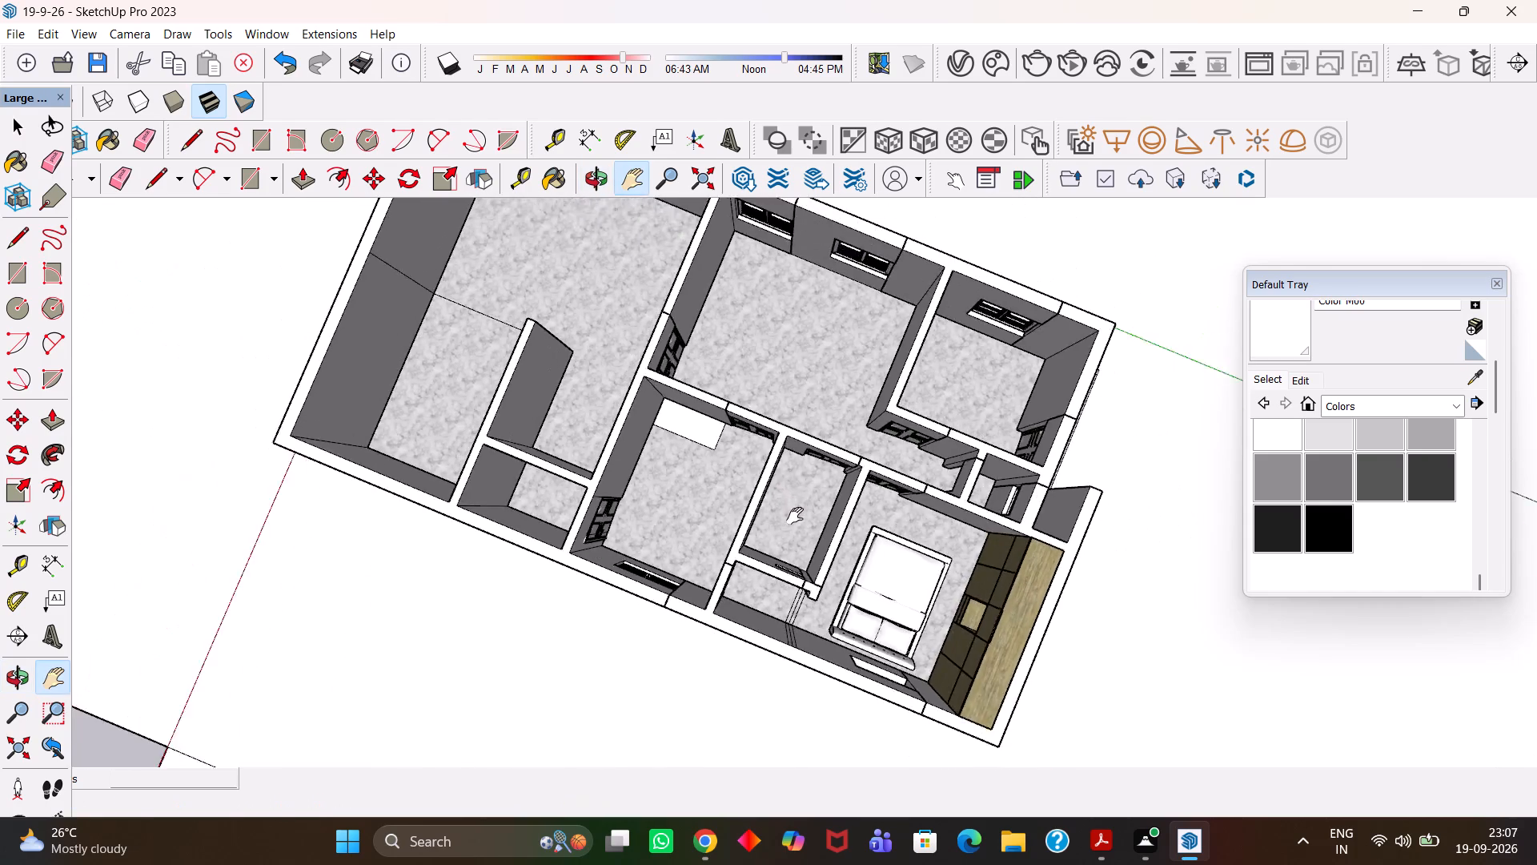
pyautogui.scroll(-2, 795, 516)
pyautogui.scroll(1, 785, 561)
pyautogui.moveTo(785, 561); pyautogui.dragTo(904, 529, button='middle')
pyautogui.scroll(2, 904, 529)
pyautogui.moveTo(821, 497); pyautogui.dragTo(862, 580)
pyautogui.moveTo(811, 579); pyautogui.dragTo(856, 533, button='middle')
pyautogui.scroll(2, 856, 533)
pyautogui.scroll(-2, 856, 533)
pyautogui.moveTo(682, 514); pyautogui.dragTo(813, 533)
pyautogui.scroll(5, 814, 533)
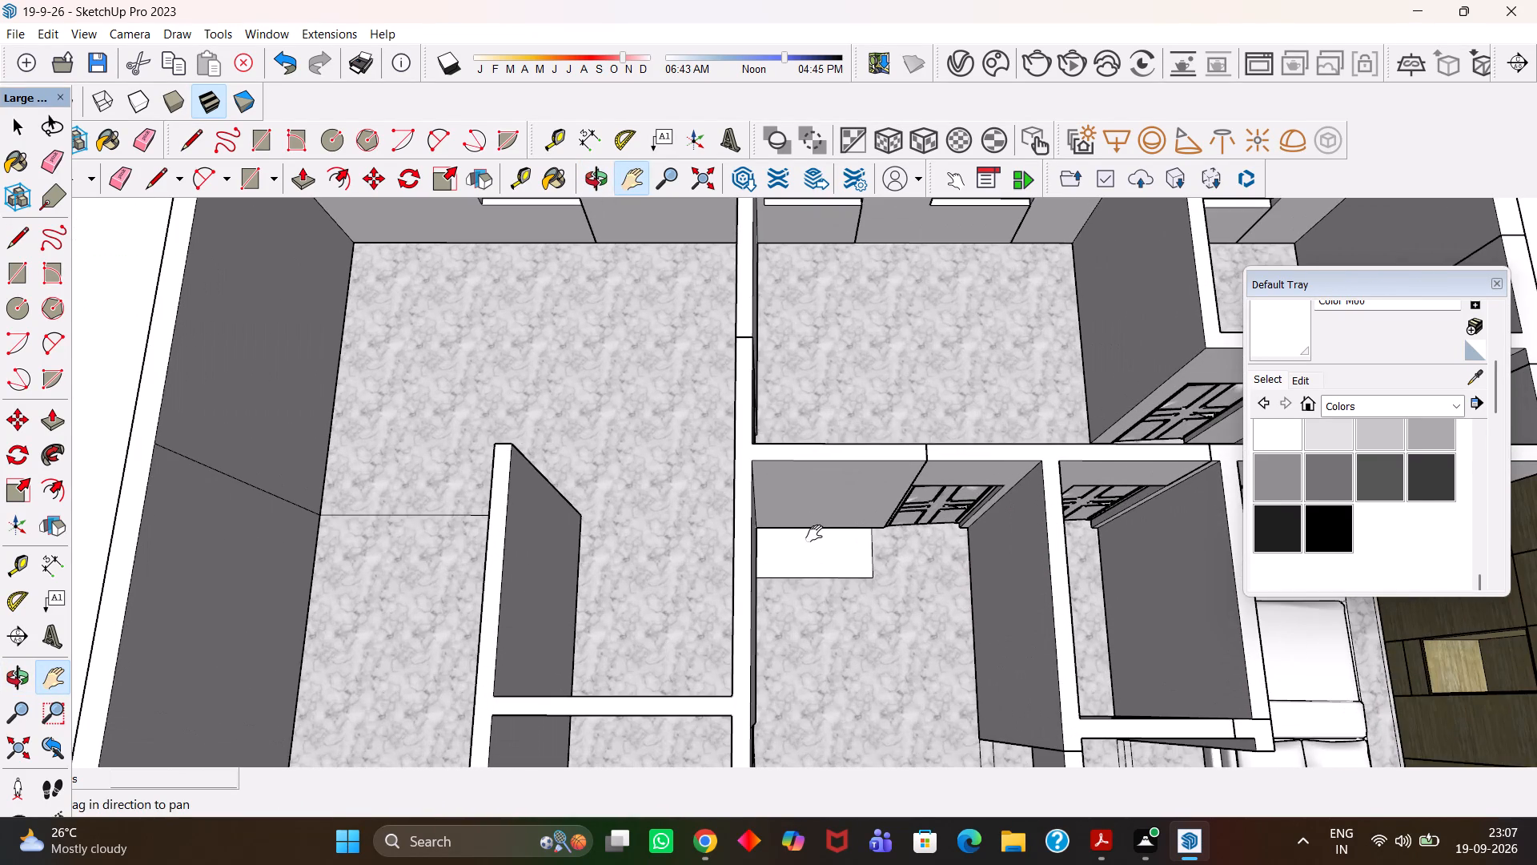
pyautogui.scroll(4, 814, 533)
pyautogui.scroll(-8, 814, 533)
pyautogui.scroll(3, 805, 584)
pyautogui.moveTo(821, 566); pyautogui.dragTo(822, 507, button='middle')
pyautogui.scroll(-2, 822, 507)
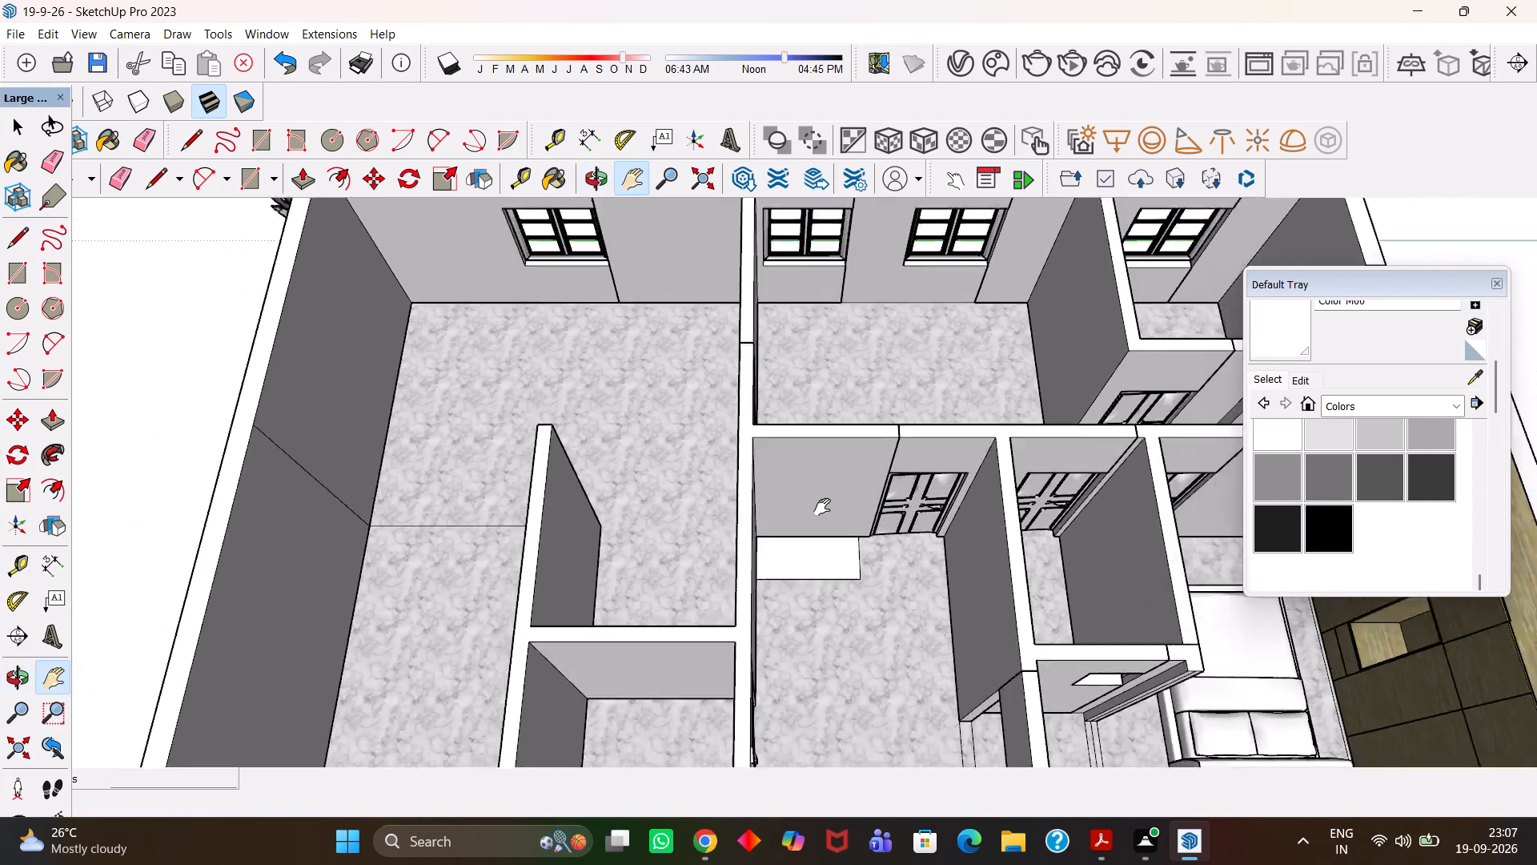
pyautogui.scroll(-20, 822, 507)
# Place a horizontal guide about 1' 3 9/16" above the bottom edge of the back panel in the tall cabinet's lower compartment.
pyautogui.moveTo(582, 529); pyautogui.dragTo(944, 498, button='middle')
pyautogui.scroll(1, 885, 513)
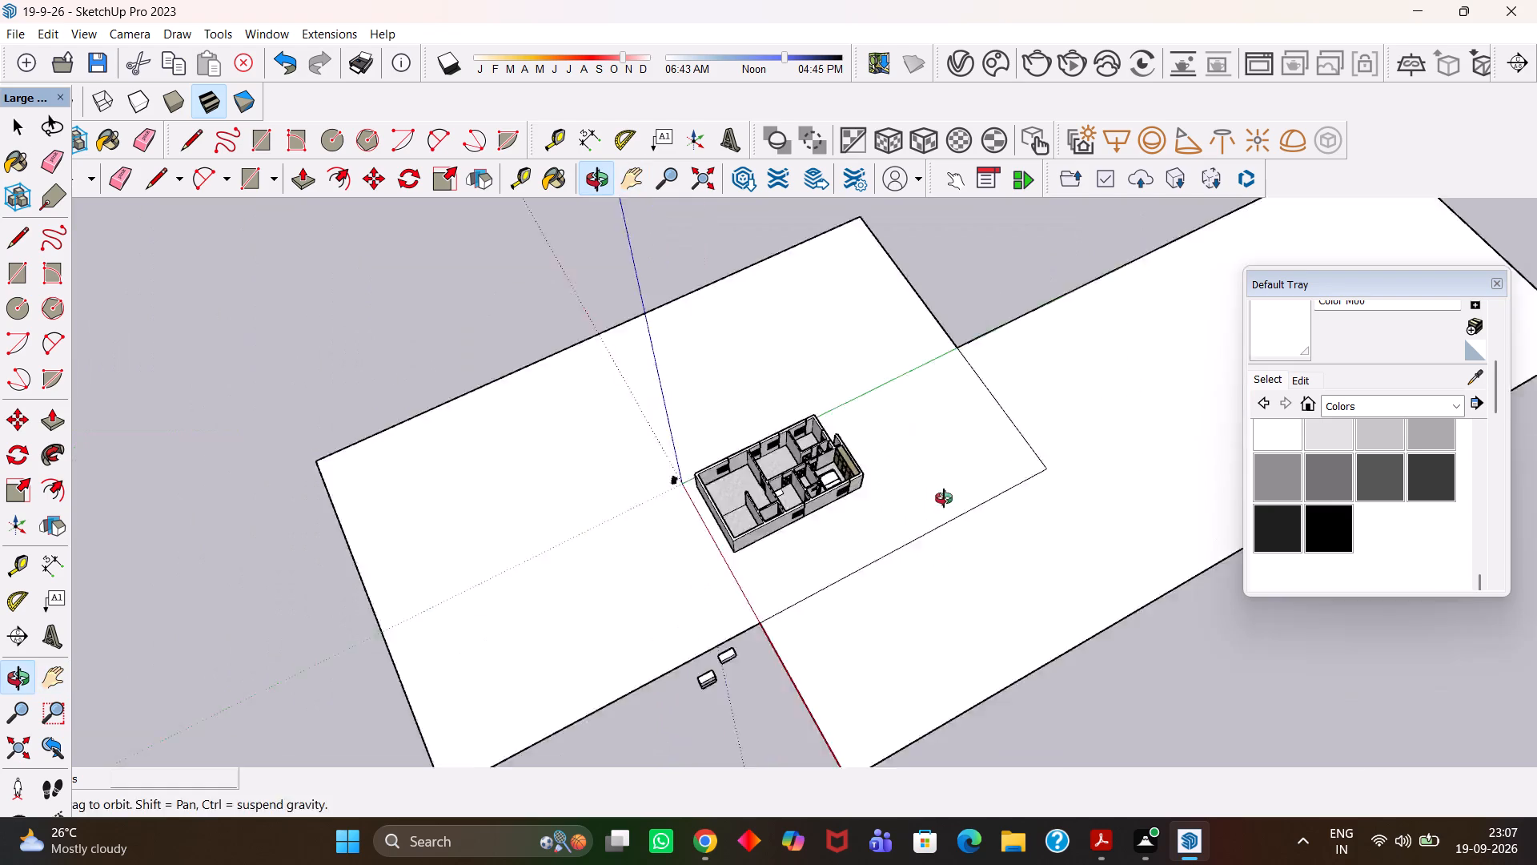
pyautogui.moveTo(944, 498); pyautogui.dragTo(953, 493, button='middle')
pyautogui.moveTo(675, 525); pyautogui.dragTo(939, 503, button='middle')
pyautogui.scroll(1, 910, 513)
pyautogui.moveTo(779, 548); pyautogui.dragTo(975, 553, button='middle')
pyautogui.scroll(5, 781, 548)
pyautogui.moveTo(909, 555); pyautogui.dragTo(1053, 535, button='middle')
pyautogui.moveTo(1059, 489); pyautogui.dragTo(861, 616)
pyautogui.scroll(2, 830, 527)
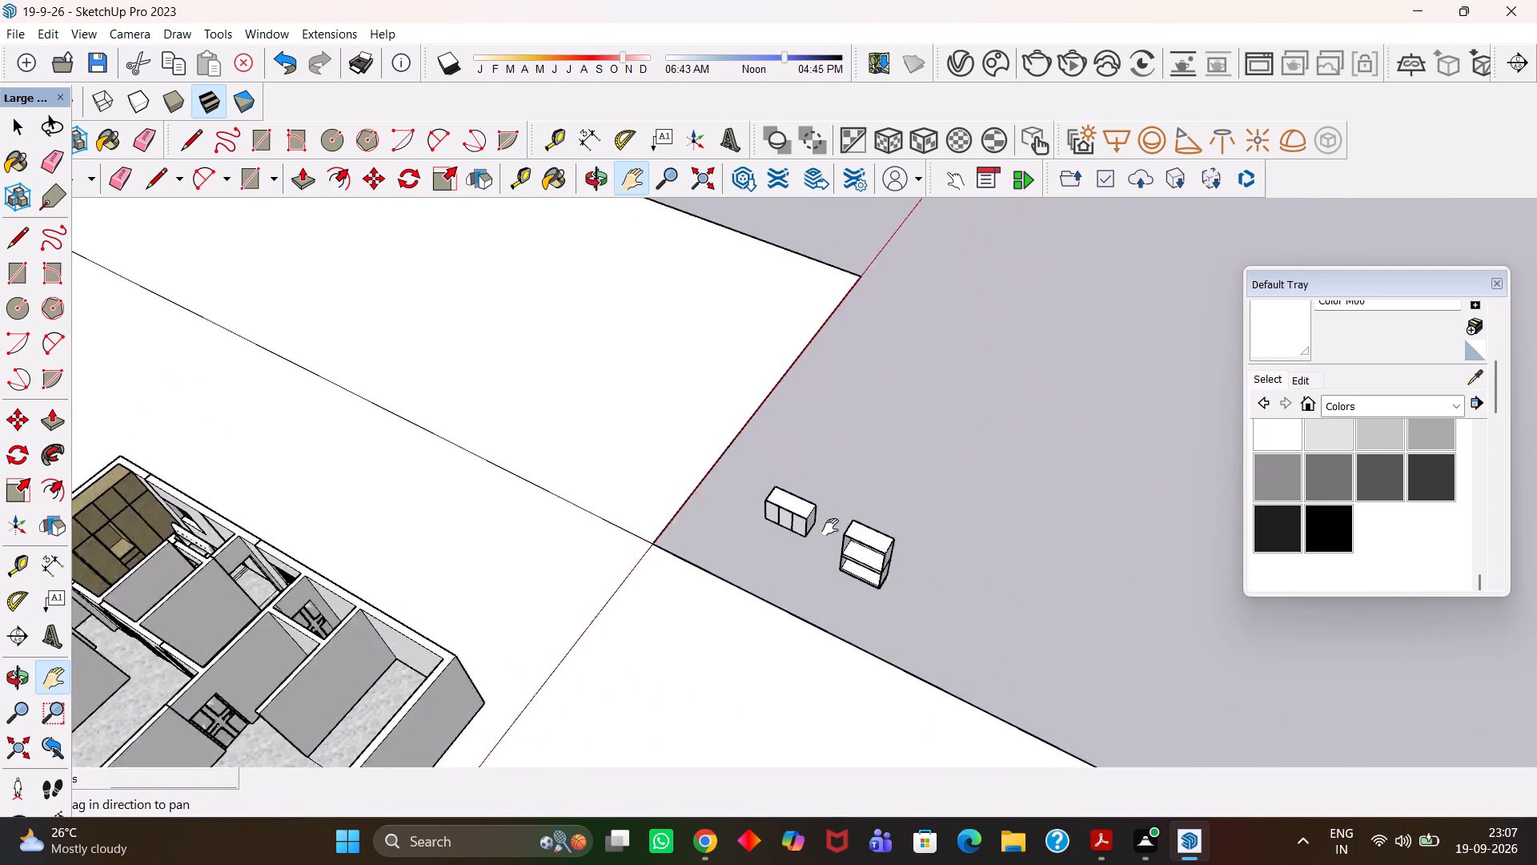
pyautogui.scroll(14, 830, 527)
pyautogui.moveTo(829, 552); pyautogui.dragTo(951, 544, button='middle')
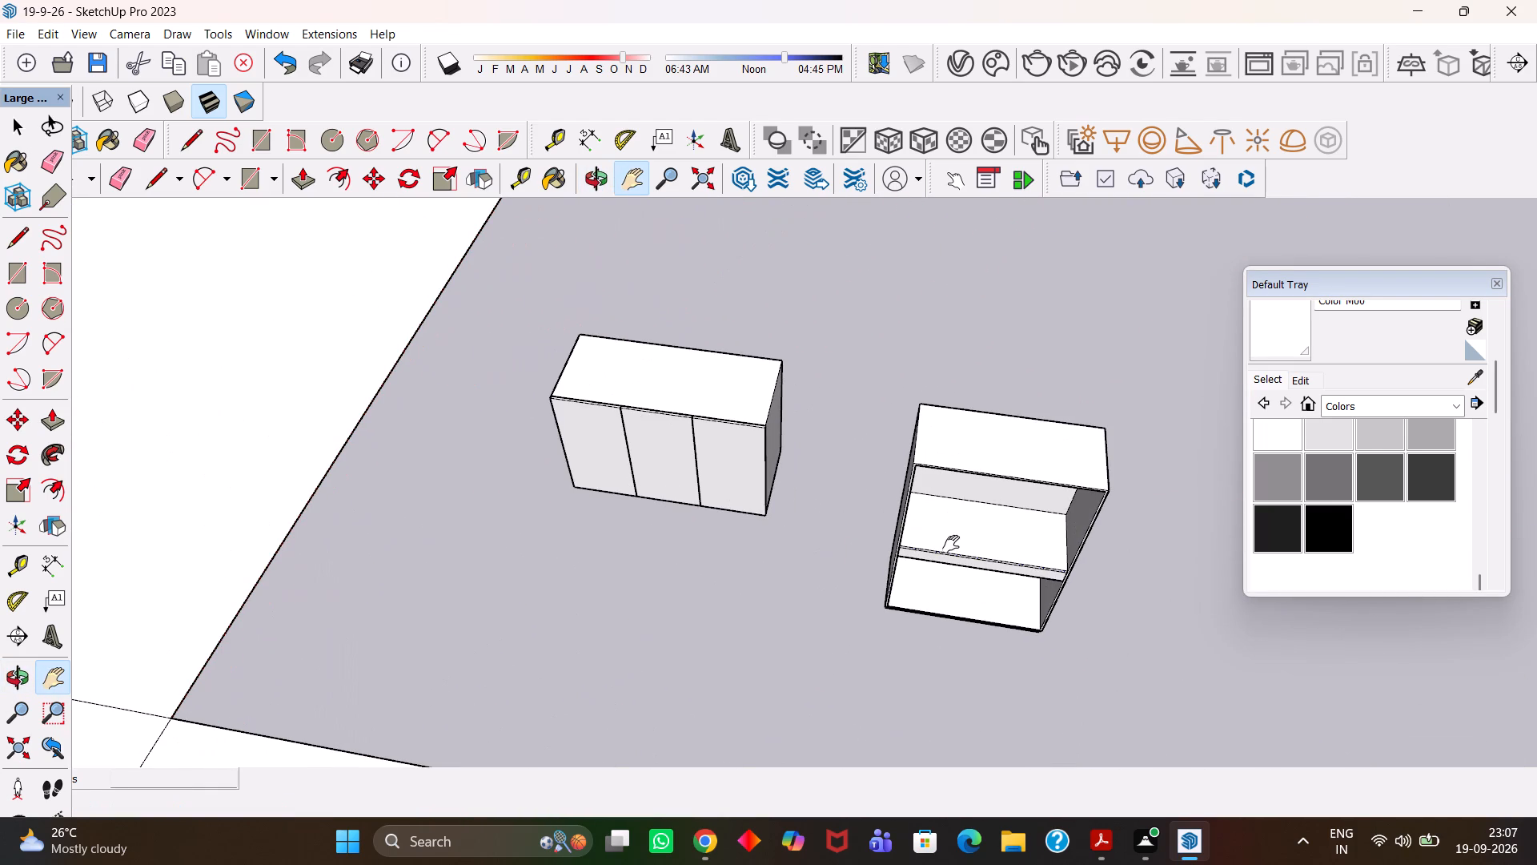
pyautogui.scroll(2, 951, 544)
pyautogui.press('h')
pyautogui.moveTo(958, 573); pyautogui.dragTo(1025, 521, button='middle')
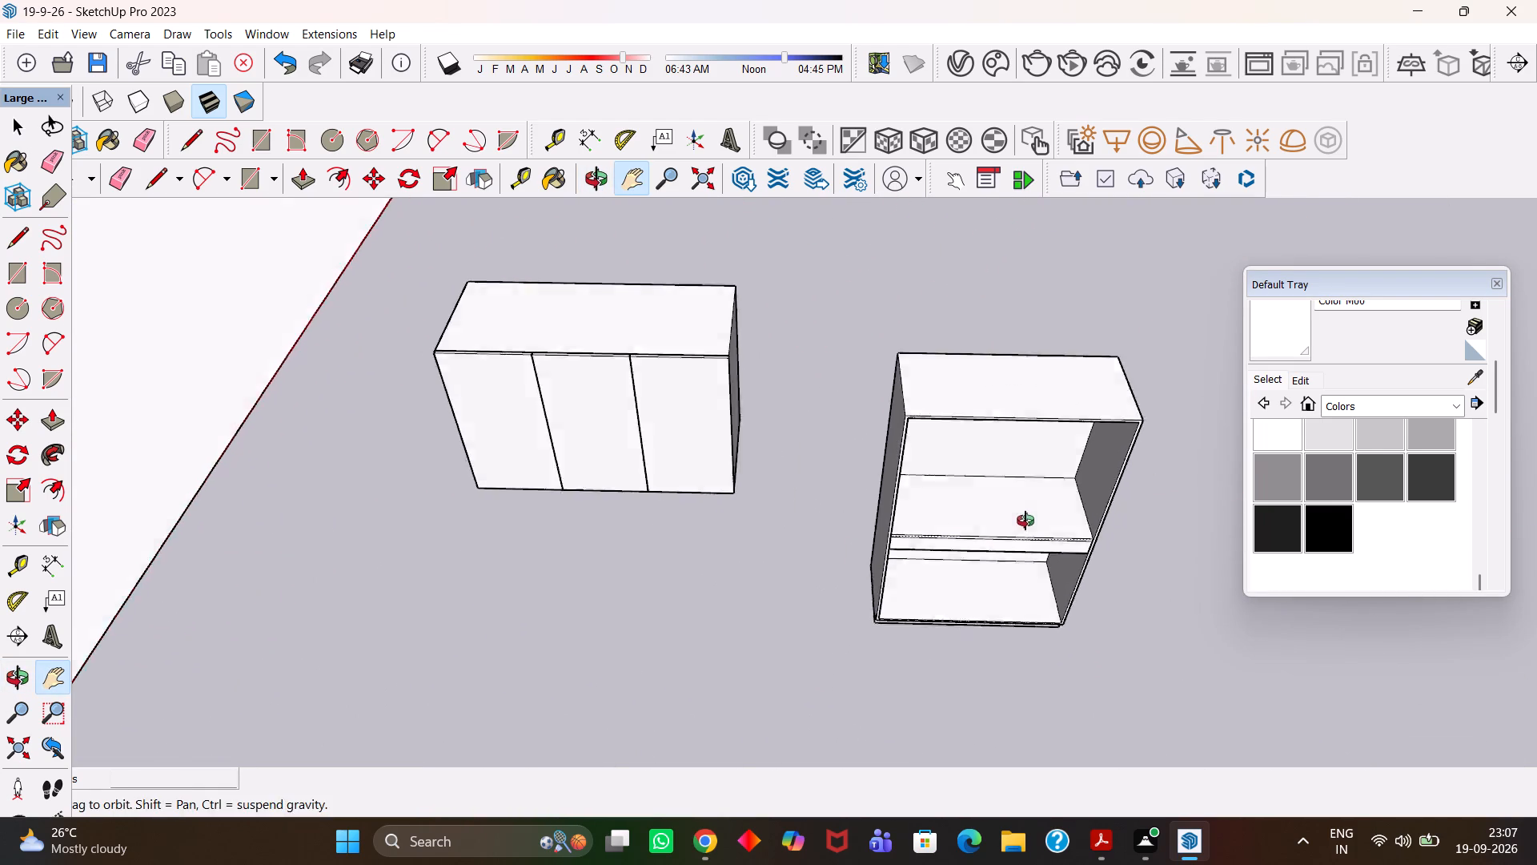
pyautogui.moveTo(1025, 521); pyautogui.dragTo(1011, 506, button='middle')
pyautogui.press('h')
pyautogui.scroll(1, 1011, 506)
pyautogui.moveTo(1017, 506); pyautogui.dragTo(838, 545)
pyautogui.press('h')
pyautogui.moveTo(876, 562); pyautogui.dragTo(873, 499, button='middle')
pyautogui.scroll(3, 874, 505)
pyautogui.press('h')
pyautogui.moveTo(1000, 591); pyautogui.dragTo(768, 569)
pyautogui.moveTo(784, 597); pyautogui.dragTo(784, 575, button='middle')
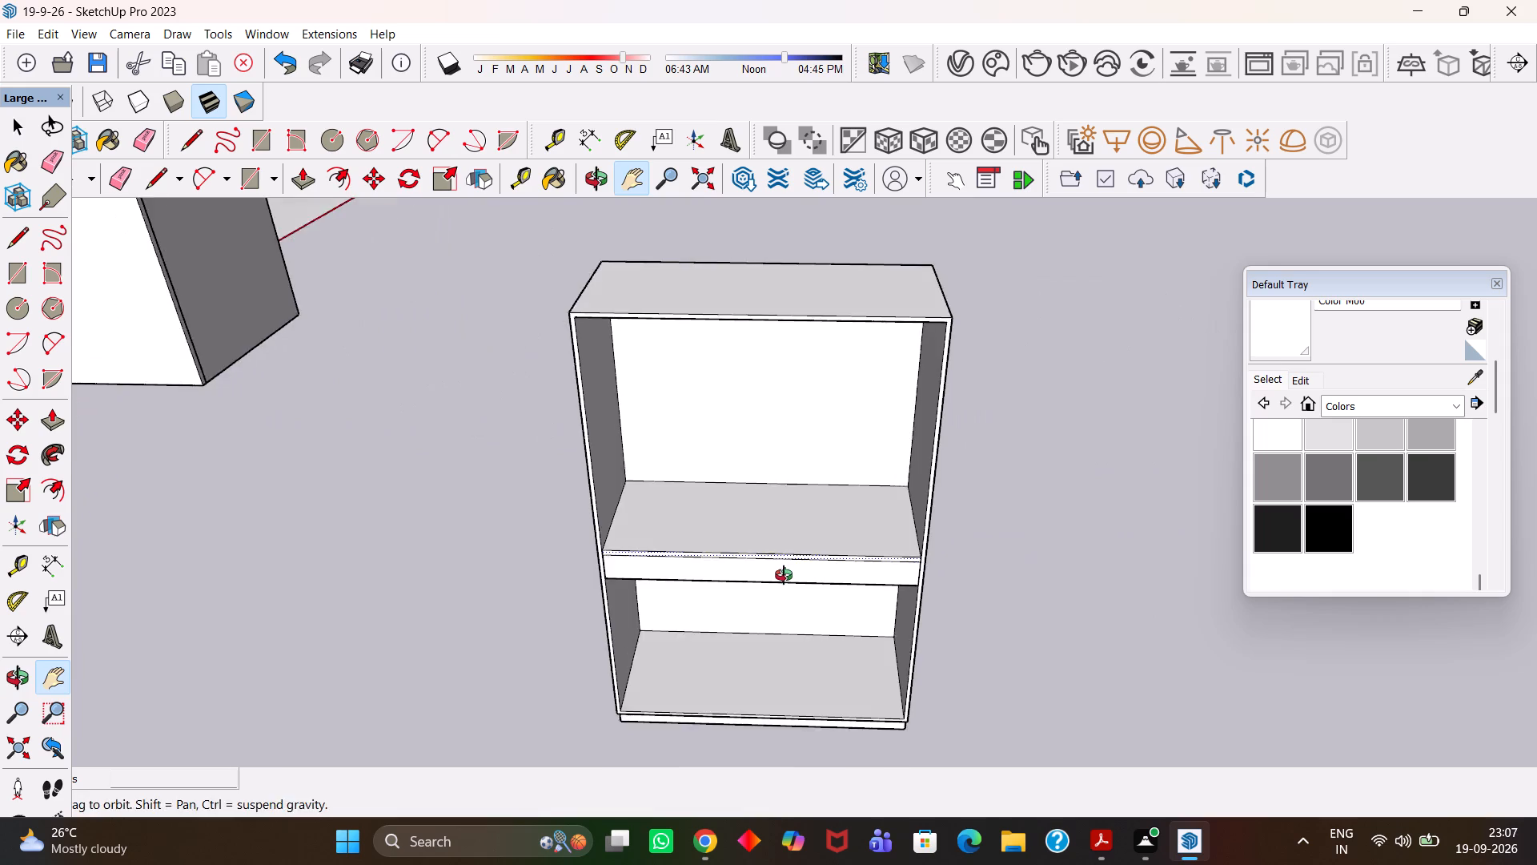
pyautogui.moveTo(784, 575); pyautogui.dragTo(781, 515, button='middle')
pyautogui.scroll(2, 749, 628)
pyautogui.moveTo(748, 632); pyautogui.dragTo(773, 568)
pyautogui.moveTo(762, 585); pyautogui.dragTo(764, 577, button='middle')
pyautogui.scroll(2, 764, 577)
pyautogui.press('t')
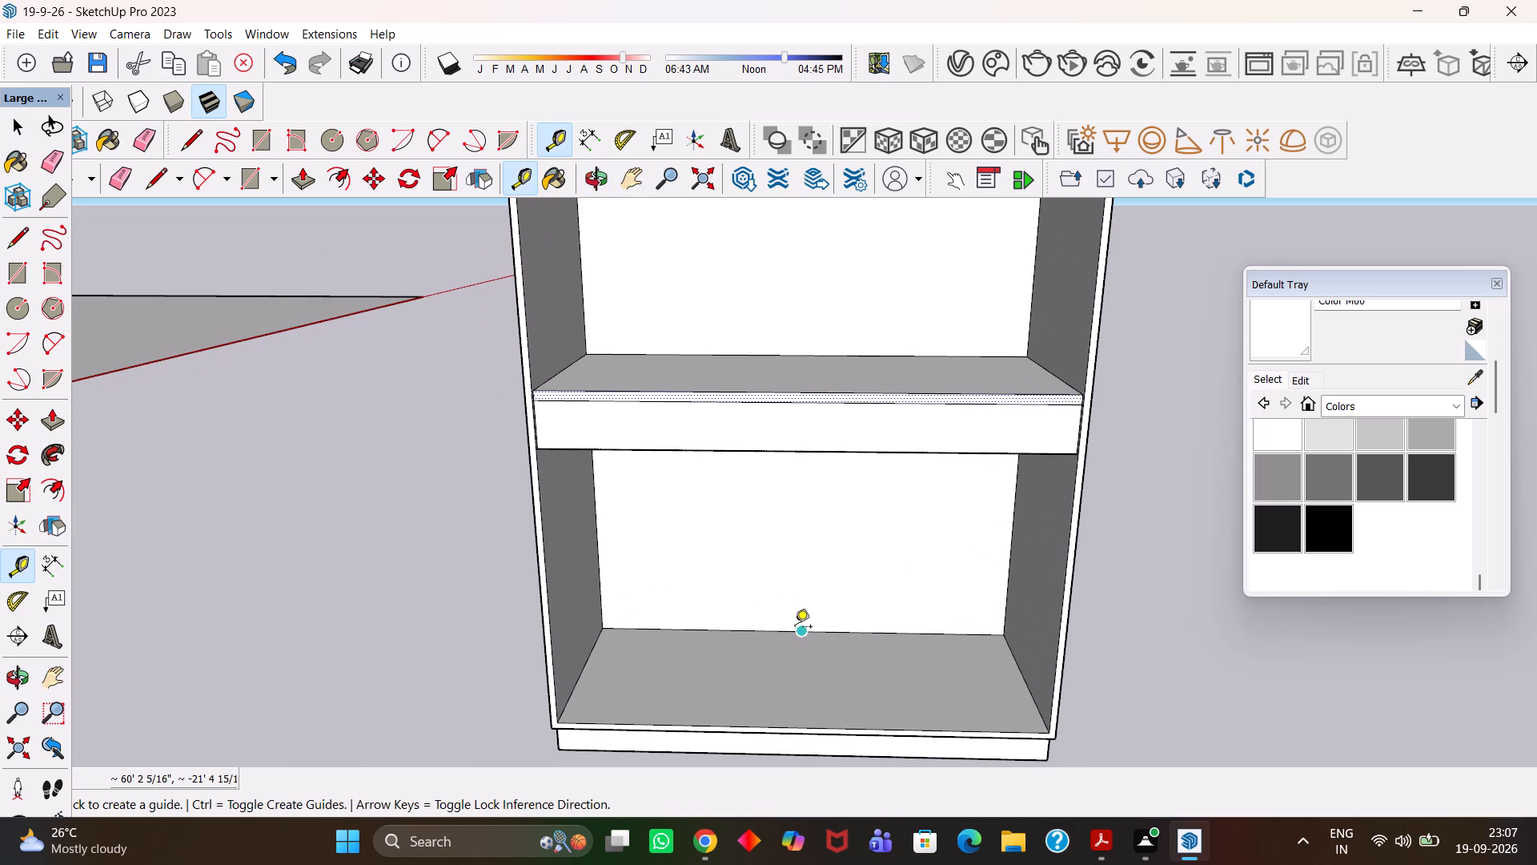
pyautogui.click(795, 628)
pyautogui.click(1013, 517)
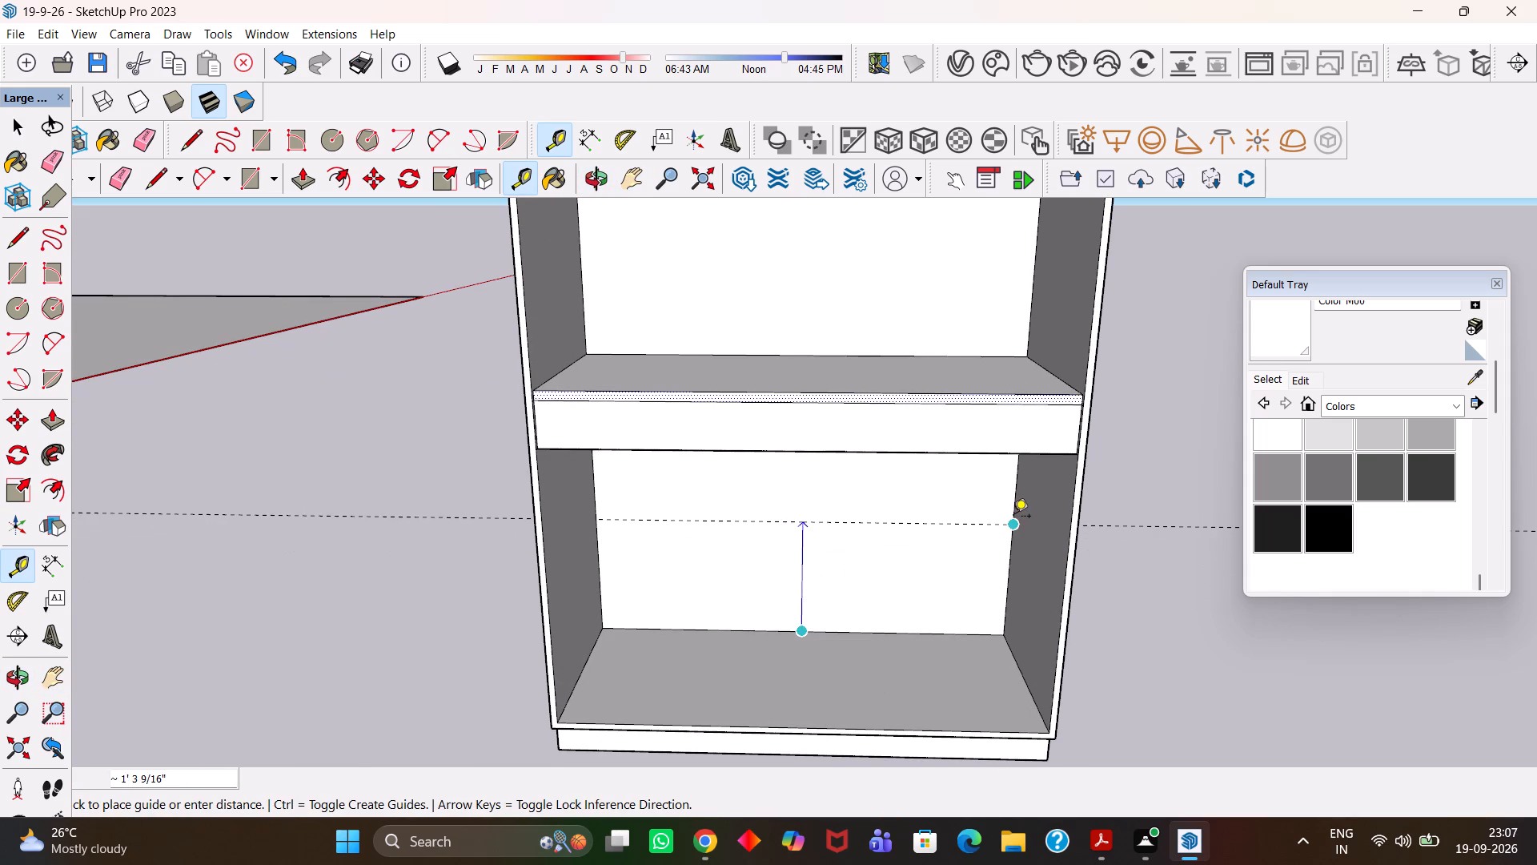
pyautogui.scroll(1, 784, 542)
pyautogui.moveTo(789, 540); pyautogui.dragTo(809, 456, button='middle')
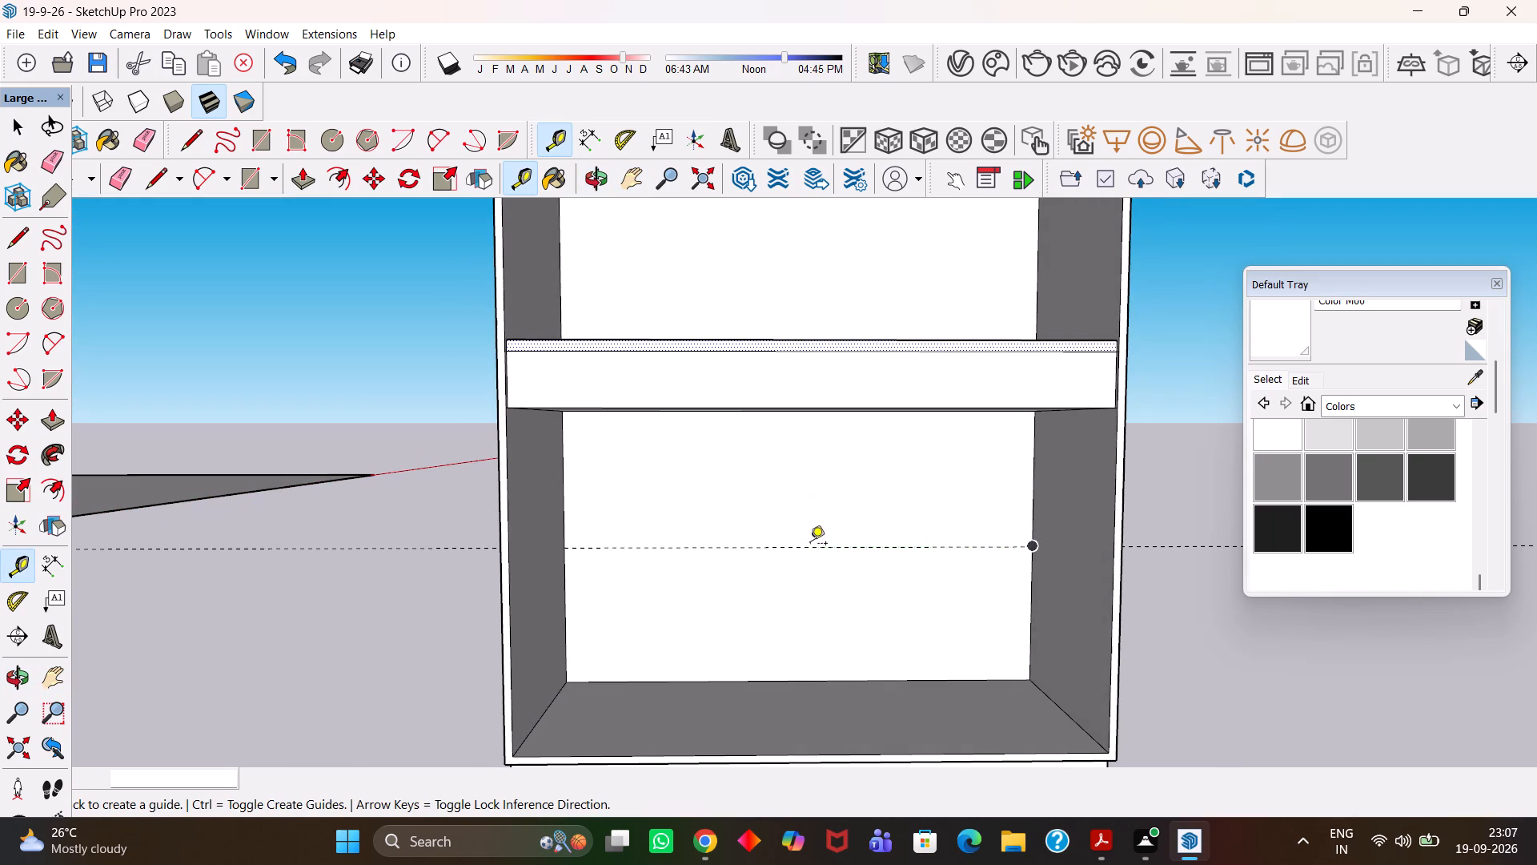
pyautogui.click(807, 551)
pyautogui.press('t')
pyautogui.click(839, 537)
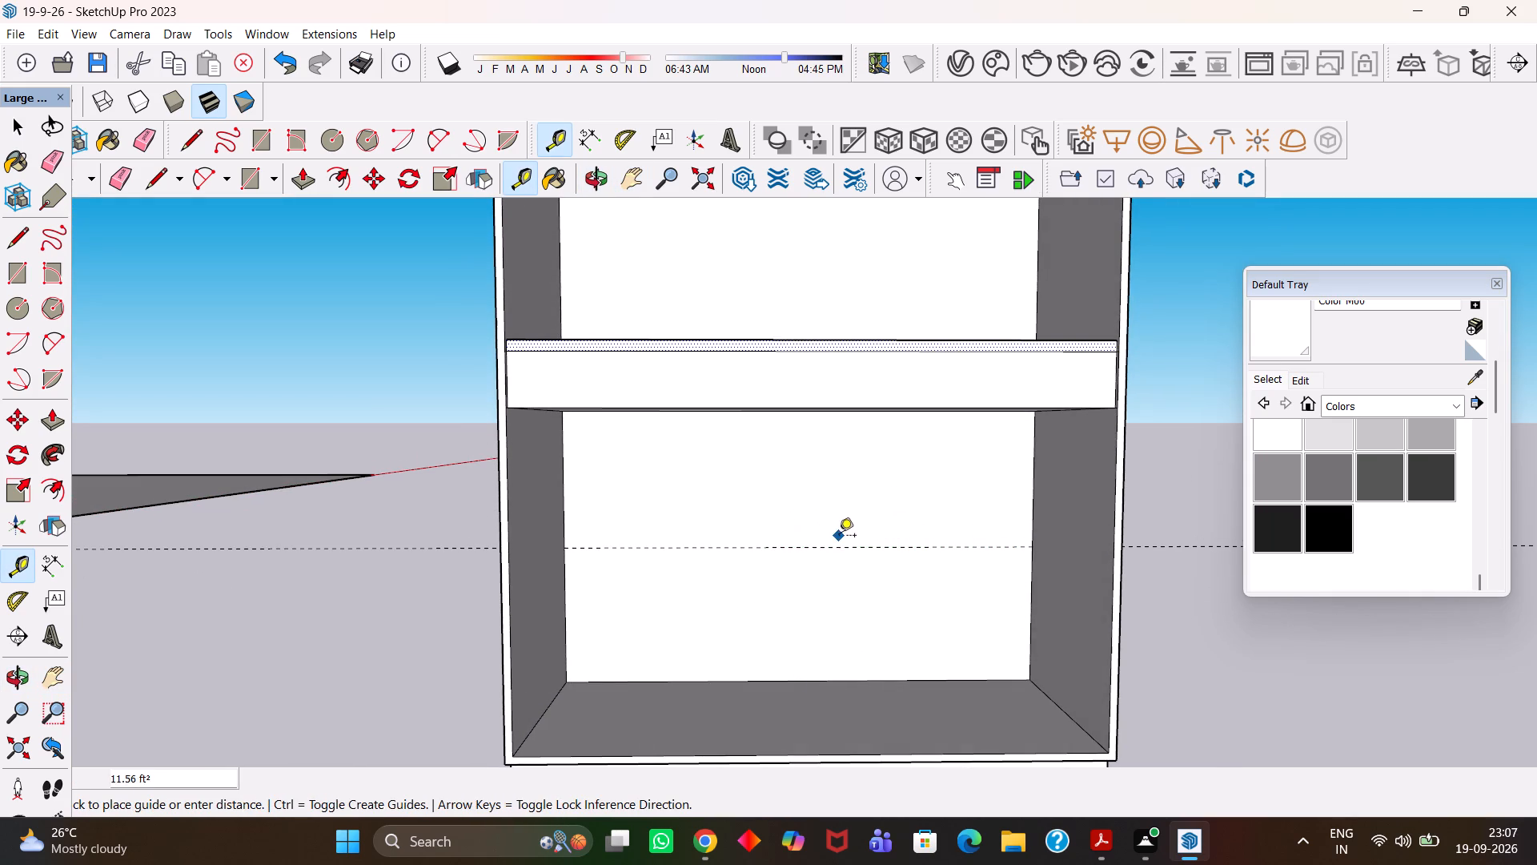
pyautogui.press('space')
# Add a parallel guide 1" from the horizontal guide on the lower compartment's back panel.
pyautogui.press('t')
pyautogui.scroll(2, 837, 556)
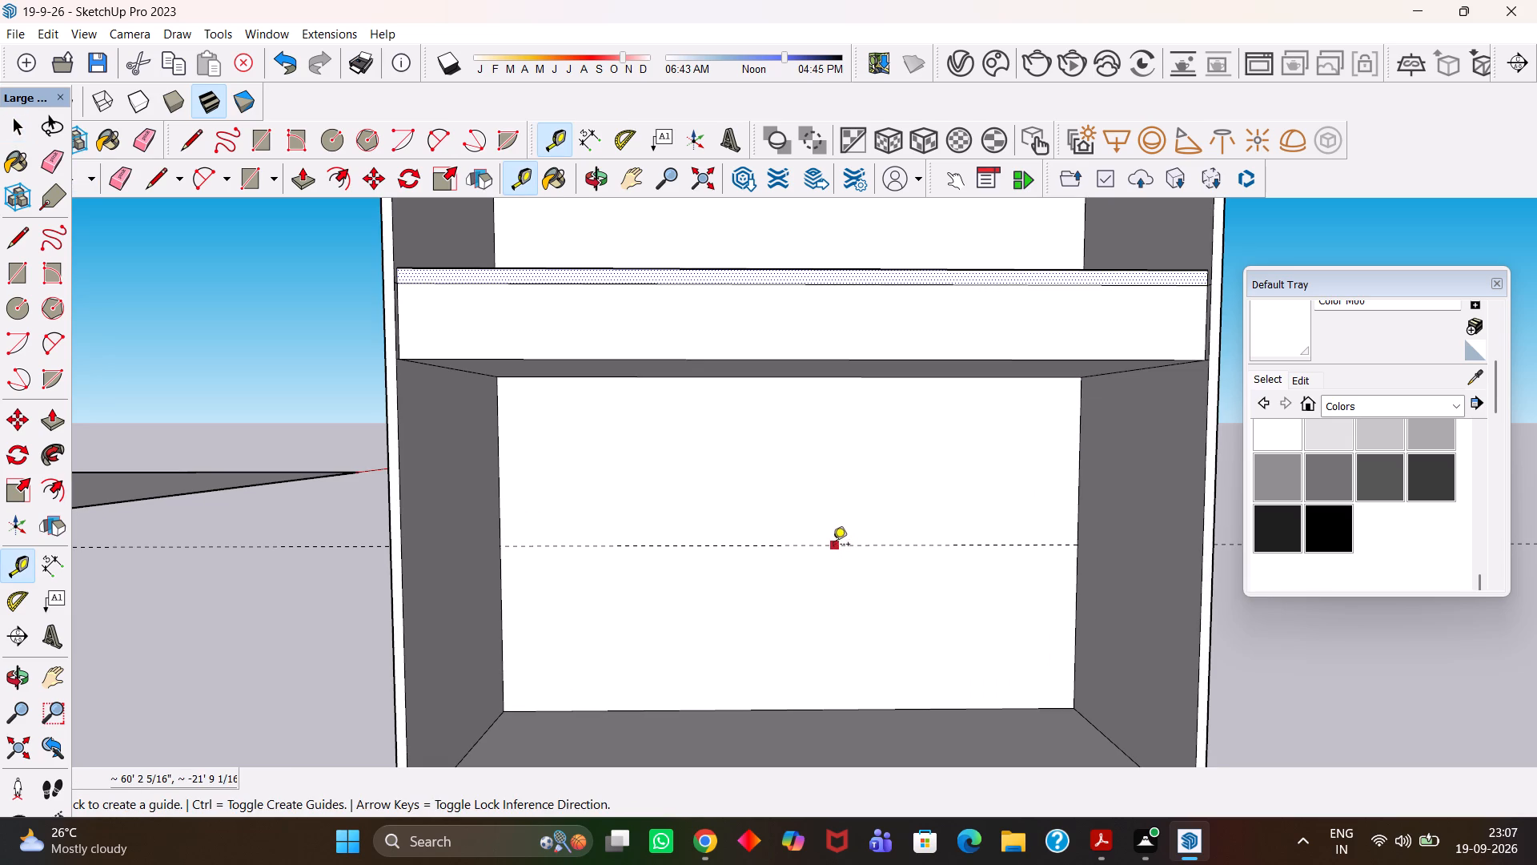
pyautogui.click(833, 545)
pyautogui.write('1"')
pyautogui.press('Return')
# Draw a thin rectangle about 1 3/16" high along the two guides, across the full width of the lower compartment's back panel.
pyautogui.press('h')
pyautogui.scroll(3, 803, 490)
pyautogui.press('h')
pyautogui.scroll(2, 803, 491)
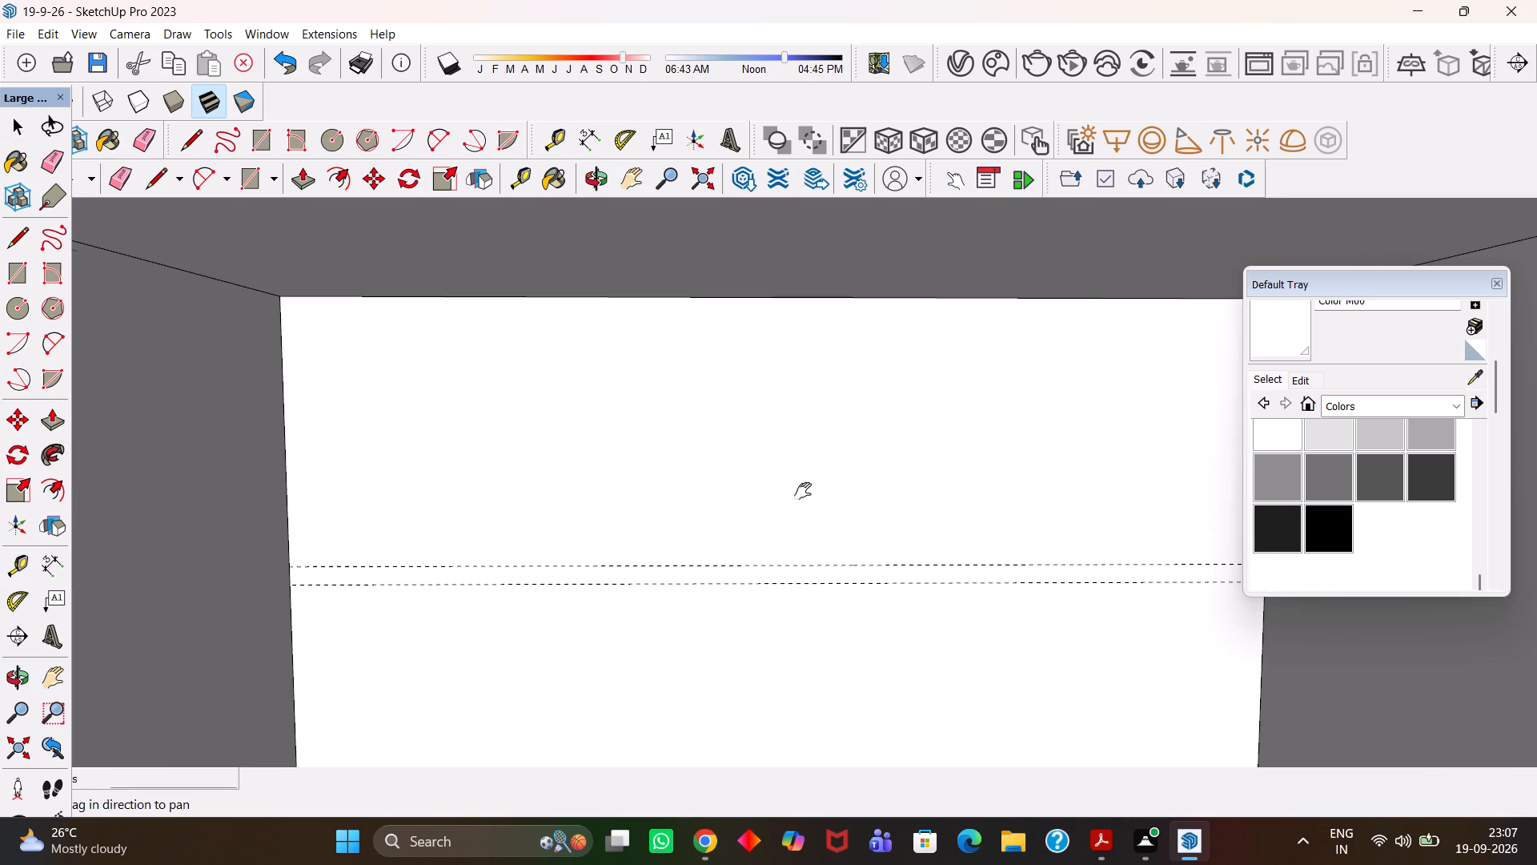
pyautogui.moveTo(676, 458); pyautogui.dragTo(635, 450)
pyautogui.press('r')
pyautogui.press('r')
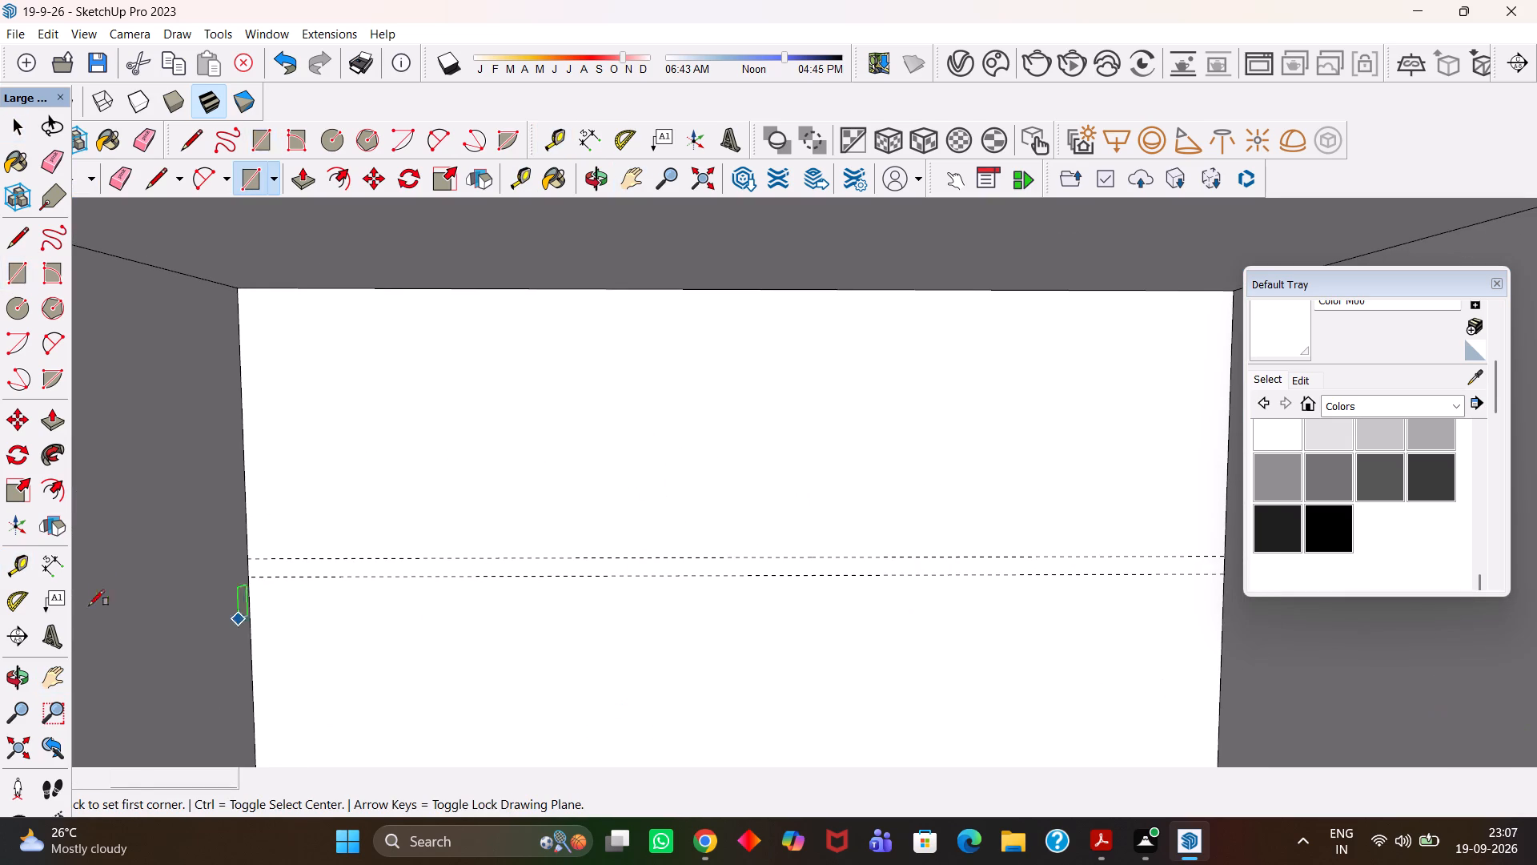
pyautogui.click(247, 555)
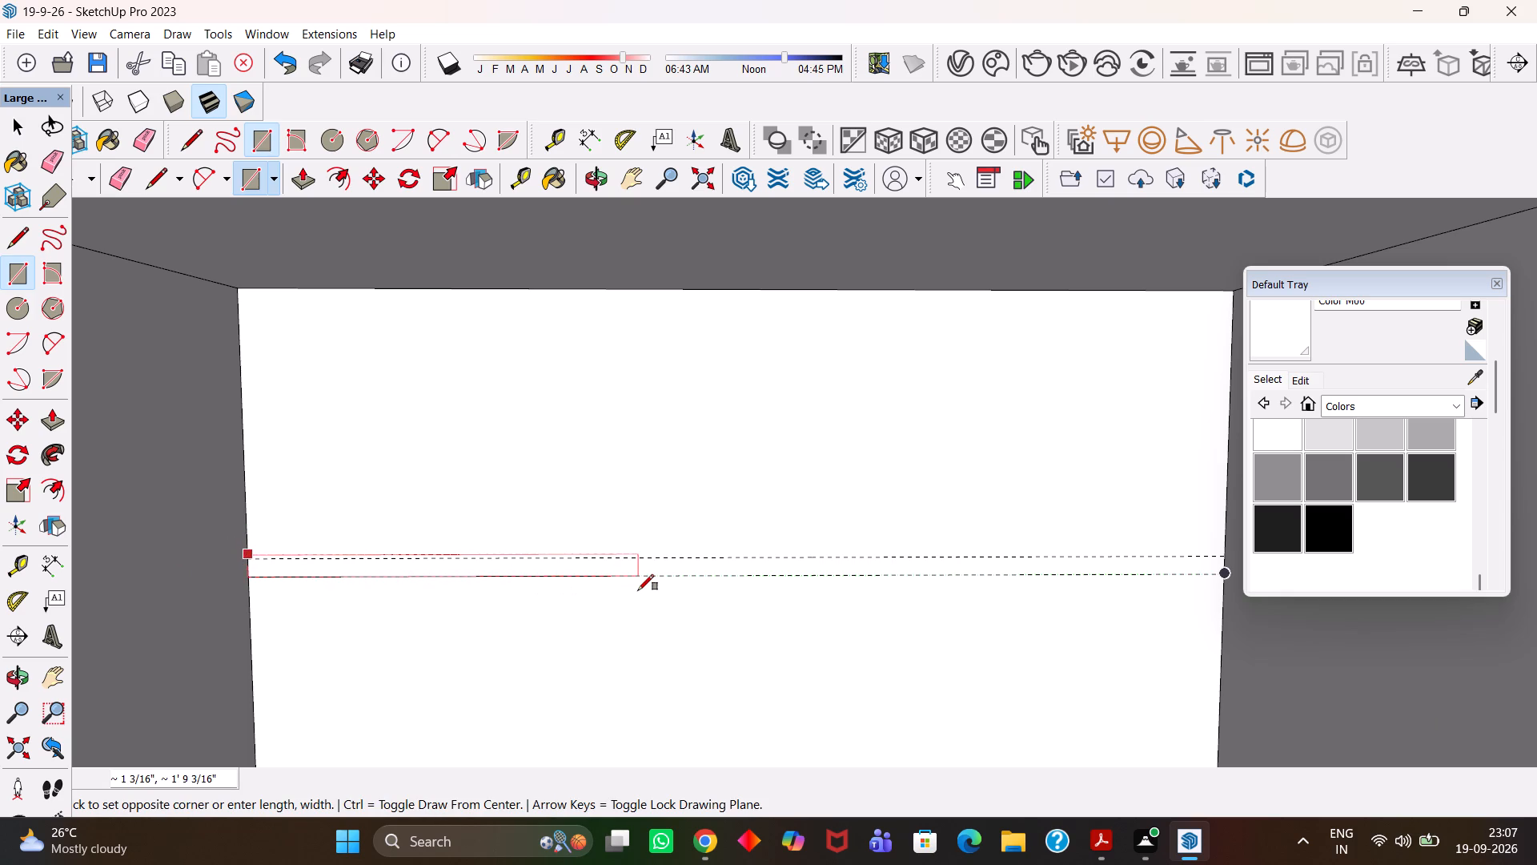
pyautogui.press('h')
pyautogui.moveTo(816, 597); pyautogui.dragTo(507, 598)
pyautogui.press('Escape')
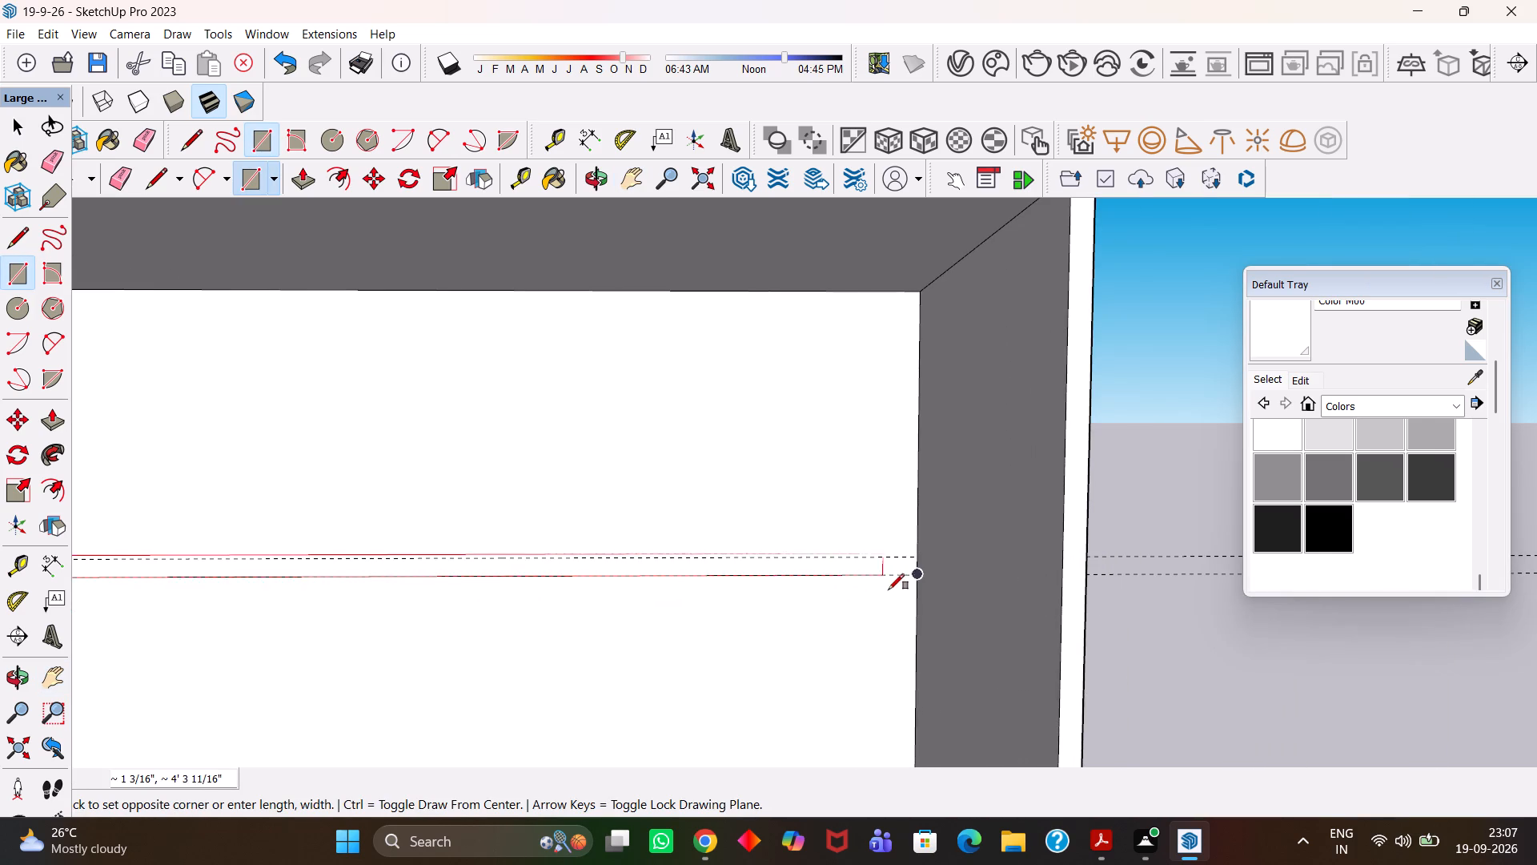
pyautogui.scroll(2, 892, 585)
pyautogui.click(924, 575)
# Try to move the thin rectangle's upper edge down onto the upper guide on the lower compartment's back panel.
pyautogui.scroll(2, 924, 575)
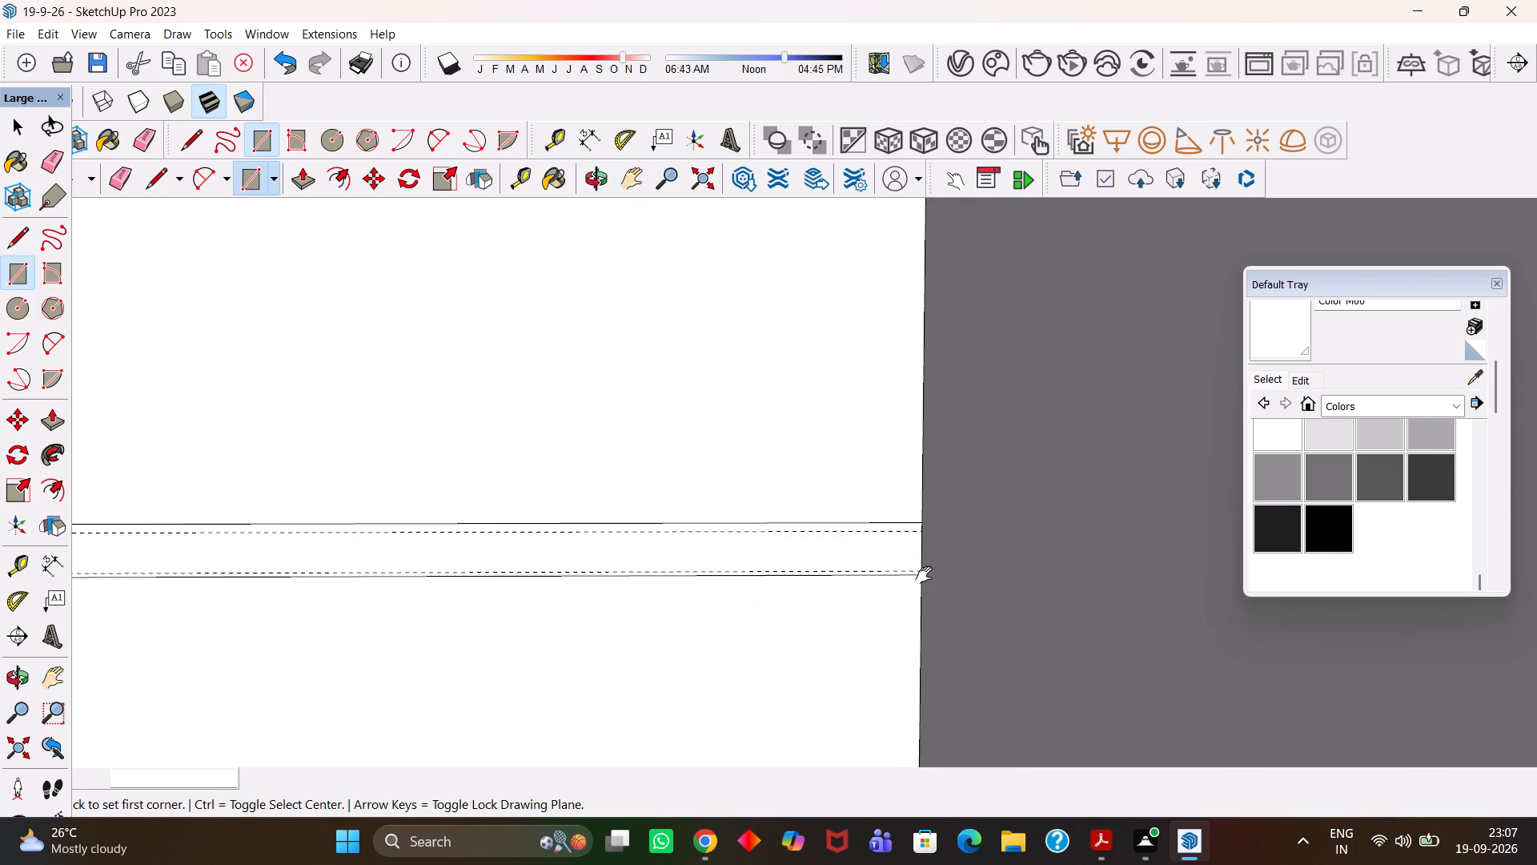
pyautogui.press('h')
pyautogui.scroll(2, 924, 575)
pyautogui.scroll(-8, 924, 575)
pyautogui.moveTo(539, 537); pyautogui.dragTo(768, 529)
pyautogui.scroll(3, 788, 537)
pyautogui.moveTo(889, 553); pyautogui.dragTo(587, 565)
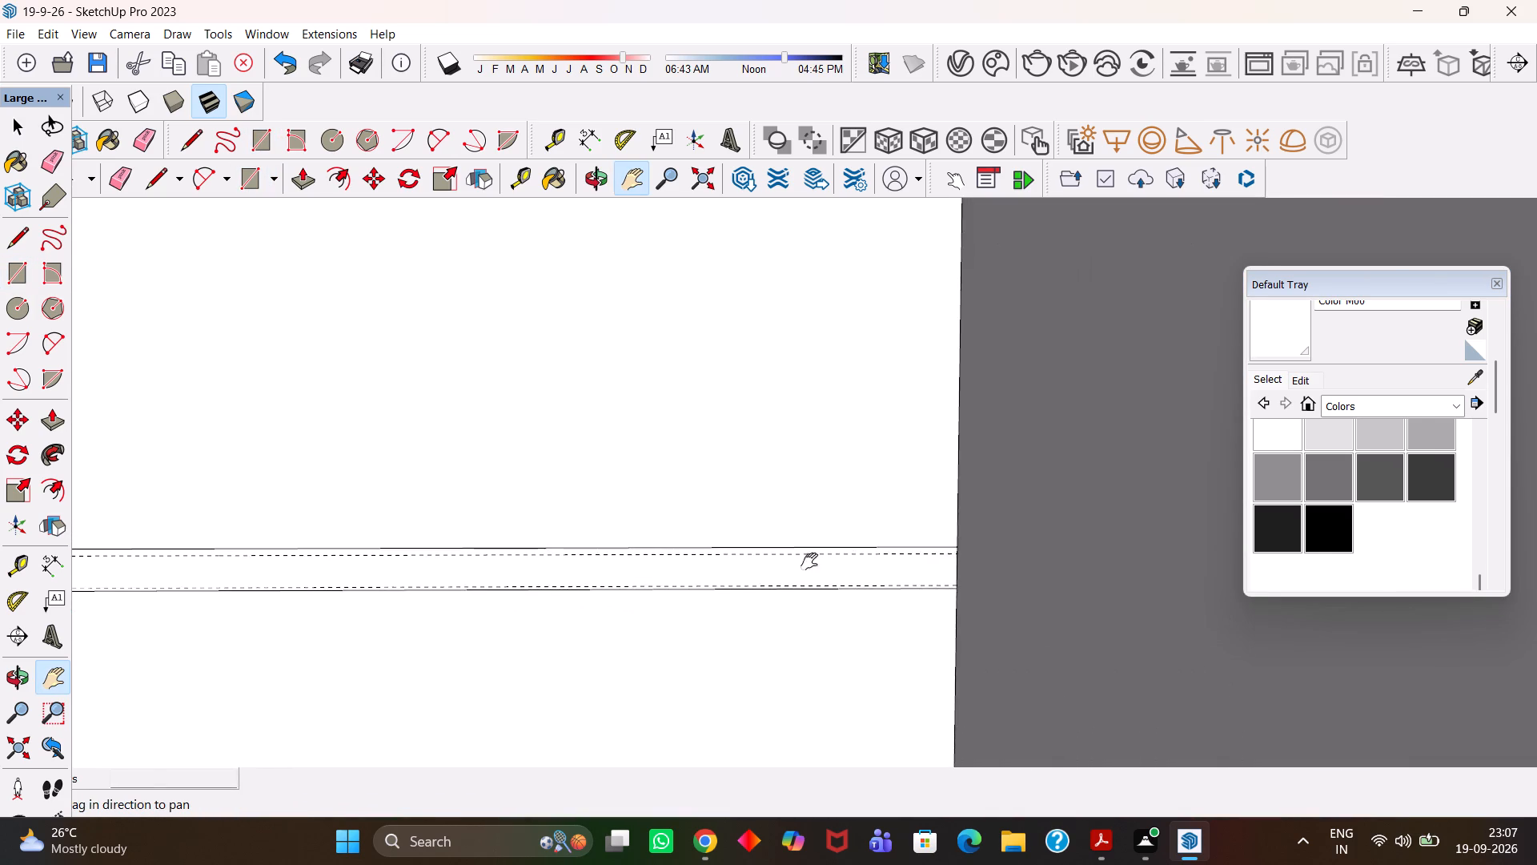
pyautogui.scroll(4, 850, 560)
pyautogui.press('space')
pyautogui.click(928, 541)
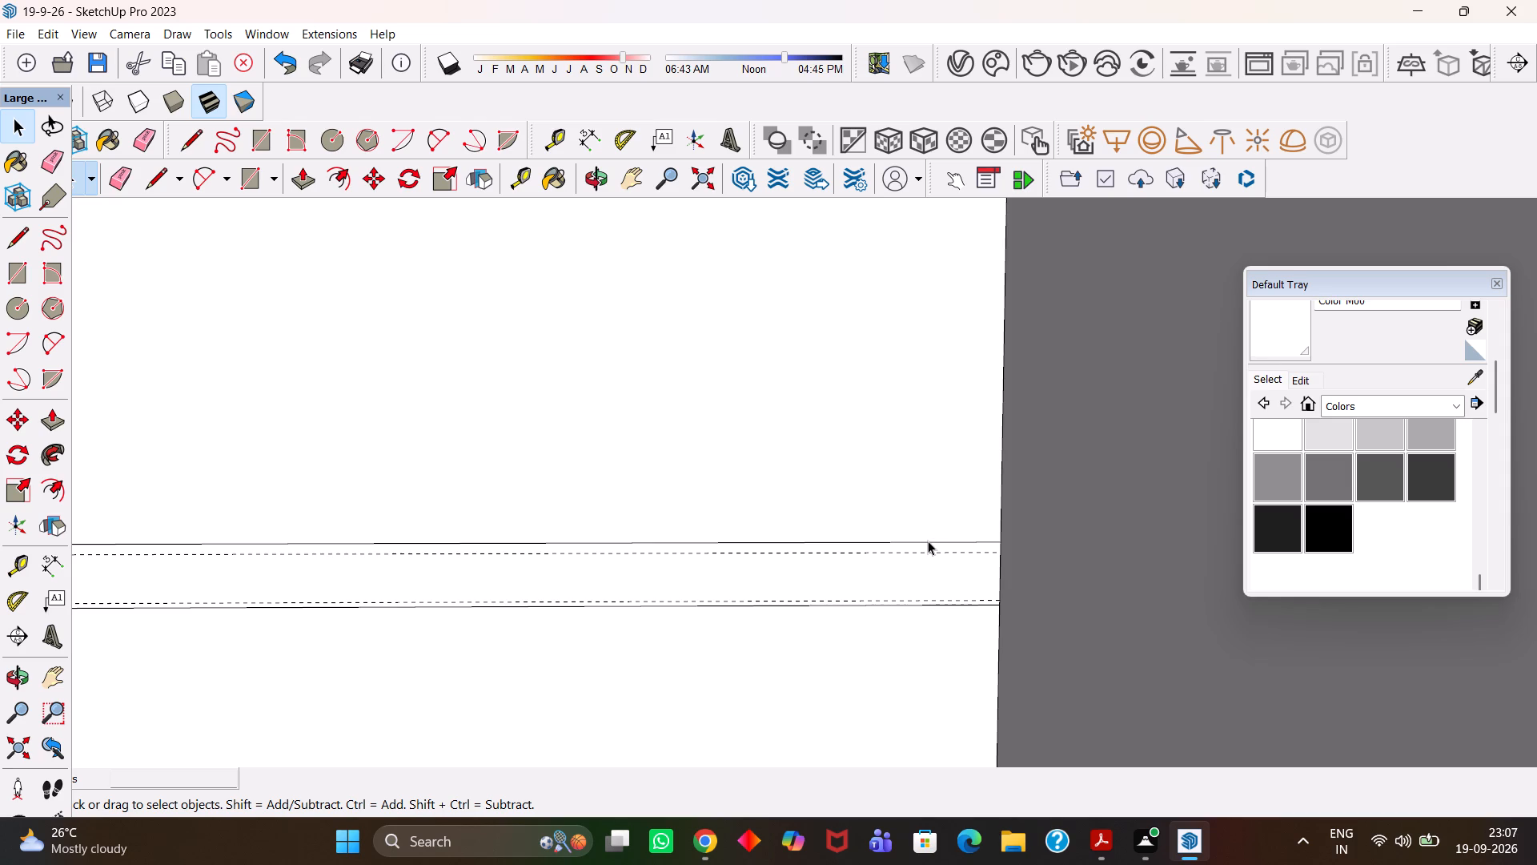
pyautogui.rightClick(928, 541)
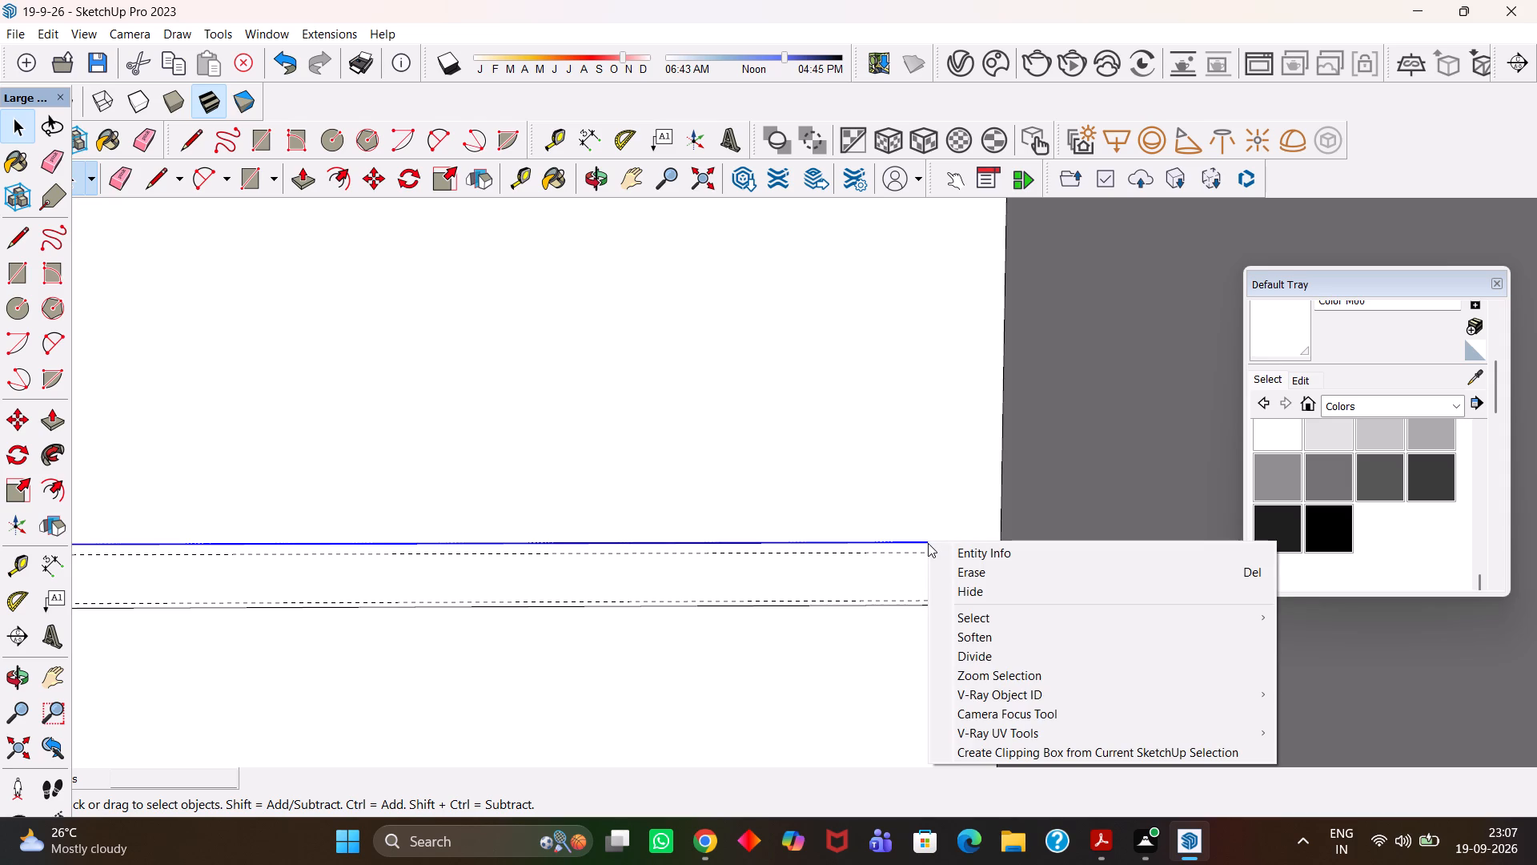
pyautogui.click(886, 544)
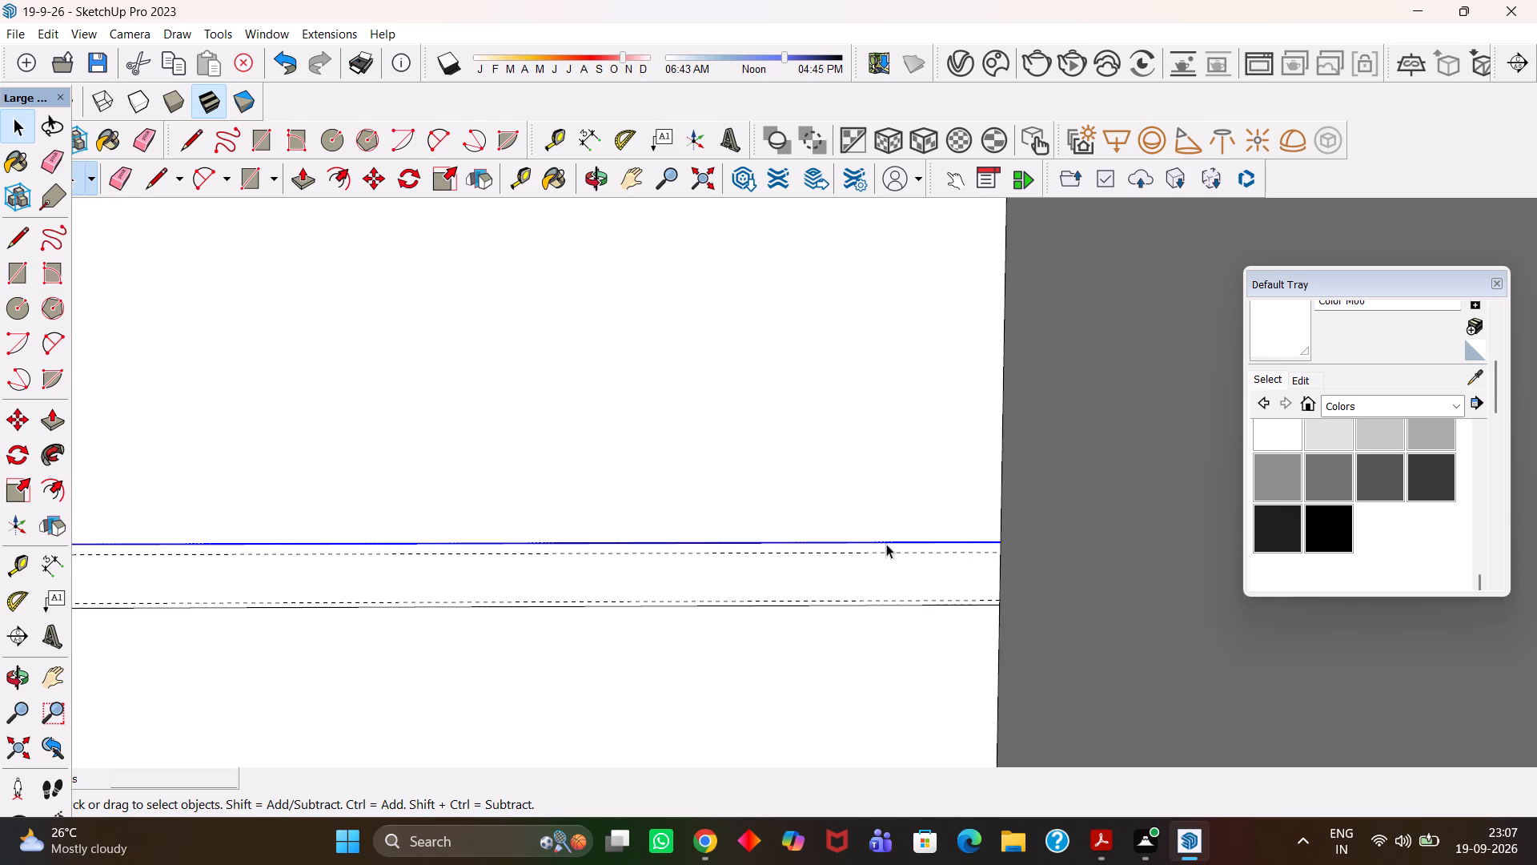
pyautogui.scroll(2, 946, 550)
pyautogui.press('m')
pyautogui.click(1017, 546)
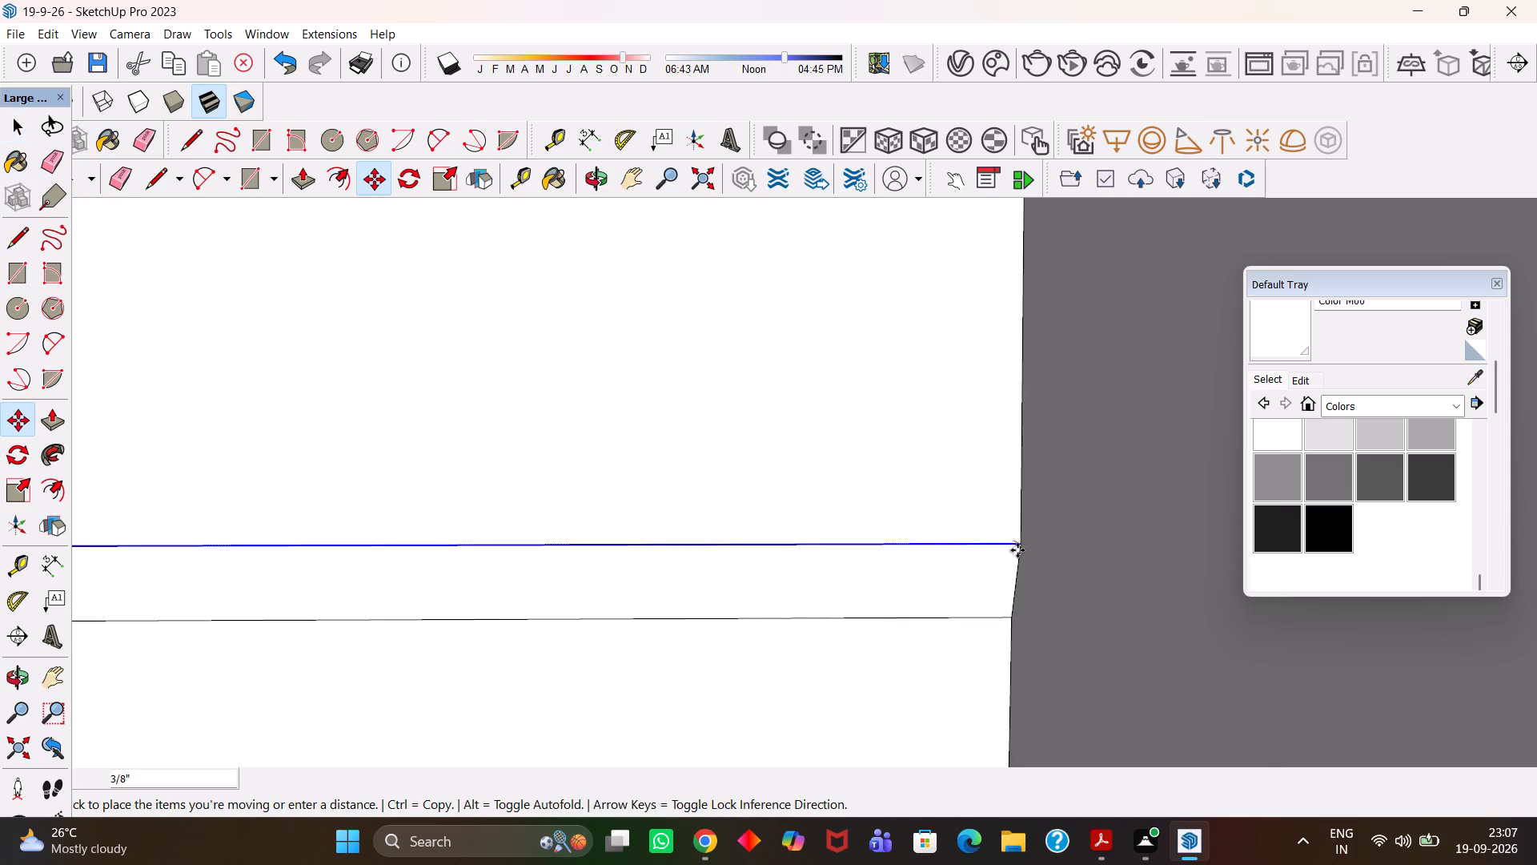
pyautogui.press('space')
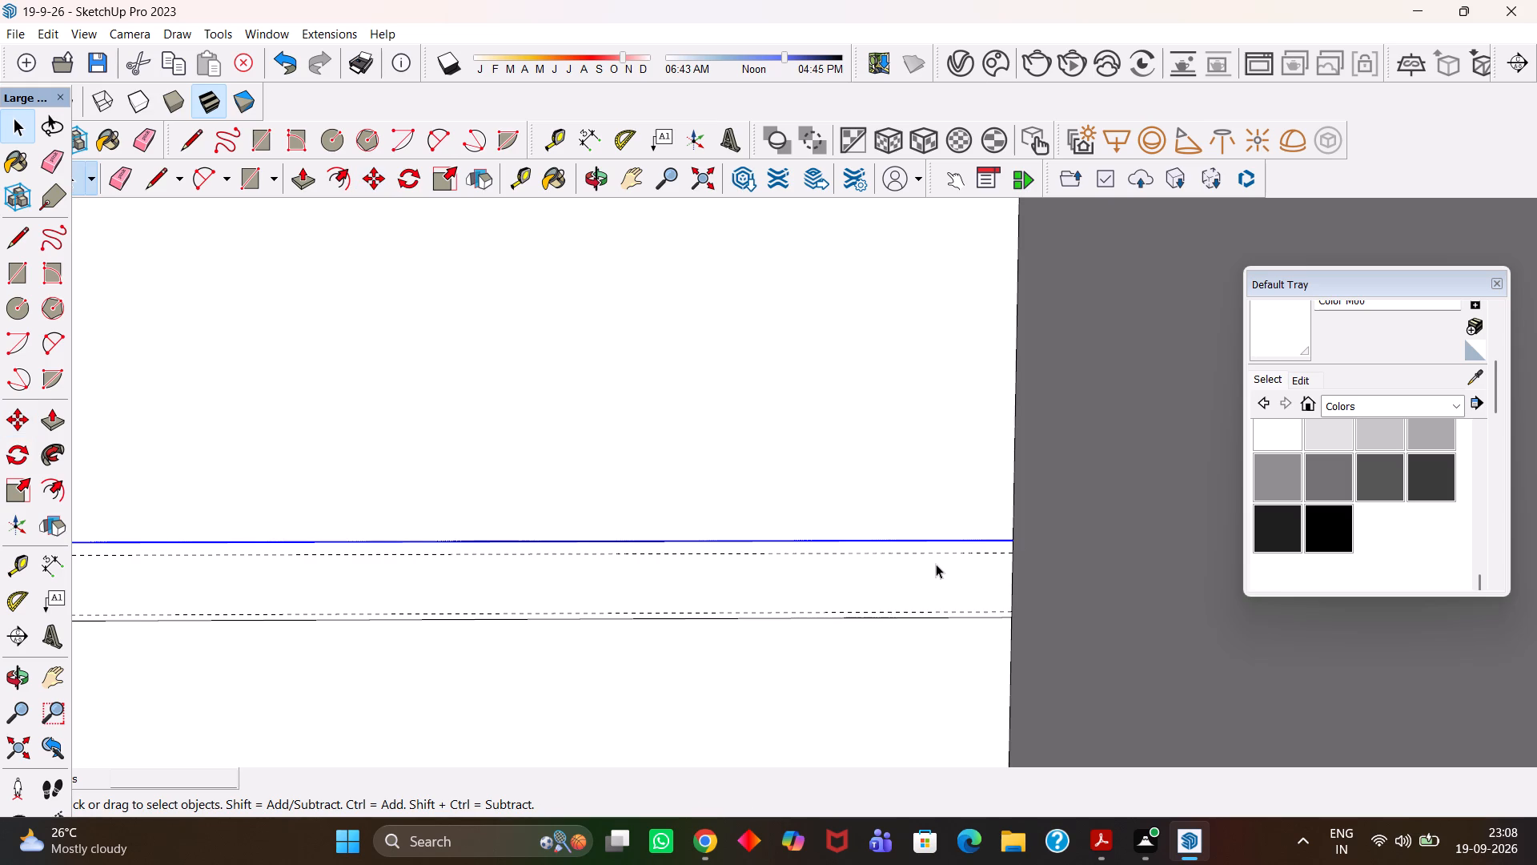
# Undo the thin rectangle and redraw it 1" high exactly between the two guides, across the full width of the back panel.
pyautogui.hotkey('ctrl', 'z')
pyautogui.press('h')
pyautogui.scroll(-3, 932, 567)
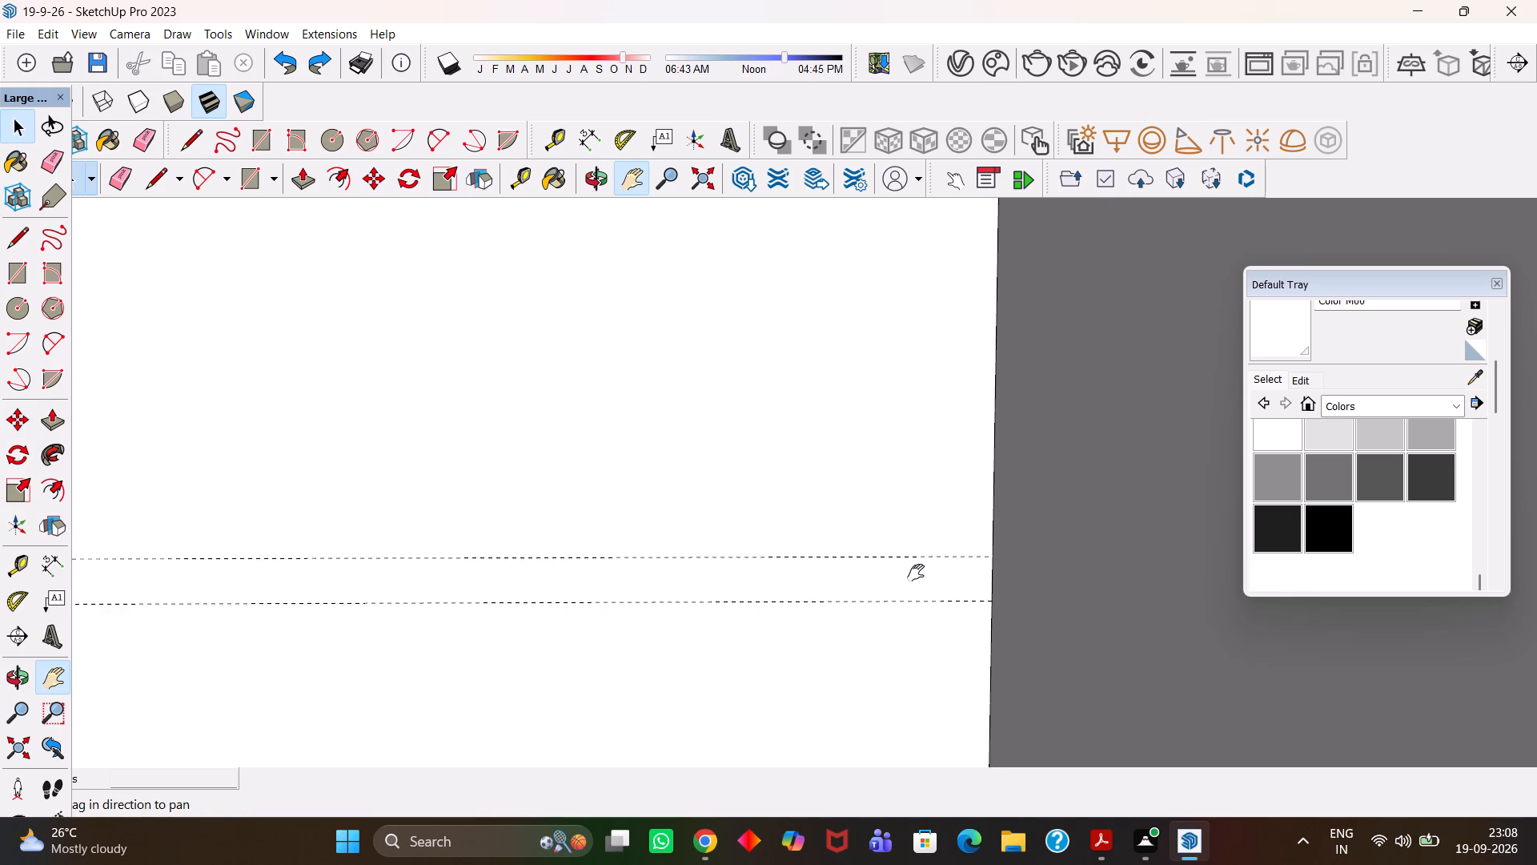
pyautogui.scroll(-5, 916, 573)
pyautogui.moveTo(520, 545); pyautogui.dragTo(893, 532)
pyautogui.scroll(-4, 884, 536)
pyautogui.moveTo(518, 528); pyautogui.dragTo(721, 506)
pyautogui.scroll(2, 464, 537)
pyautogui.scroll(1, 374, 539)
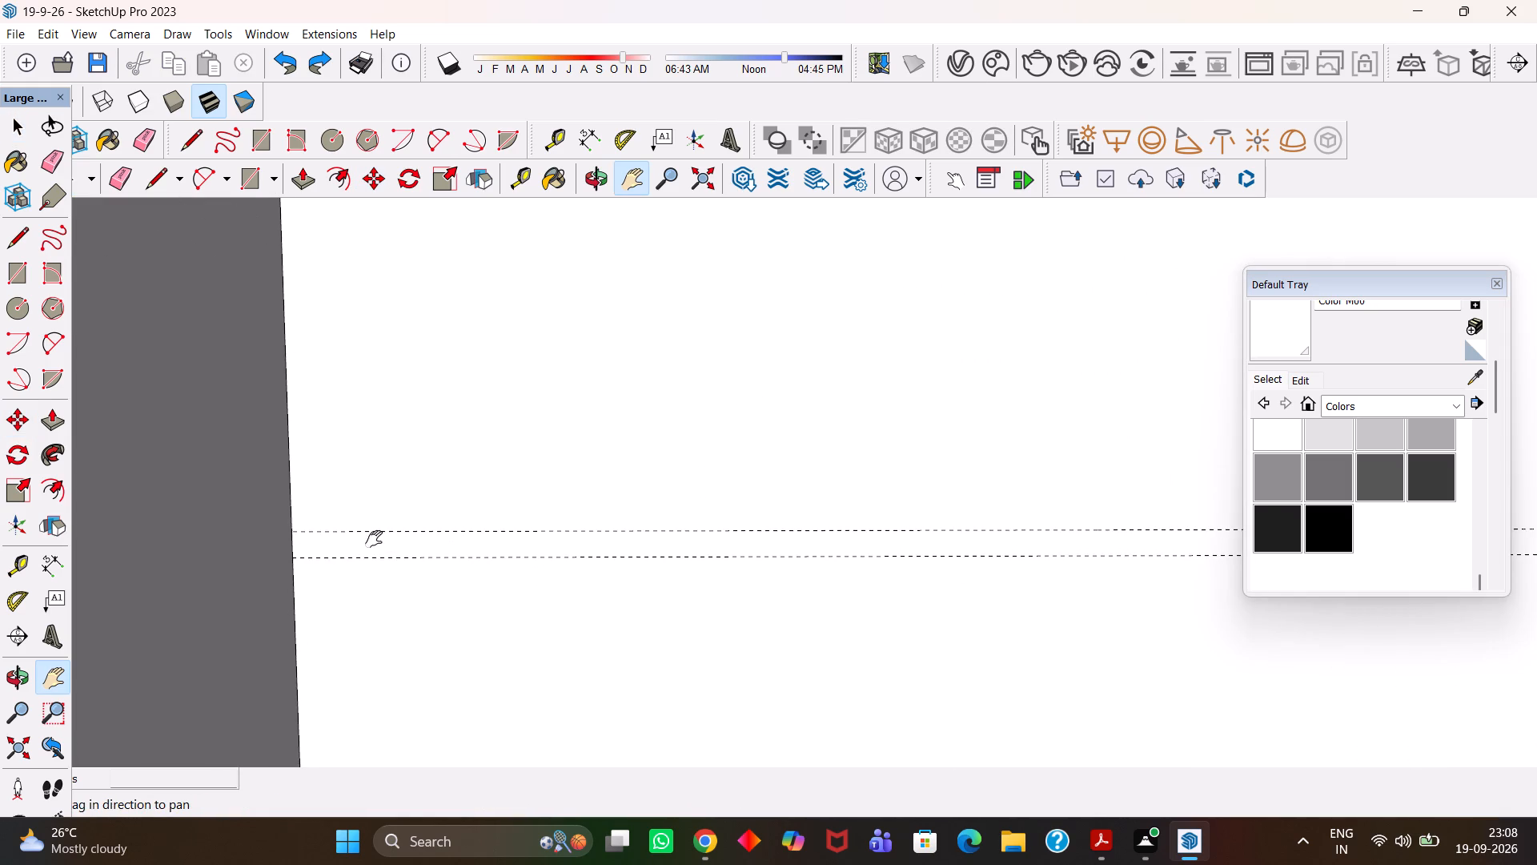
pyautogui.scroll(1, 343, 545)
pyautogui.press('r')
pyautogui.click(290, 534)
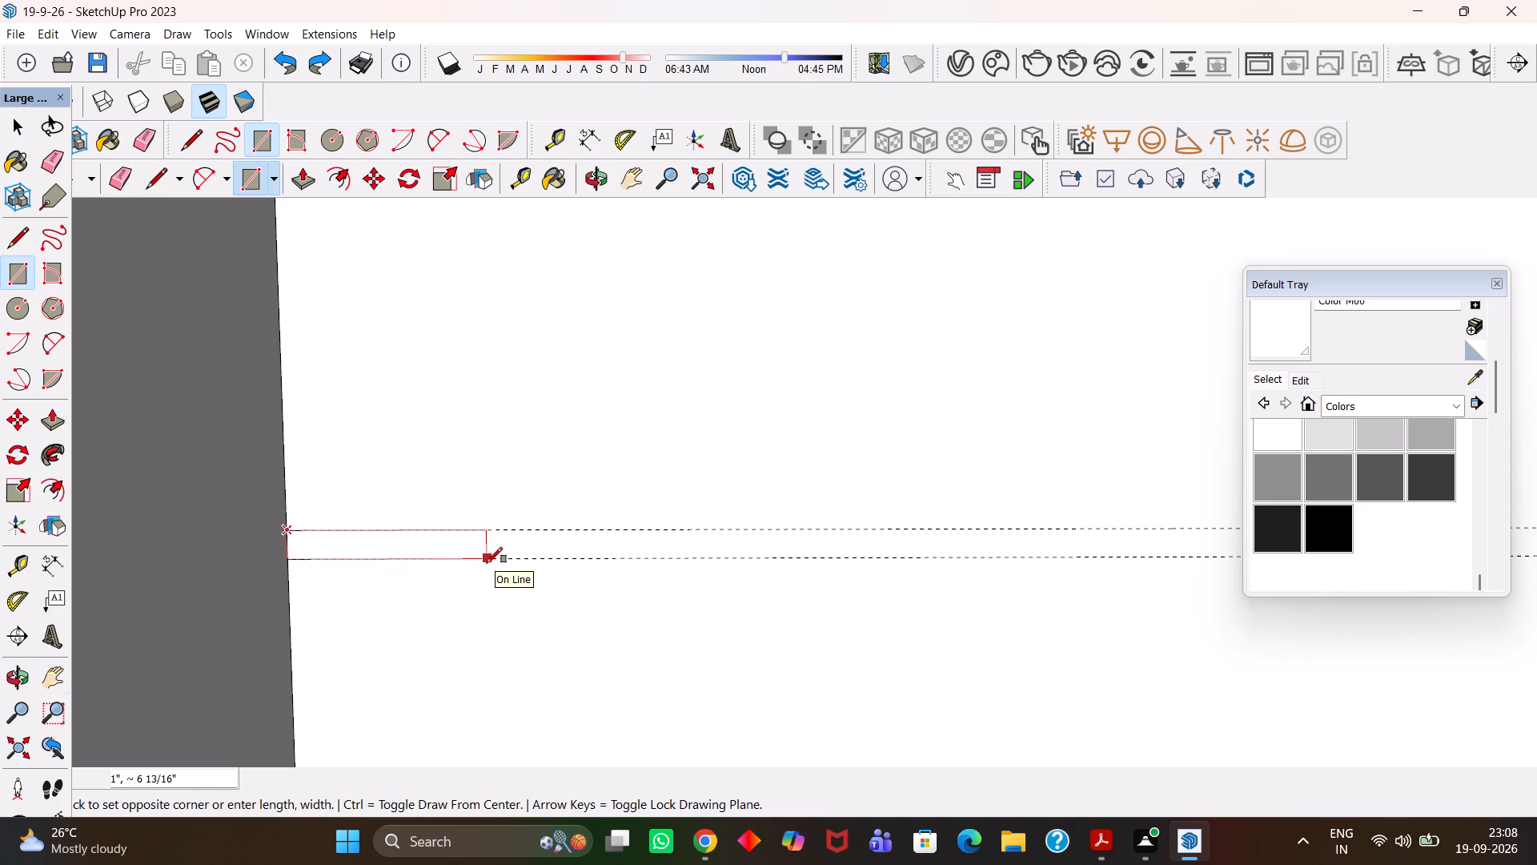
pyautogui.press('h')
pyautogui.scroll(-4, 487, 563)
pyautogui.moveTo(729, 579); pyautogui.dragTo(257, 550)
pyautogui.moveTo(660, 549); pyautogui.dragTo(576, 577)
pyautogui.scroll(3, 698, 570)
pyautogui.press('Escape')
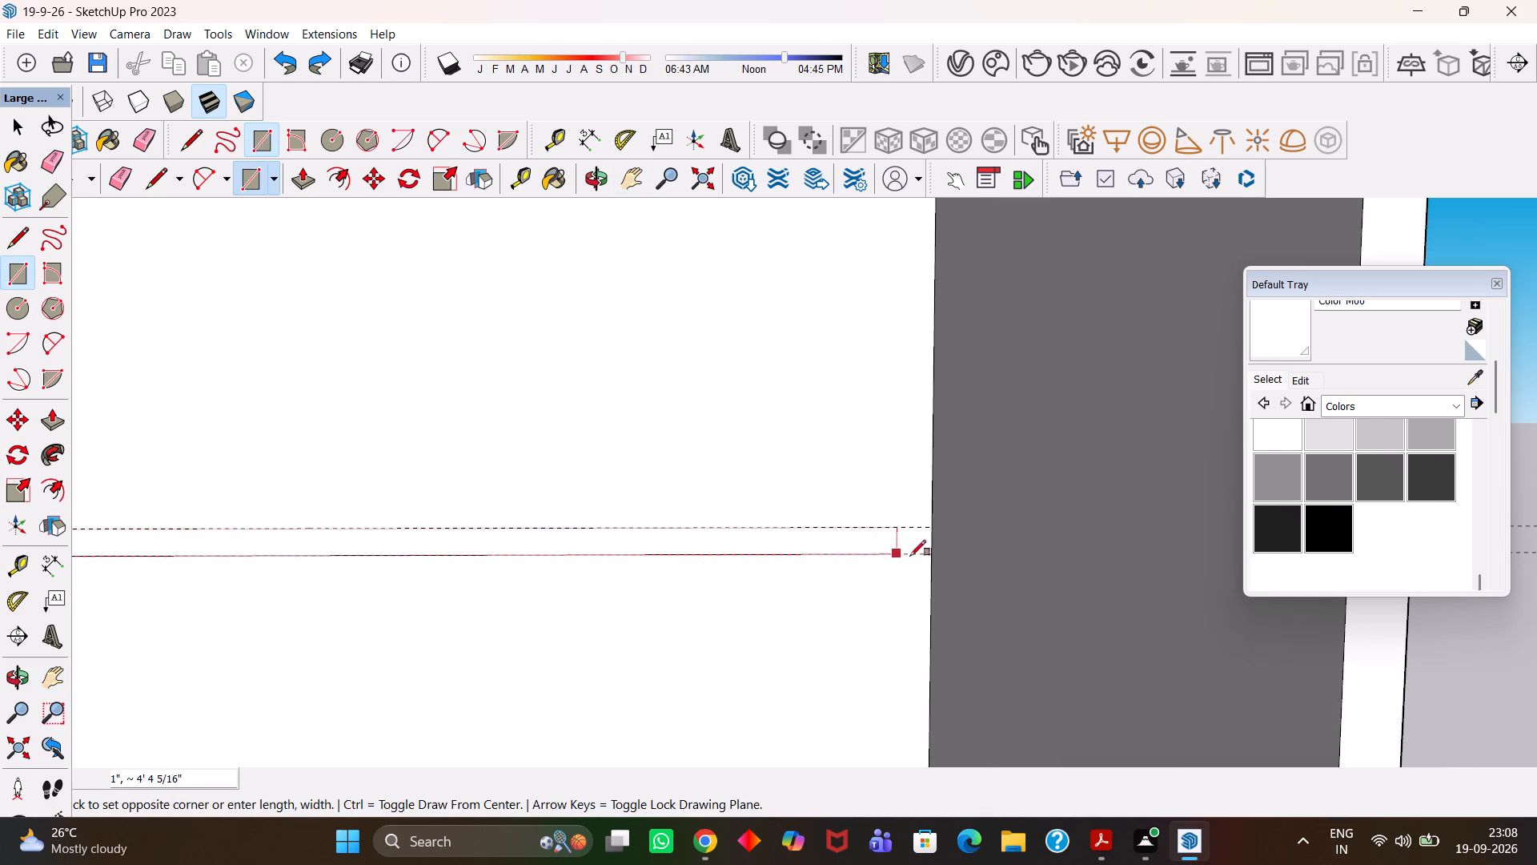
pyautogui.click(932, 560)
# Pull the thin strip out about 1' 10 13/16" towards the cabinet's front to form the lower compartment's shelf.
pyautogui.press('h')
pyautogui.scroll(-3, 927, 563)
pyautogui.press('space')
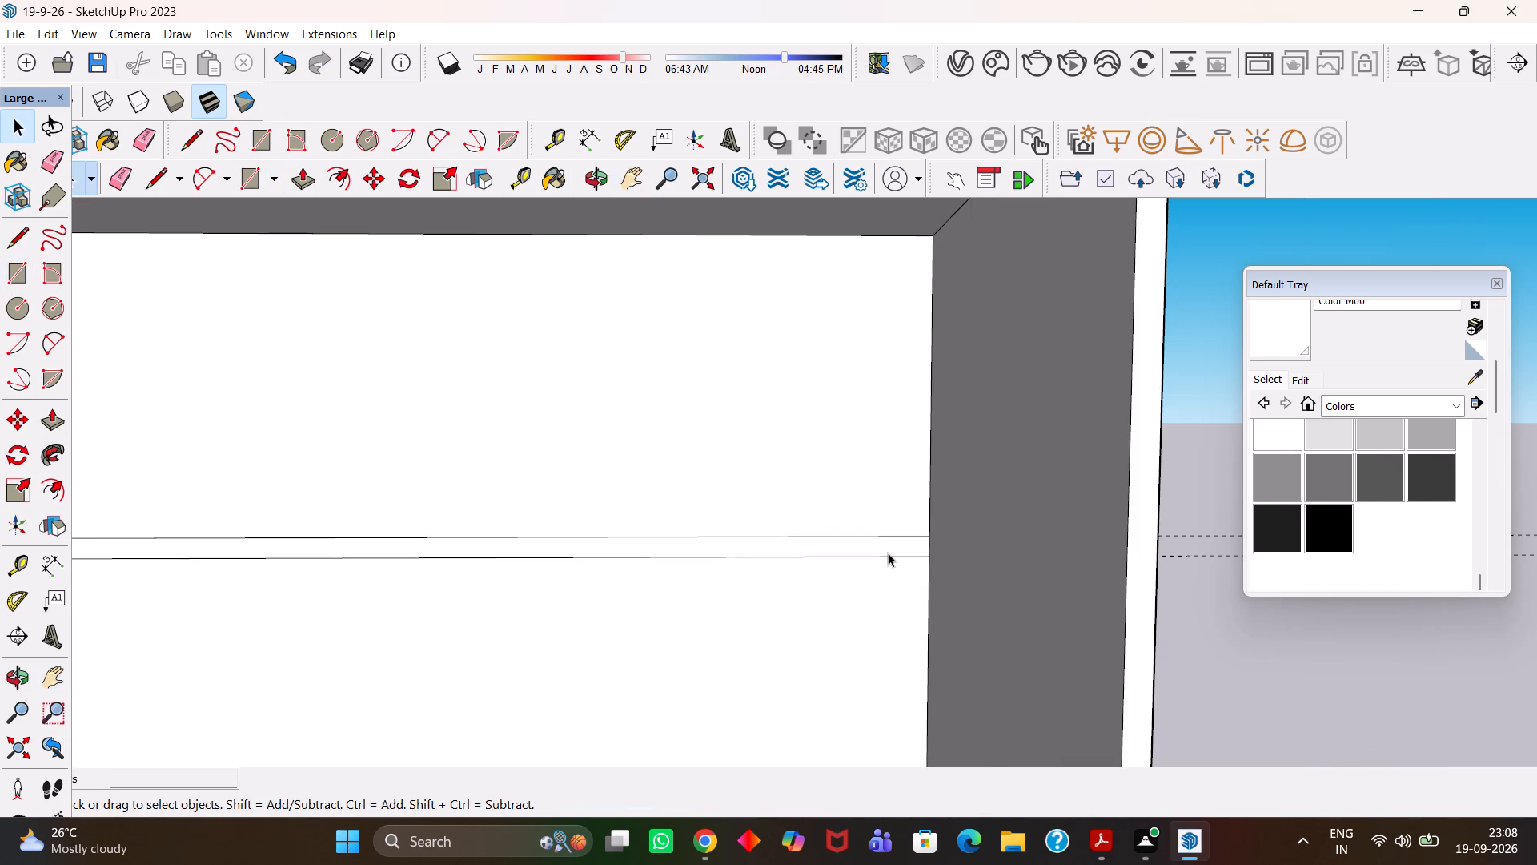
pyautogui.click(884, 549)
pyautogui.scroll(-3, 884, 549)
pyautogui.press('p')
pyautogui.click(884, 549)
pyautogui.scroll(-4, 961, 569)
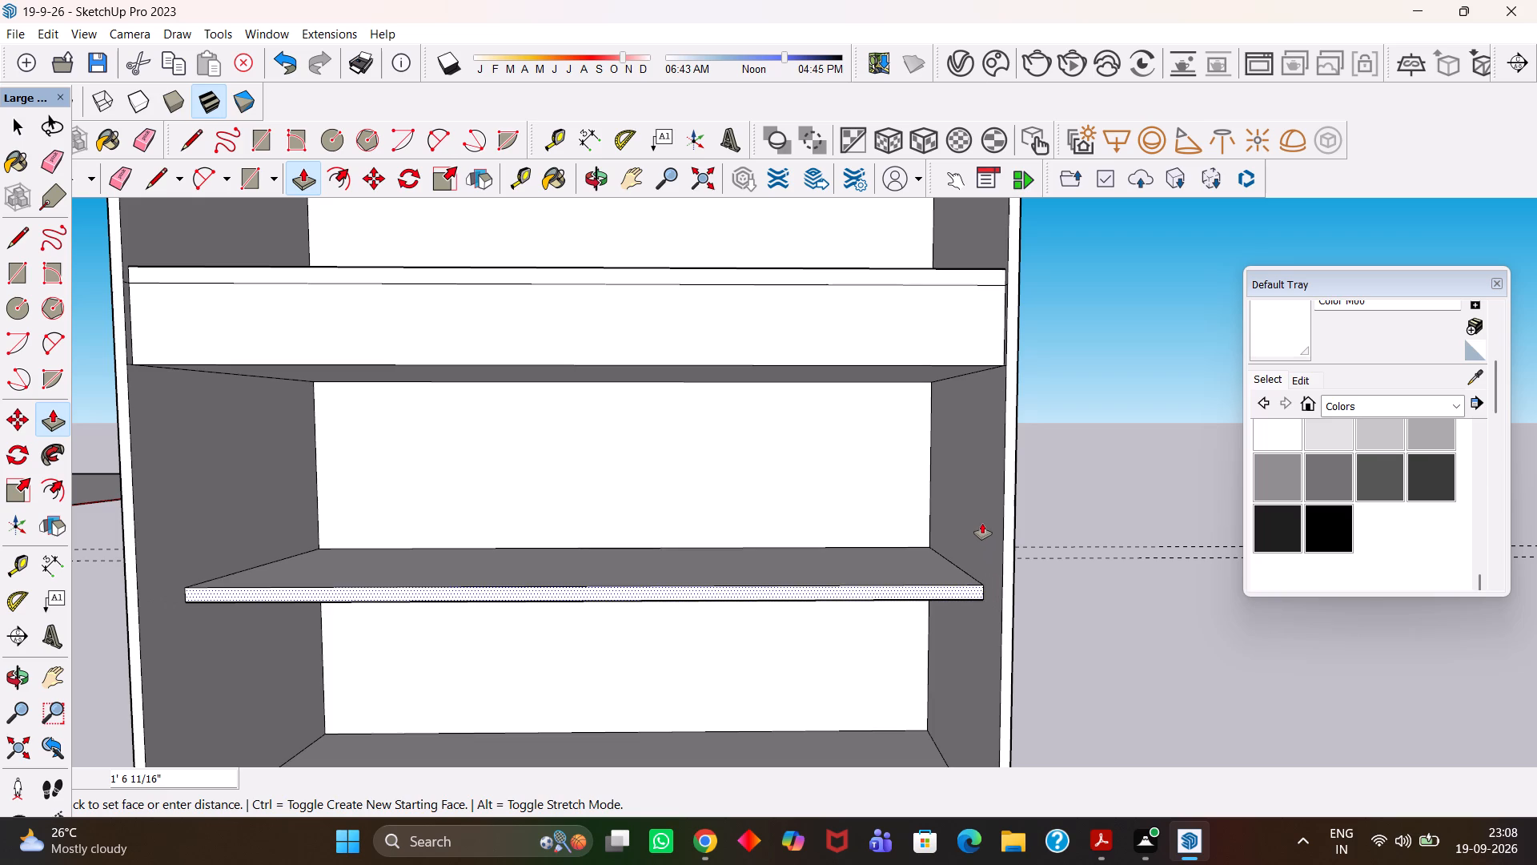
pyautogui.click(982, 364)
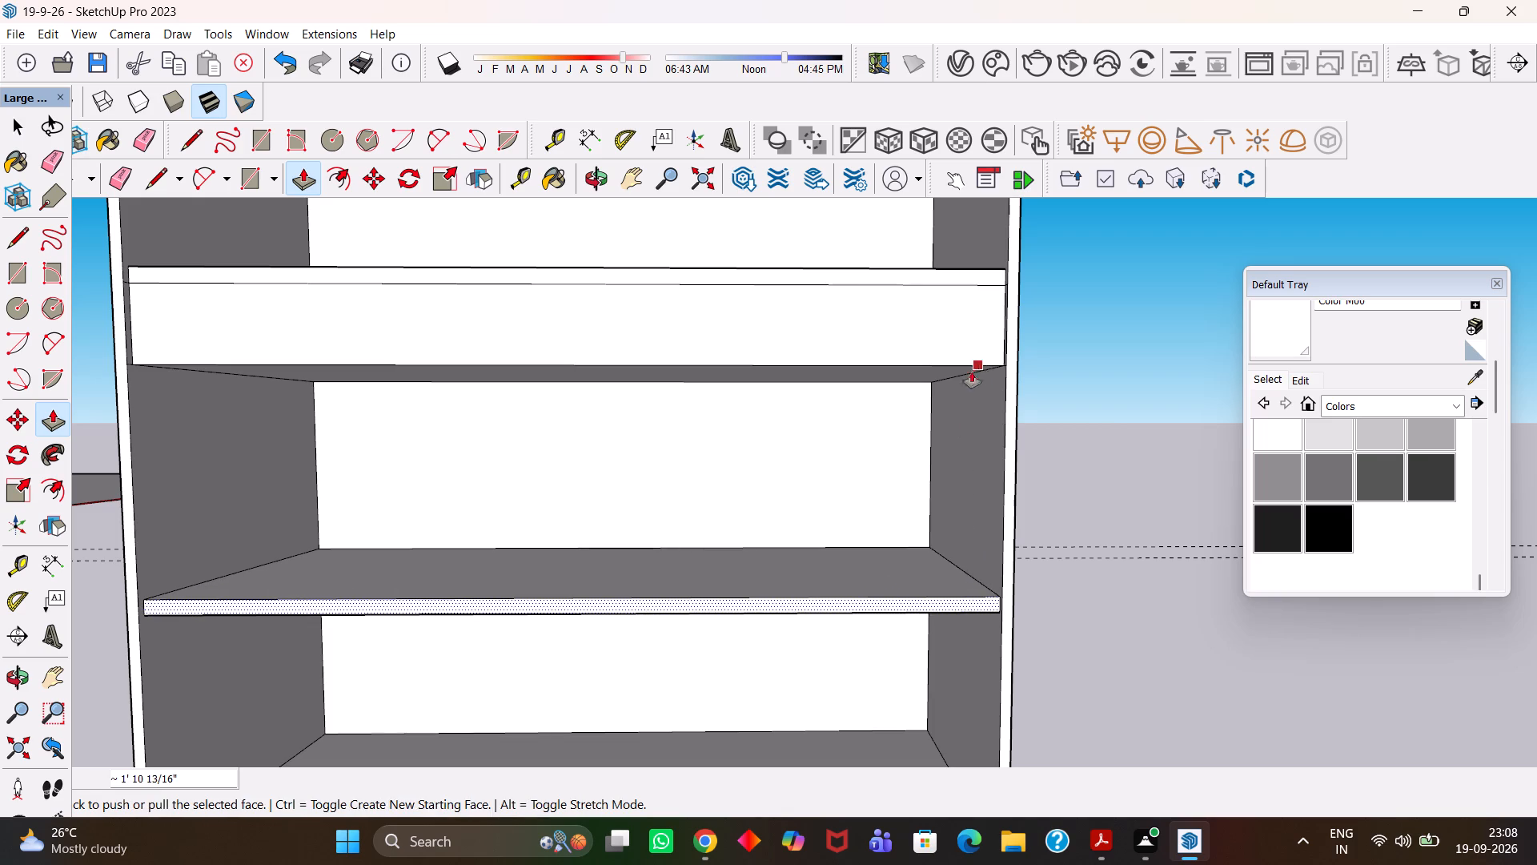
# Clear the selection and erase the two horizontal guides used for the shelf.
pyautogui.press('h')
pyautogui.scroll(-4, 940, 398)
pyautogui.moveTo(889, 480); pyautogui.dragTo(892, 565, button='middle')
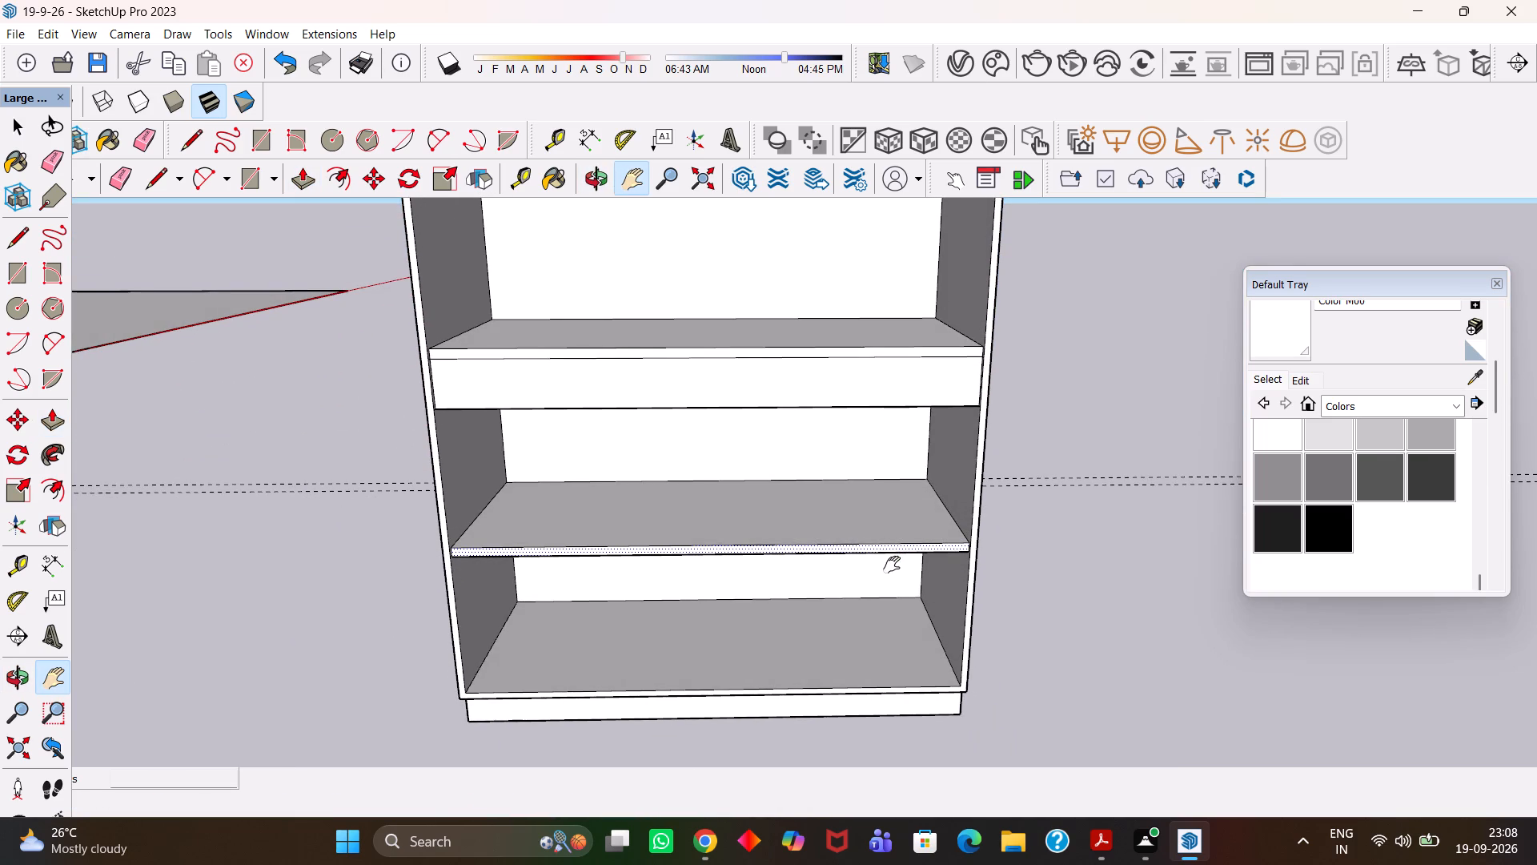
pyautogui.scroll(3, 892, 565)
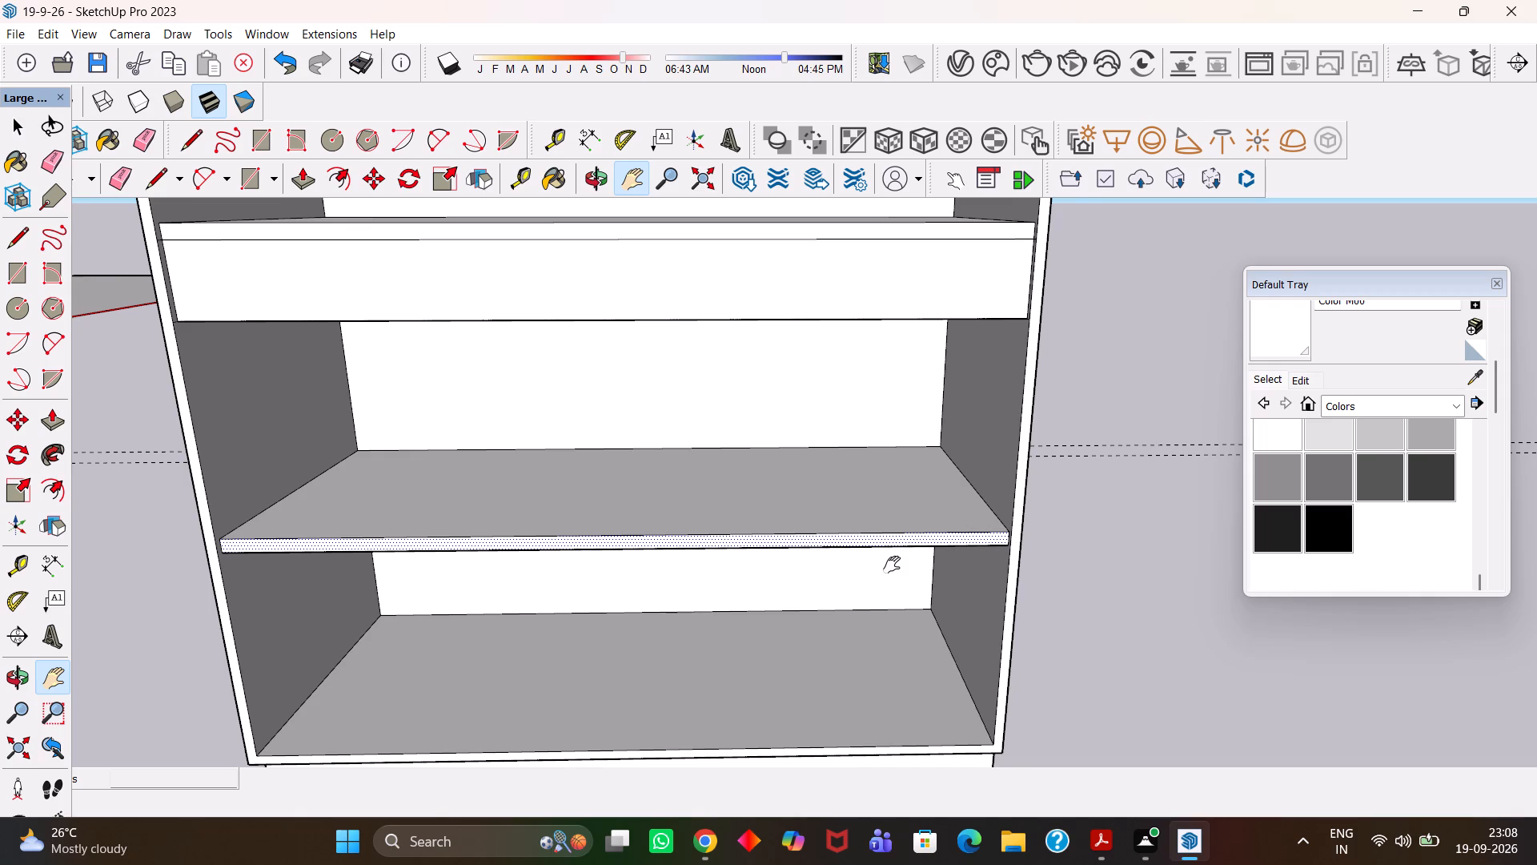
pyautogui.scroll(4, 892, 565)
pyautogui.scroll(-8, 890, 565)
pyautogui.scroll(1, 843, 465)
pyautogui.moveTo(843, 465); pyautogui.dragTo(809, 536, button='middle')
pyautogui.scroll(-5, 809, 536)
pyautogui.middleClick(734, 560)
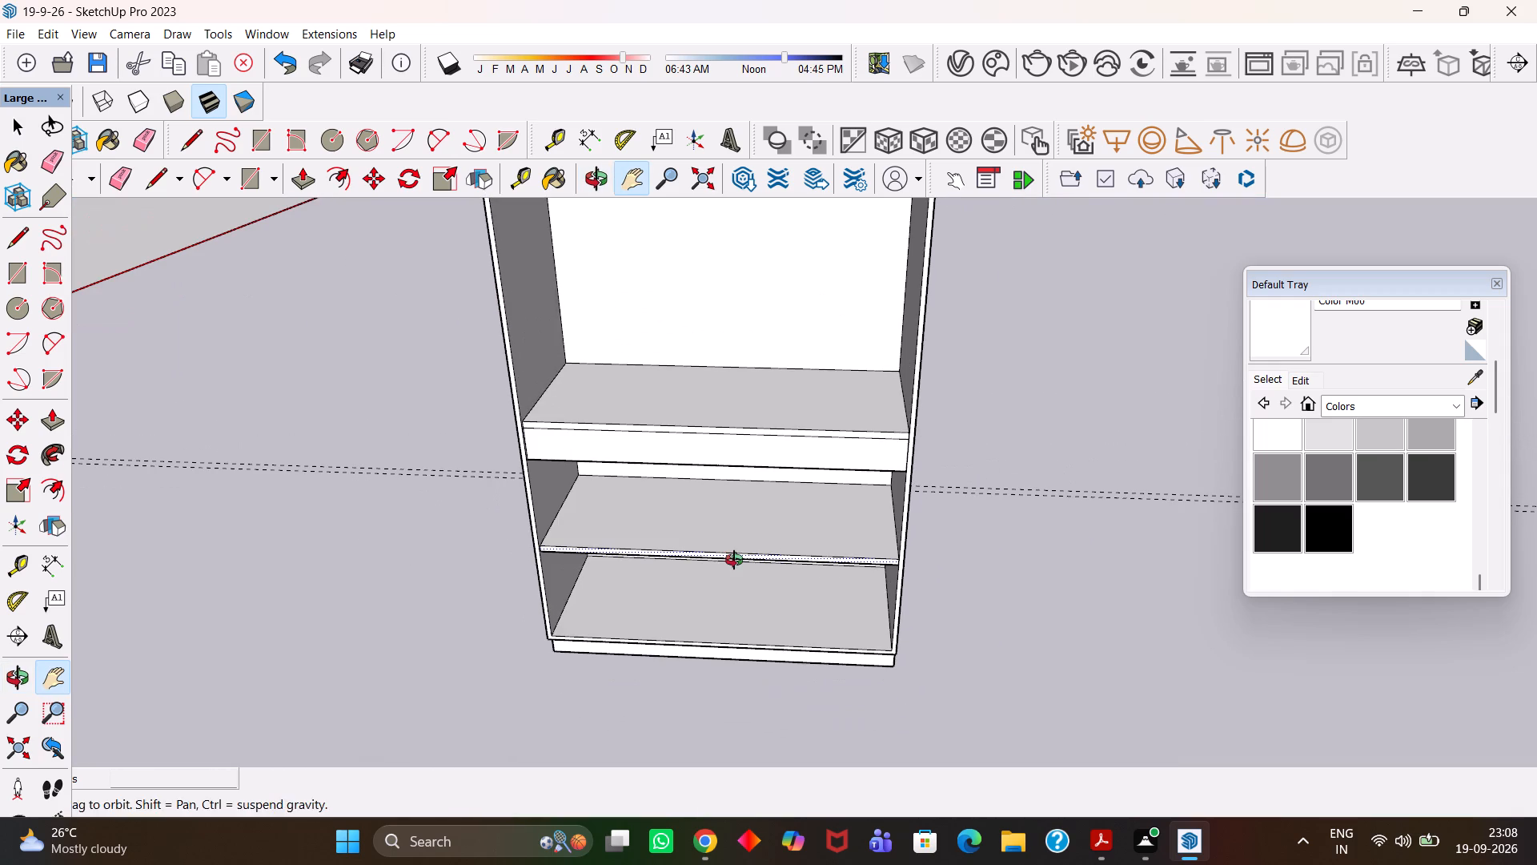
pyautogui.press('space')
pyautogui.click(1078, 615)
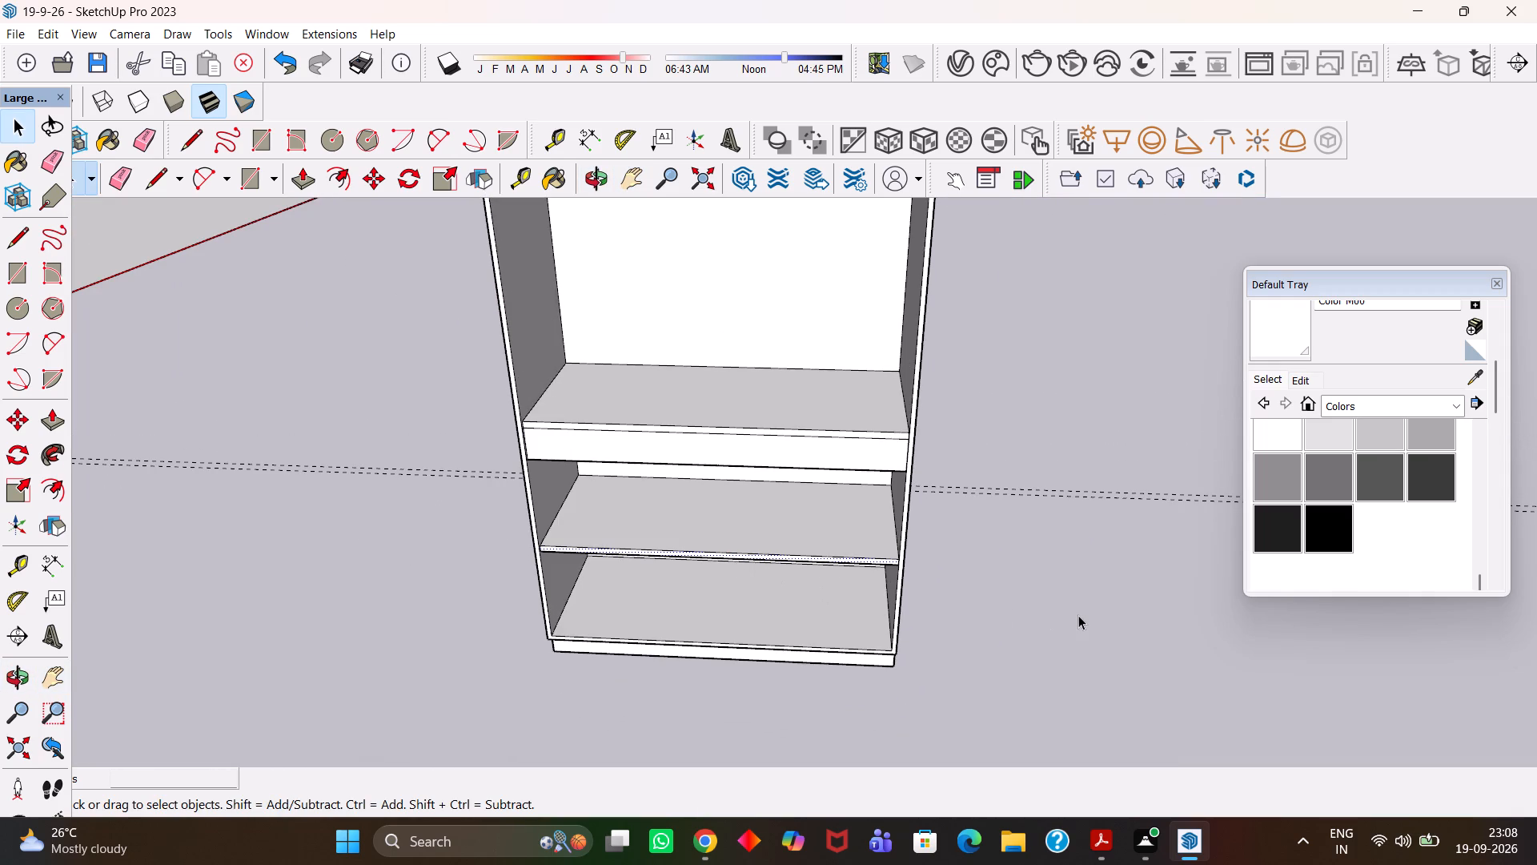
pyautogui.press('e')
pyautogui.press('Return')
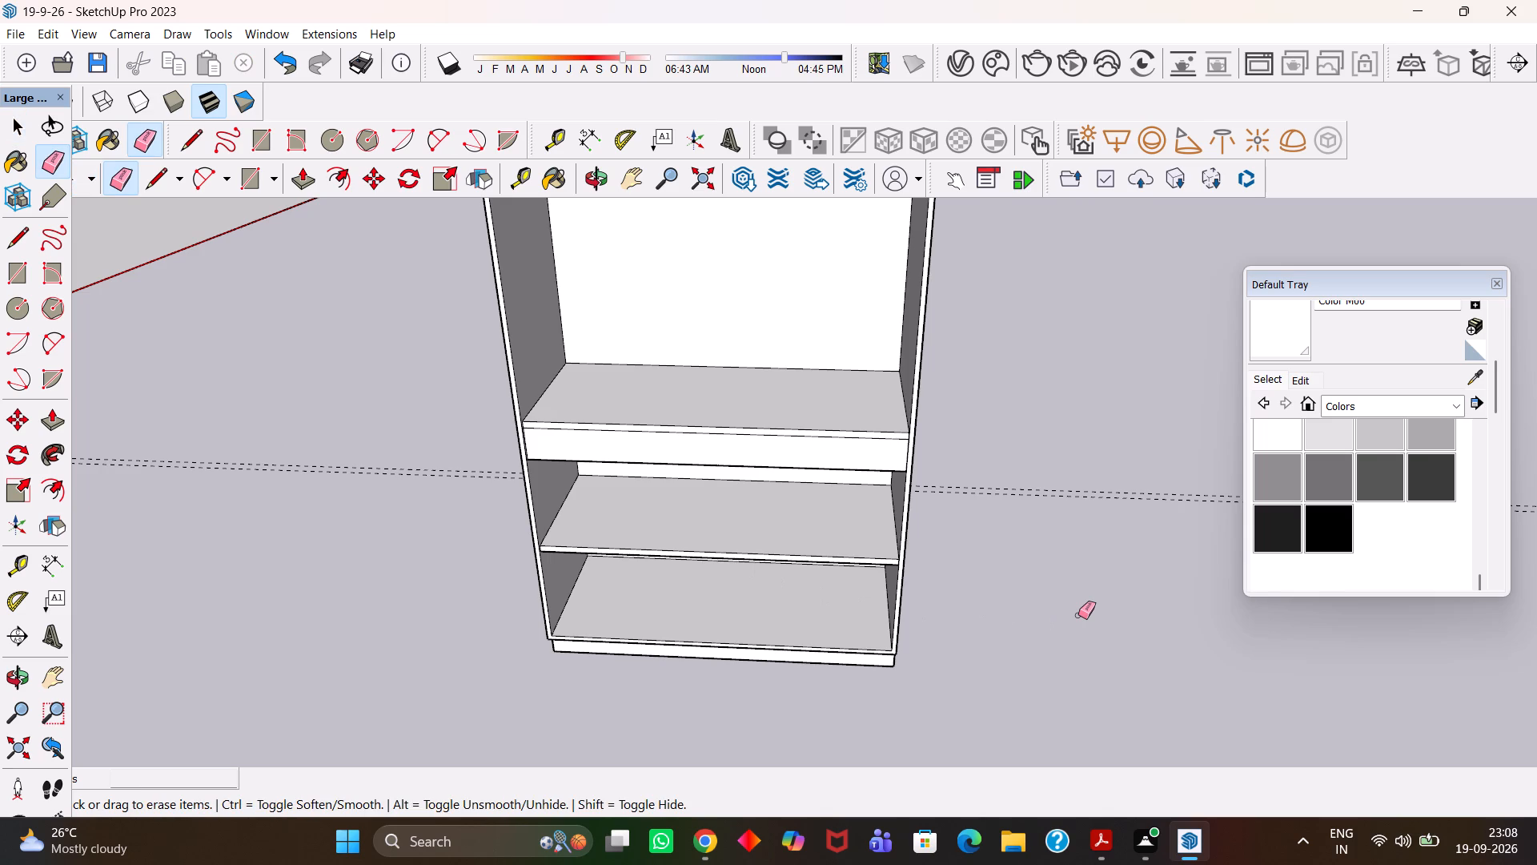
pyautogui.moveTo(999, 490); pyautogui.dragTo(1005, 495)
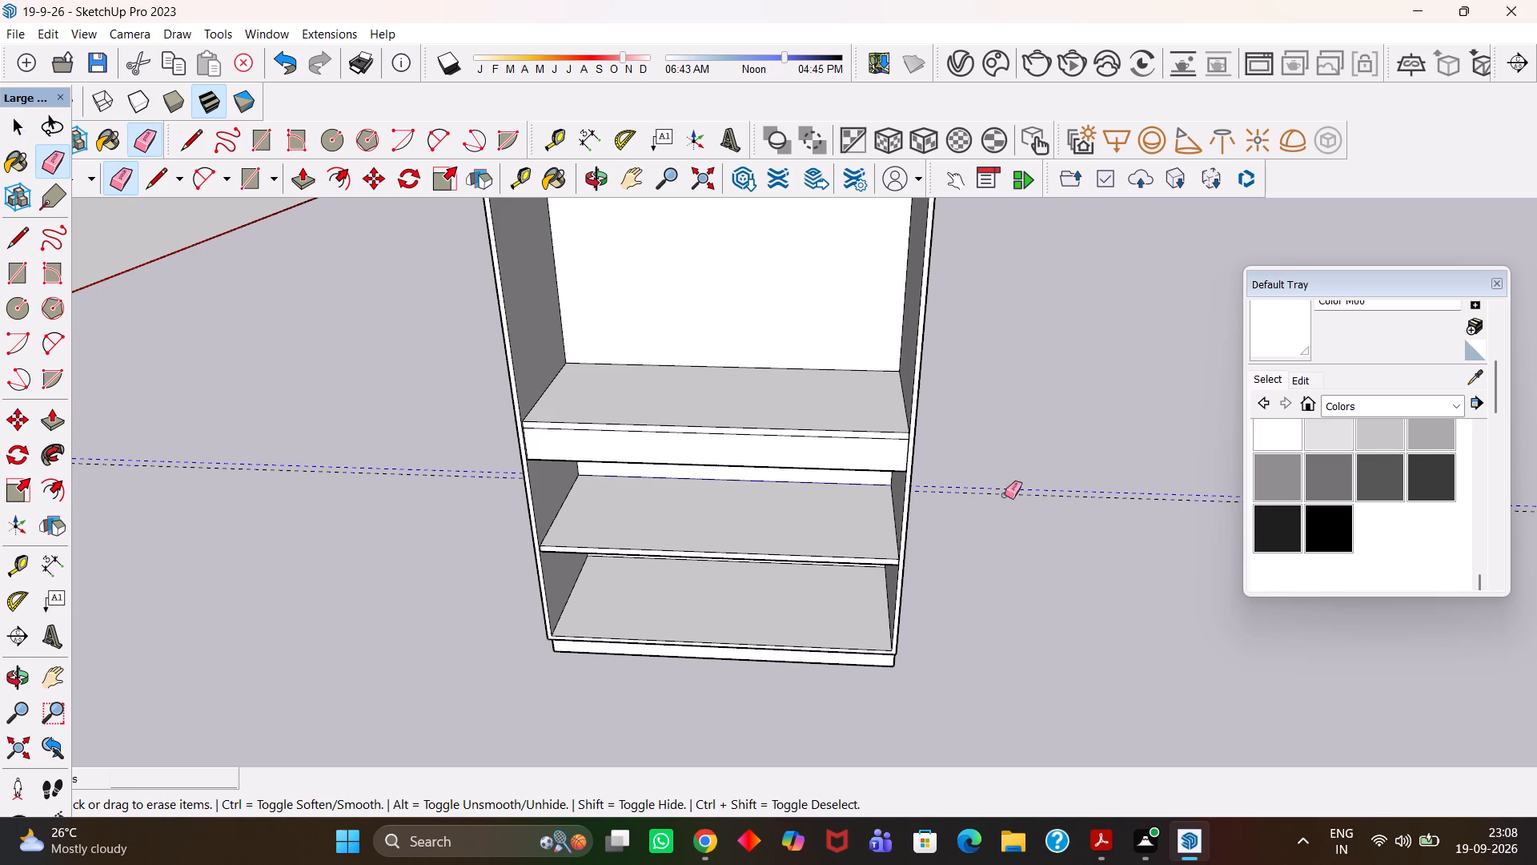
pyautogui.moveTo(1005, 495); pyautogui.dragTo(1008, 513)
# Examine the tall cabinet's compartments and shelves from the front, from above and beside the neighbouring three-door cabinet.
pyautogui.scroll(4, 1008, 513)
pyautogui.scroll(-8, 1008, 513)
pyautogui.moveTo(929, 577); pyautogui.dragTo(929, 577, button='middle')
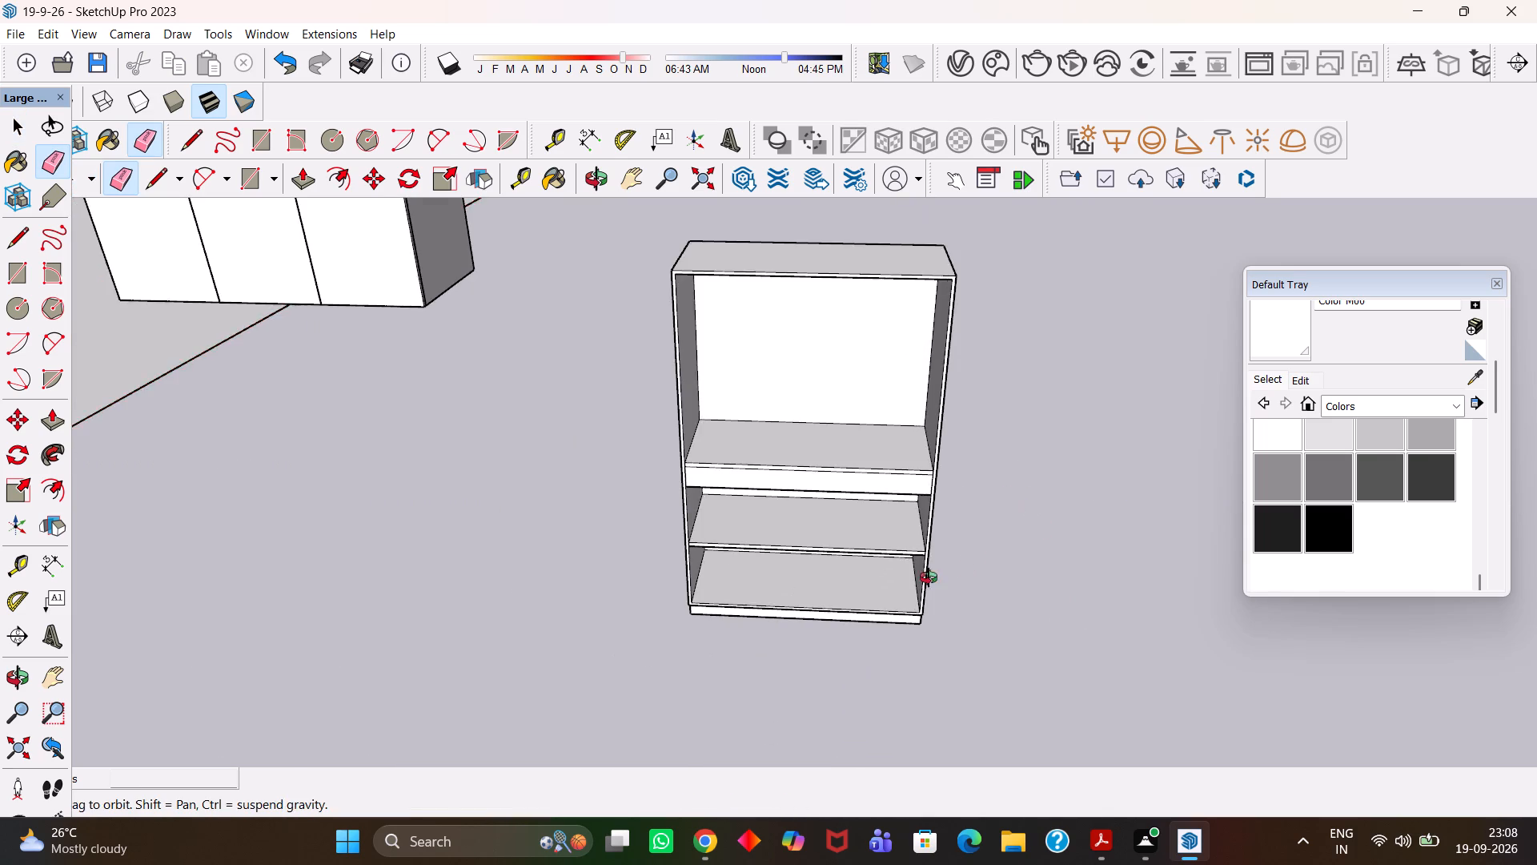
pyautogui.moveTo(929, 577); pyautogui.dragTo(946, 549, button='middle')
pyautogui.scroll(1, 946, 549)
pyautogui.scroll(4, 880, 577)
pyautogui.scroll(-4, 880, 577)
pyautogui.moveTo(847, 589); pyautogui.dragTo(866, 559, button='middle')
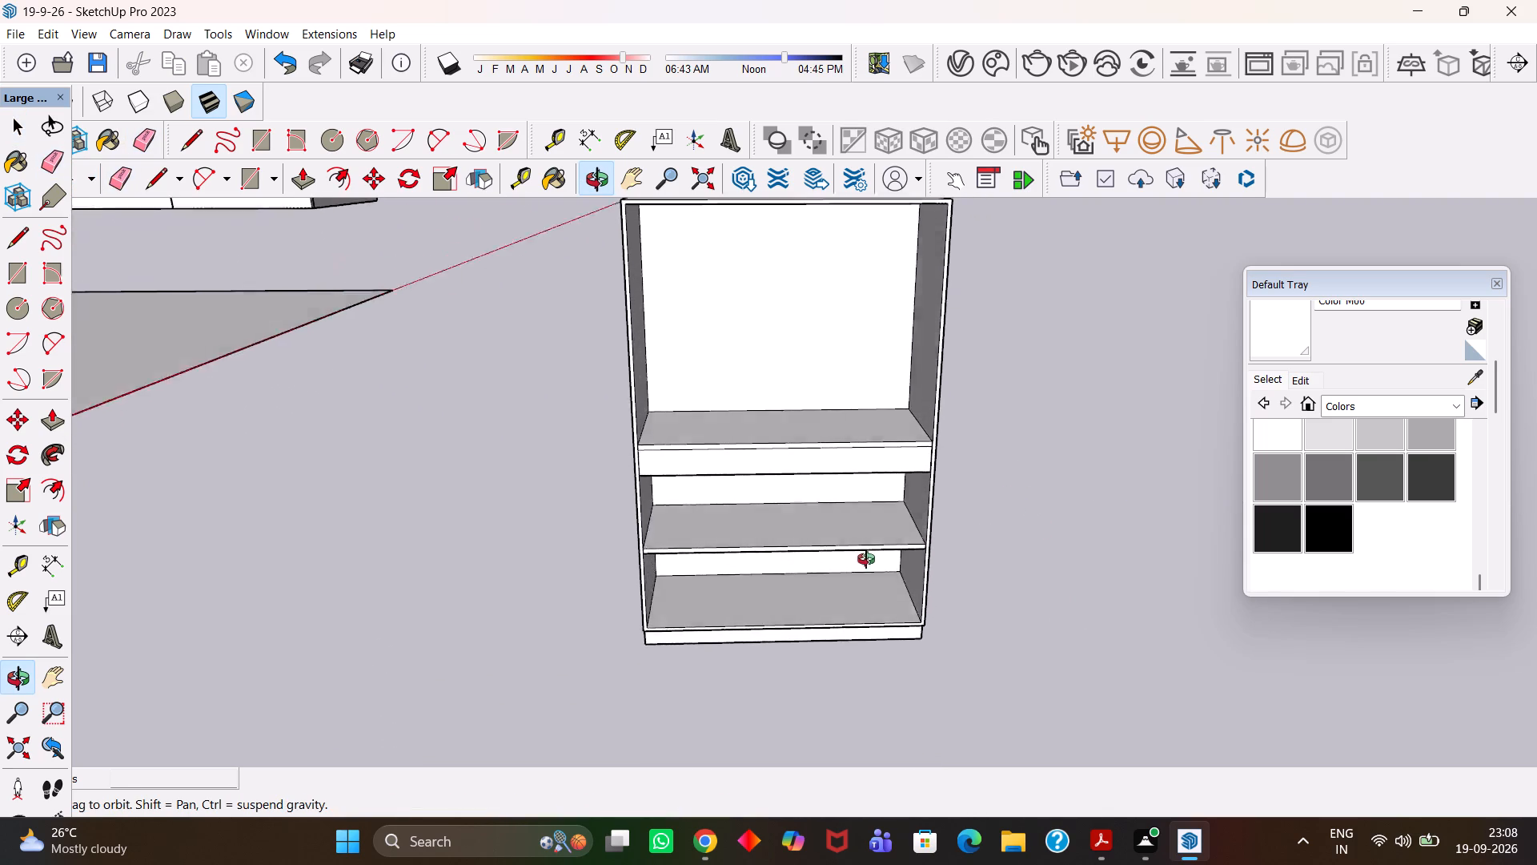
pyautogui.moveTo(866, 559); pyautogui.dragTo(842, 597, button='middle')
pyautogui.scroll(-4, 842, 605)
pyautogui.moveTo(844, 615); pyautogui.dragTo(833, 585, button='middle')
pyautogui.scroll(-2, 834, 596)
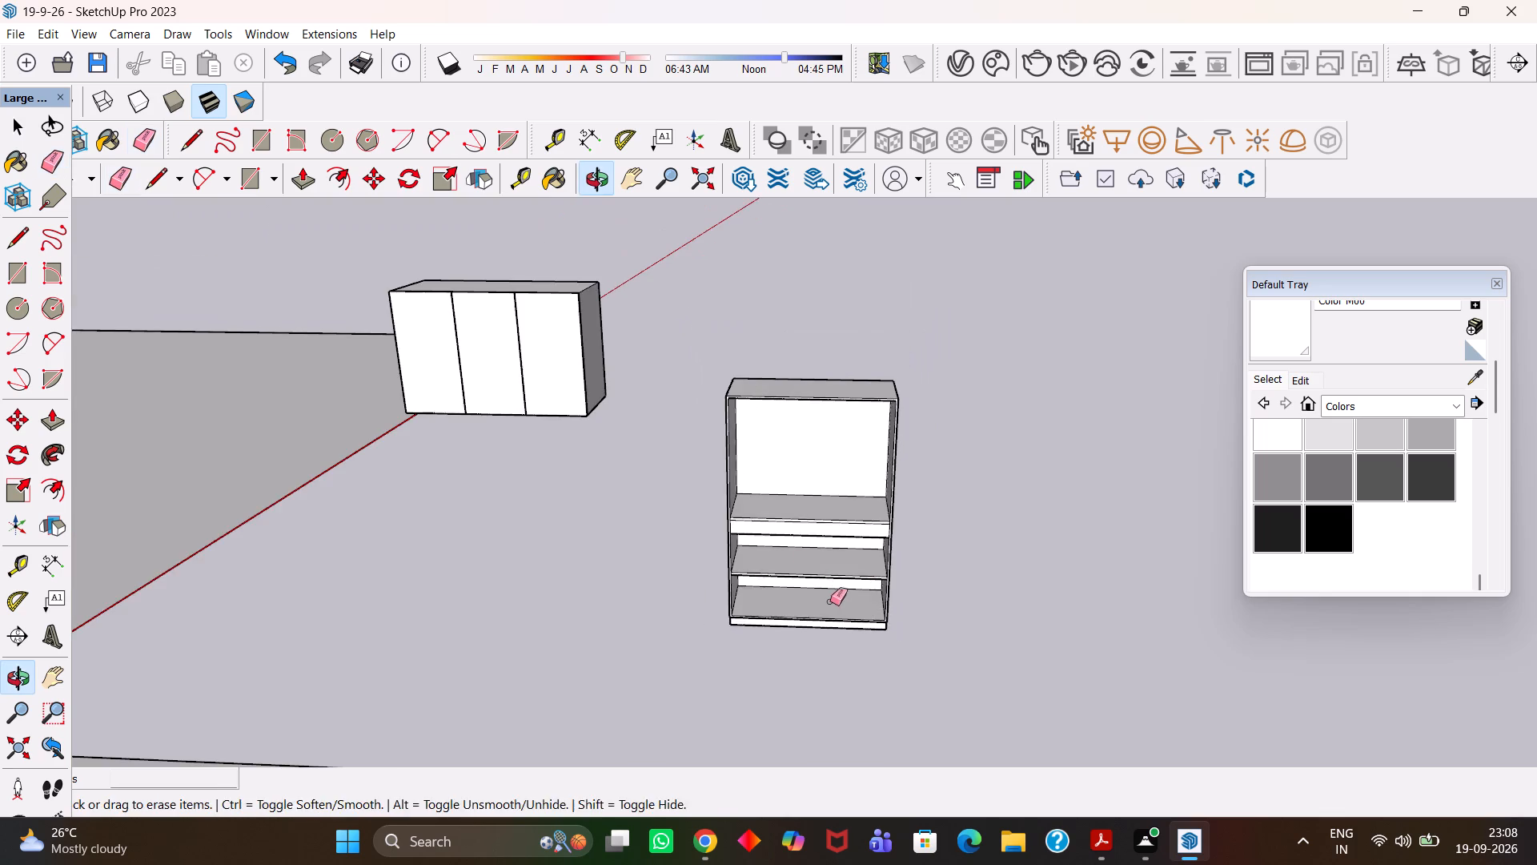
pyautogui.moveTo(793, 561); pyautogui.dragTo(798, 602, button='middle')
pyautogui.press('h')
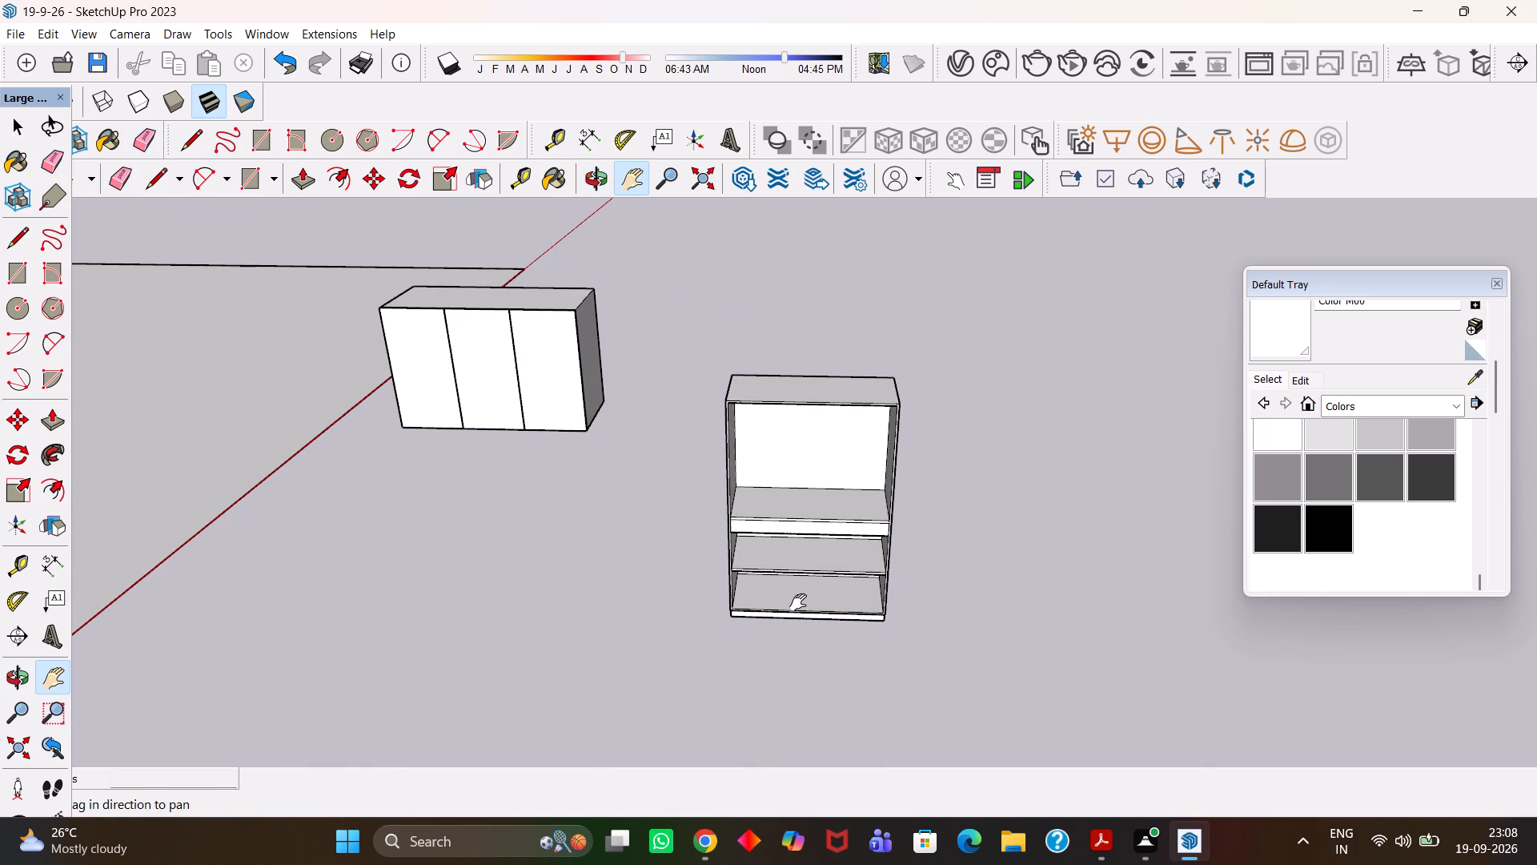
pyautogui.press('Return')
pyautogui.scroll(-5, 798, 605)
pyautogui.moveTo(775, 554); pyautogui.dragTo(744, 659, button='middle')
pyautogui.scroll(8, 744, 660)
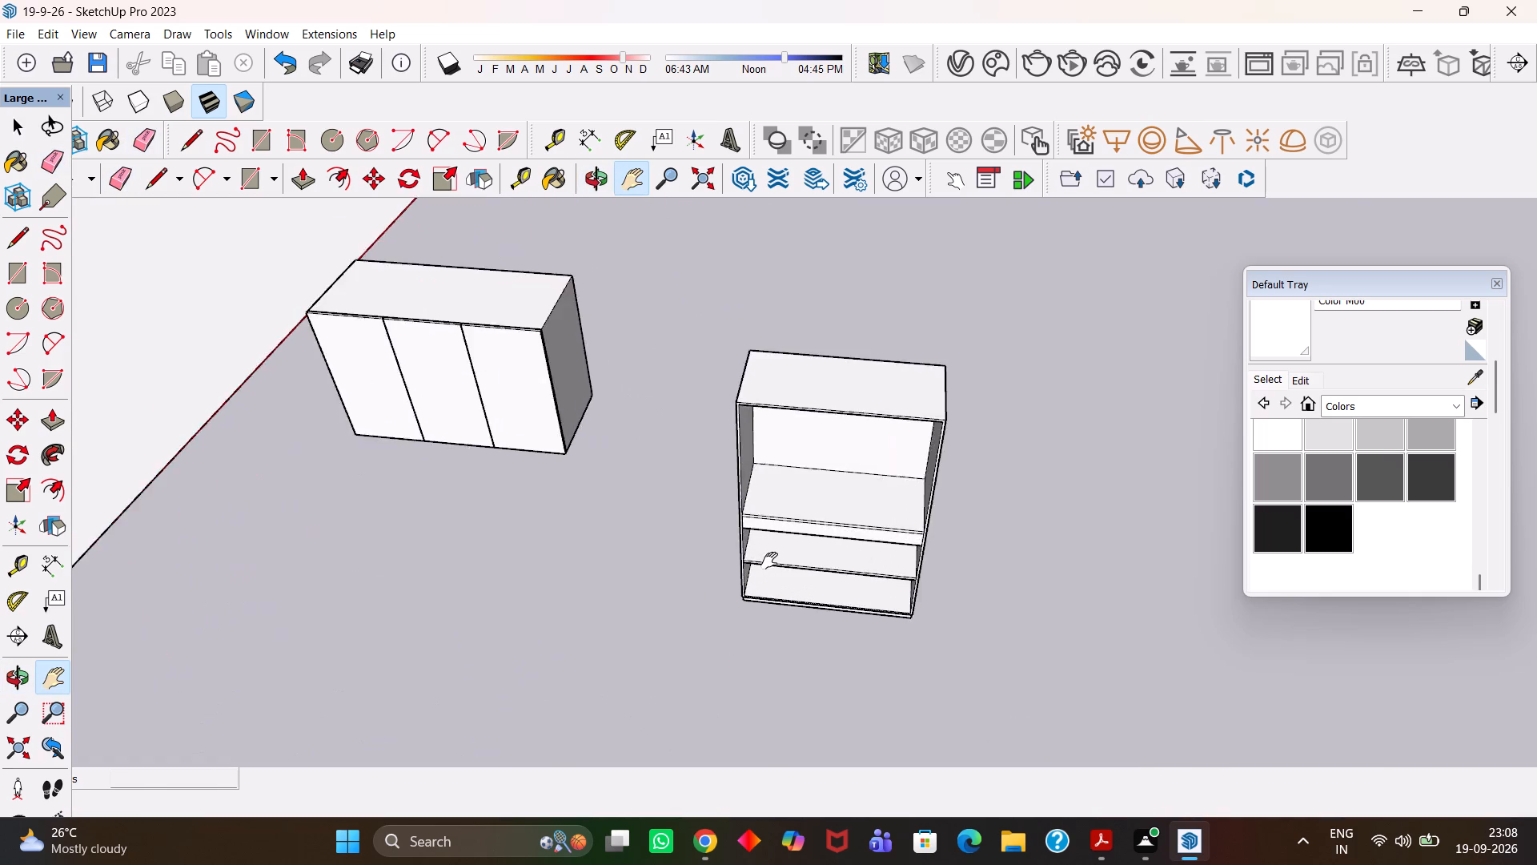
pyautogui.scroll(11, 769, 561)
pyautogui.scroll(-4, 769, 561)
pyautogui.scroll(3, 752, 577)
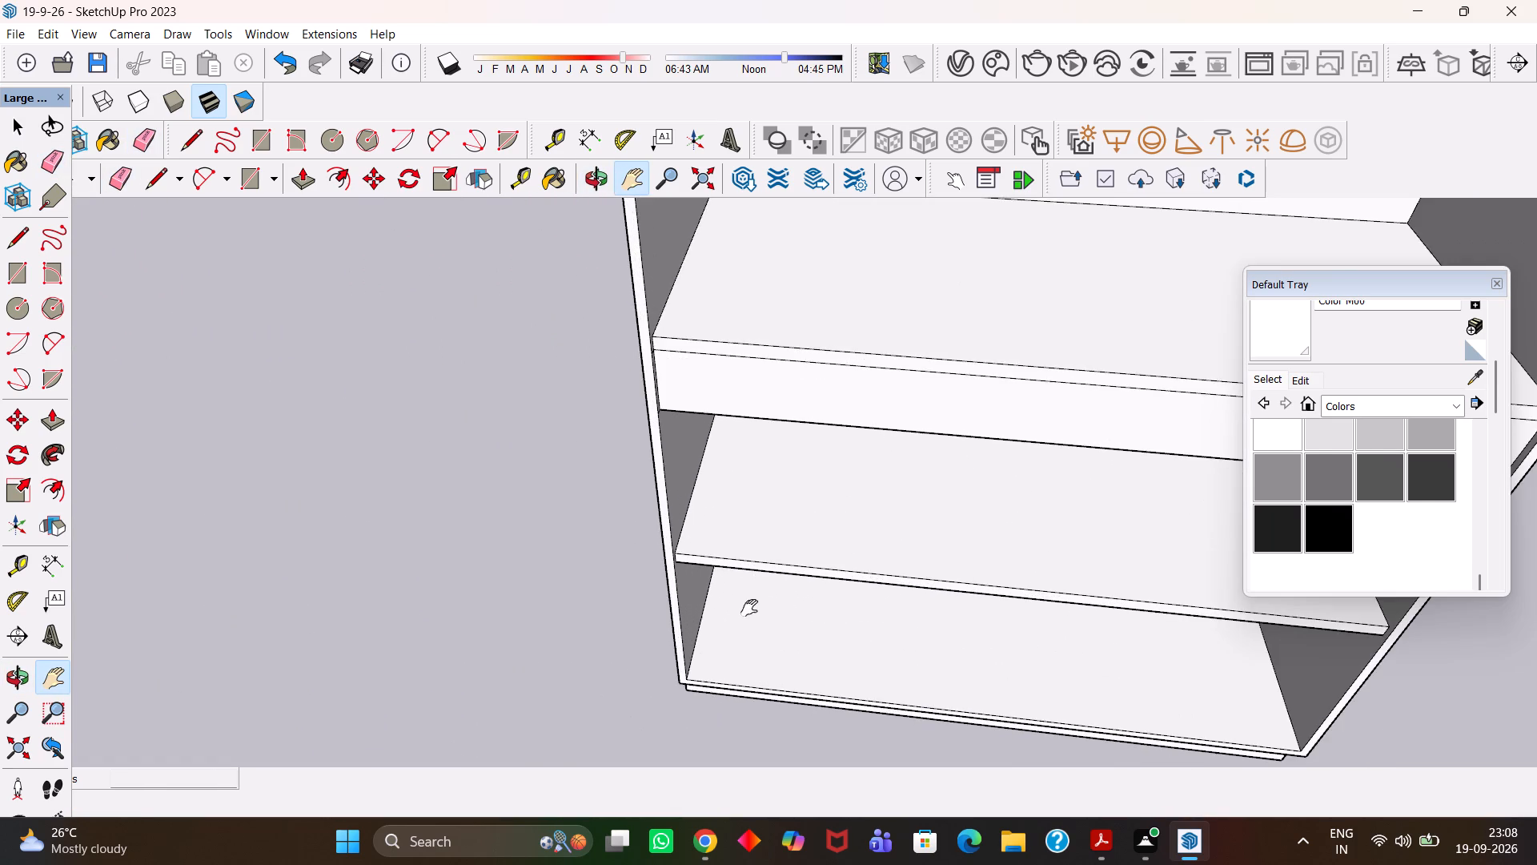
pyautogui.moveTo(749, 608); pyautogui.dragTo(810, 485, button='middle')
pyautogui.scroll(2, 799, 487)
pyautogui.scroll(-8, 797, 511)
pyautogui.moveTo(898, 467); pyautogui.dragTo(893, 478, button='middle')
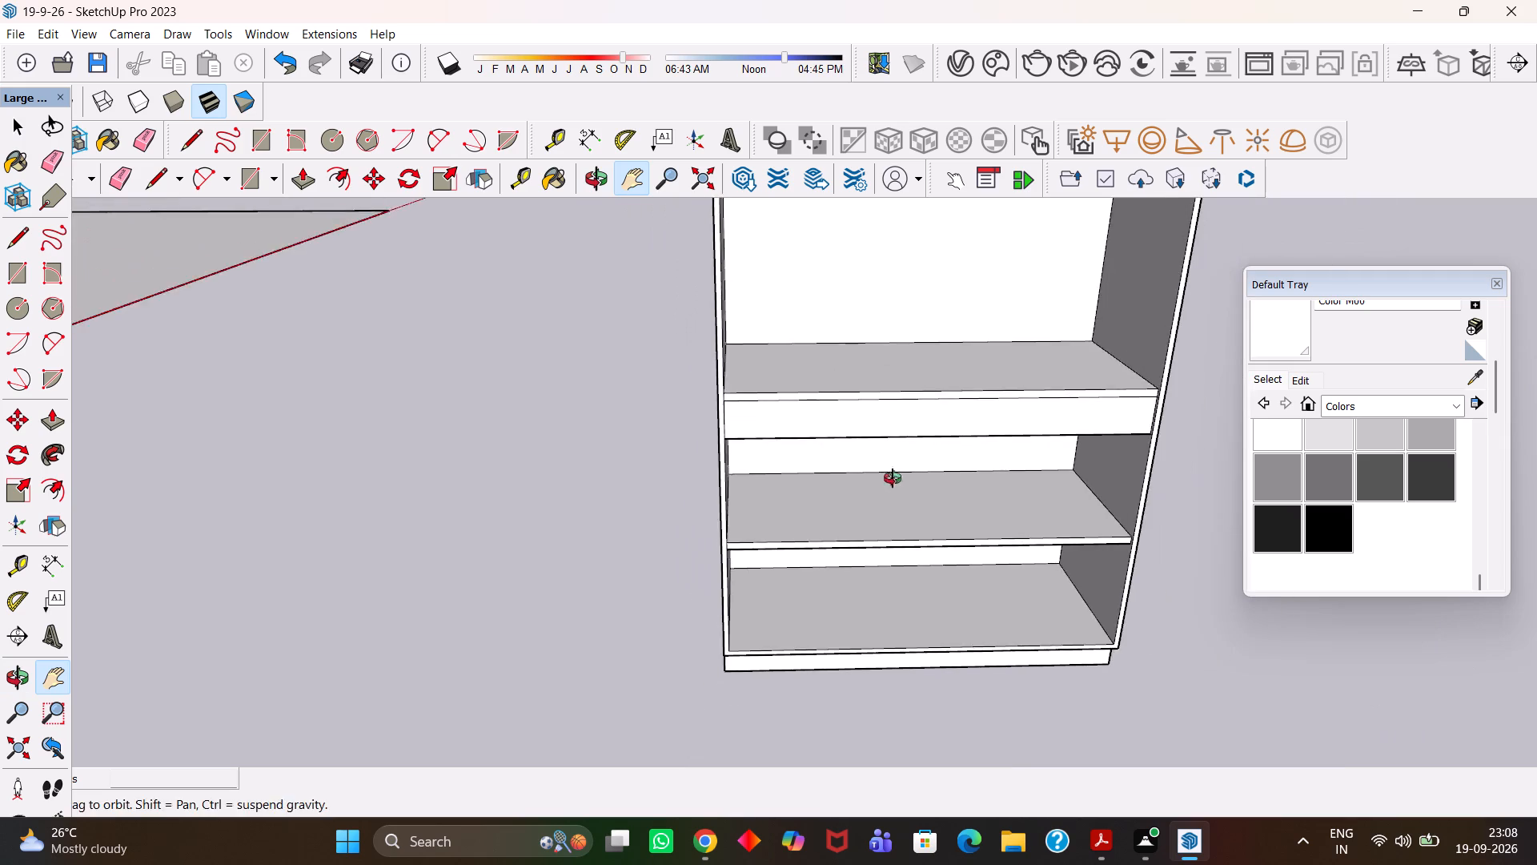
pyautogui.moveTo(893, 478); pyautogui.dragTo(849, 586, button='middle')
pyautogui.scroll(2, 849, 586)
pyautogui.scroll(-9, 849, 586)
pyautogui.moveTo(820, 533); pyautogui.dragTo(876, 583, button='middle')
pyautogui.scroll(3, 874, 445)
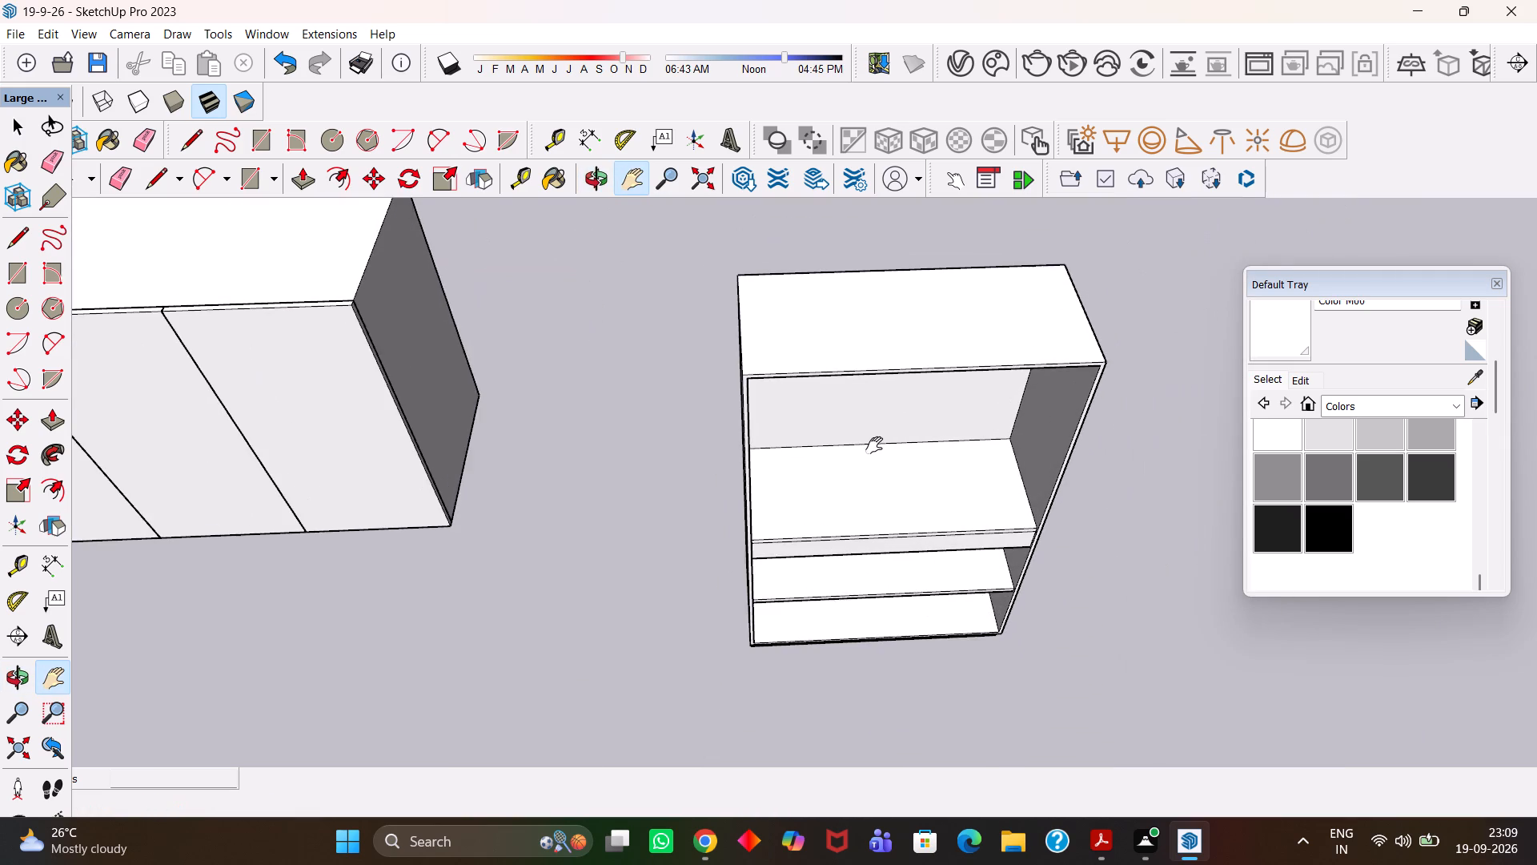
pyautogui.scroll(3, 873, 495)
pyautogui.scroll(-3, 873, 495)
pyautogui.moveTo(883, 530); pyautogui.dragTo(784, 513)
pyautogui.scroll(3, 781, 513)
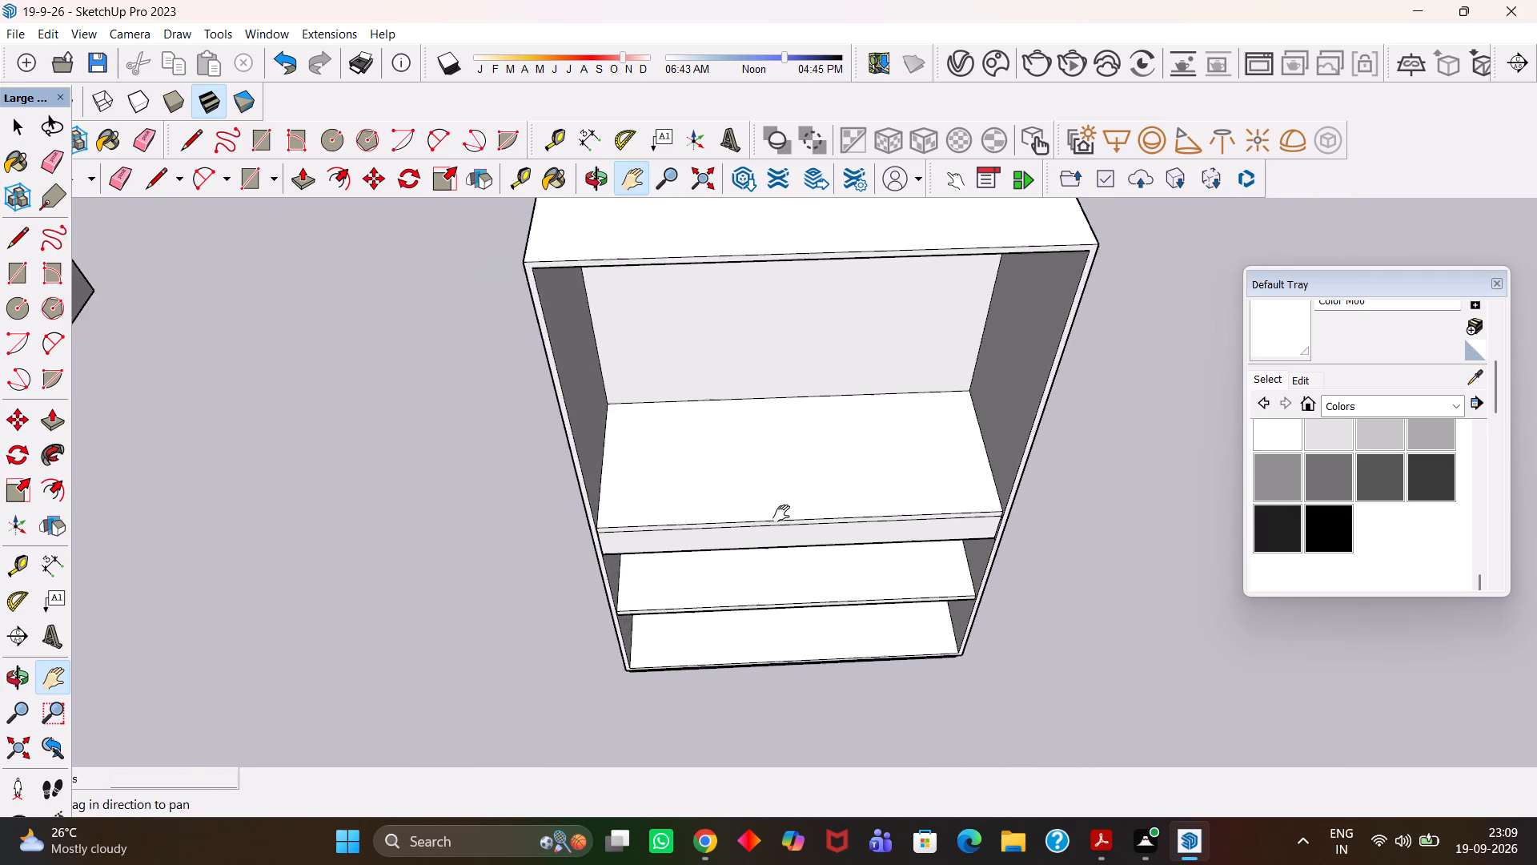
pyautogui.scroll(-3, 781, 513)
pyautogui.moveTo(847, 537); pyautogui.dragTo(827, 500, button='middle')
pyautogui.scroll(1, 827, 500)
pyautogui.scroll(-2, 827, 500)
pyautogui.moveTo(824, 502); pyautogui.dragTo(819, 541)
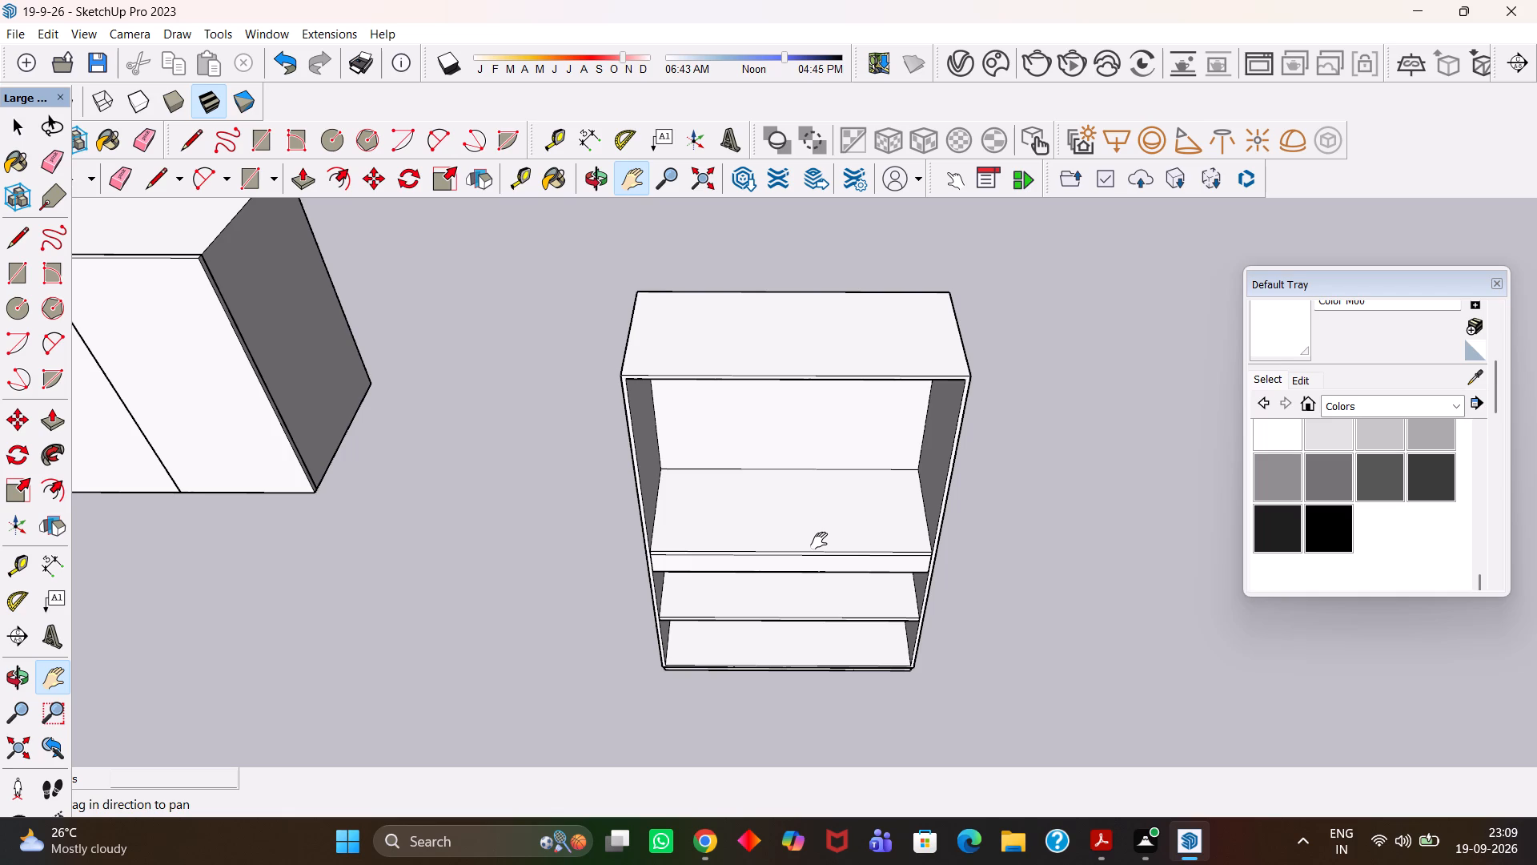
# Place a vertical guide 2' 3 1/2" from the tall cabinet's left side edge, through the midpoint of its top front edge.
pyautogui.scroll(7, 819, 541)
pyautogui.press('t')
pyautogui.press('t')
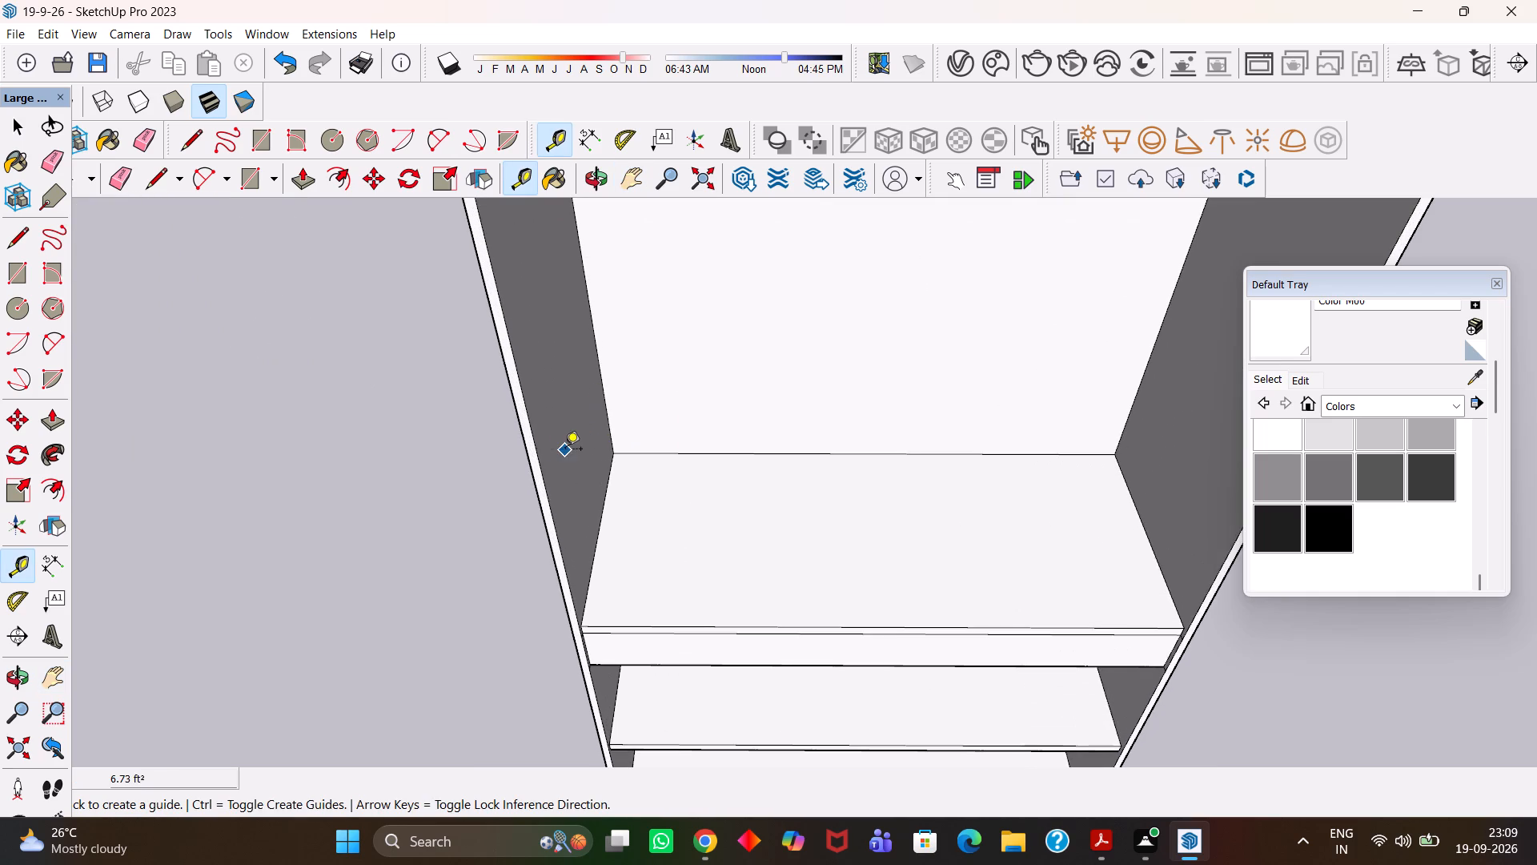
pyautogui.click(523, 453)
pyautogui.scroll(-8, 611, 446)
pyautogui.scroll(2, 744, 407)
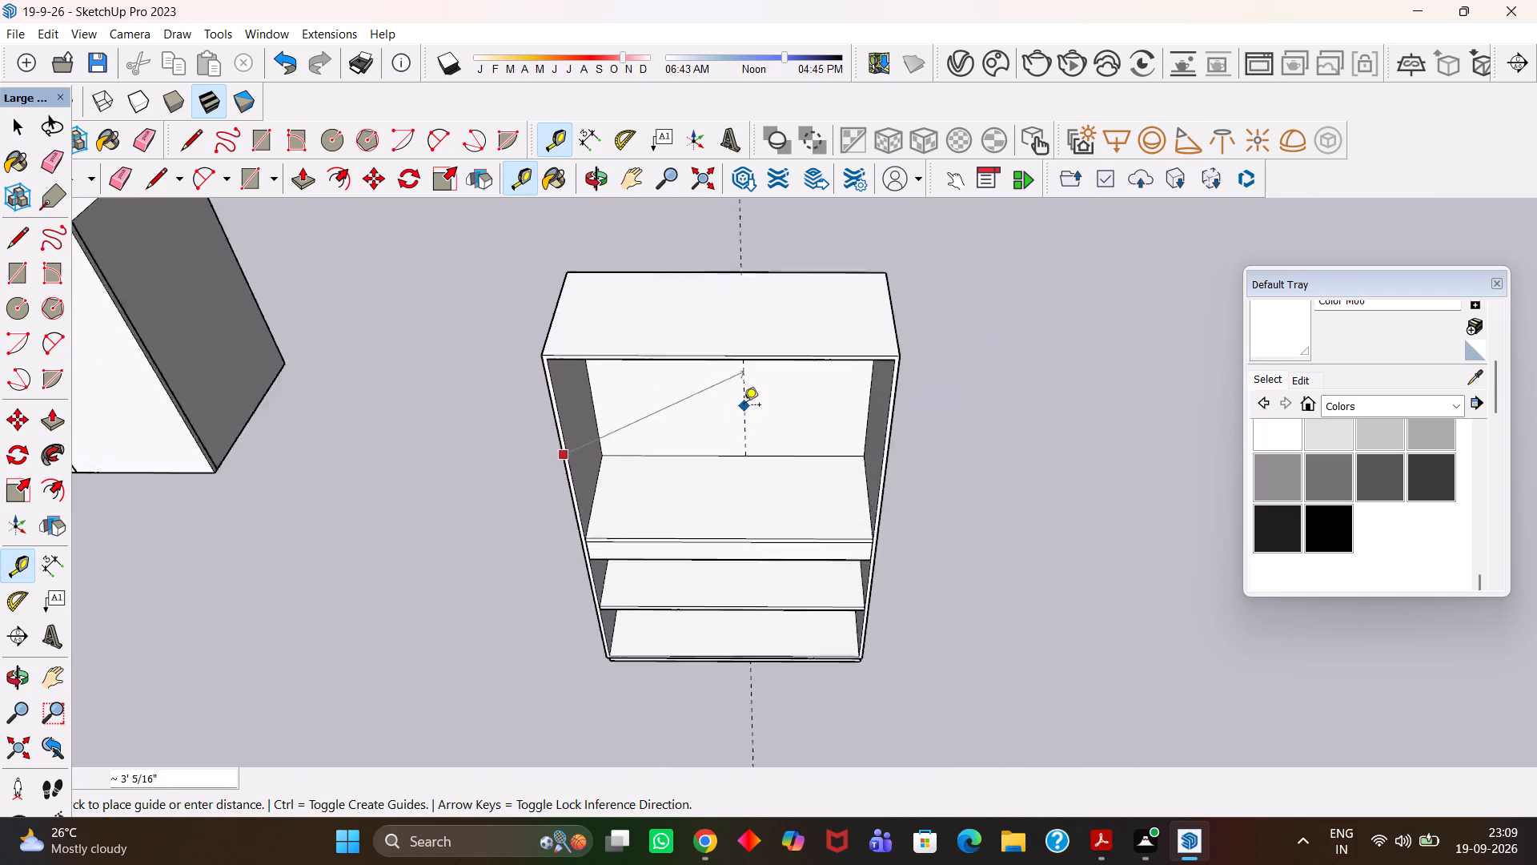
pyautogui.scroll(1, 744, 406)
pyautogui.click(715, 336)
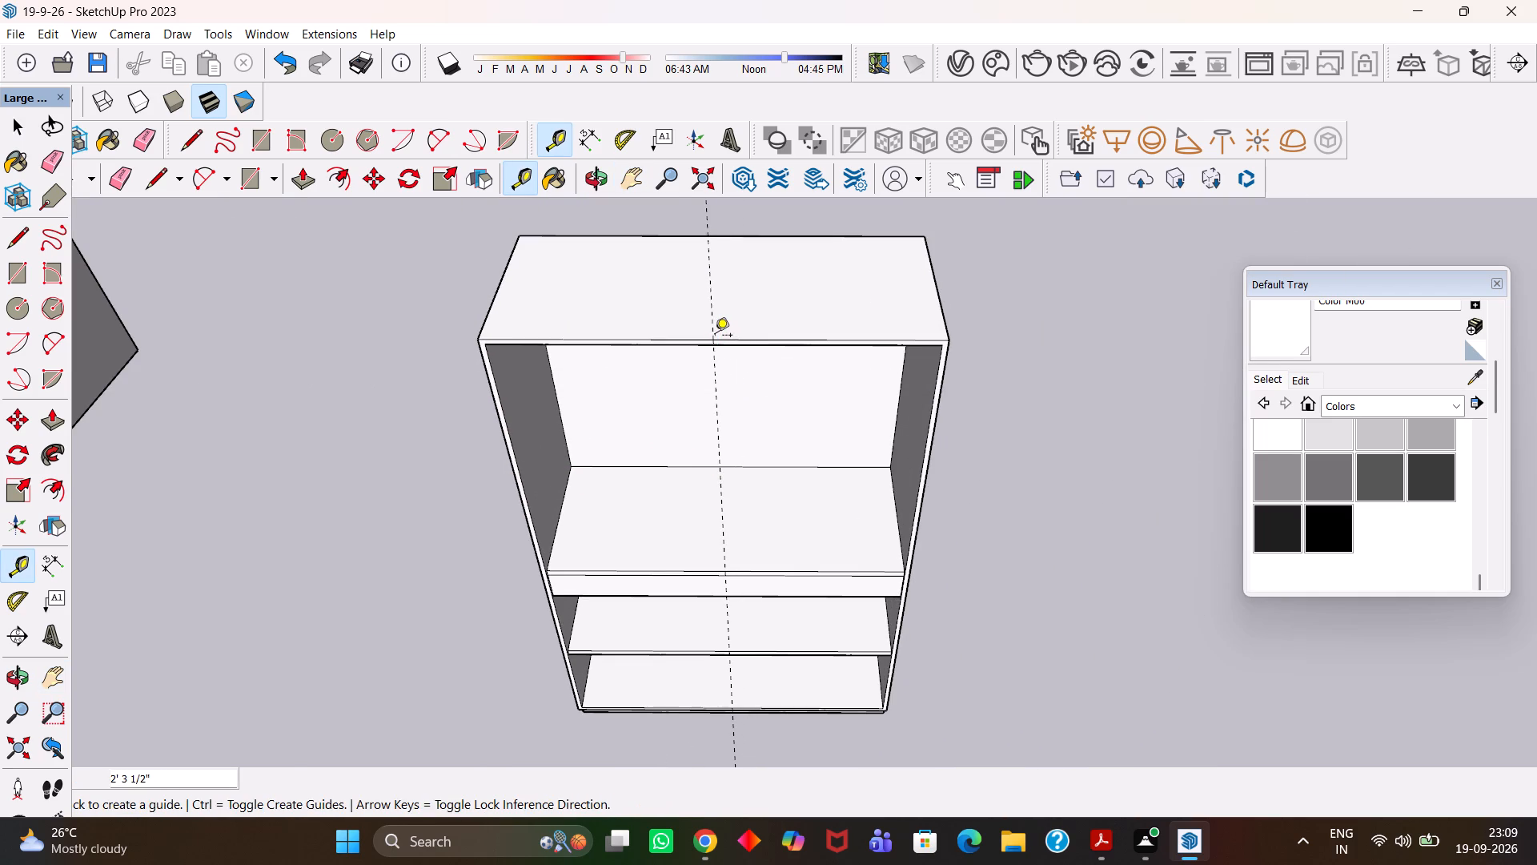
# Draw a rectangle over the right half of the tall cabinet's front, from the top midpoint at the guide to the bottom right corner.
pyautogui.press('r')
pyautogui.scroll(4, 715, 336)
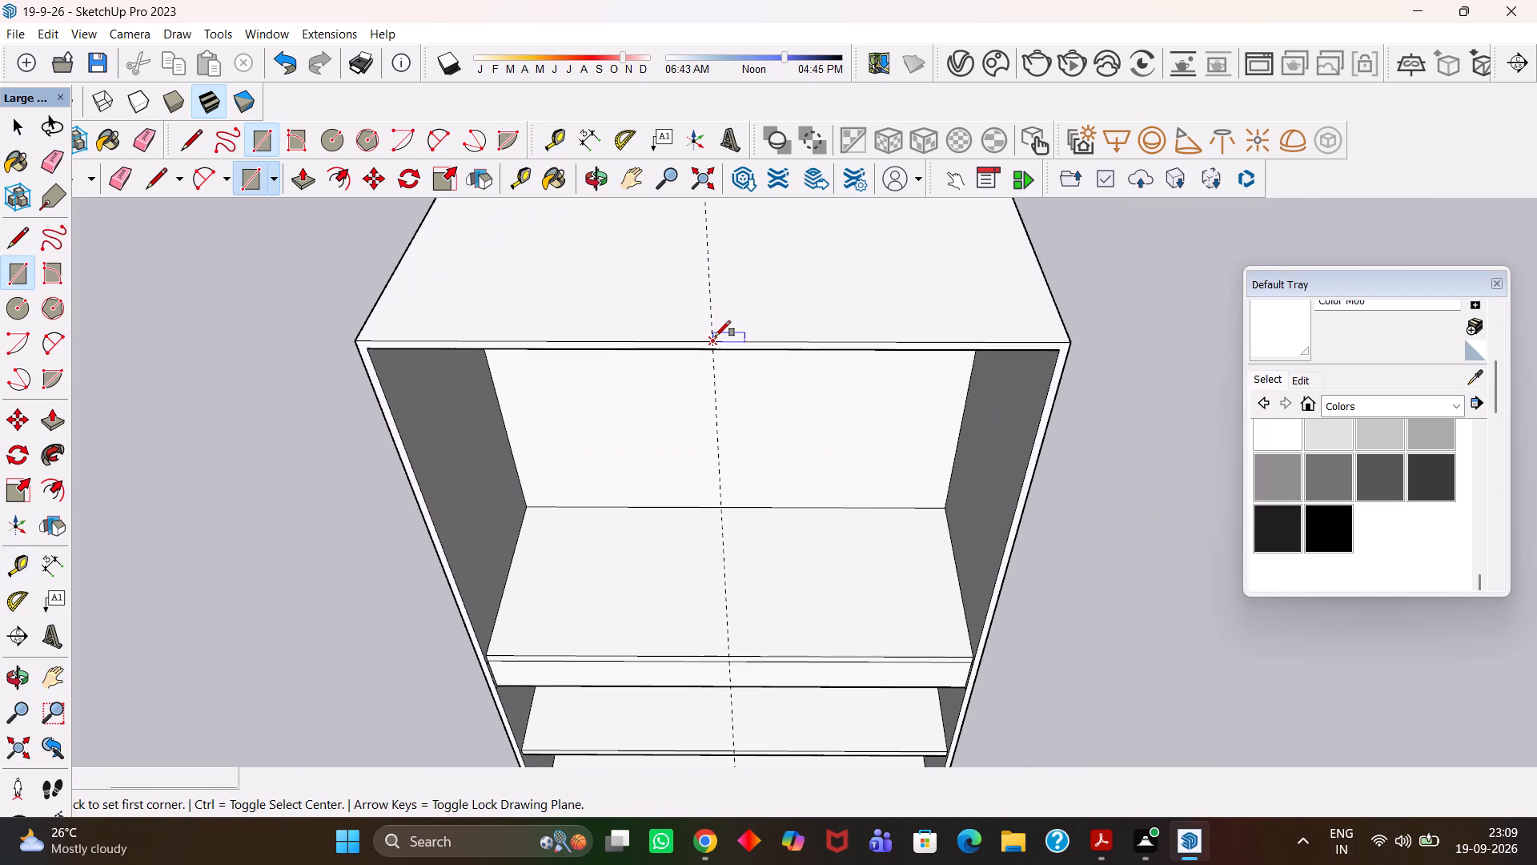
pyautogui.click(715, 336)
pyautogui.scroll(-5, 869, 559)
pyautogui.press('h')
pyautogui.moveTo(898, 621); pyautogui.dragTo(853, 473)
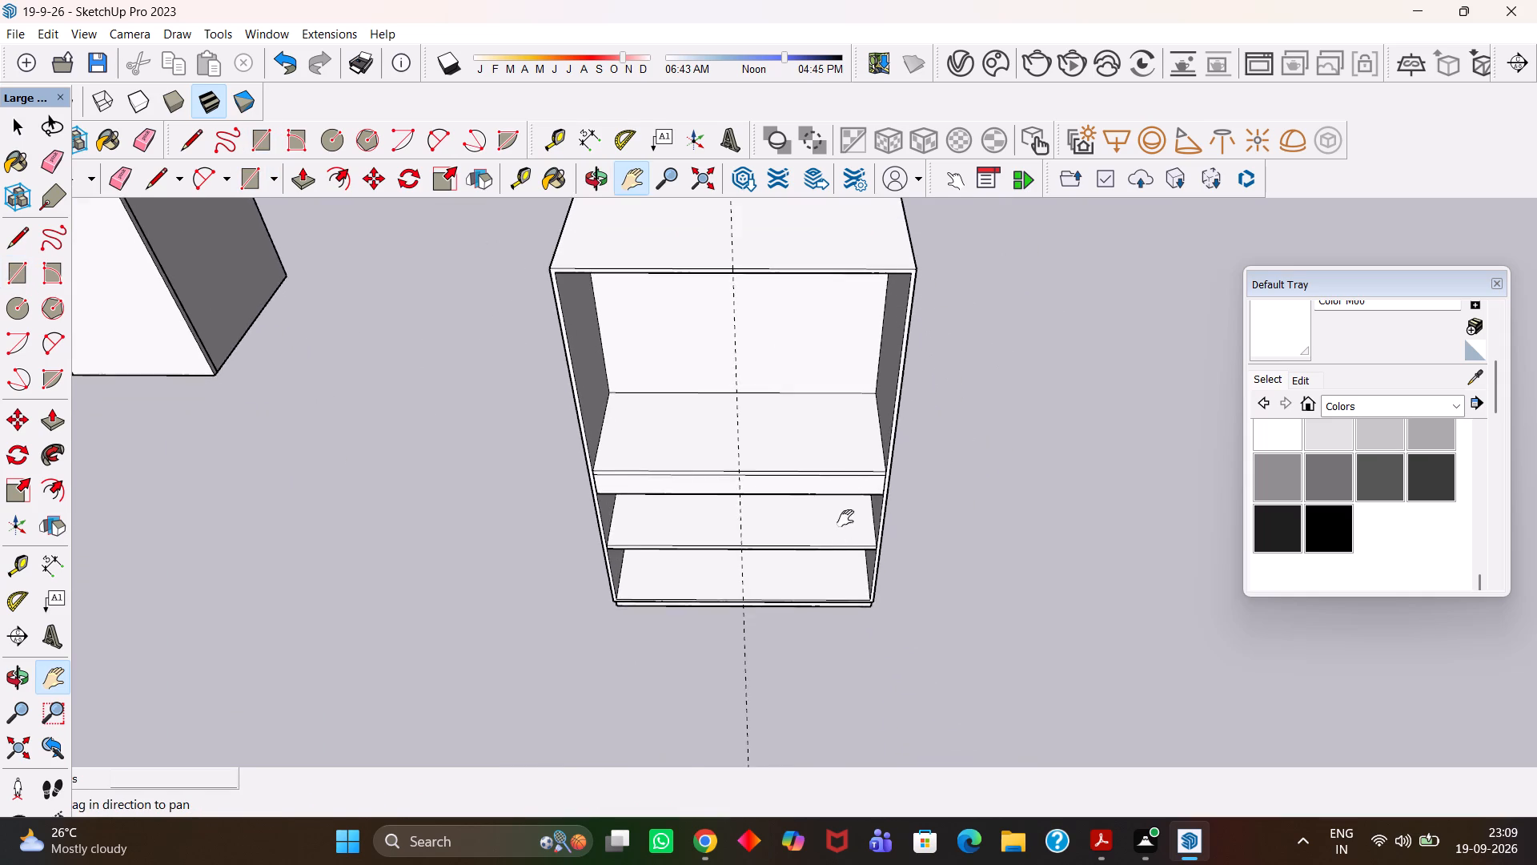
pyautogui.scroll(15, 841, 549)
pyautogui.press('Escape')
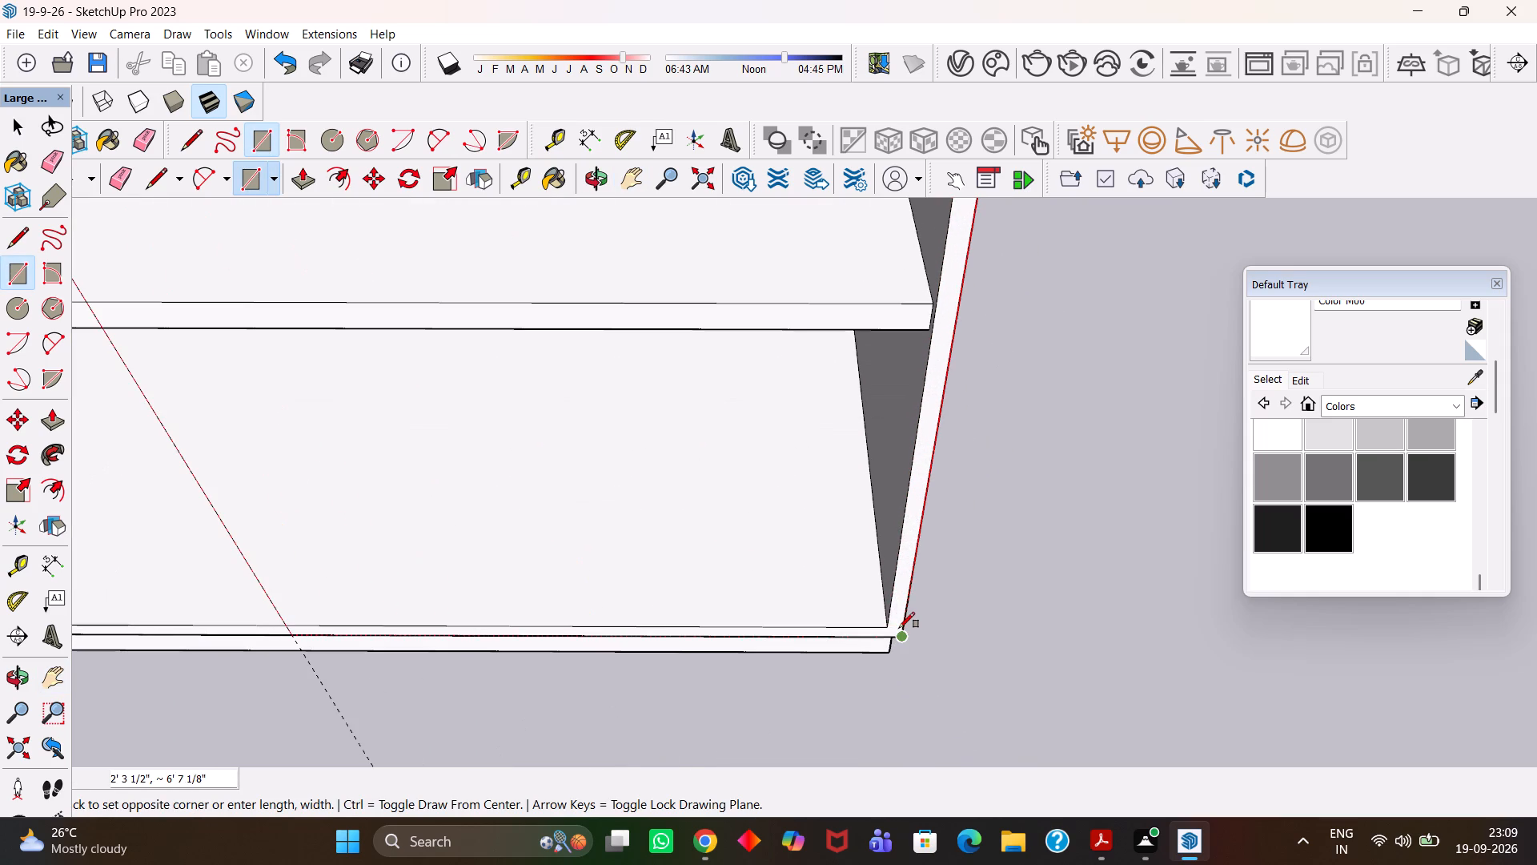
pyautogui.click(899, 628)
pyautogui.scroll(-14, 890, 629)
pyautogui.press('h')
pyautogui.press('space')
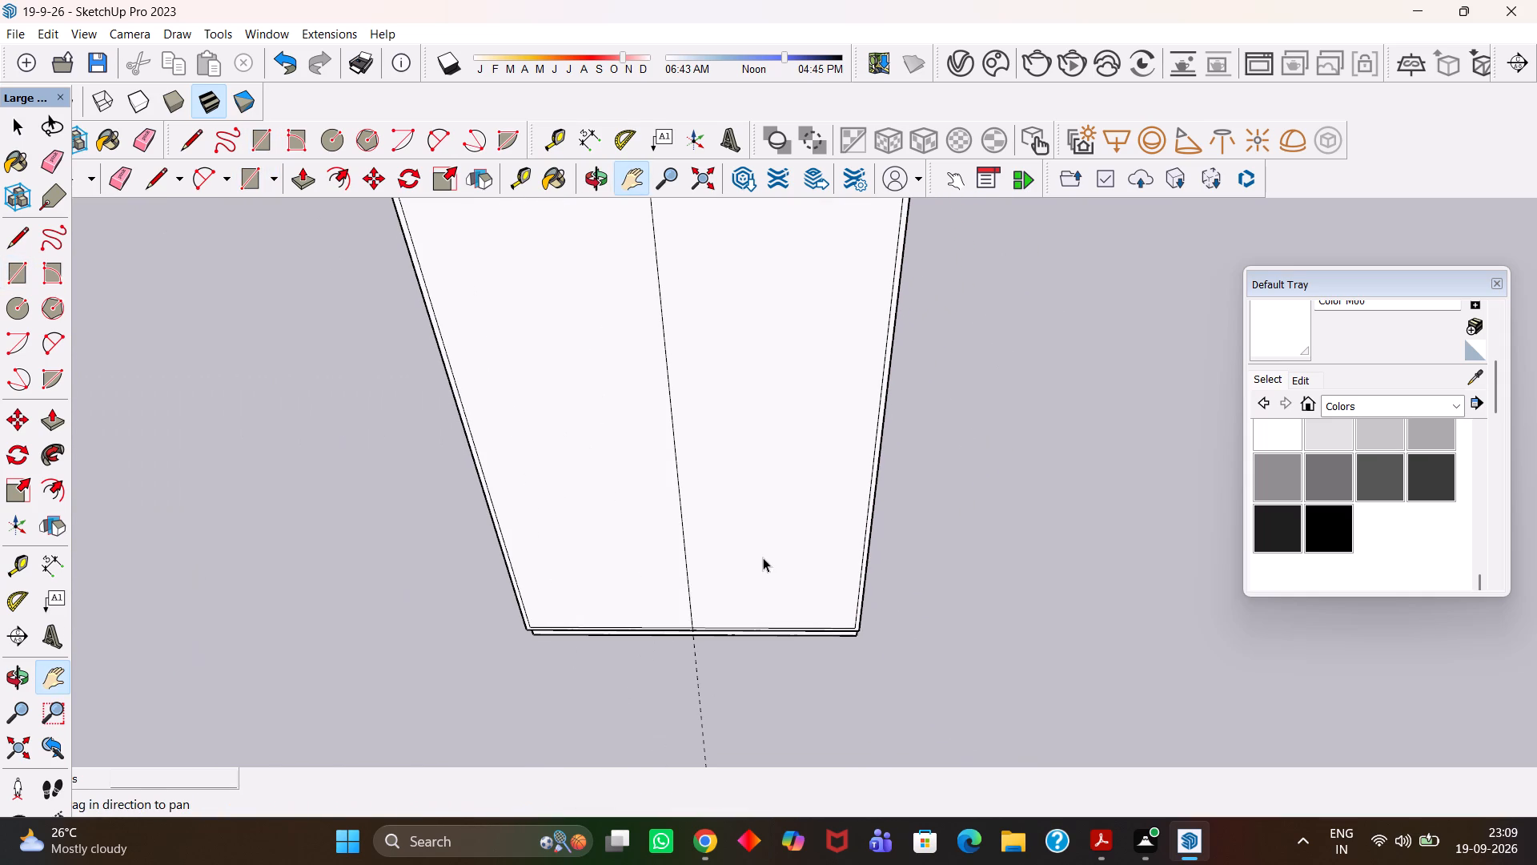
# Copy the right-half front face out to the empty space beside the tall cabinet.
pyautogui.click(762, 552)
pyautogui.scroll(-5, 762, 552)
pyautogui.press('m')
pyautogui.click(762, 552)
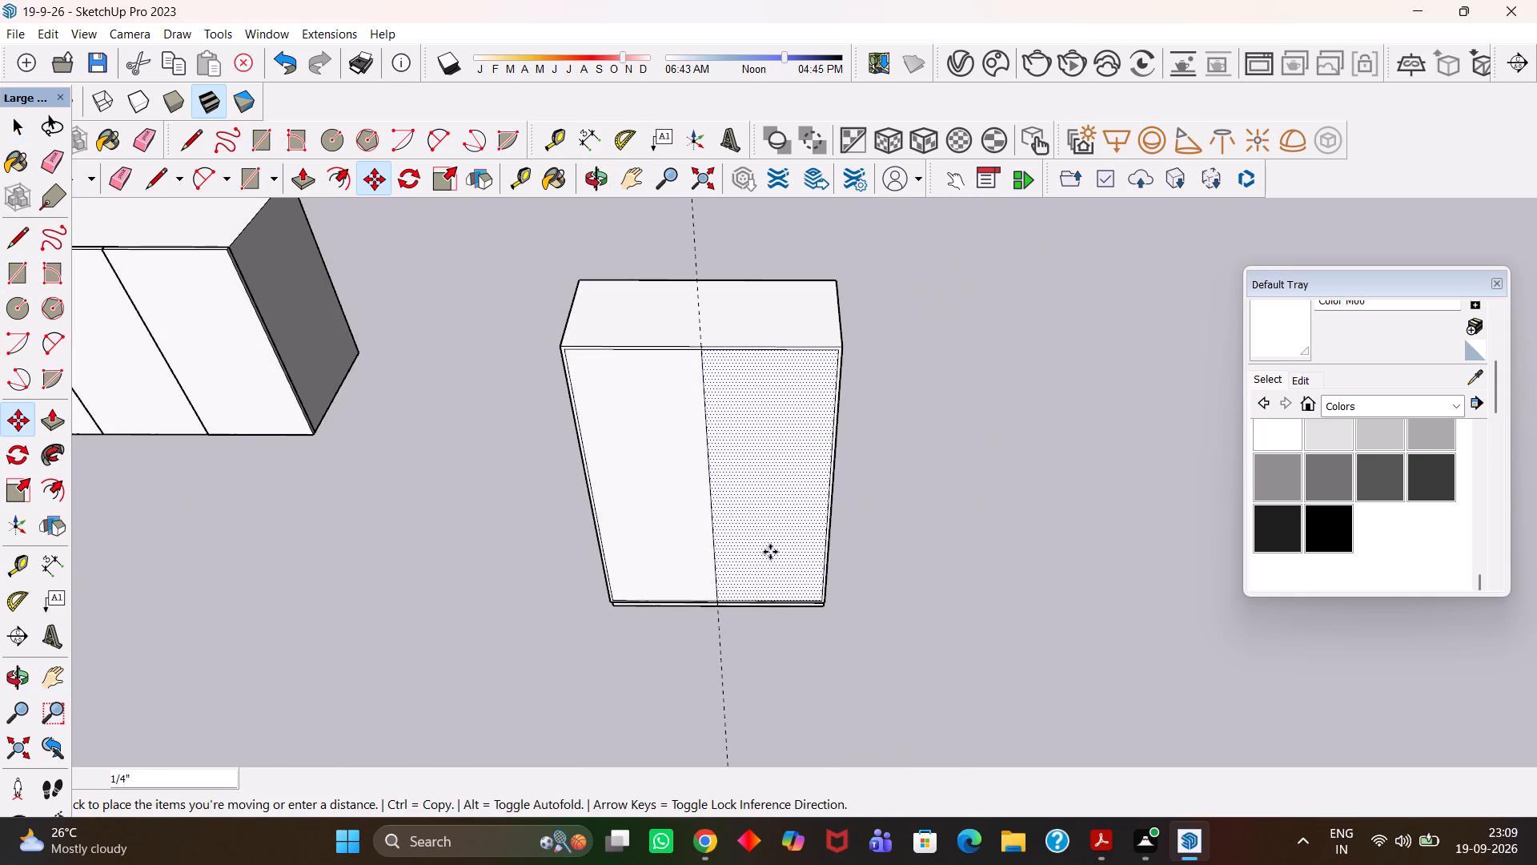
pyautogui.click(946, 599)
# Extrude the copied face 18 mm to form a door panel.
pyautogui.press('p')
pyautogui.click(947, 589)
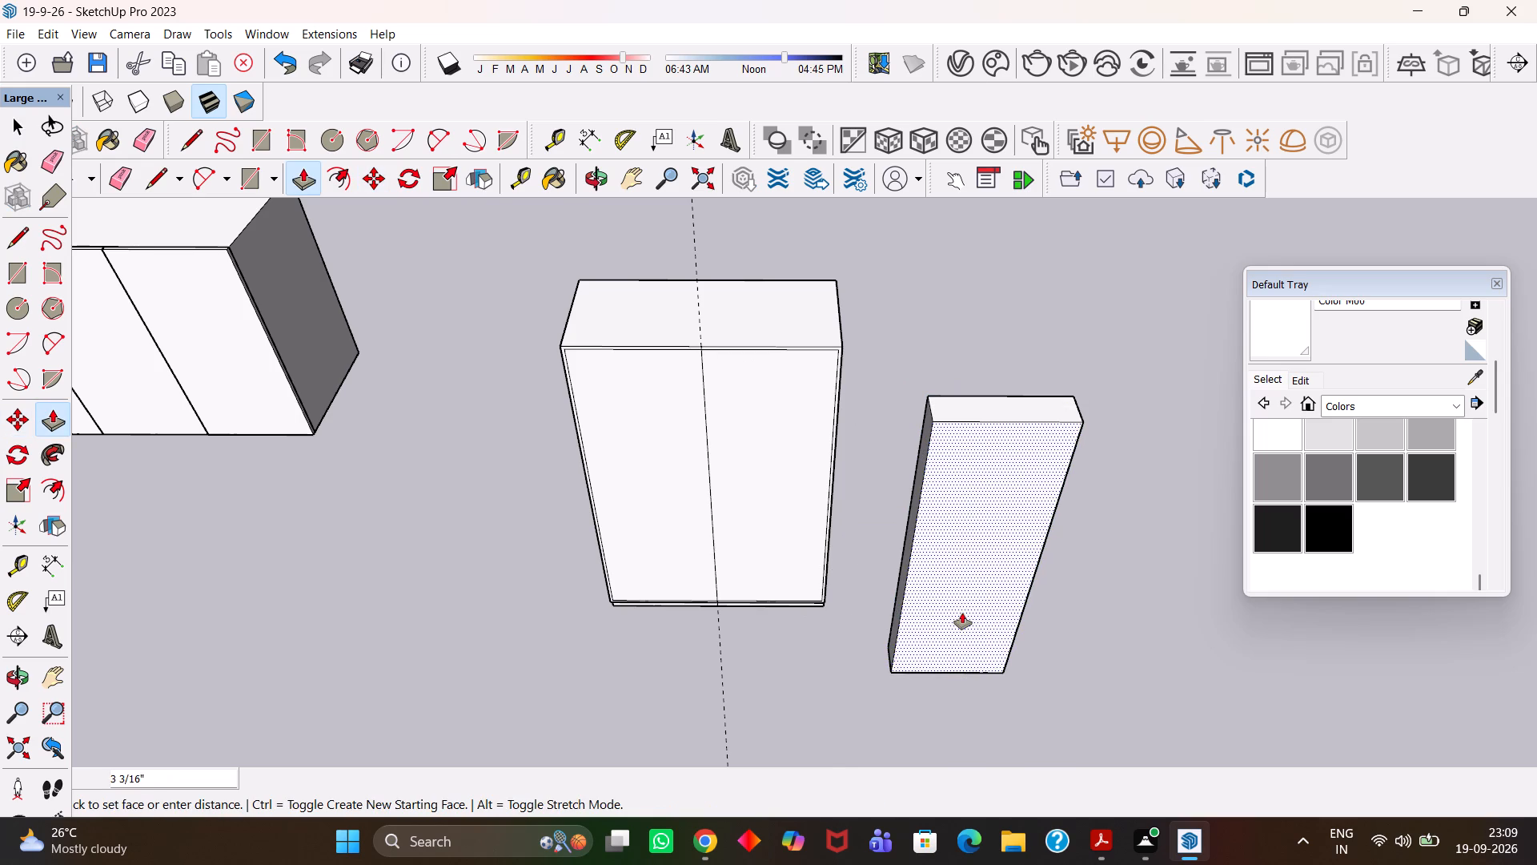
pyautogui.write('18mm')
pyautogui.press('Return')
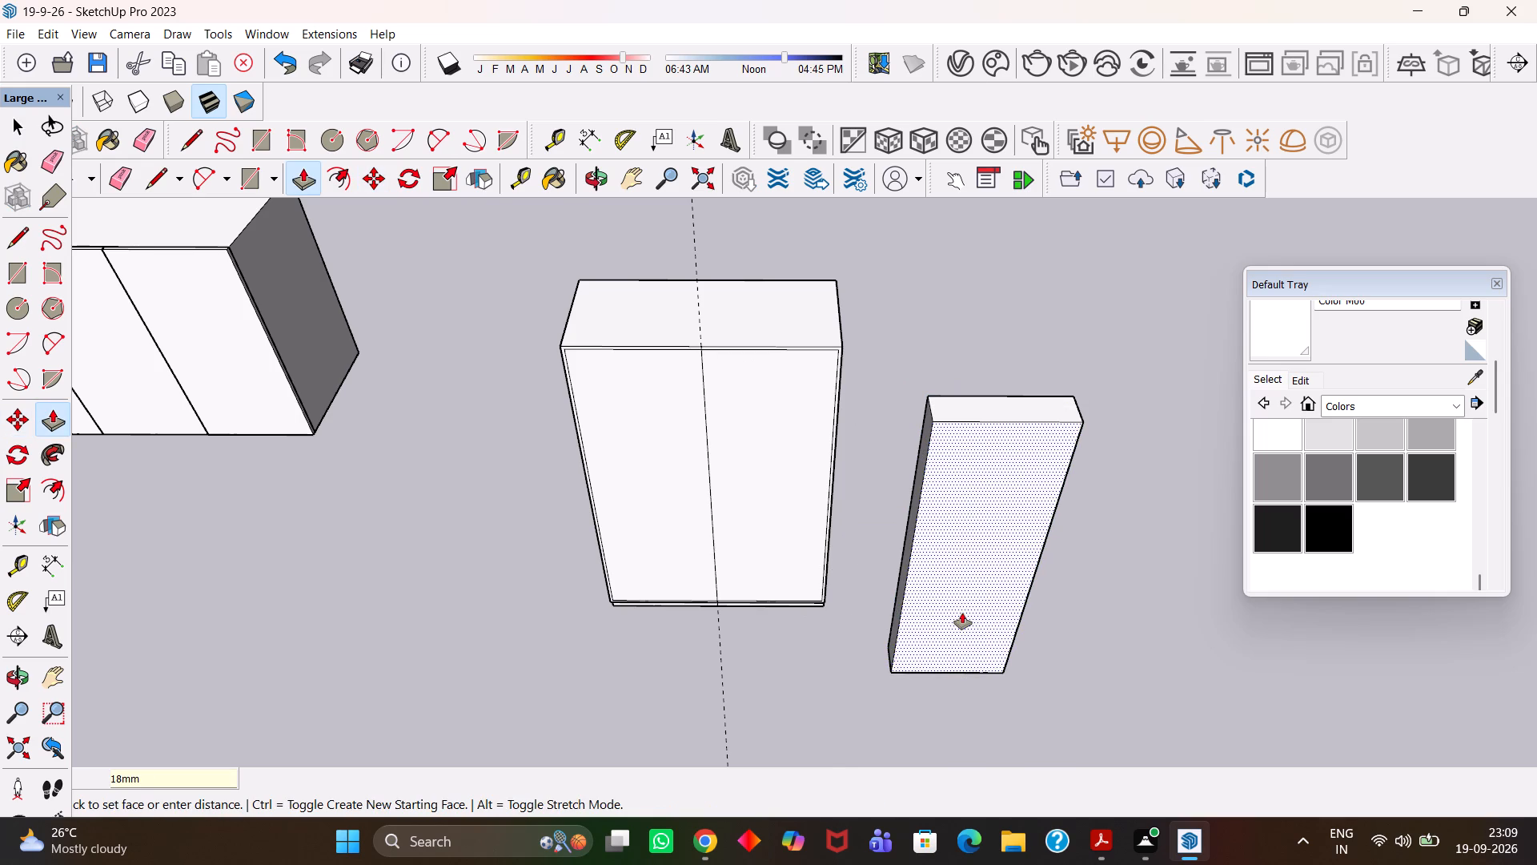
# Delete the two faces covering the tall cabinet's front and erase the centre edge and guide.
pyautogui.press('h')
pyautogui.scroll(6, 962, 613)
pyautogui.scroll(-5, 953, 587)
pyautogui.moveTo(921, 564); pyautogui.dragTo(924, 604, button='middle')
pyautogui.press('space')
pyautogui.click(717, 473)
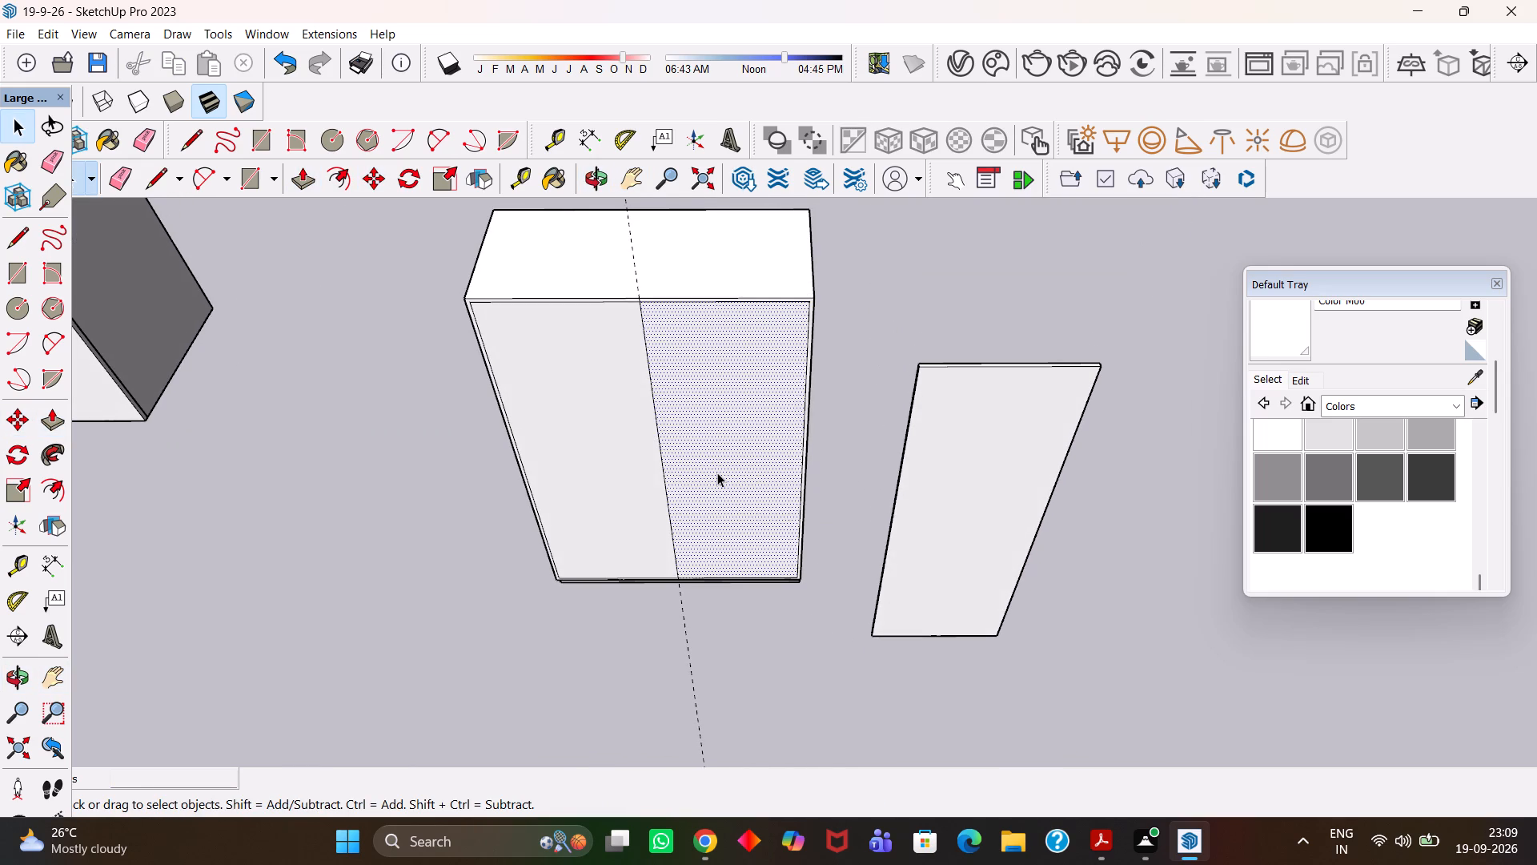
pyautogui.scroll(4, 717, 473)
pyautogui.press('Delete')
pyautogui.click(500, 458)
pyautogui.press('Delete')
pyautogui.scroll(-4, 527, 461)
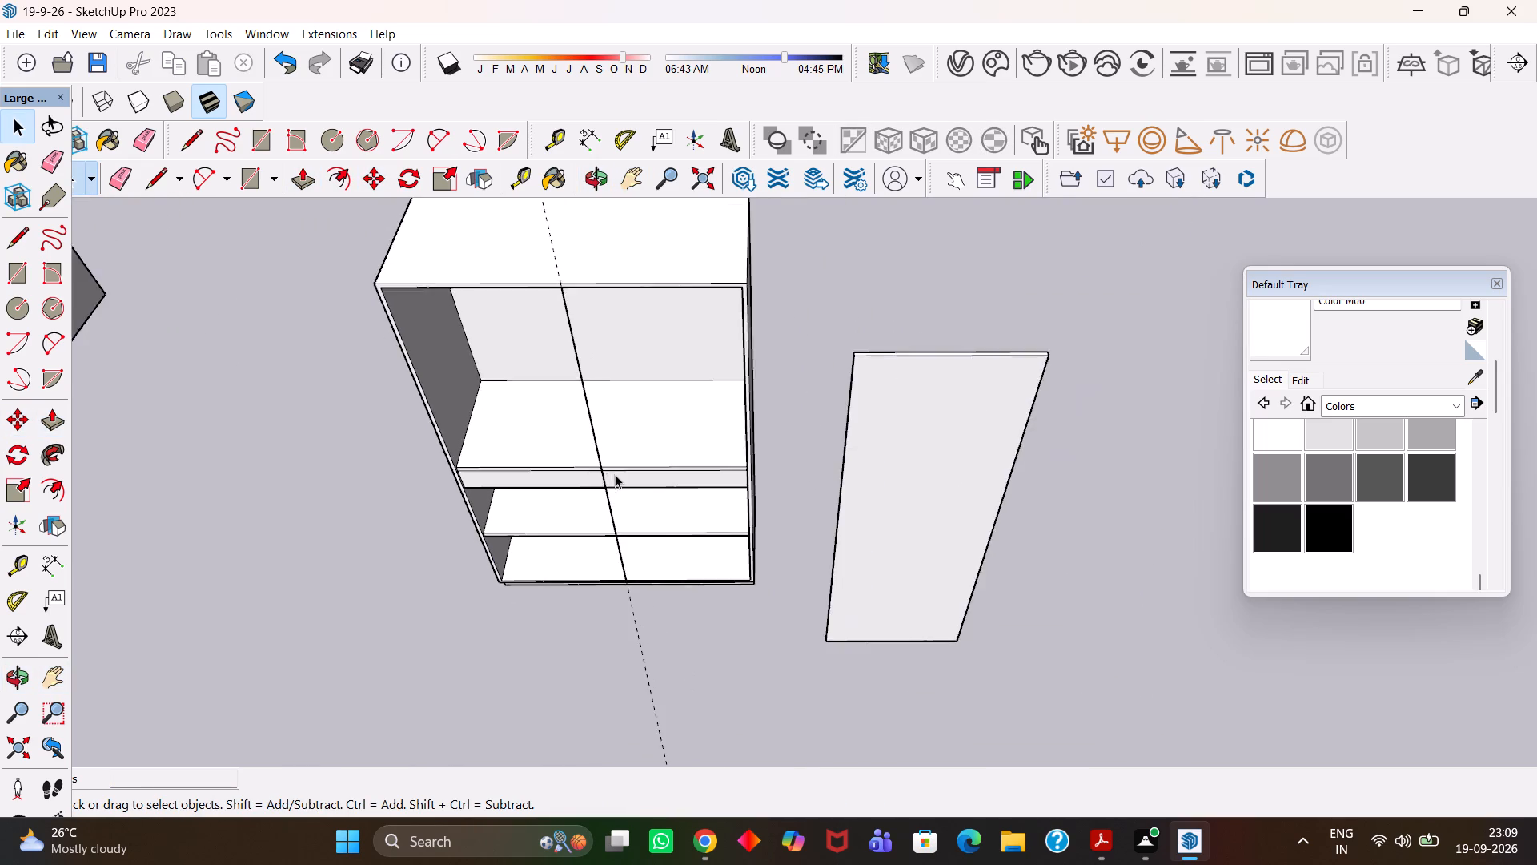
pyautogui.scroll(2, 615, 474)
pyautogui.press('e')
pyautogui.moveTo(624, 457); pyautogui.dragTo(581, 439)
pyautogui.scroll(-2, 564, 439)
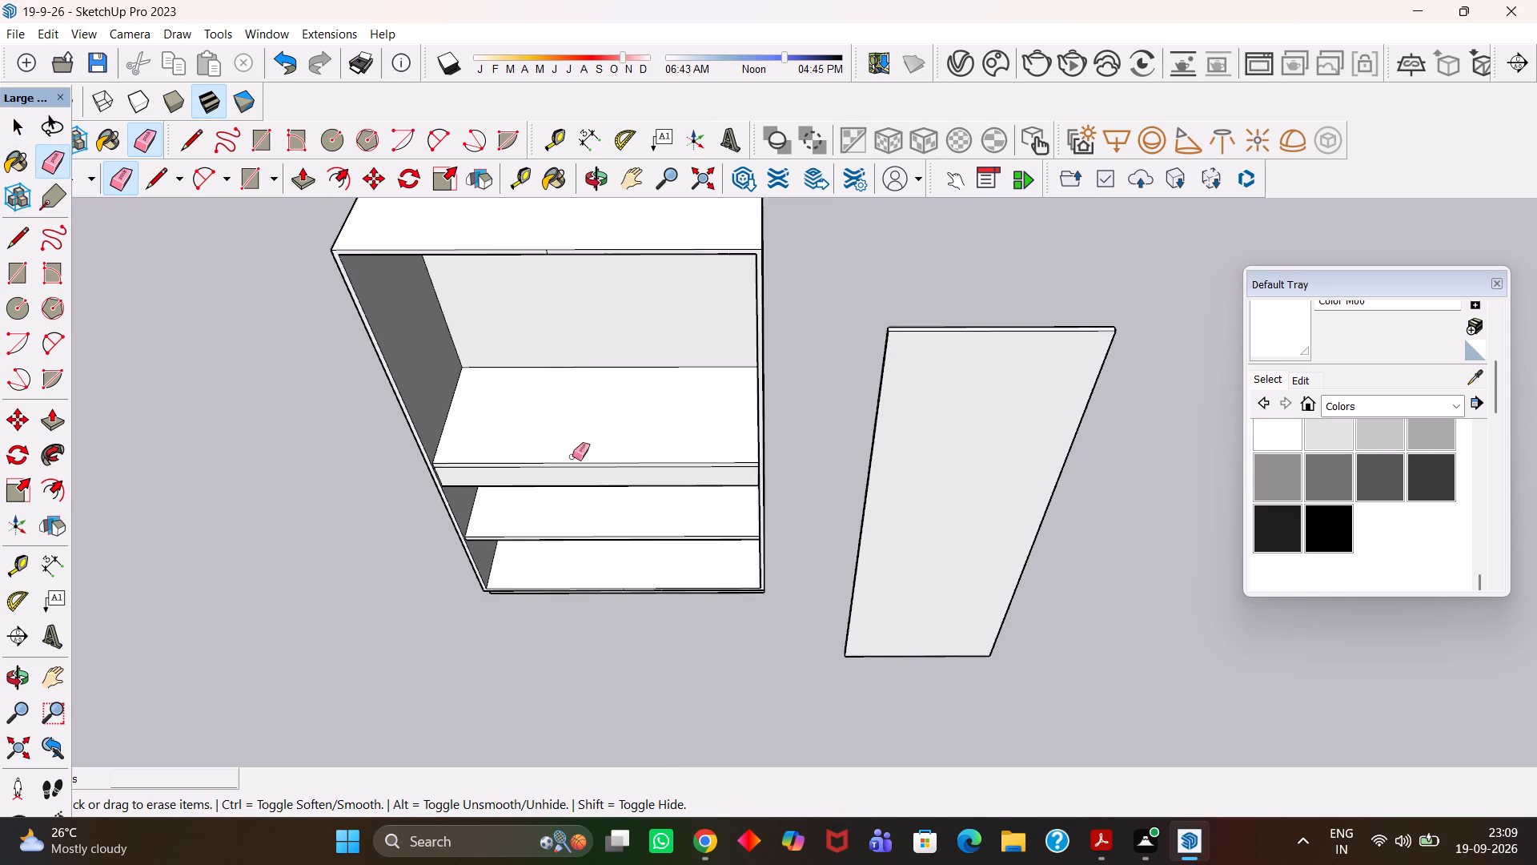
# Select the whole loose door panel and make it a group.
pyautogui.scroll(-2, 572, 457)
pyautogui.moveTo(754, 526); pyautogui.dragTo(762, 545, button='middle')
pyautogui.scroll(1, 766, 545)
pyautogui.press('space')
pyautogui.tripleClick(857, 494)
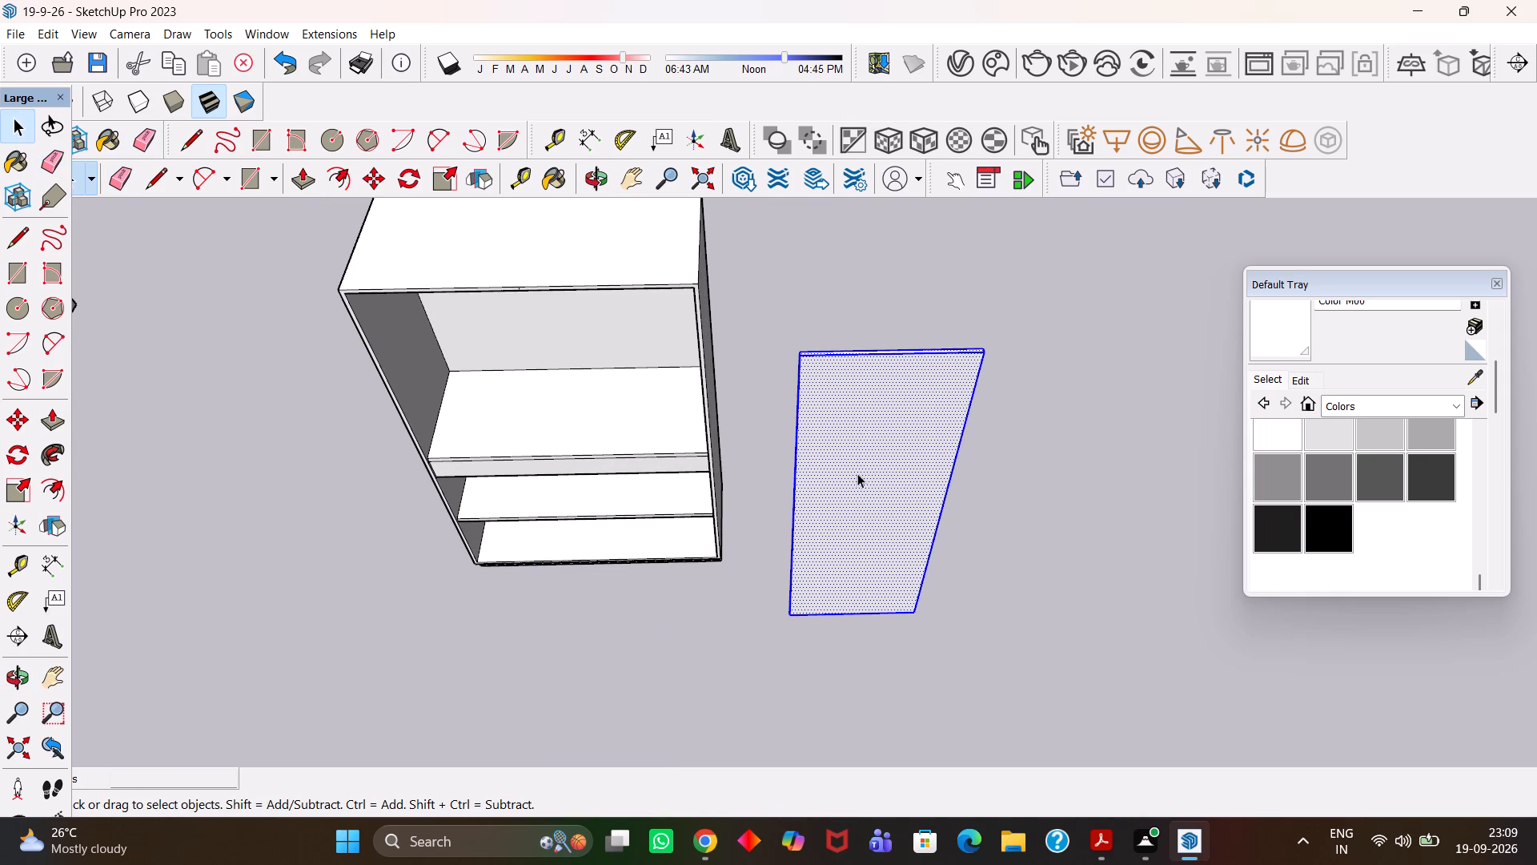
pyautogui.scroll(4, 856, 421)
pyautogui.scroll(-1, 888, 529)
pyautogui.moveTo(887, 440); pyautogui.dragTo(885, 505, button='middle')
pyautogui.scroll(-1, 885, 505)
pyautogui.rightClick(879, 473)
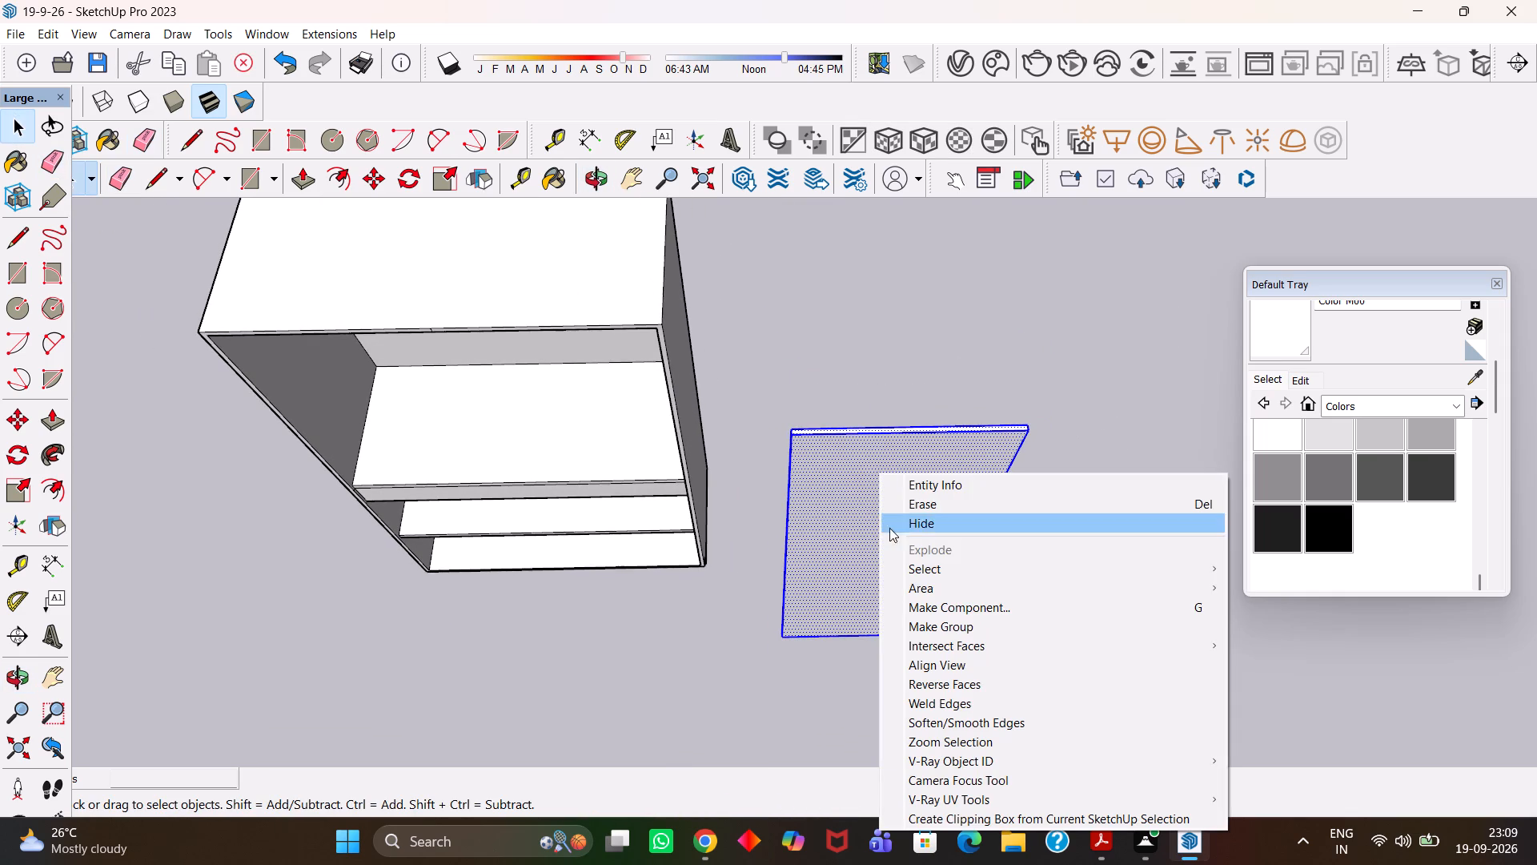
pyautogui.click(958, 629)
# Move the door group by its top right corner onto the top right front corner of the tall cabinet.
pyautogui.moveTo(882, 491); pyautogui.dragTo(889, 506, button='middle')
pyautogui.scroll(1, 889, 506)
pyautogui.press('m')
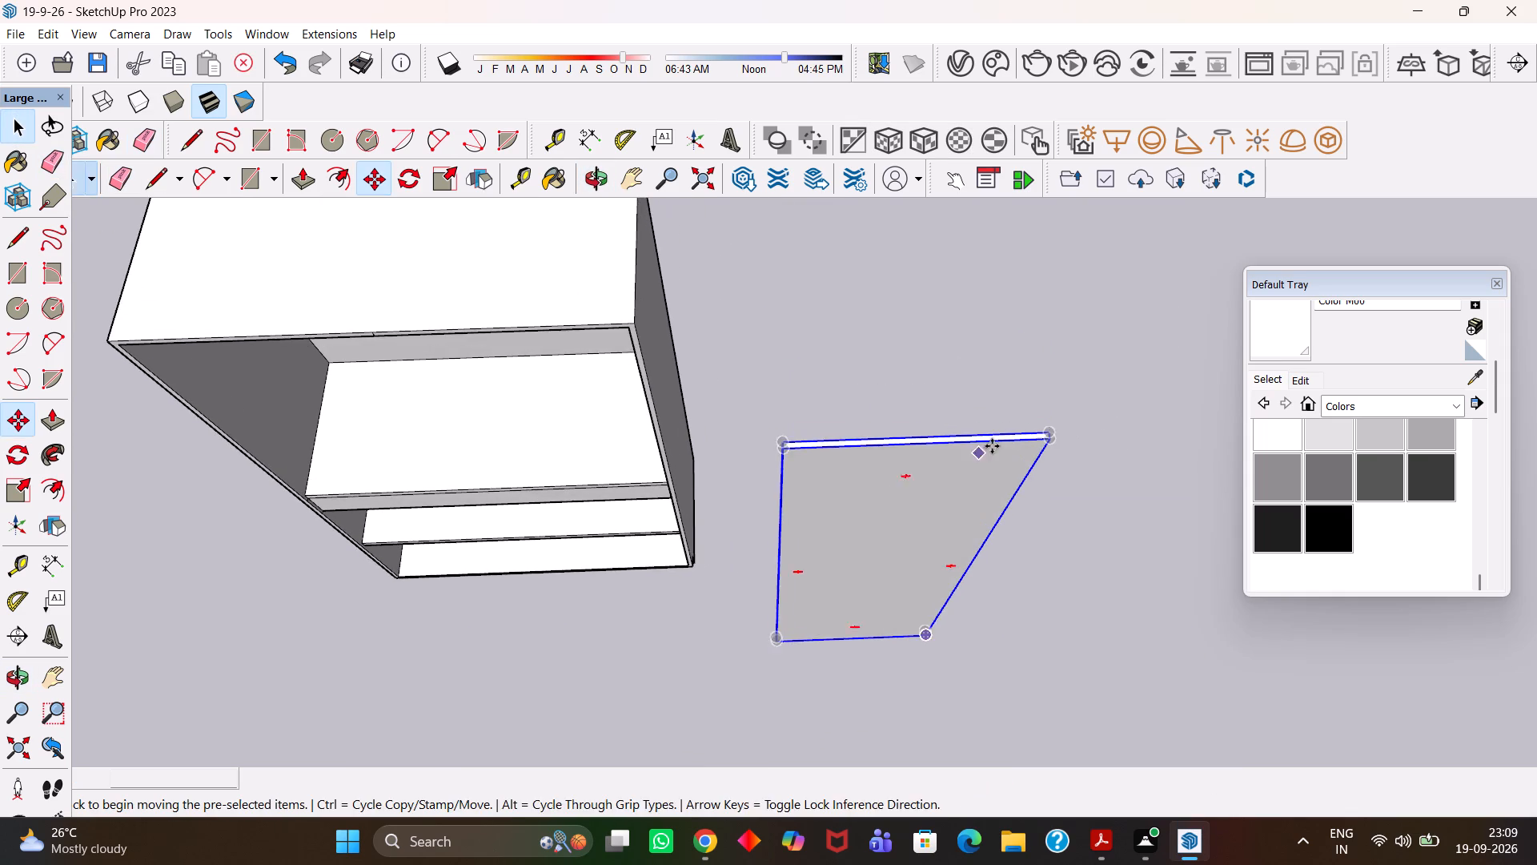
pyautogui.scroll(2, 1026, 428)
pyautogui.click(1069, 428)
pyautogui.press('h')
pyautogui.scroll(1, 838, 412)
pyautogui.scroll(-4, 837, 412)
pyautogui.moveTo(684, 388); pyautogui.dragTo(881, 444)
pyautogui.scroll(3, 858, 443)
pyautogui.press('Escape')
pyautogui.scroll(2, 885, 399)
pyautogui.click(888, 392)
# Copy the door along the cabinet's top front edge so it meets the top left corner and covers the left half.
pyautogui.scroll(2, 878, 390)
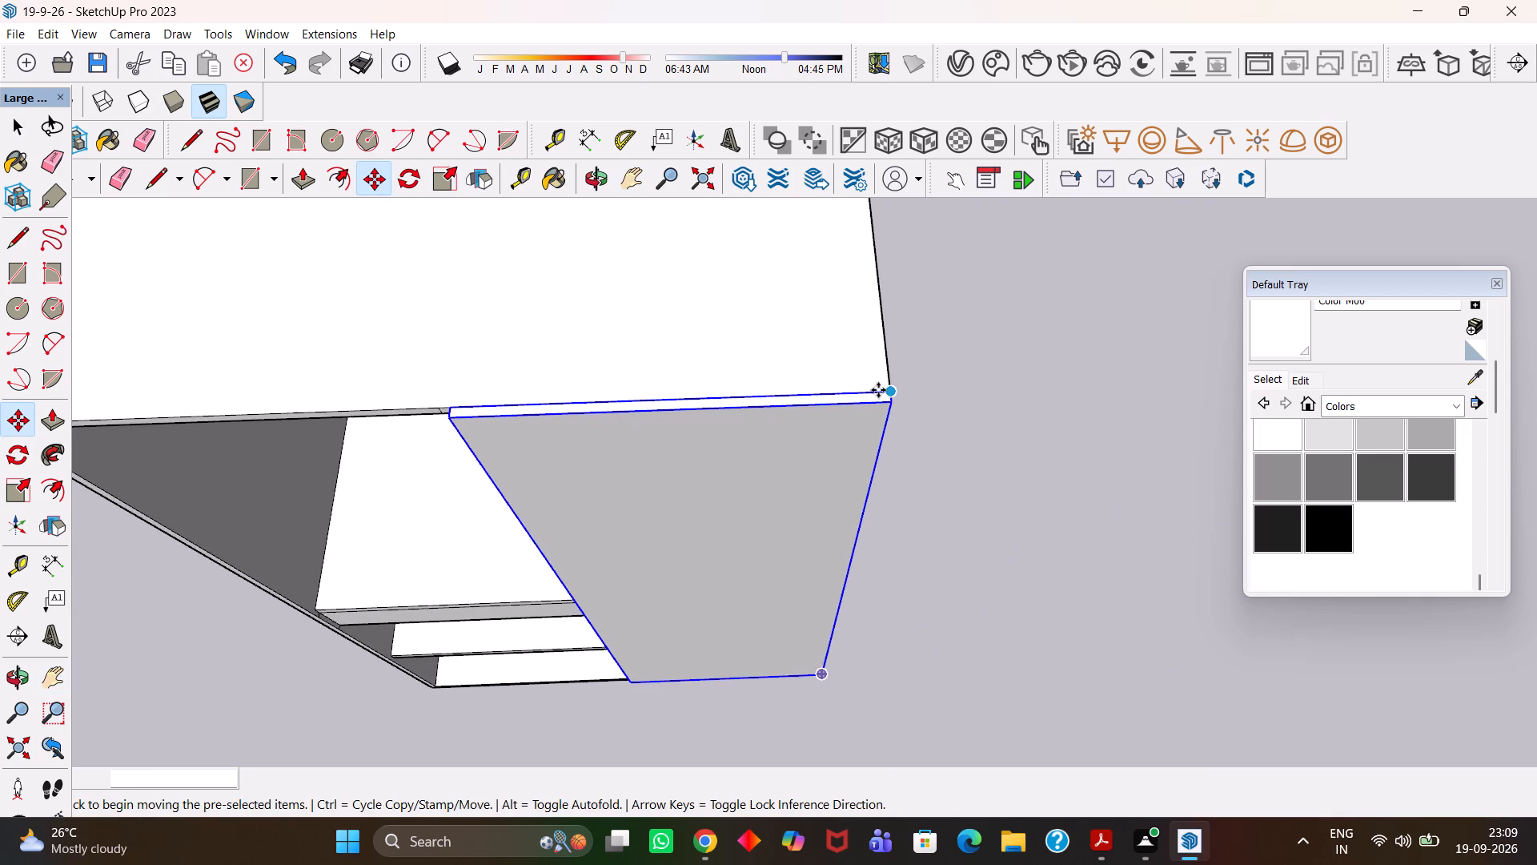
pyautogui.scroll(2, 878, 390)
pyautogui.scroll(-5, 878, 390)
pyautogui.press('h')
pyautogui.moveTo(648, 363); pyautogui.dragTo(830, 377)
pyautogui.scroll(-3, 830, 377)
pyautogui.press('m')
pyautogui.scroll(4, 748, 415)
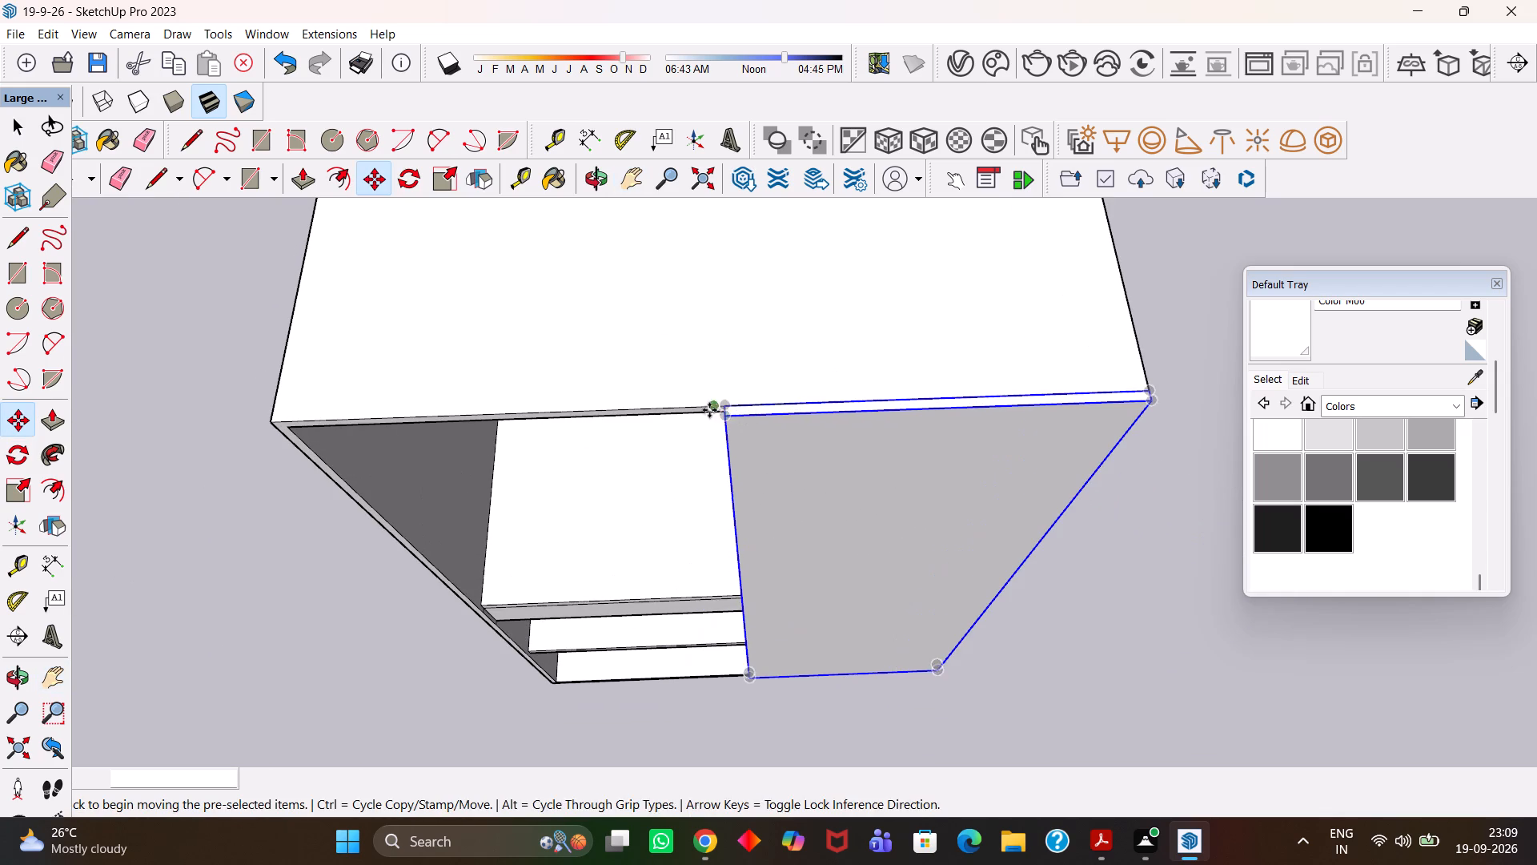
pyautogui.click(720, 400)
pyautogui.scroll(2, 476, 411)
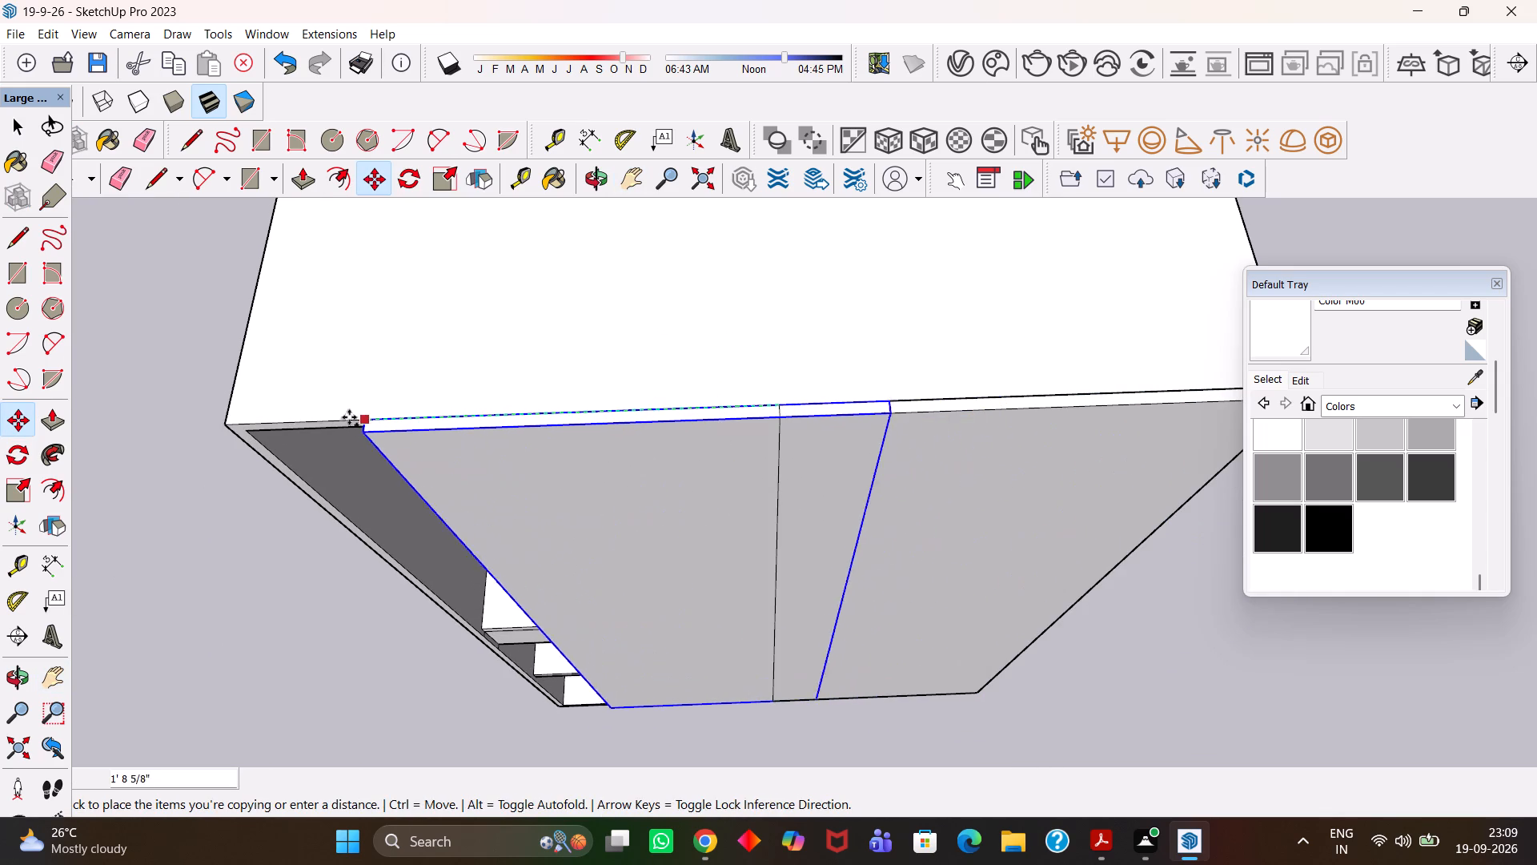
pyautogui.click(229, 420)
# Open the left door group and pull the upper part of its inner side face about 3/4" towards the right door.
pyautogui.scroll(-5, 437, 424)
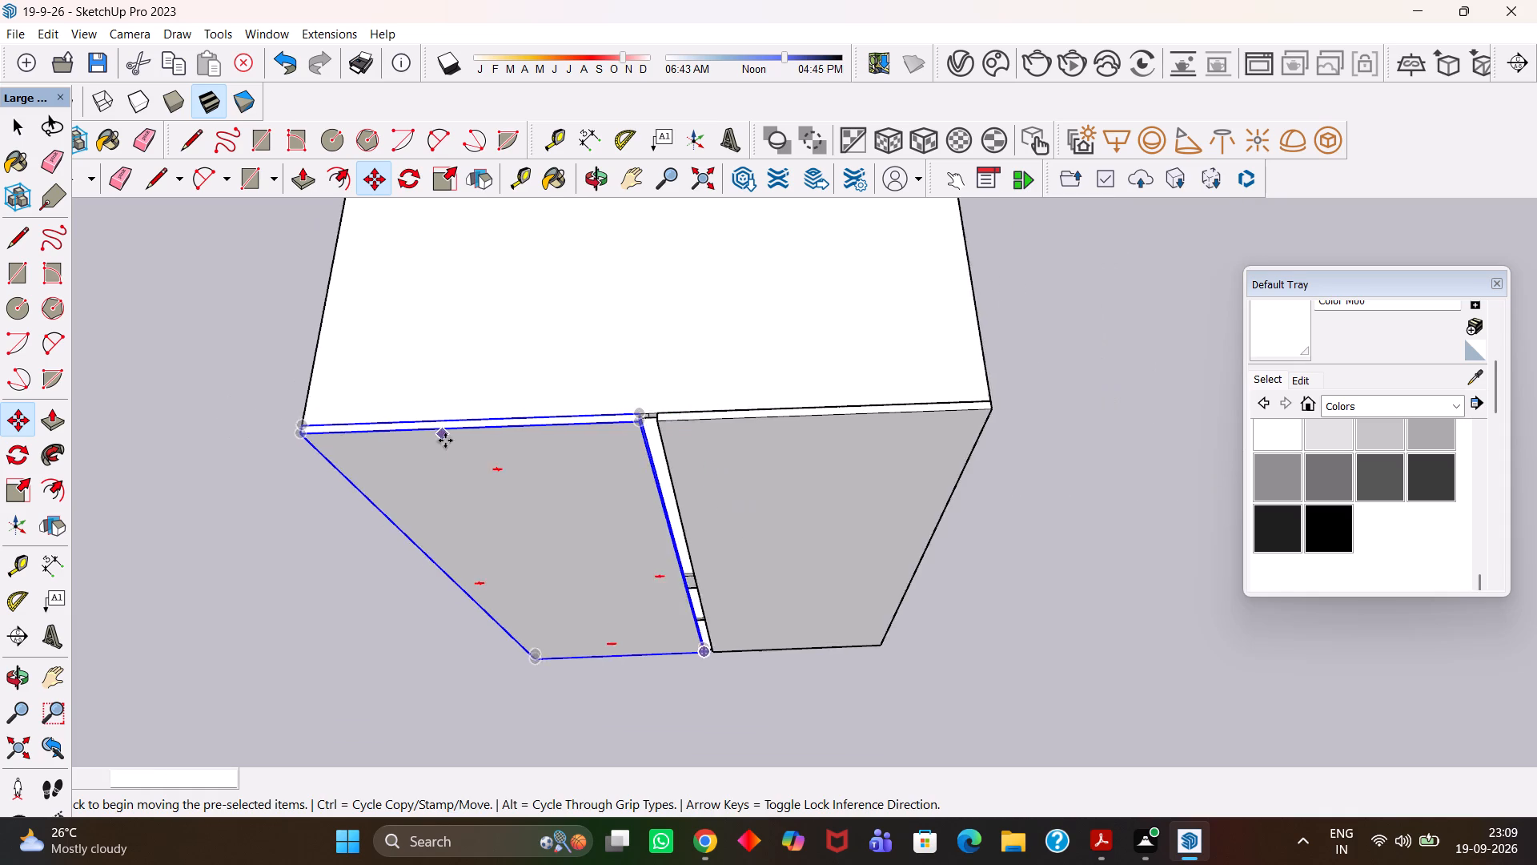
pyautogui.moveTo(435, 459); pyautogui.dragTo(472, 375, button='middle')
pyautogui.scroll(-3, 472, 375)
pyautogui.moveTo(621, 416); pyautogui.dragTo(564, 428, button='middle')
pyautogui.scroll(1, 564, 428)
pyautogui.press('h')
pyautogui.scroll(-4, 564, 428)
pyautogui.moveTo(642, 416); pyautogui.dragTo(701, 516)
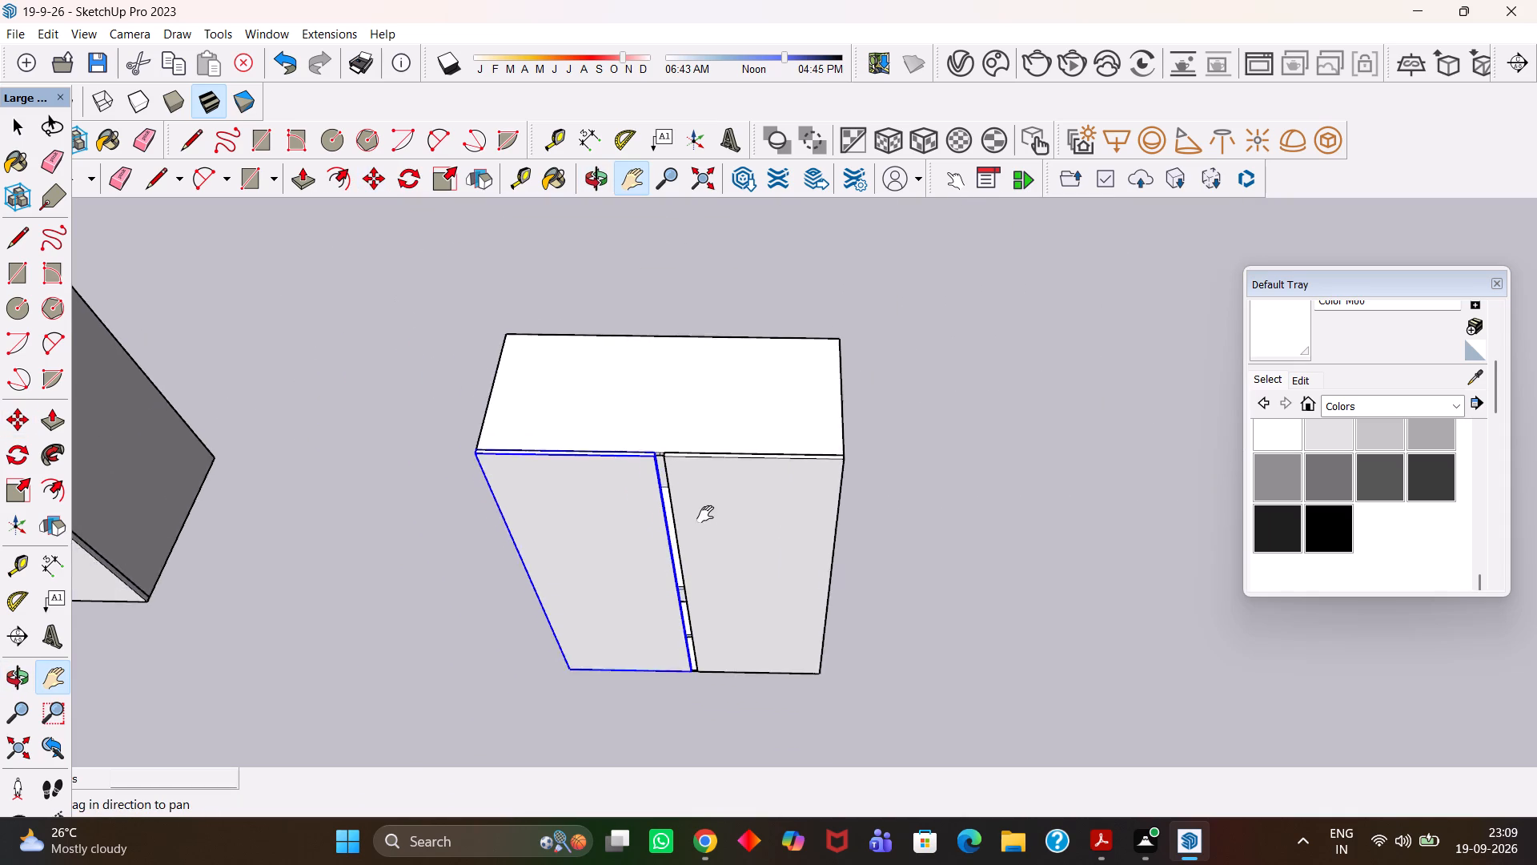
pyautogui.scroll(15, 676, 451)
pyautogui.moveTo(668, 482); pyautogui.dragTo(638, 493, button='middle')
pyautogui.scroll(-3, 616, 481)
pyautogui.moveTo(419, 455); pyautogui.dragTo(537, 456)
pyautogui.scroll(6, 556, 465)
pyautogui.middleClick(547, 484)
pyautogui.press('space')
pyautogui.doubleClick(528, 513)
pyautogui.click(516, 504)
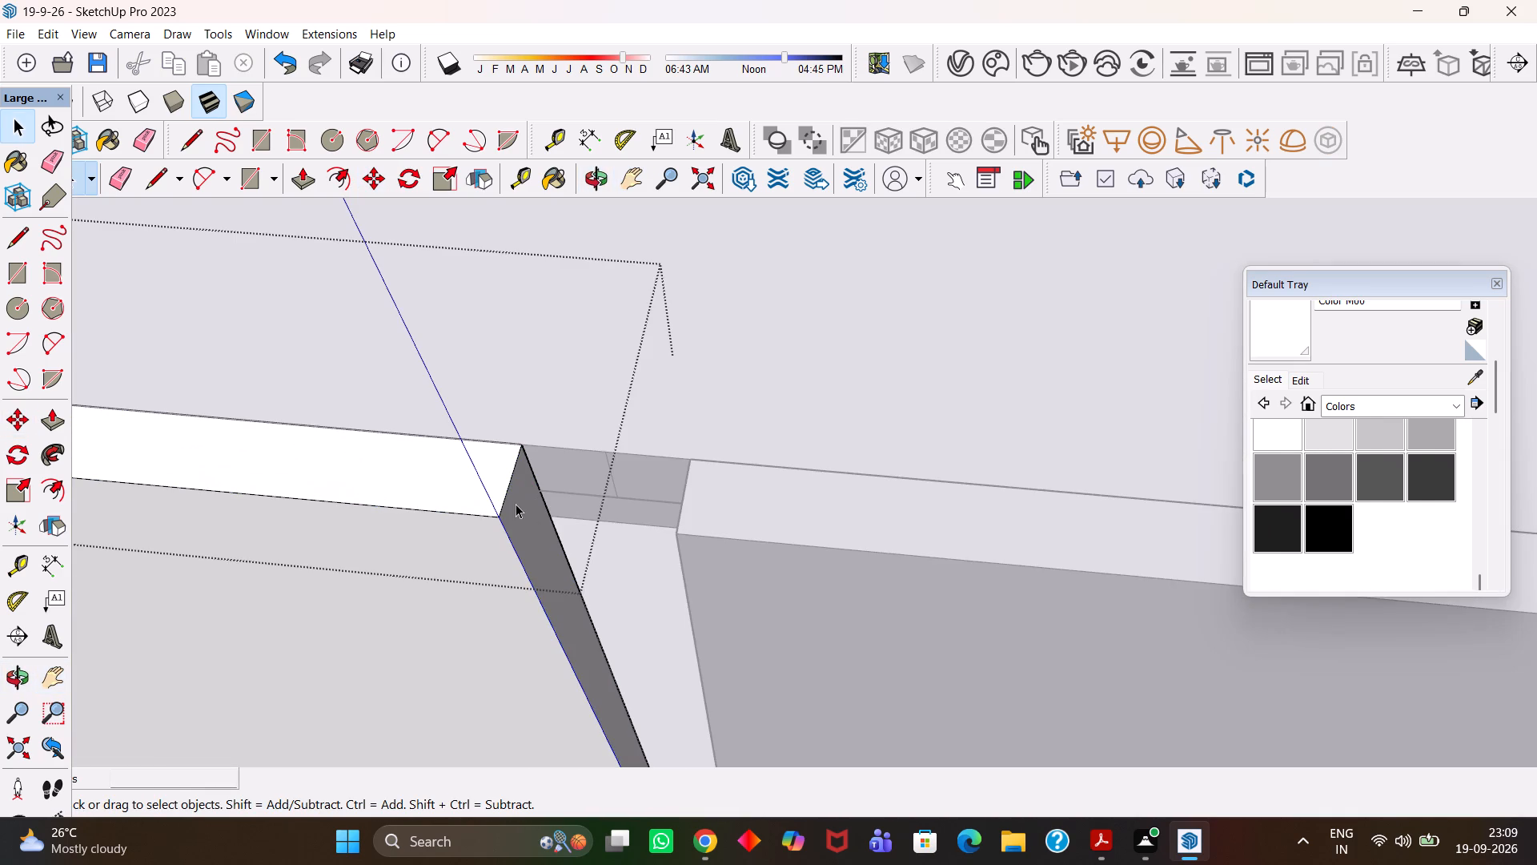
pyautogui.scroll(2, 516, 504)
pyautogui.press('p')
pyautogui.click(516, 504)
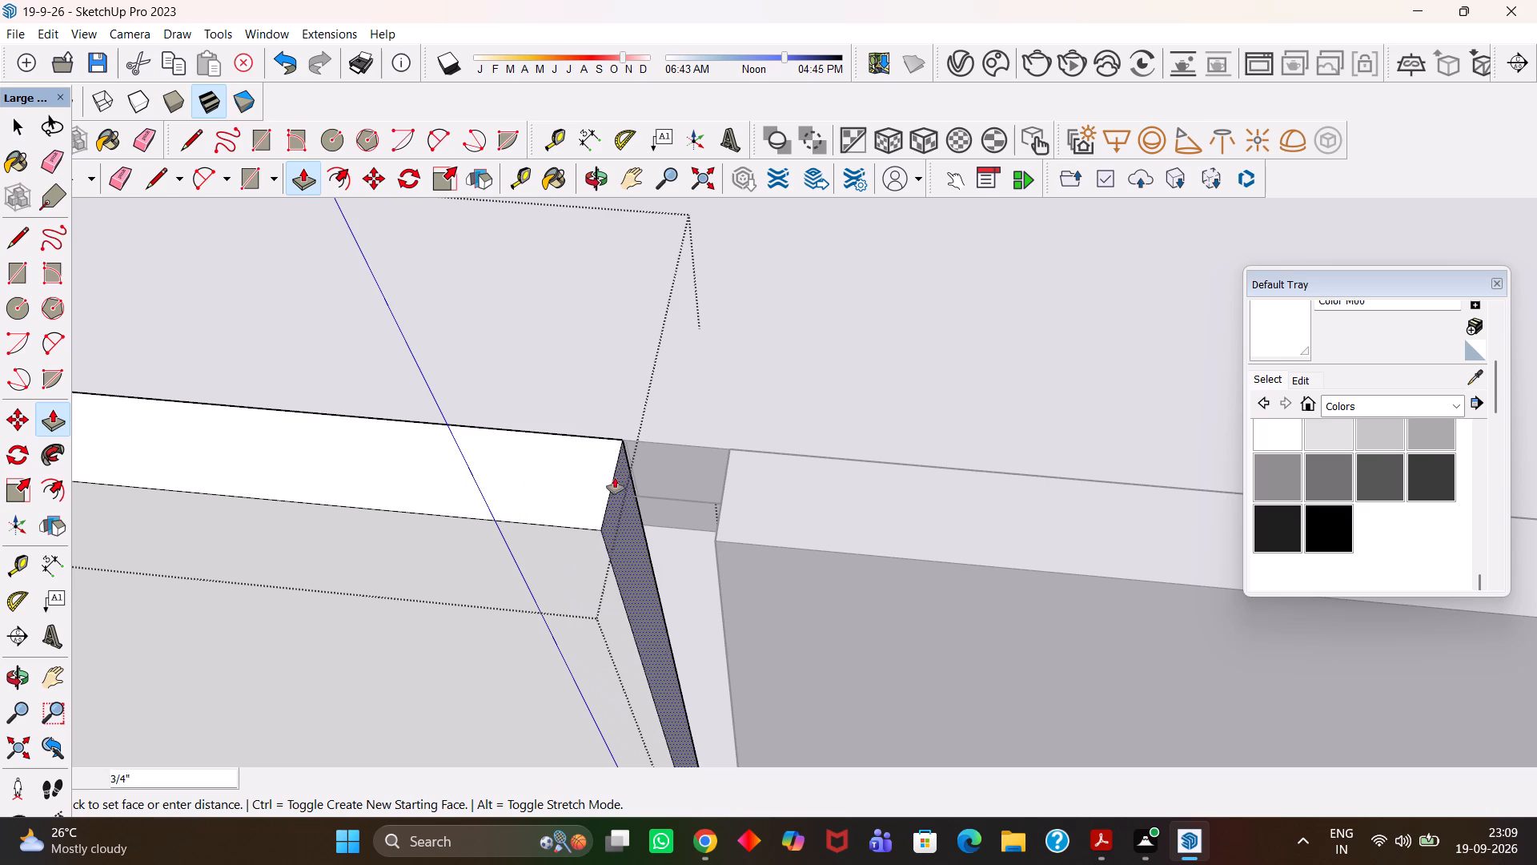
pyautogui.click(606, 474)
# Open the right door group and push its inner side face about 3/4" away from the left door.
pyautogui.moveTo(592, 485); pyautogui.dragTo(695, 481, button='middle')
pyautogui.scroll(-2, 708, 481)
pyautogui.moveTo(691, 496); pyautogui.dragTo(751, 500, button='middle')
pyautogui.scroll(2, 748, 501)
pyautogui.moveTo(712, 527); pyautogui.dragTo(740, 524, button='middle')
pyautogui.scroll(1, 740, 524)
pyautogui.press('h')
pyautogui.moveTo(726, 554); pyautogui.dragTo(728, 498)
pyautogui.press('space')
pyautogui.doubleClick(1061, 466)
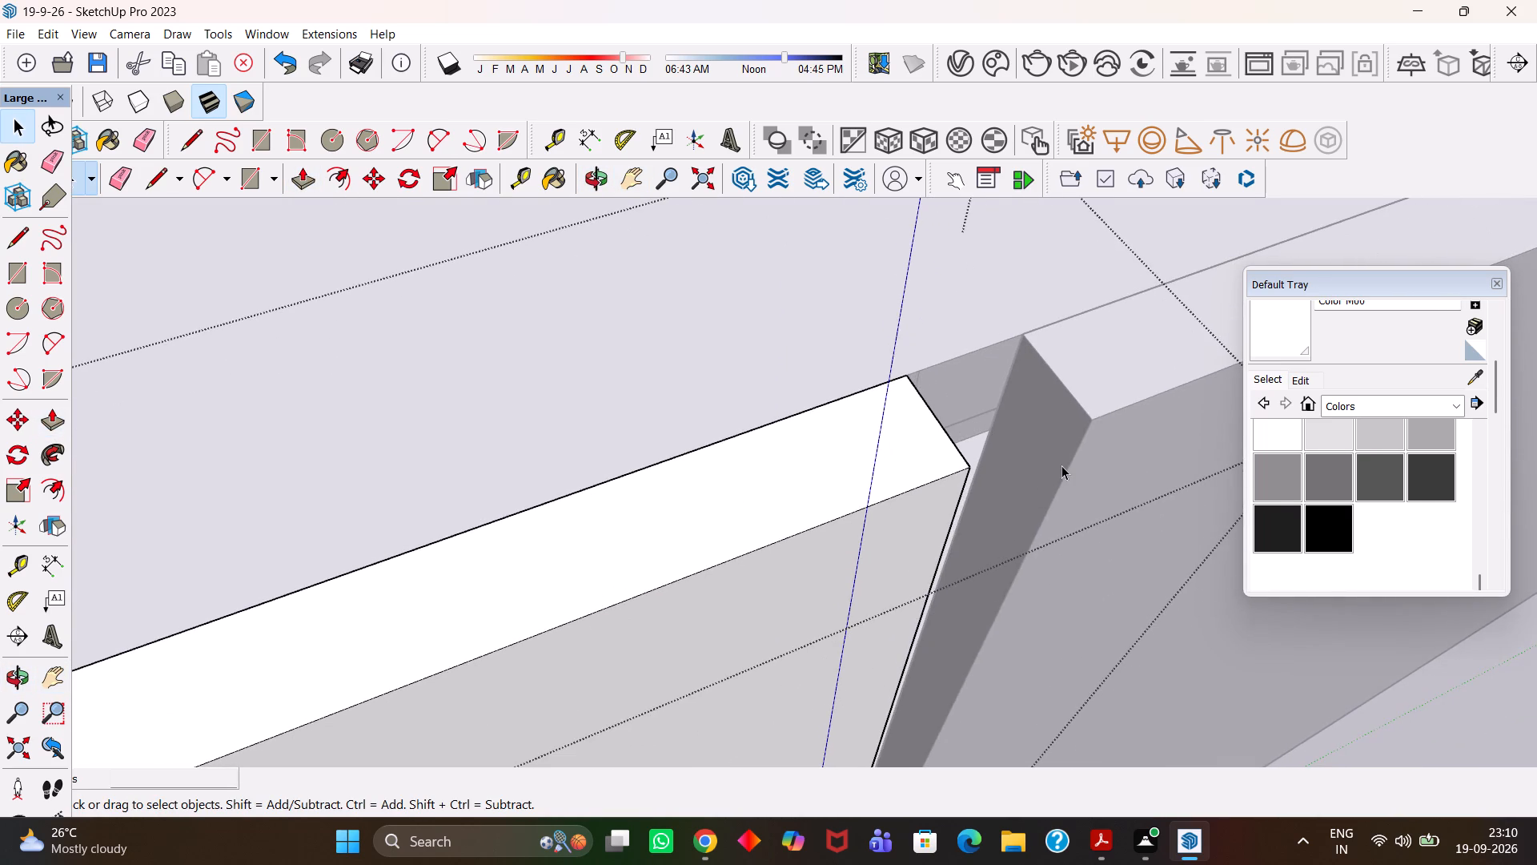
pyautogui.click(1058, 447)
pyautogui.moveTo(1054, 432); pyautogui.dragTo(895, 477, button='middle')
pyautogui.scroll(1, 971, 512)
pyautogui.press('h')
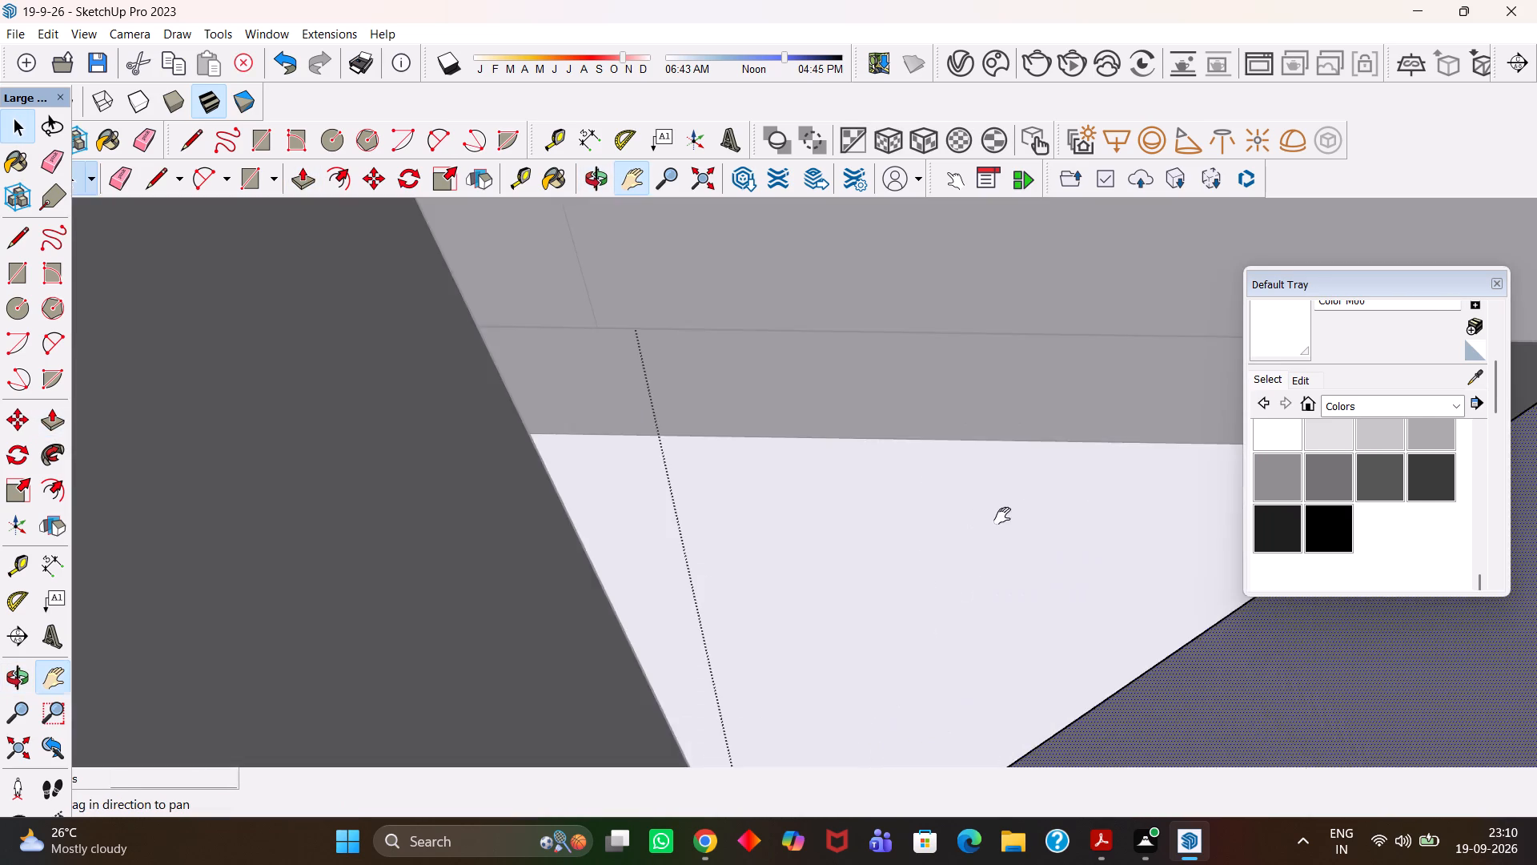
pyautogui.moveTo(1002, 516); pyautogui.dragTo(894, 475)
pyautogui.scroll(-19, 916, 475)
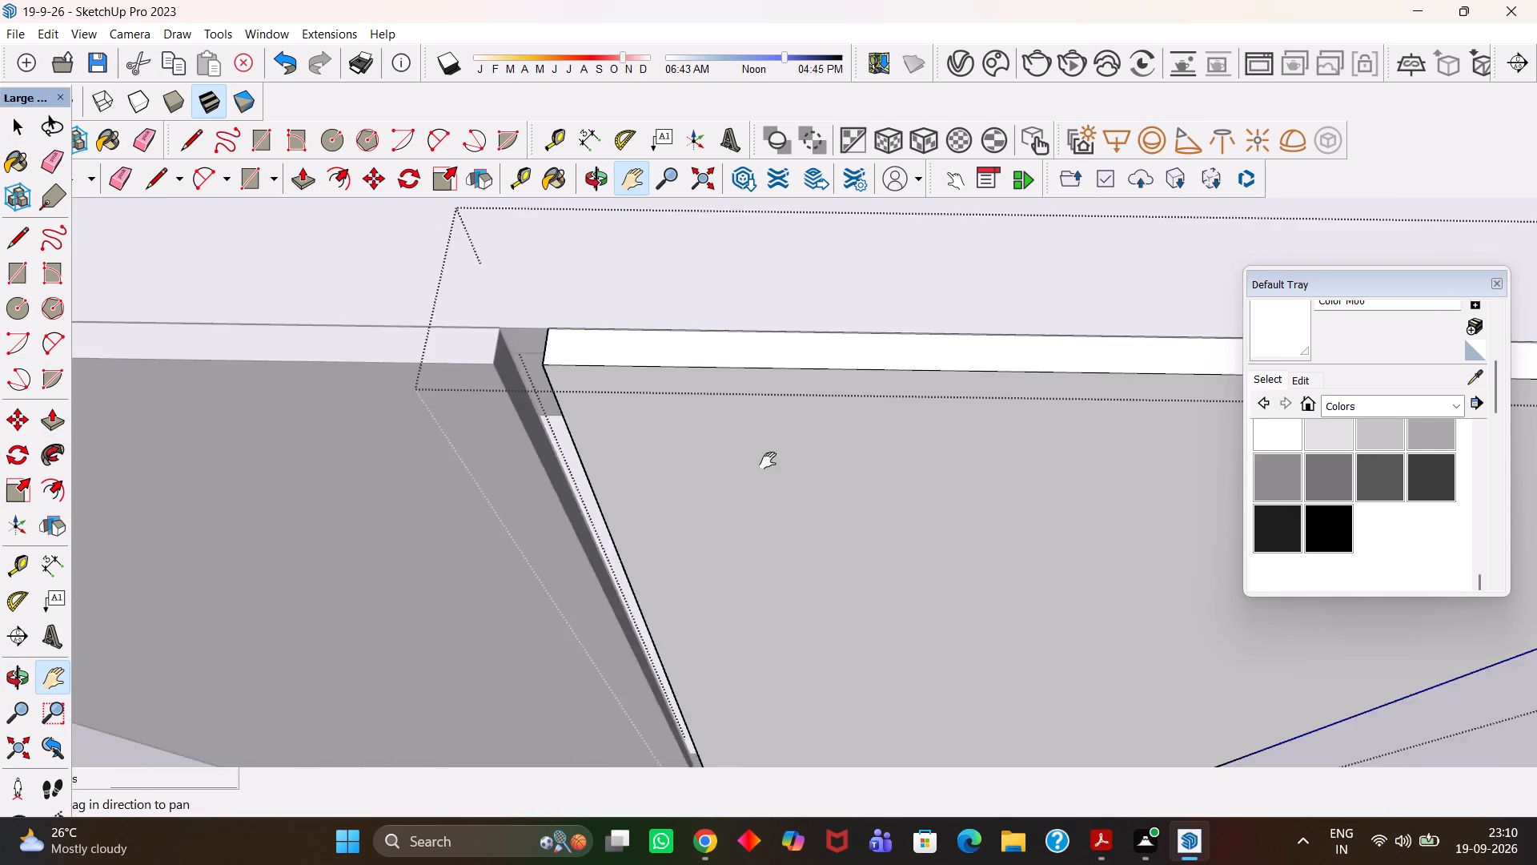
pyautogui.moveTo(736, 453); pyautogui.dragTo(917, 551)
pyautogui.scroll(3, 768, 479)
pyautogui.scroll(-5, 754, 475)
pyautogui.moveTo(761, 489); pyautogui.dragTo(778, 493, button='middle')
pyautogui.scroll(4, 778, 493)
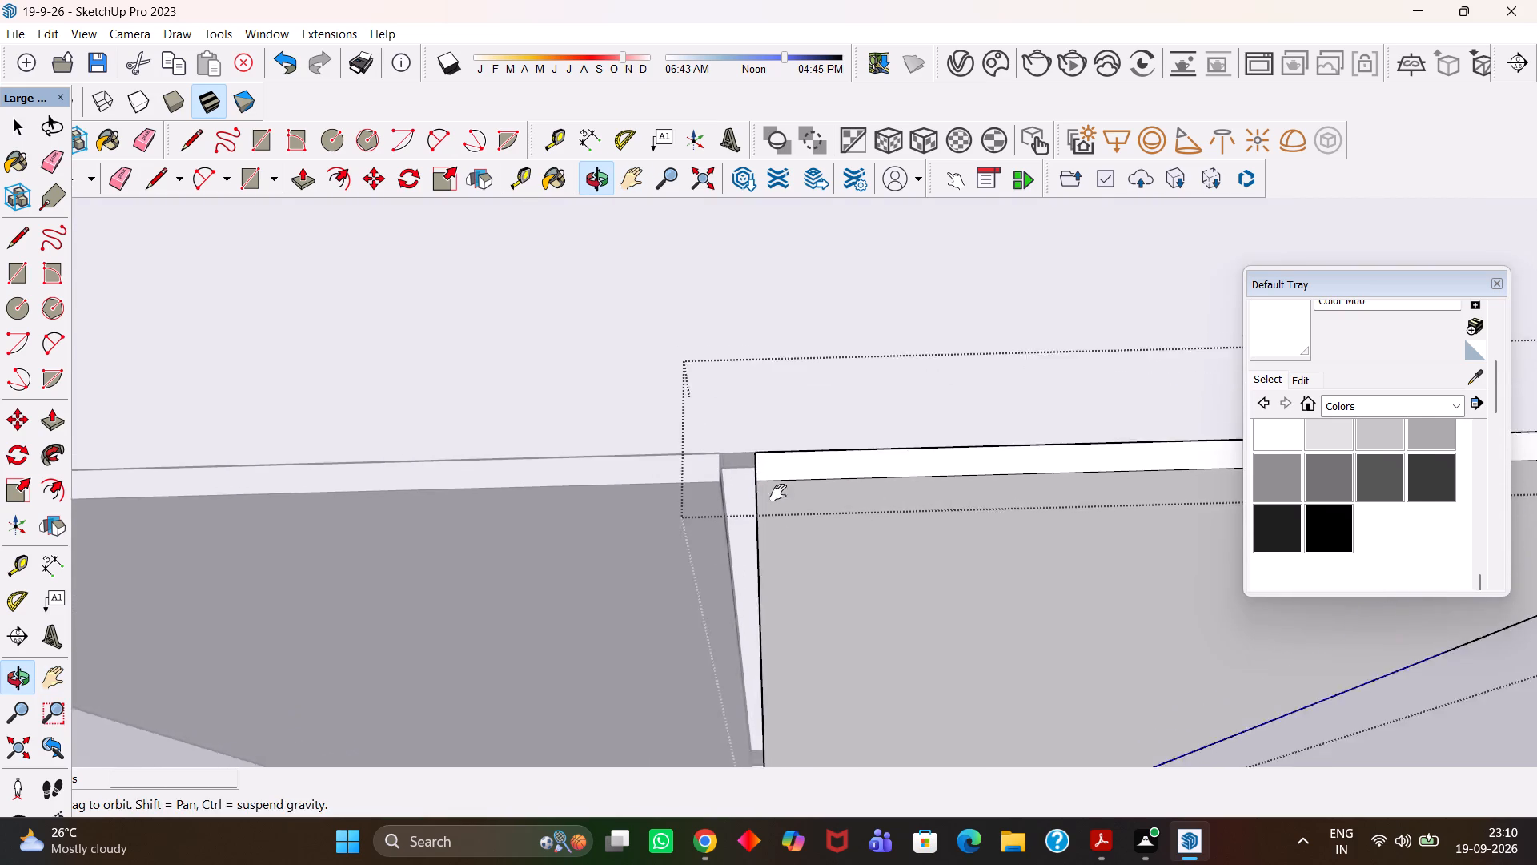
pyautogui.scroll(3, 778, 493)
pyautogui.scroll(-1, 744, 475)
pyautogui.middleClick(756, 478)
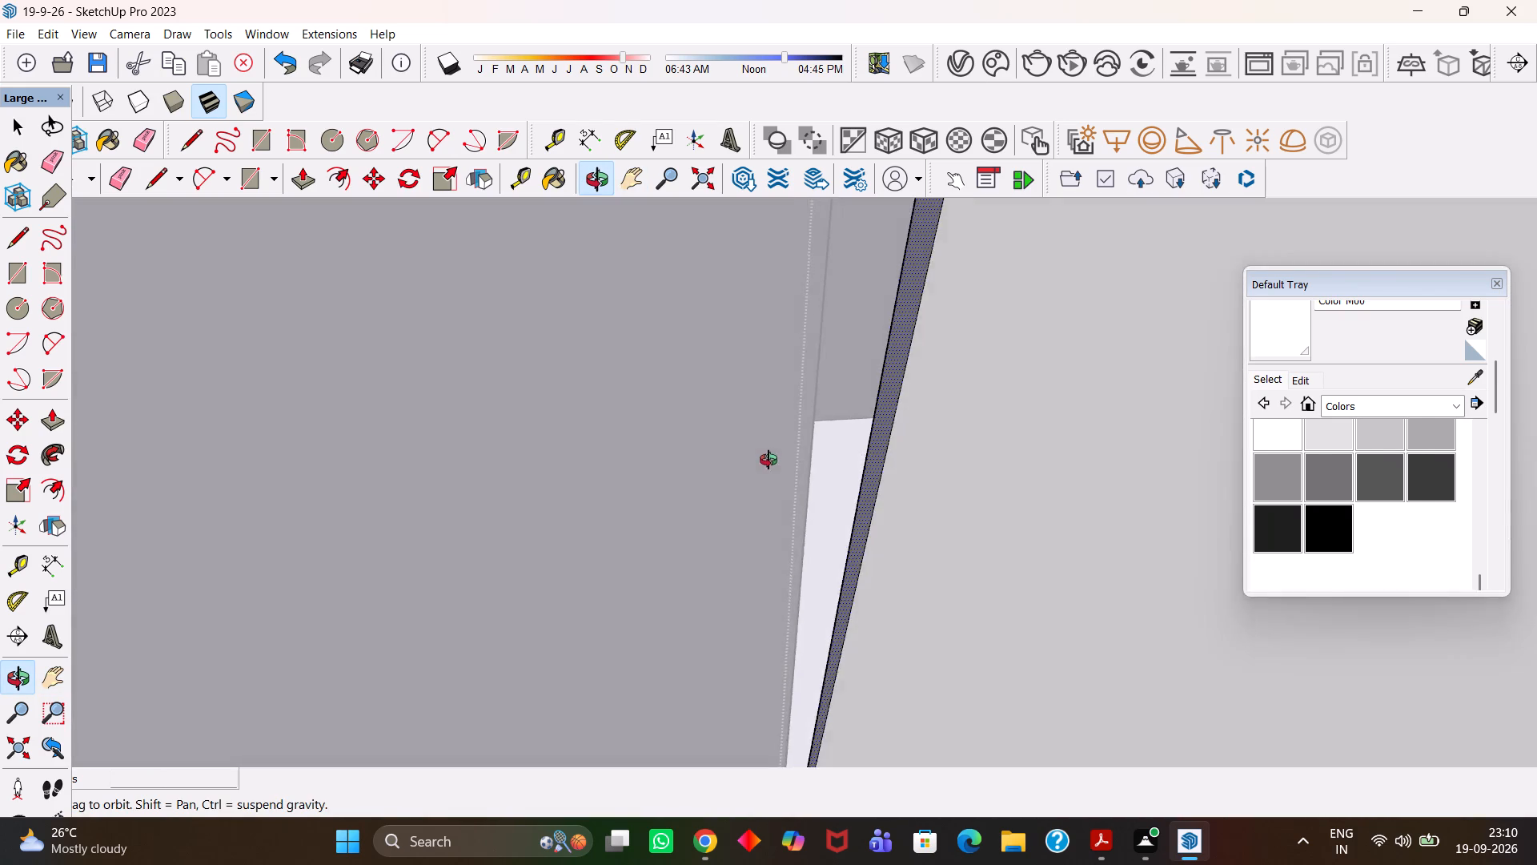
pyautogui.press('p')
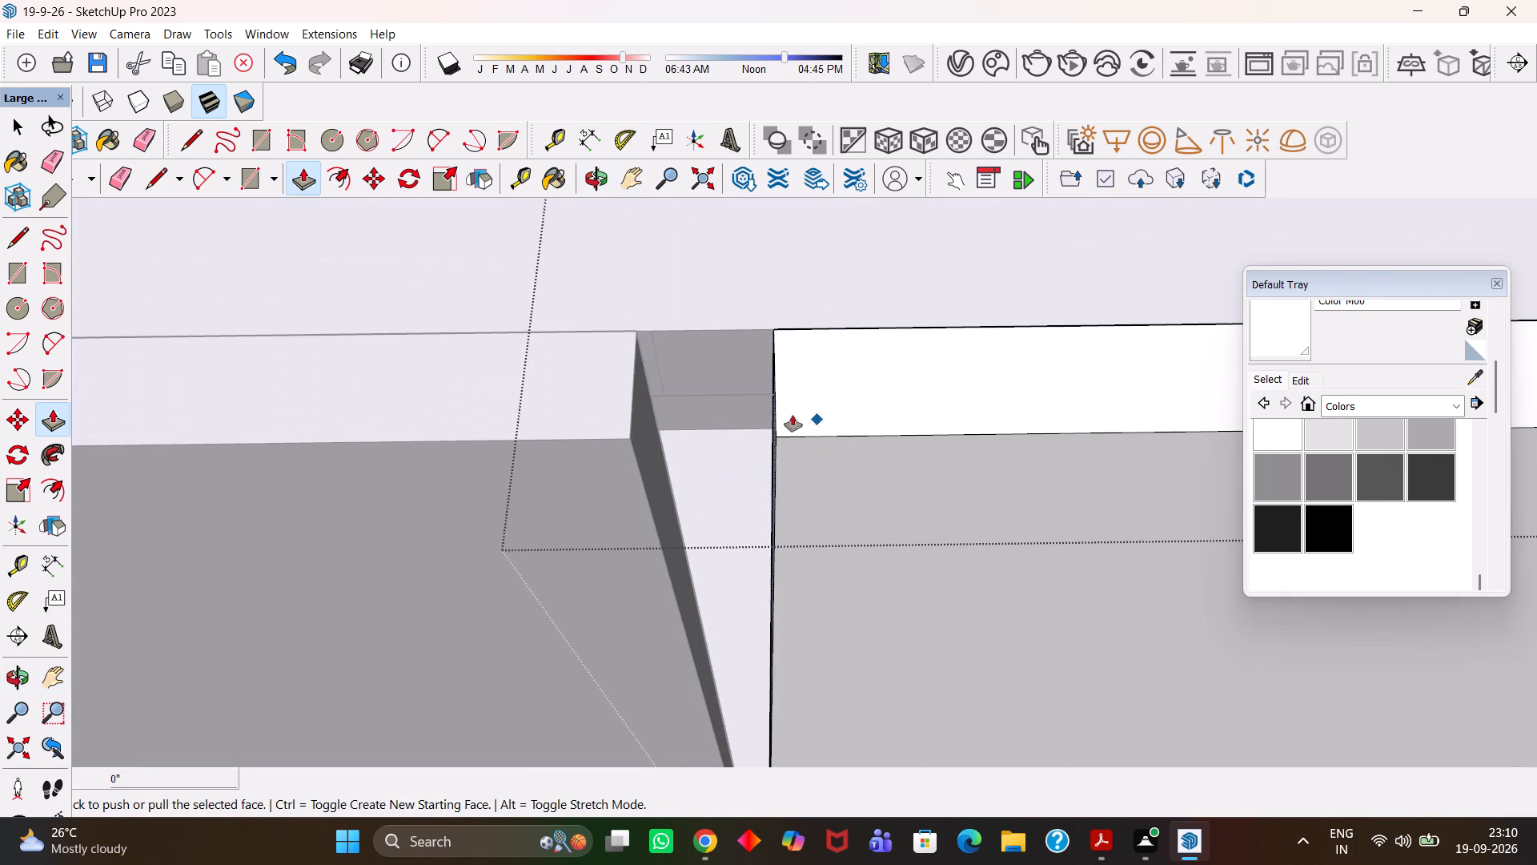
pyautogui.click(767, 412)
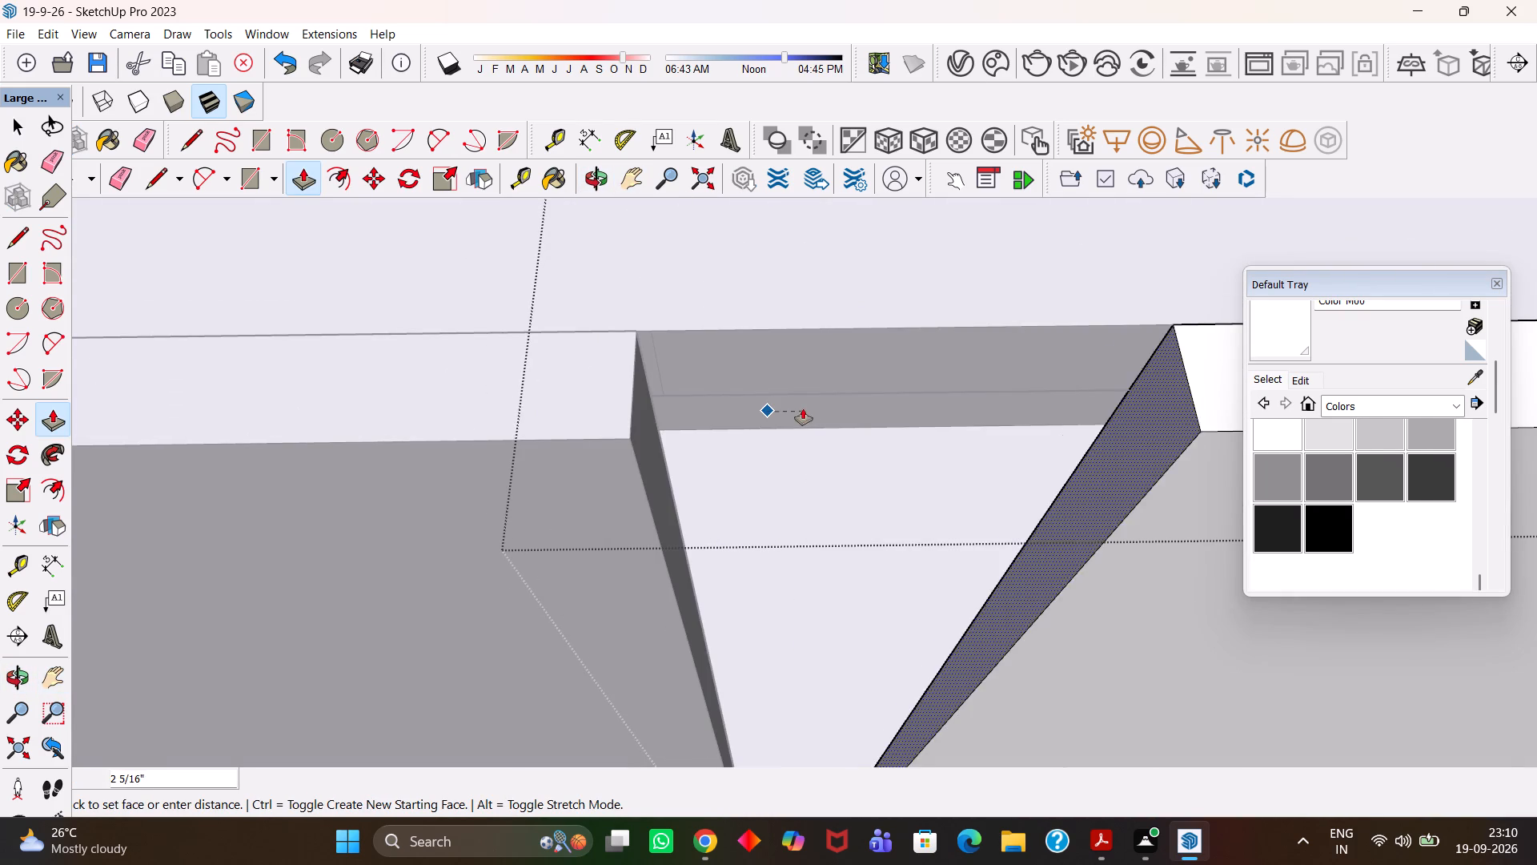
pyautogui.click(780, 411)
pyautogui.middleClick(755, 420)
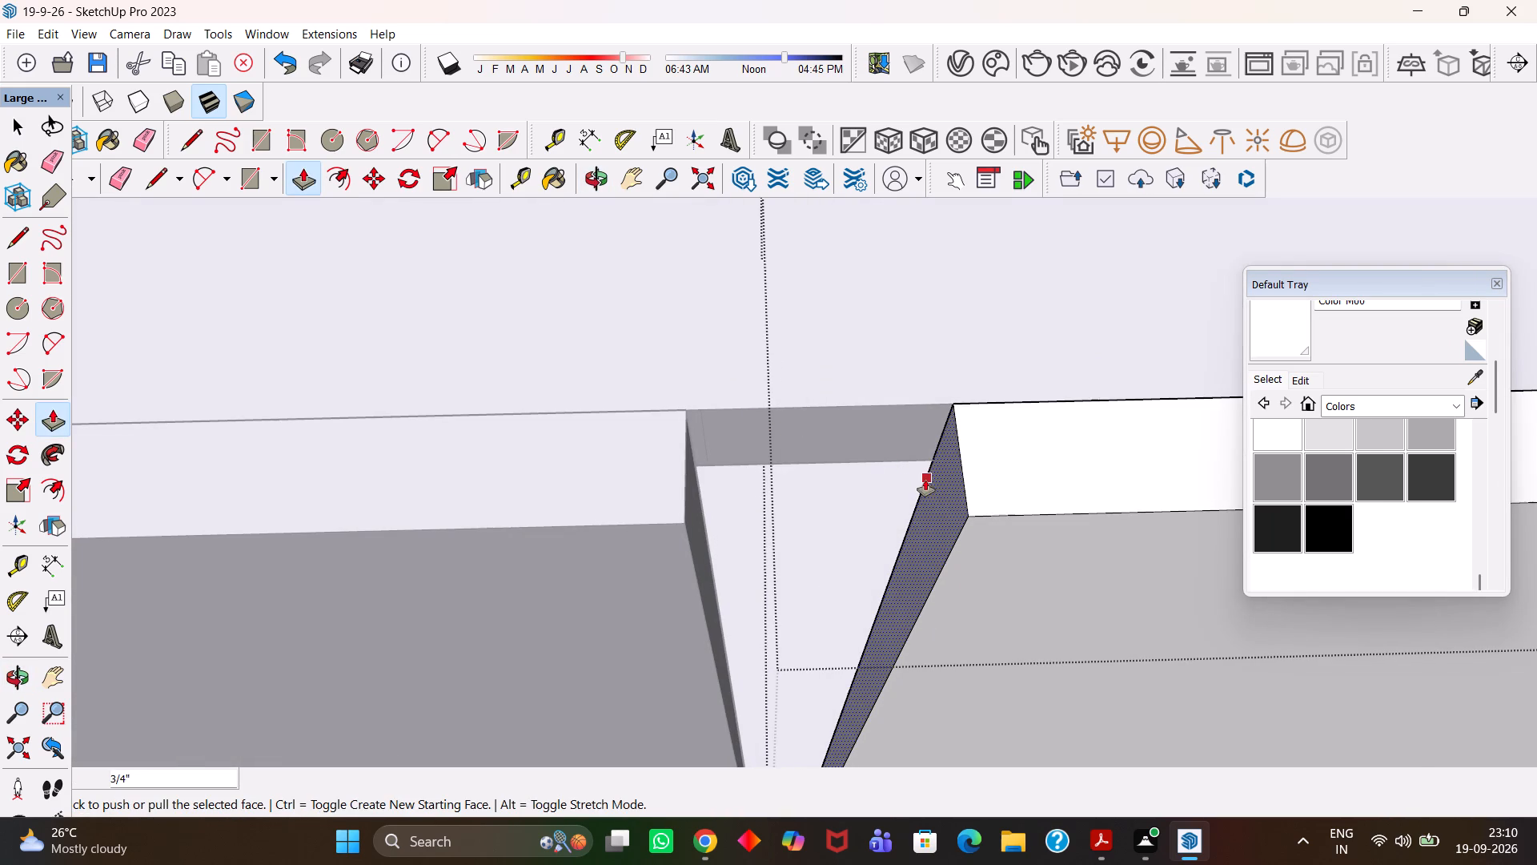
# Pull the right door's inner side face about 1 3/8" towards the left door, leaving a narrow gap, and close the group.
pyautogui.click(937, 498)
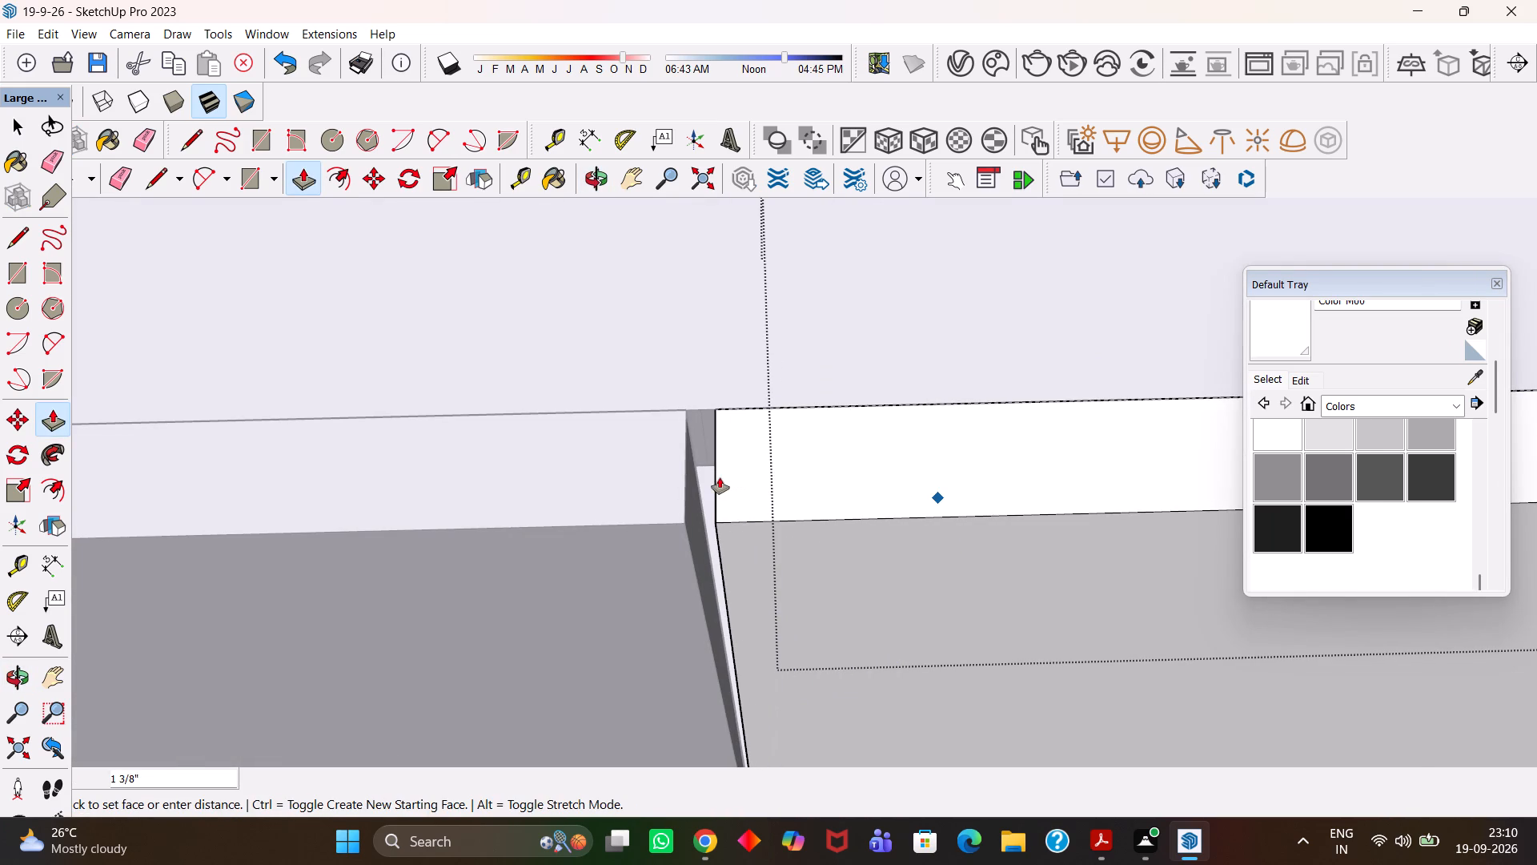
pyautogui.click(716, 477)
pyautogui.scroll(-5, 759, 481)
pyautogui.press('h')
pyautogui.scroll(-20, 759, 481)
pyautogui.press('h')
pyautogui.scroll(-6, 788, 489)
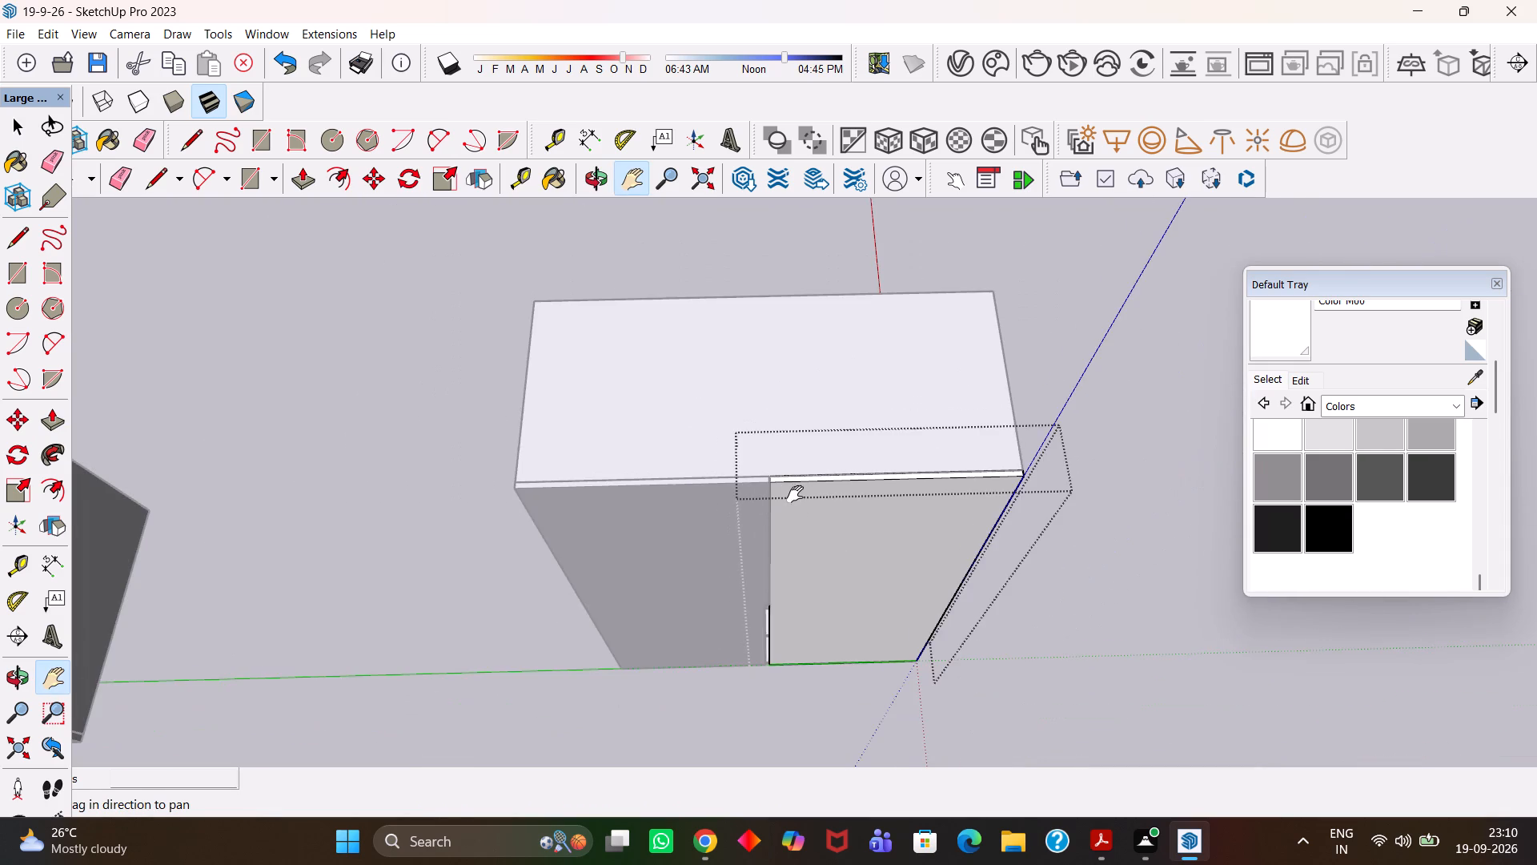
pyautogui.scroll(-3, 795, 492)
pyautogui.press('space')
pyautogui.click(1039, 624)
# Open the left door group and erase the stray edge dividing the recessed lower part of its inner side face.
pyautogui.scroll(3, 855, 597)
pyautogui.moveTo(858, 600); pyautogui.dragTo(845, 410, button='middle')
pyautogui.scroll(11, 773, 525)
pyautogui.moveTo(740, 558); pyautogui.dragTo(657, 552, button='middle')
pyautogui.scroll(5, 632, 531)
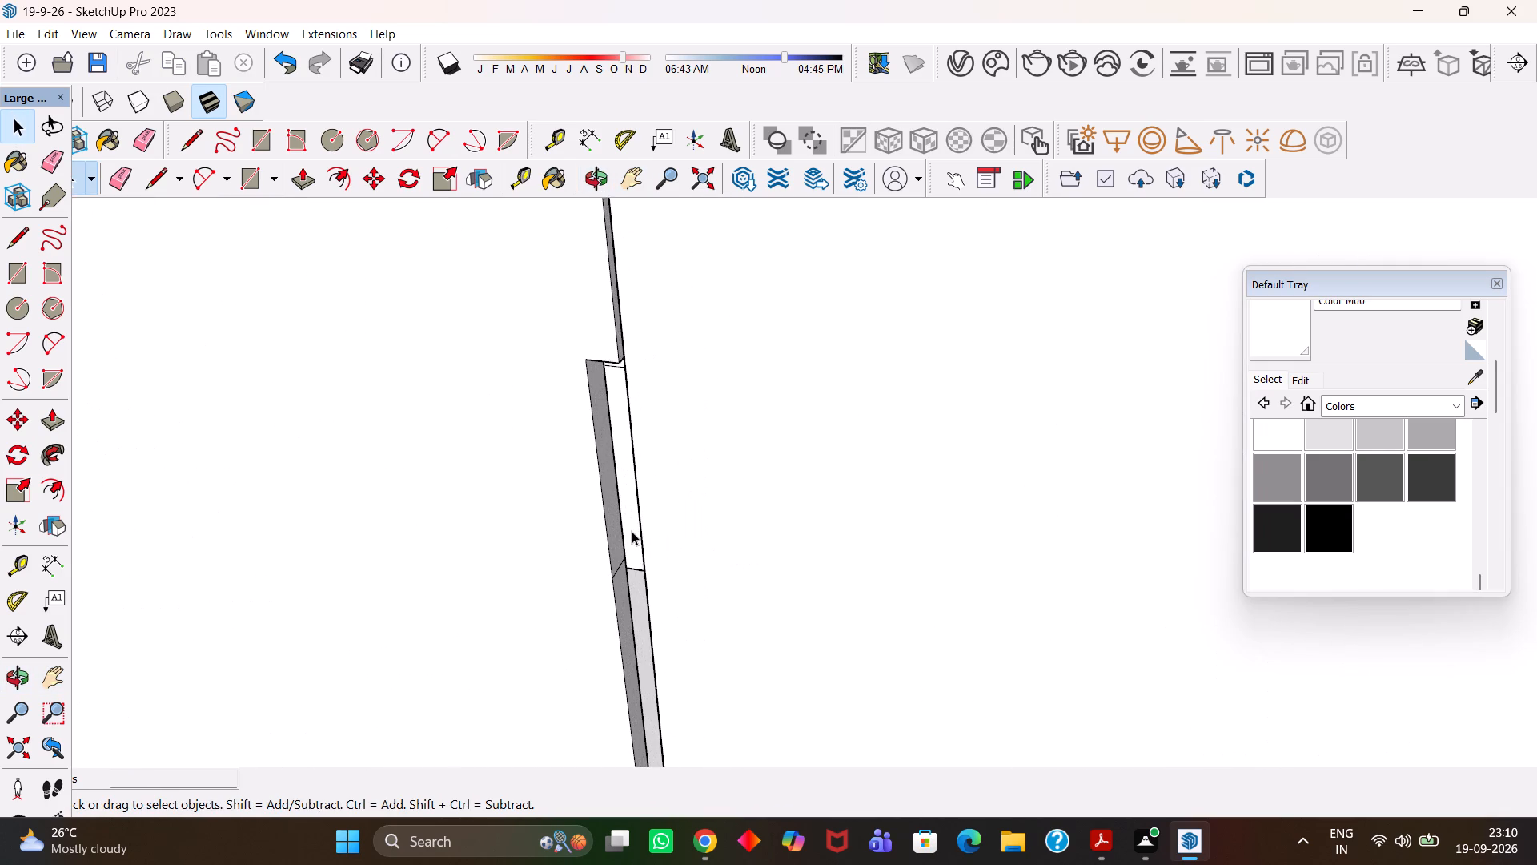
pyautogui.scroll(9, 632, 531)
pyautogui.moveTo(632, 573); pyautogui.dragTo(616, 575, button='middle')
pyautogui.press('space')
pyautogui.doubleClick(614, 557)
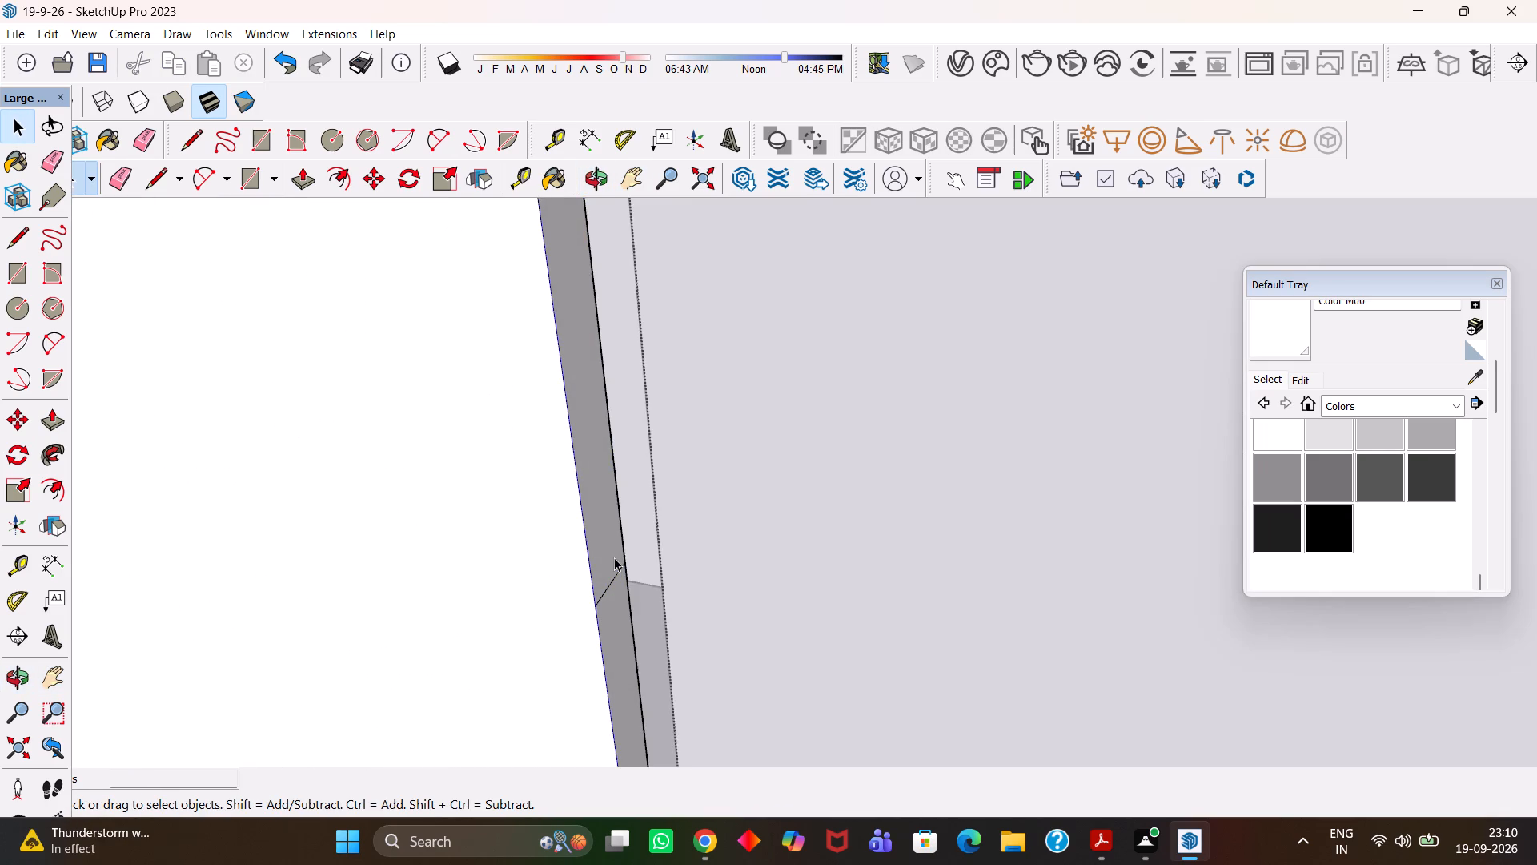
pyautogui.scroll(1, 614, 557)
pyautogui.press('e')
pyautogui.moveTo(610, 564); pyautogui.dragTo(609, 593)
pyautogui.scroll(-4, 609, 593)
# Pull the recessed lower part of the left door's inner side face out about 5/8", level with the part above.
pyautogui.press('space')
pyautogui.click(605, 553)
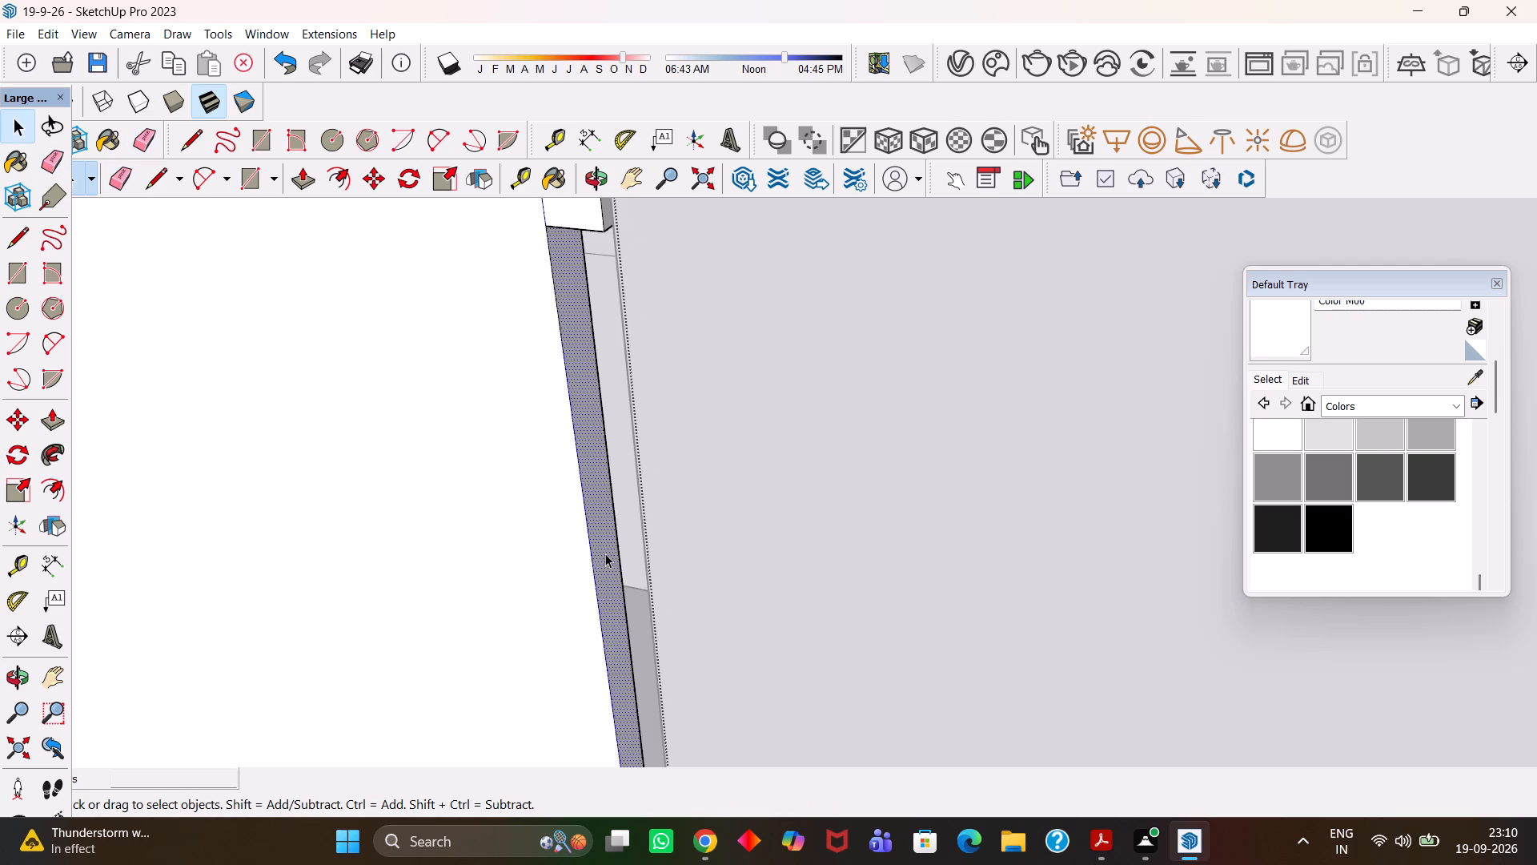
pyautogui.scroll(-6, 605, 553)
pyautogui.press('p')
pyautogui.click(605, 553)
pyautogui.click(608, 392)
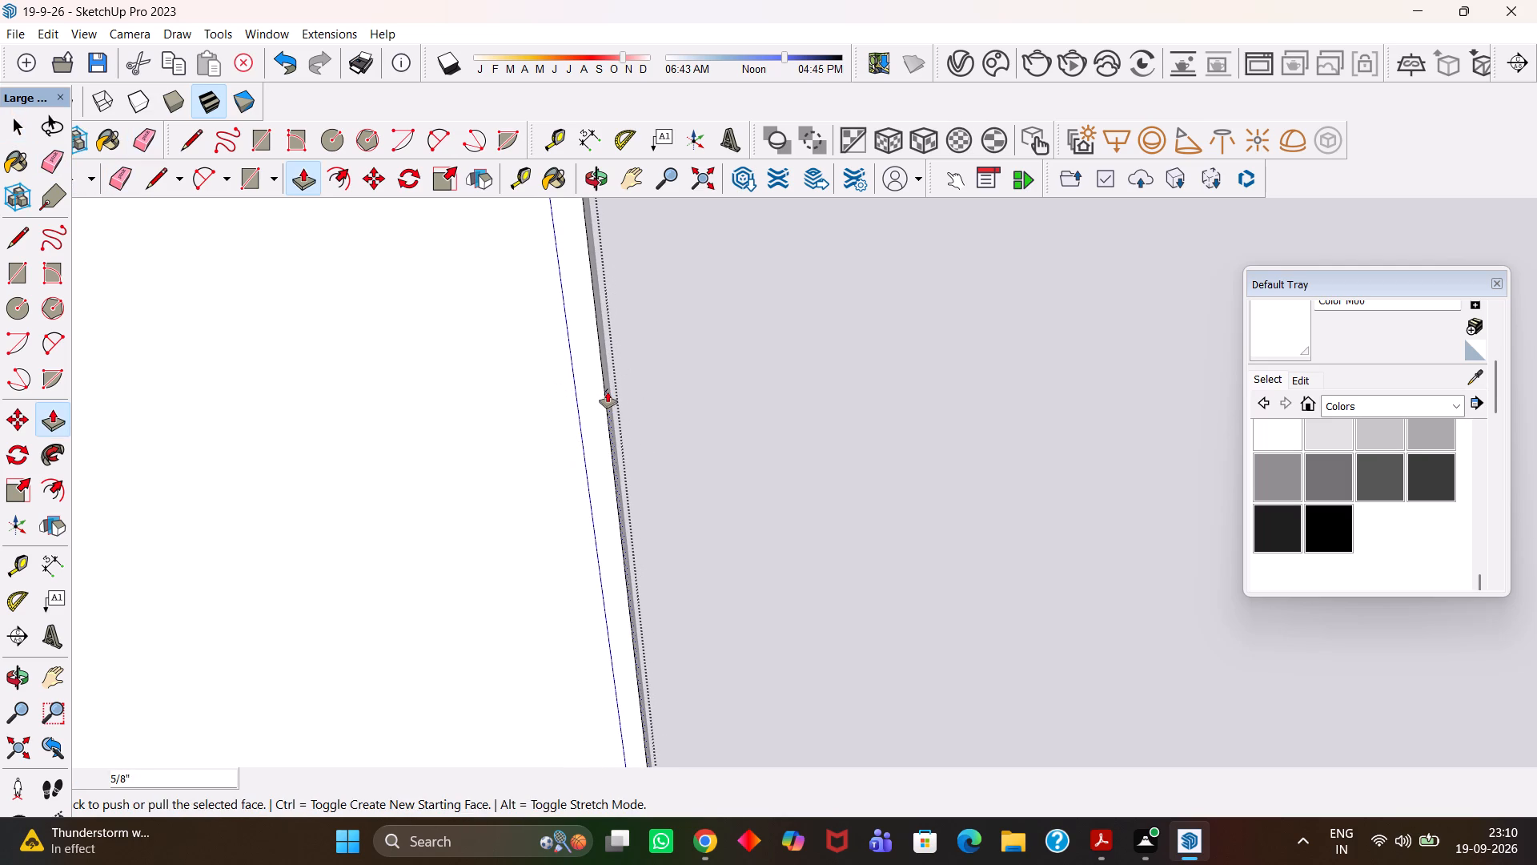
pyautogui.press('h')
pyautogui.scroll(-20, 633, 419)
pyautogui.scroll(-2, 633, 419)
pyautogui.press('h')
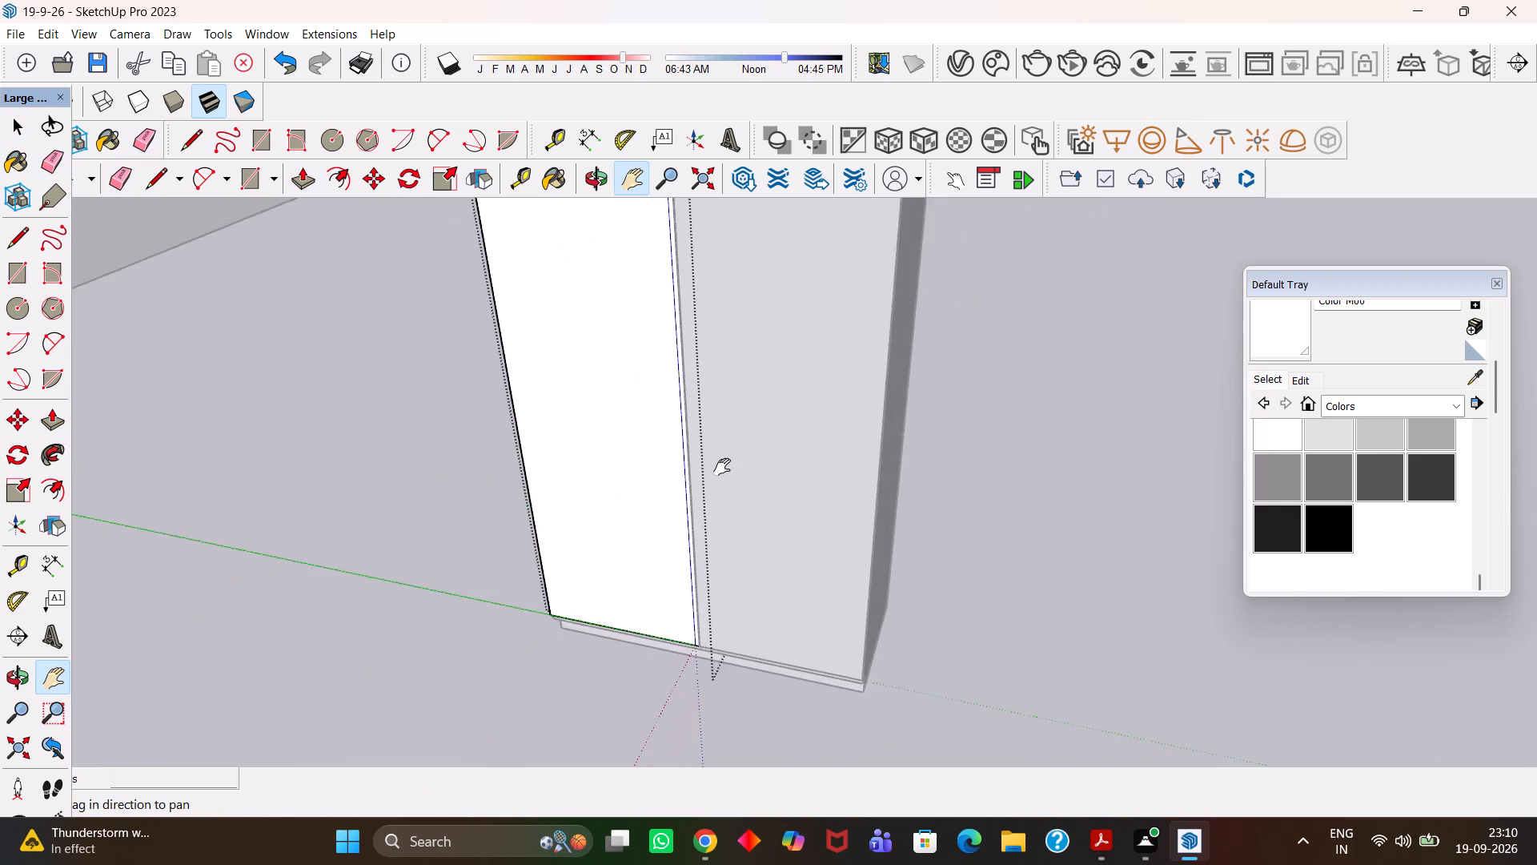
# Close the door group and make one group of the tall cabinet with its two doors and base.
pyautogui.scroll(-1, 722, 467)
pyautogui.moveTo(724, 488); pyautogui.dragTo(759, 525, button='middle')
pyautogui.press('space')
pyautogui.click(1012, 575)
pyautogui.click(1013, 574)
pyautogui.scroll(-3, 924, 549)
pyautogui.moveTo(830, 517); pyautogui.dragTo(847, 559, button='middle')
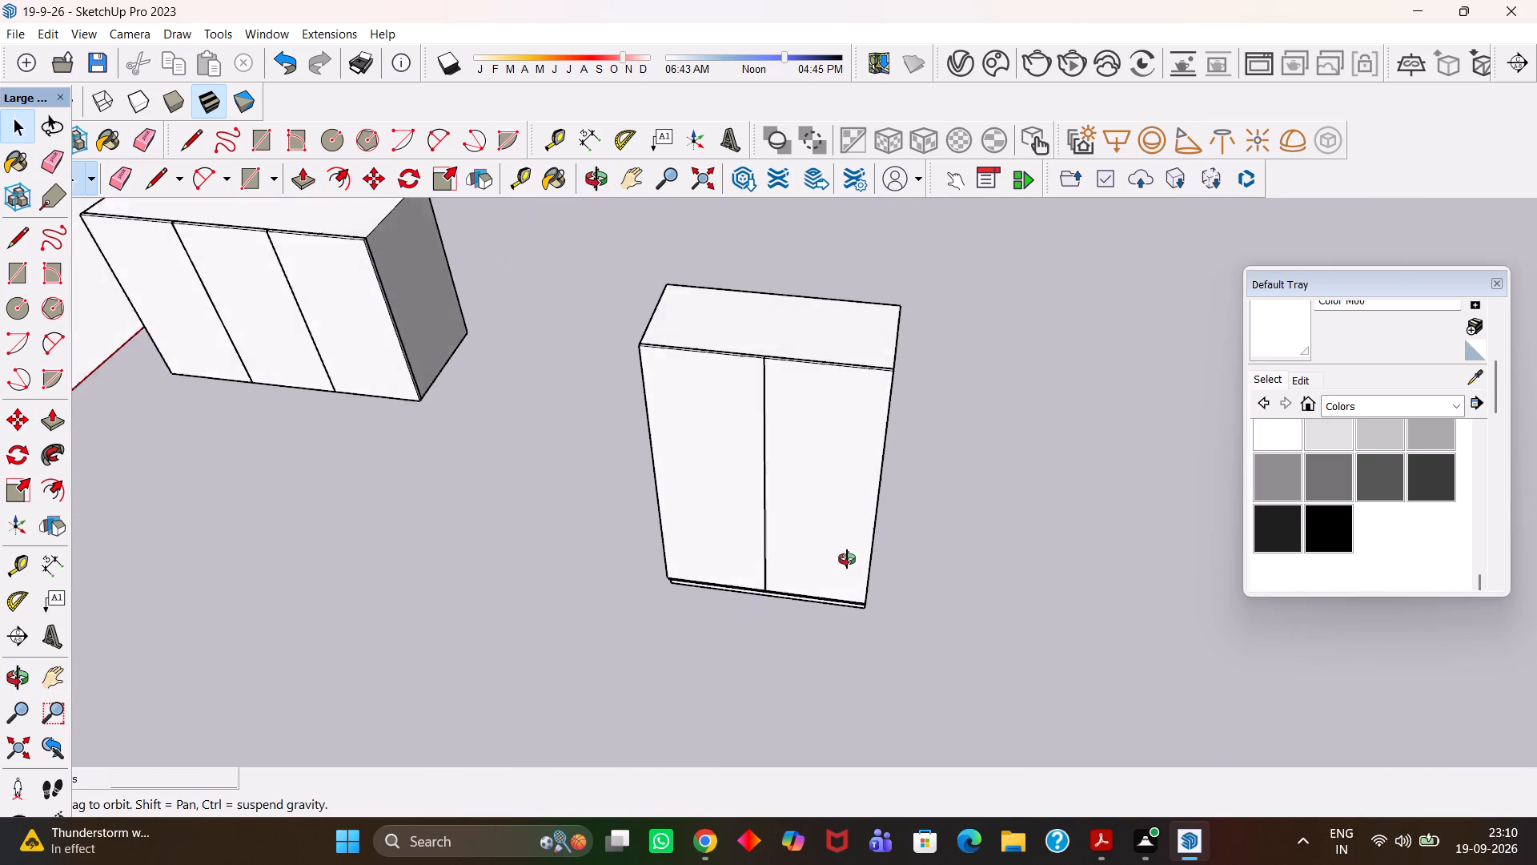
pyautogui.moveTo(847, 559); pyautogui.dragTo(871, 562, button='middle')
pyautogui.scroll(1, 871, 562)
pyautogui.press('h')
pyautogui.scroll(-4, 869, 563)
pyautogui.moveTo(779, 543); pyautogui.dragTo(801, 574, button='middle')
pyautogui.press('space')
pyautogui.click(976, 542)
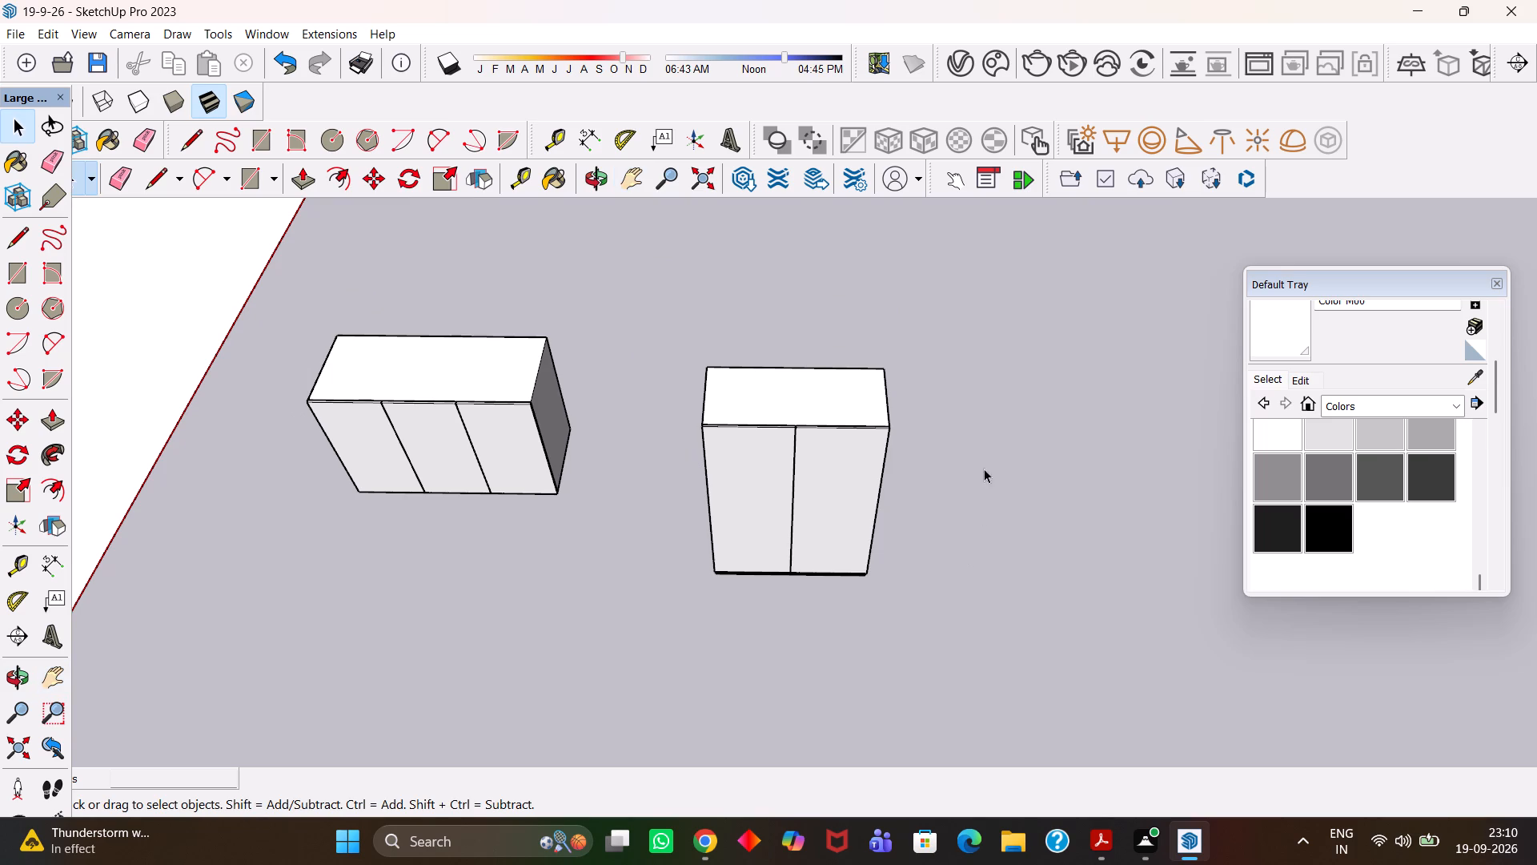
pyautogui.moveTo(981, 328); pyautogui.dragTo(644, 627)
pyautogui.rightClick(777, 471)
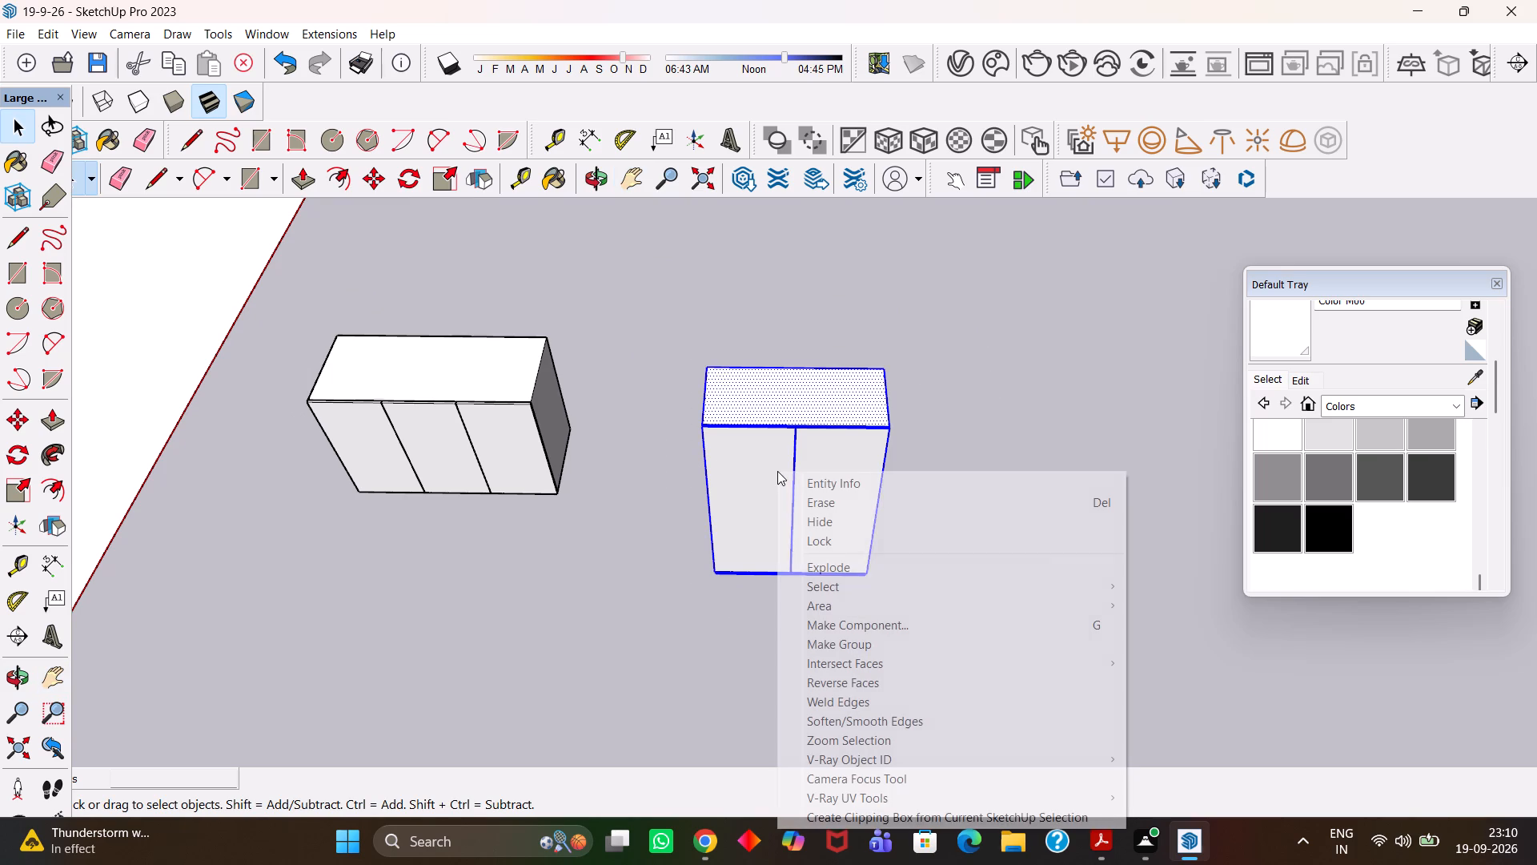
pyautogui.click(865, 645)
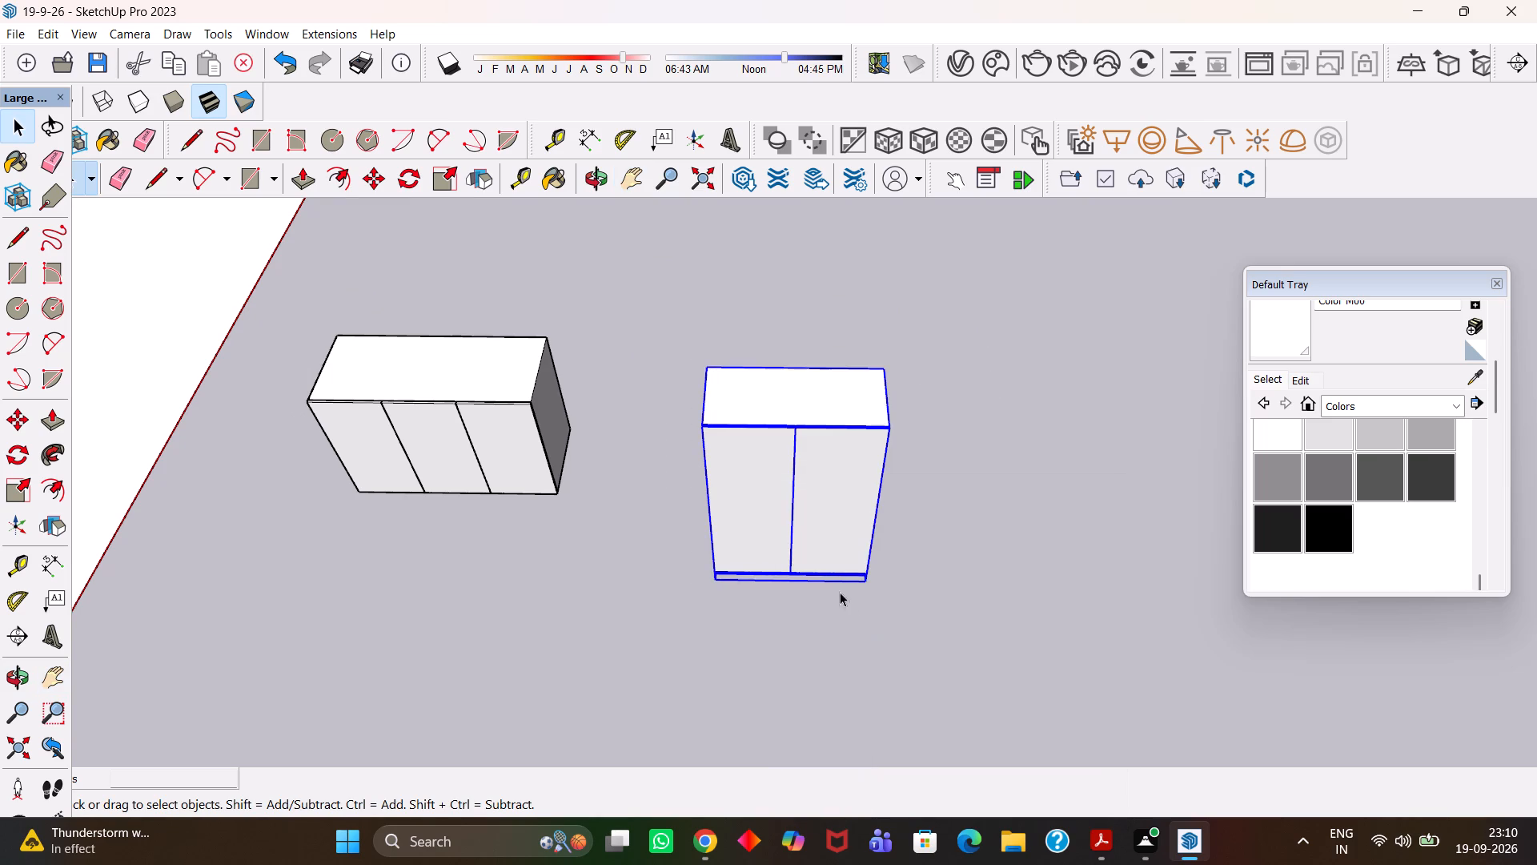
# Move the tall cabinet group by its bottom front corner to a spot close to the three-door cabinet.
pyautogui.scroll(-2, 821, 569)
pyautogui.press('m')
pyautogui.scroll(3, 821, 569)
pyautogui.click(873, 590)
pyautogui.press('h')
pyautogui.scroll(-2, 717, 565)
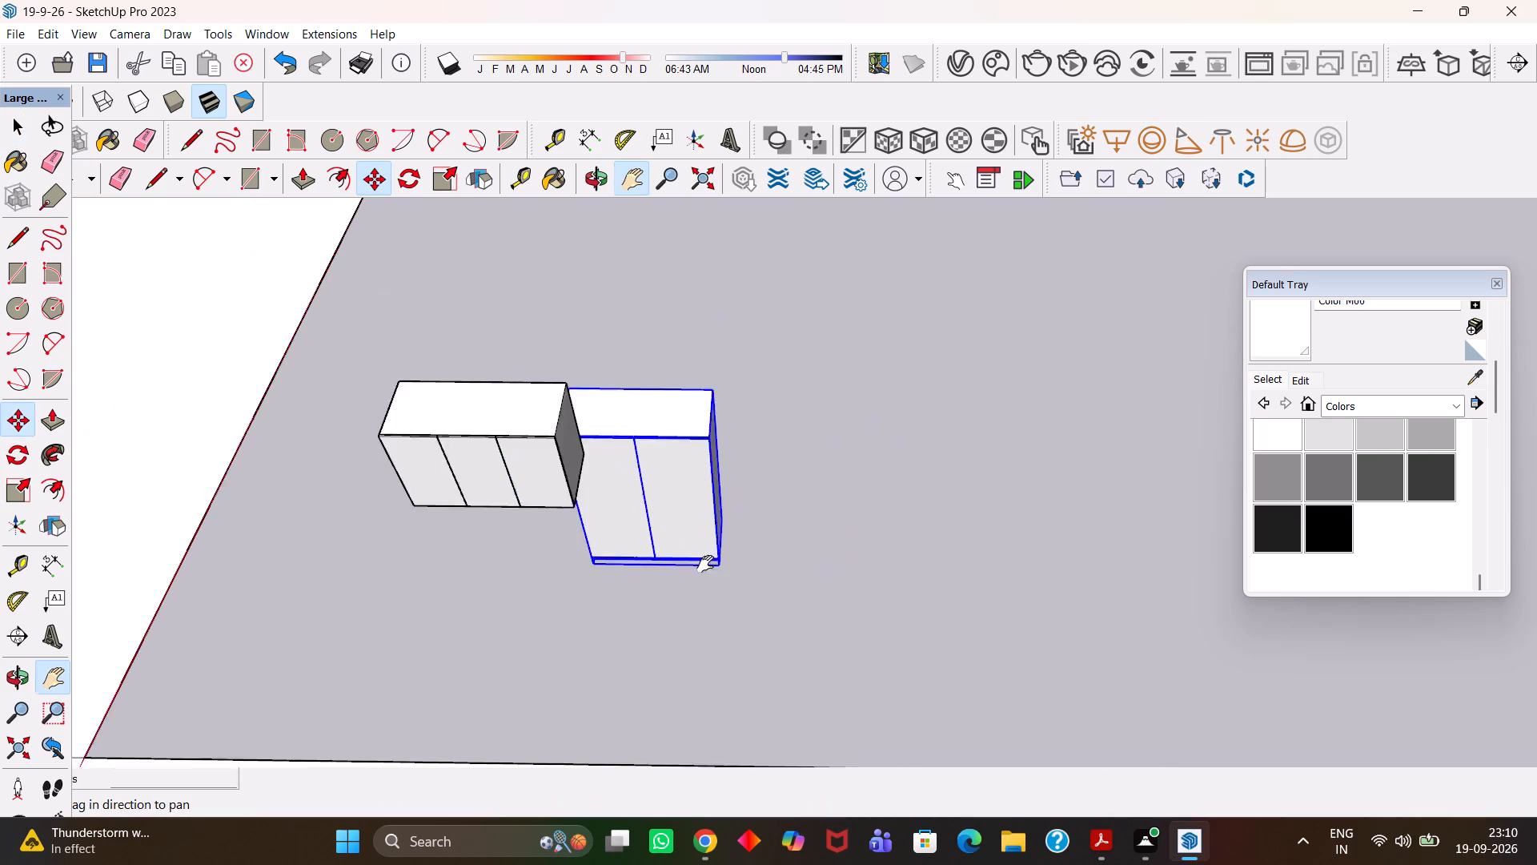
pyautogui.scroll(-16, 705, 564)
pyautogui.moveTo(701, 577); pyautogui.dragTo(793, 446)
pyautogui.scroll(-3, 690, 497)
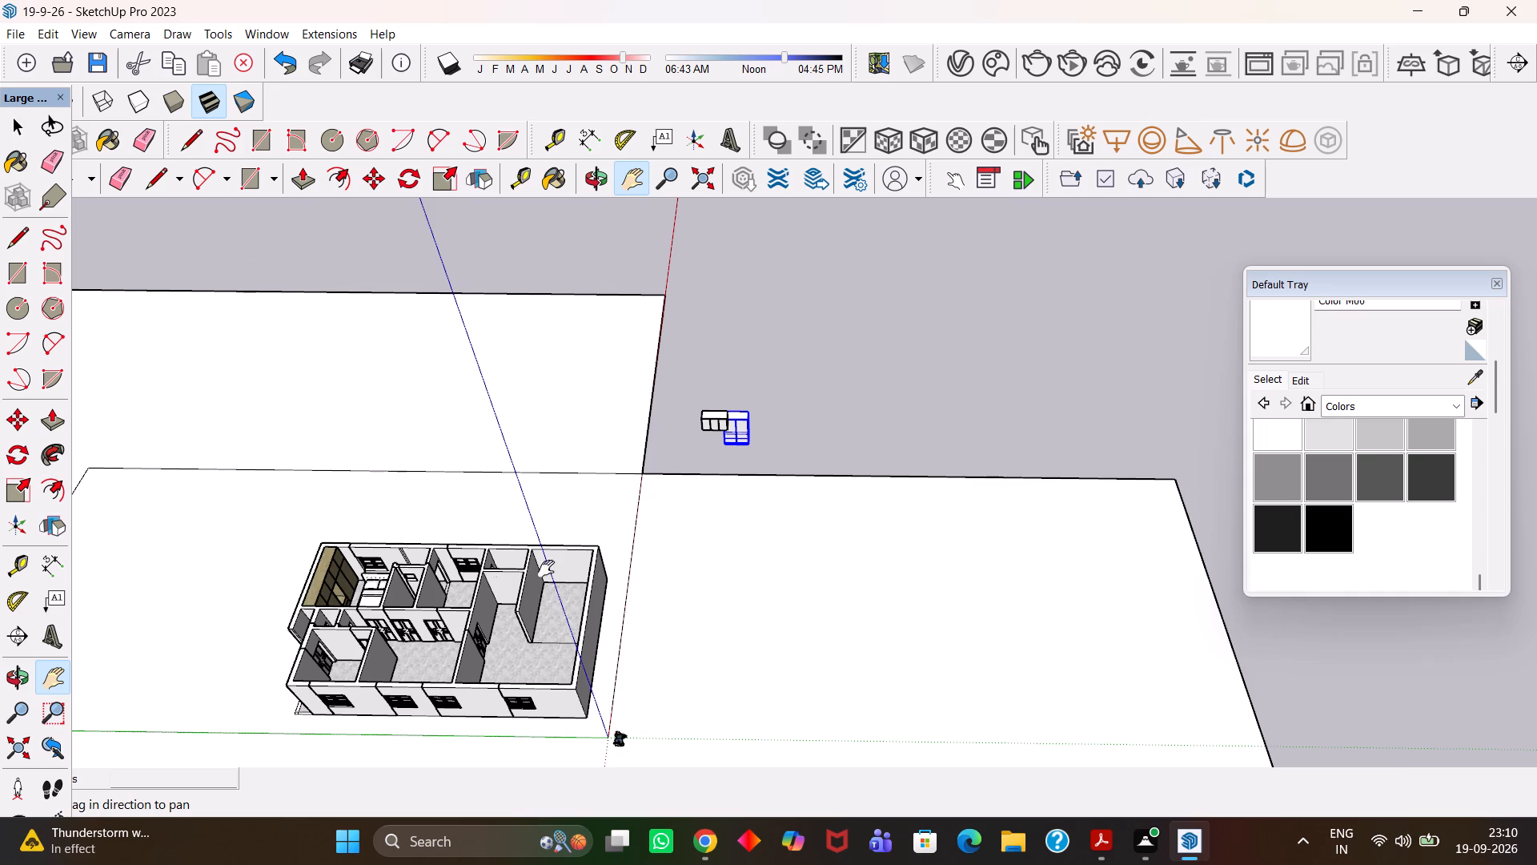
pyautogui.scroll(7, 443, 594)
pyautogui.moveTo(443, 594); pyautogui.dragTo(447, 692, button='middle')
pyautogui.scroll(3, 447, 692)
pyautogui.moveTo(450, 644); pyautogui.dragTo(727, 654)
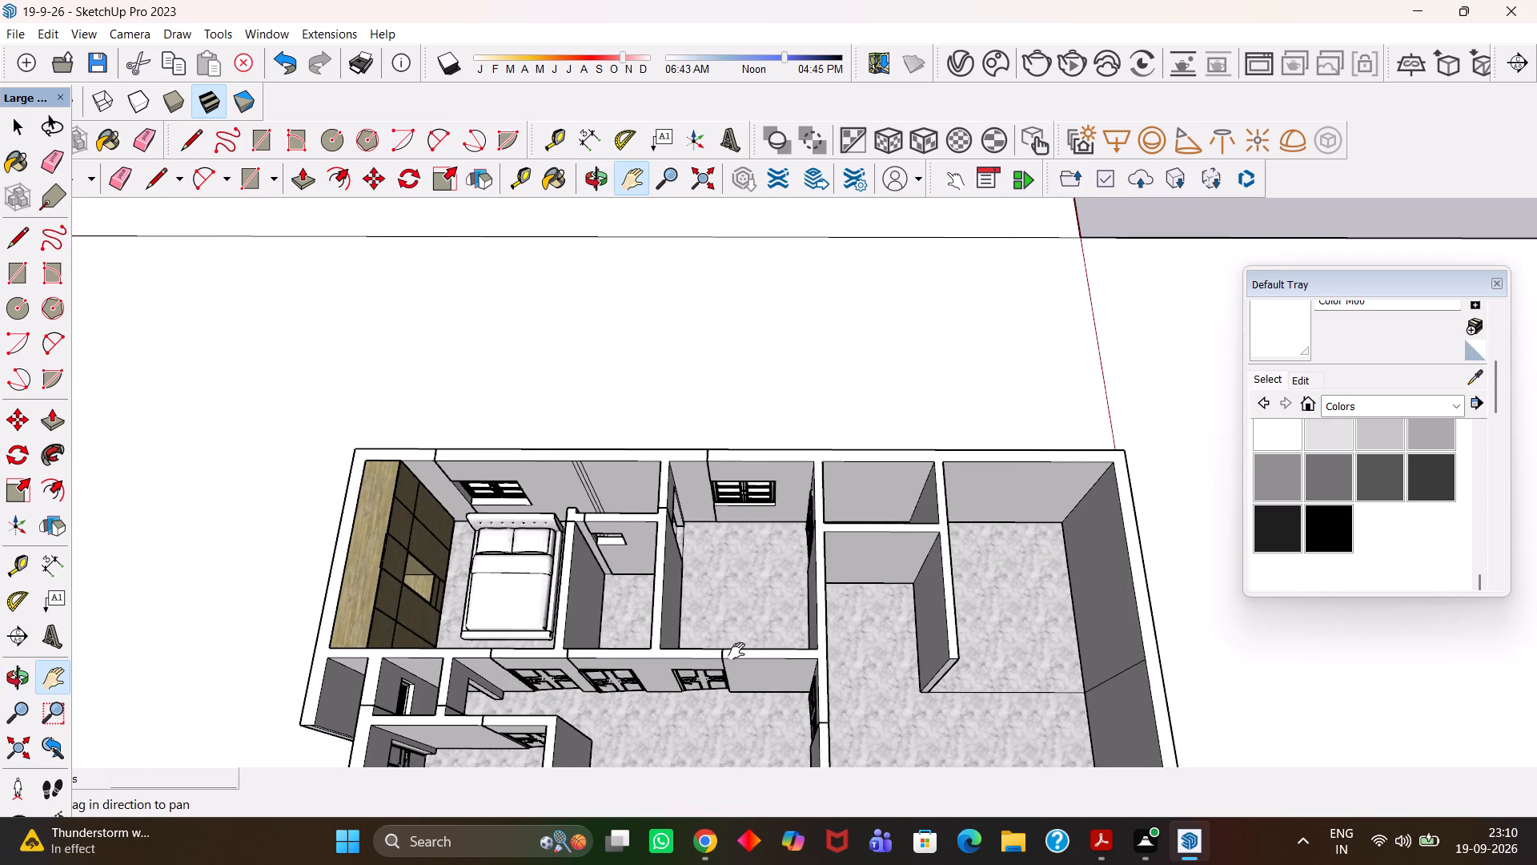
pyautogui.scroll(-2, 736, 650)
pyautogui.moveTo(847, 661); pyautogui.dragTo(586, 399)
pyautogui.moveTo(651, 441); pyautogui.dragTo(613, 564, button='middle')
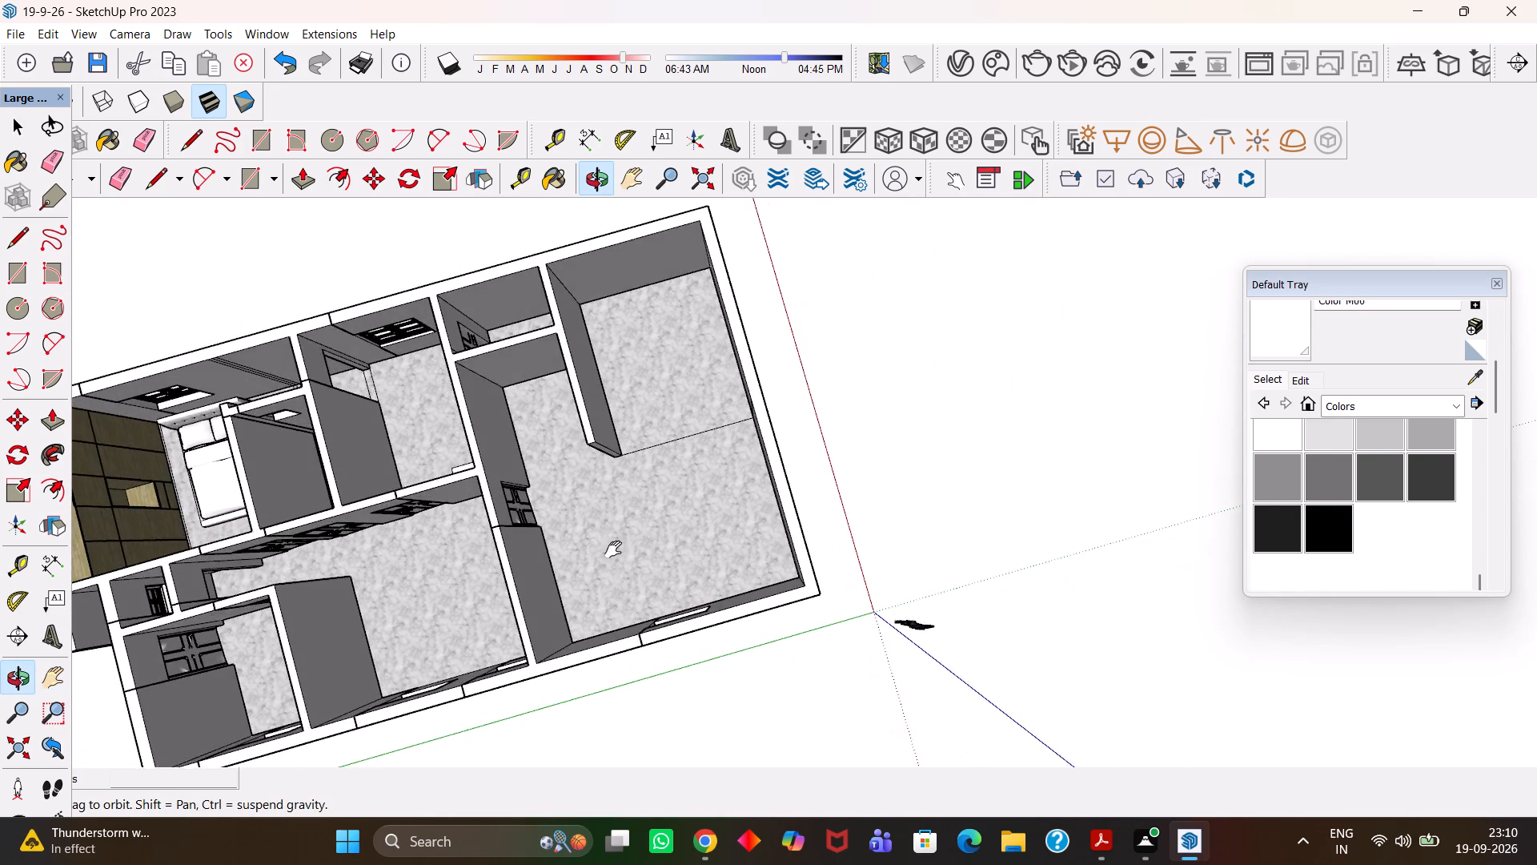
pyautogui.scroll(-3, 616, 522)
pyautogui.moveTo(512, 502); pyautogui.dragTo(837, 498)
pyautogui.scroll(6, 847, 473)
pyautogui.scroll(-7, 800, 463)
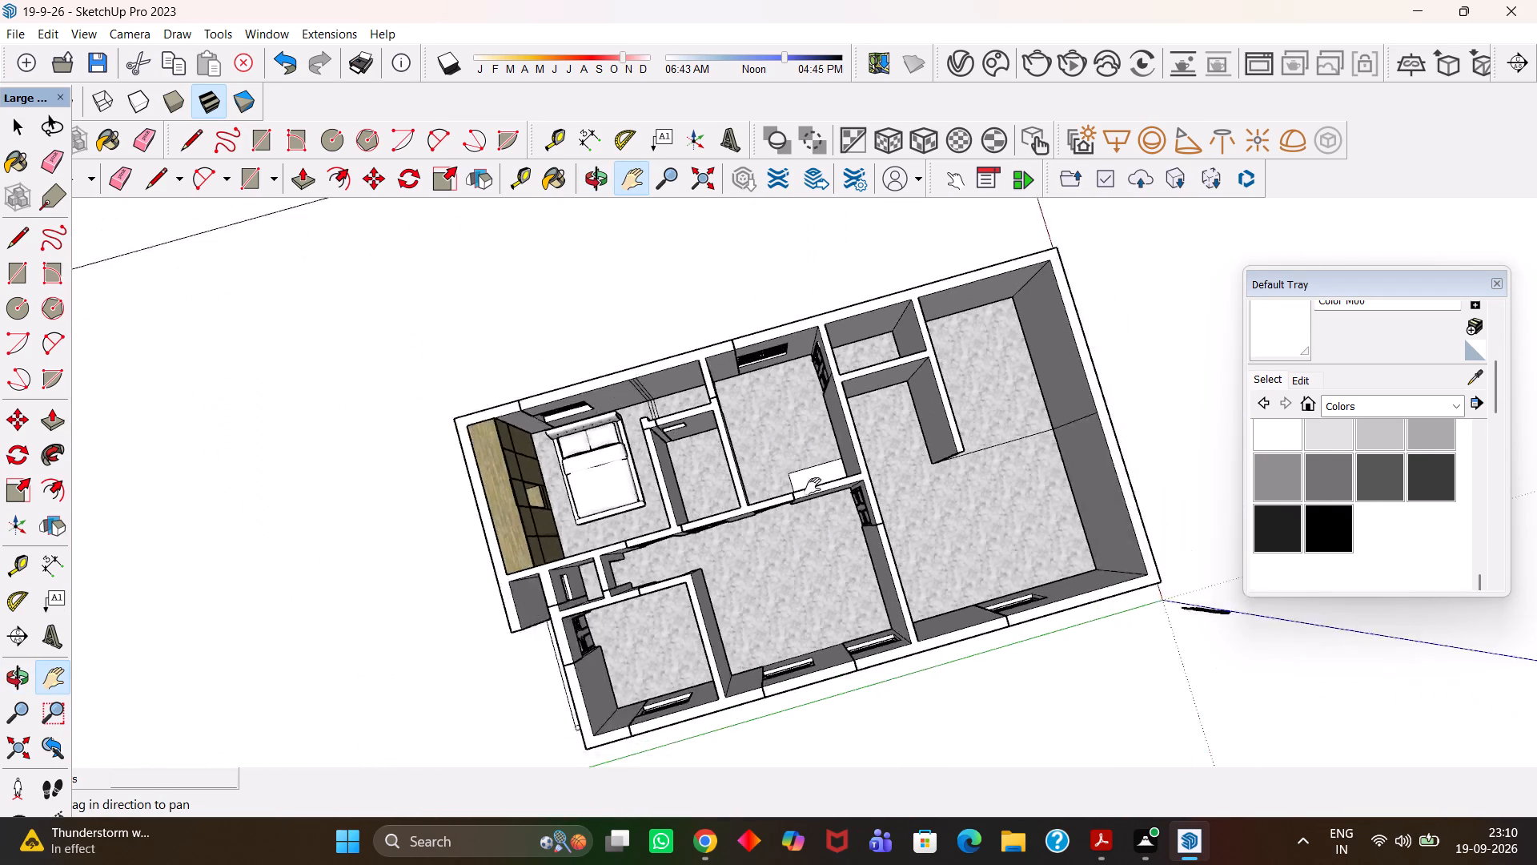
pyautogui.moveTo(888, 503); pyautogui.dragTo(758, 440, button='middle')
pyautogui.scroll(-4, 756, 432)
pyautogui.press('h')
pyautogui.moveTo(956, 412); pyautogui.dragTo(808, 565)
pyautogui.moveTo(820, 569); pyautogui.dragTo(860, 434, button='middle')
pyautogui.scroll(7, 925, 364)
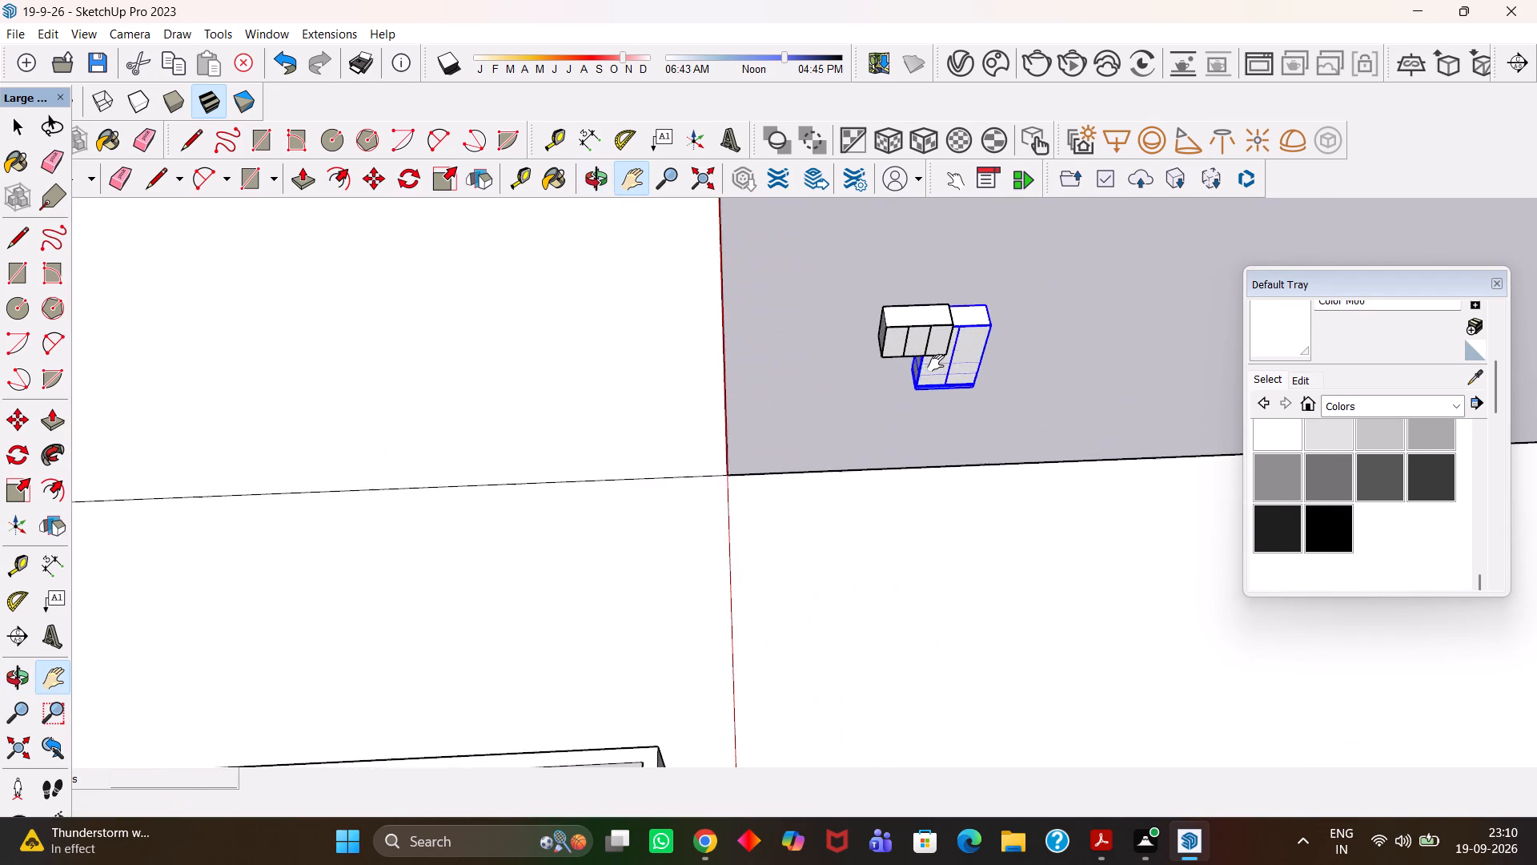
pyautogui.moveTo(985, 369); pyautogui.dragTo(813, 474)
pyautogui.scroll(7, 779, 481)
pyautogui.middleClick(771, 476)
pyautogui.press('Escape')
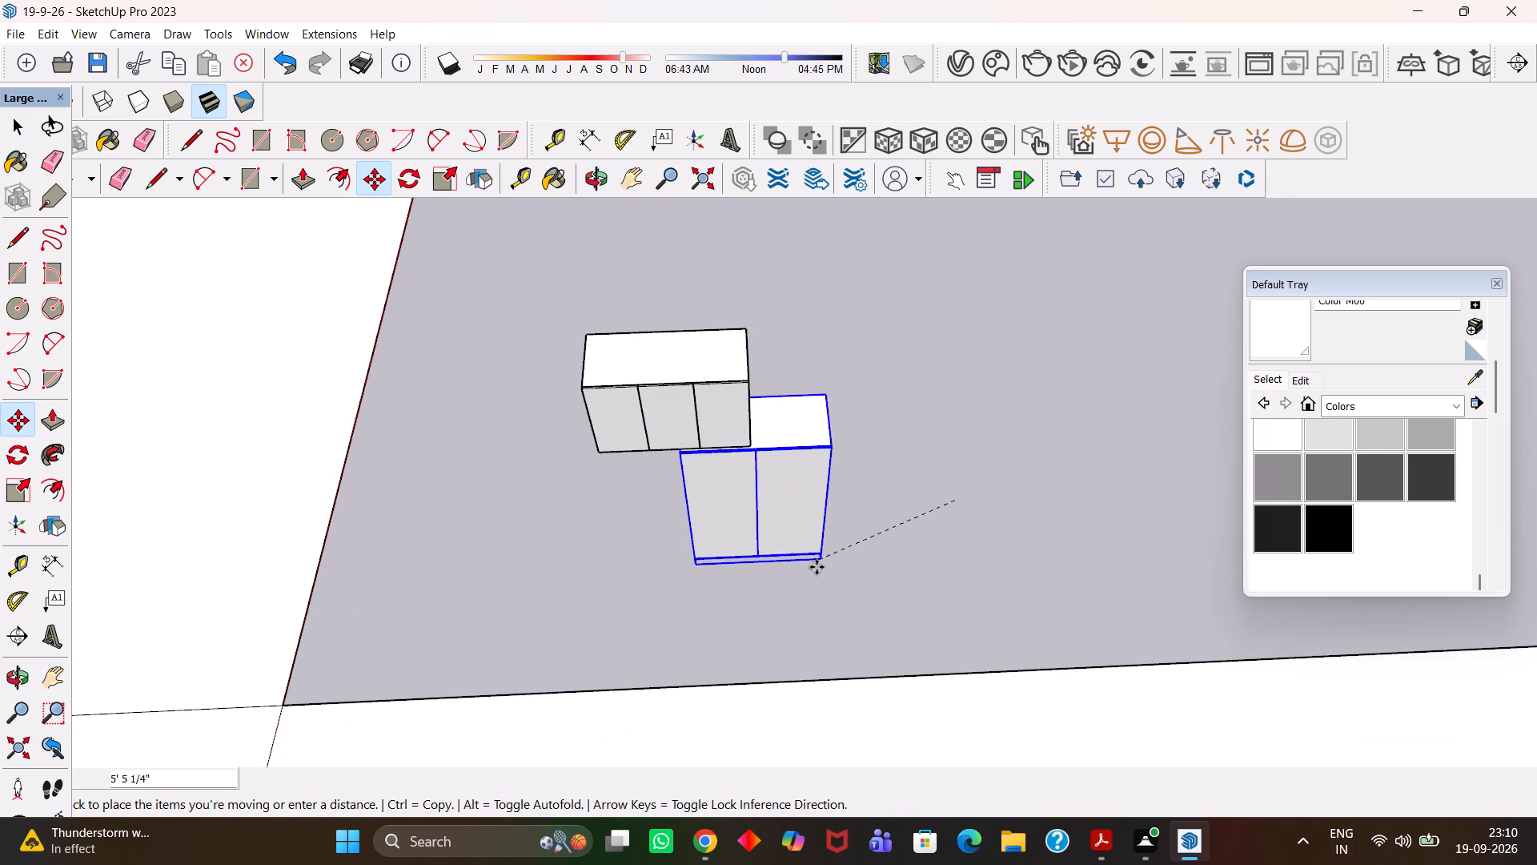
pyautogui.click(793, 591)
# Move the tall cabinet group about 5' 3" away from the three-door cabinet.
pyautogui.scroll(3, 805, 590)
pyautogui.press('space')
pyautogui.click(945, 548)
pyautogui.click(660, 347)
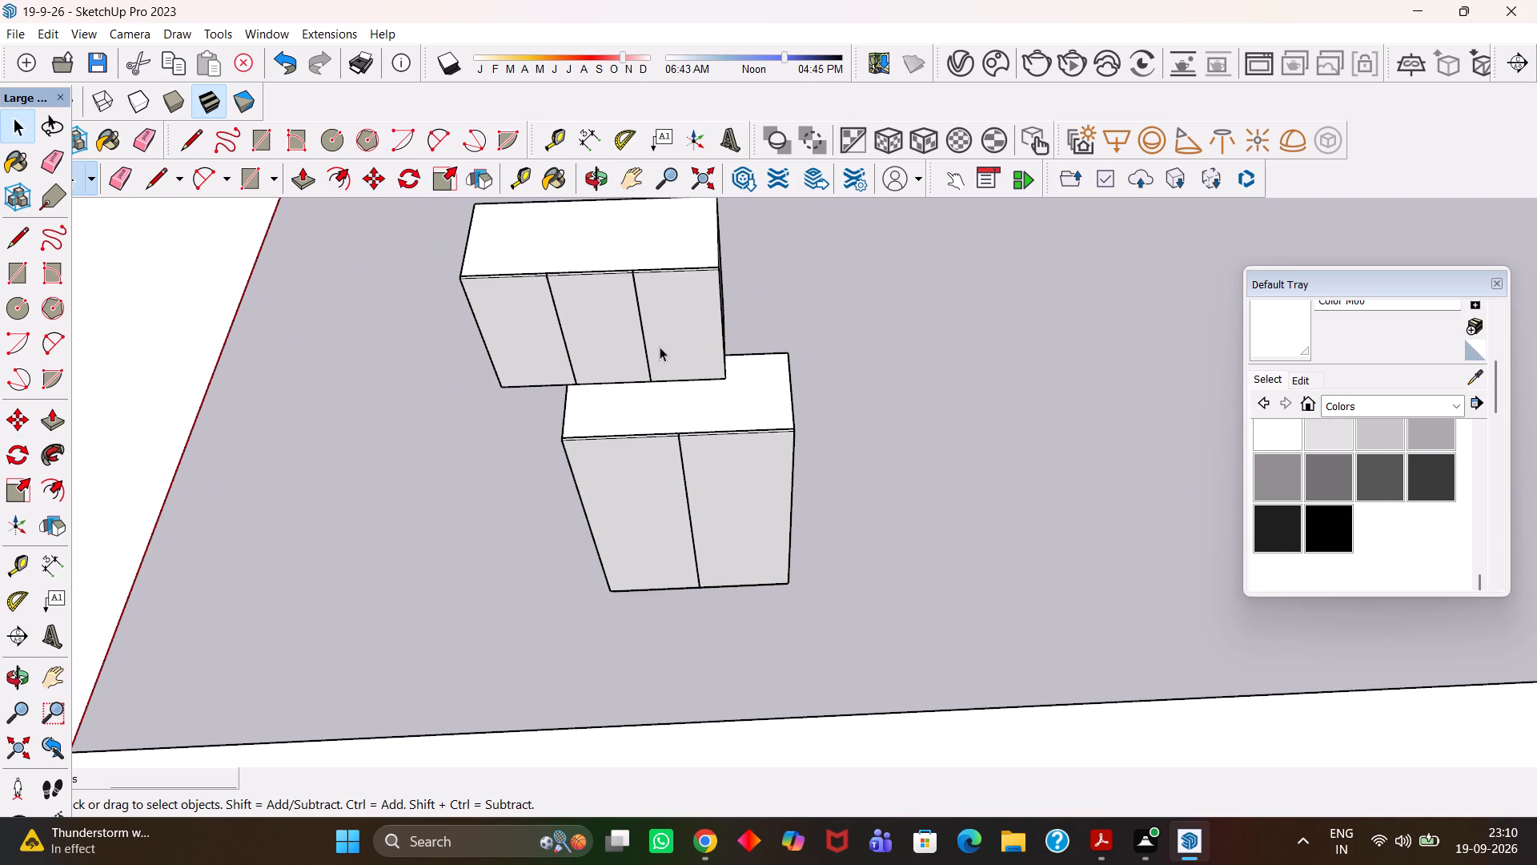
pyautogui.scroll(2, 660, 347)
pyautogui.moveTo(792, 358); pyautogui.dragTo(580, 389, button='middle')
pyautogui.scroll(-2, 580, 389)
pyautogui.moveTo(713, 460); pyautogui.dragTo(744, 412, button='middle')
pyautogui.press('space')
pyautogui.click(721, 489)
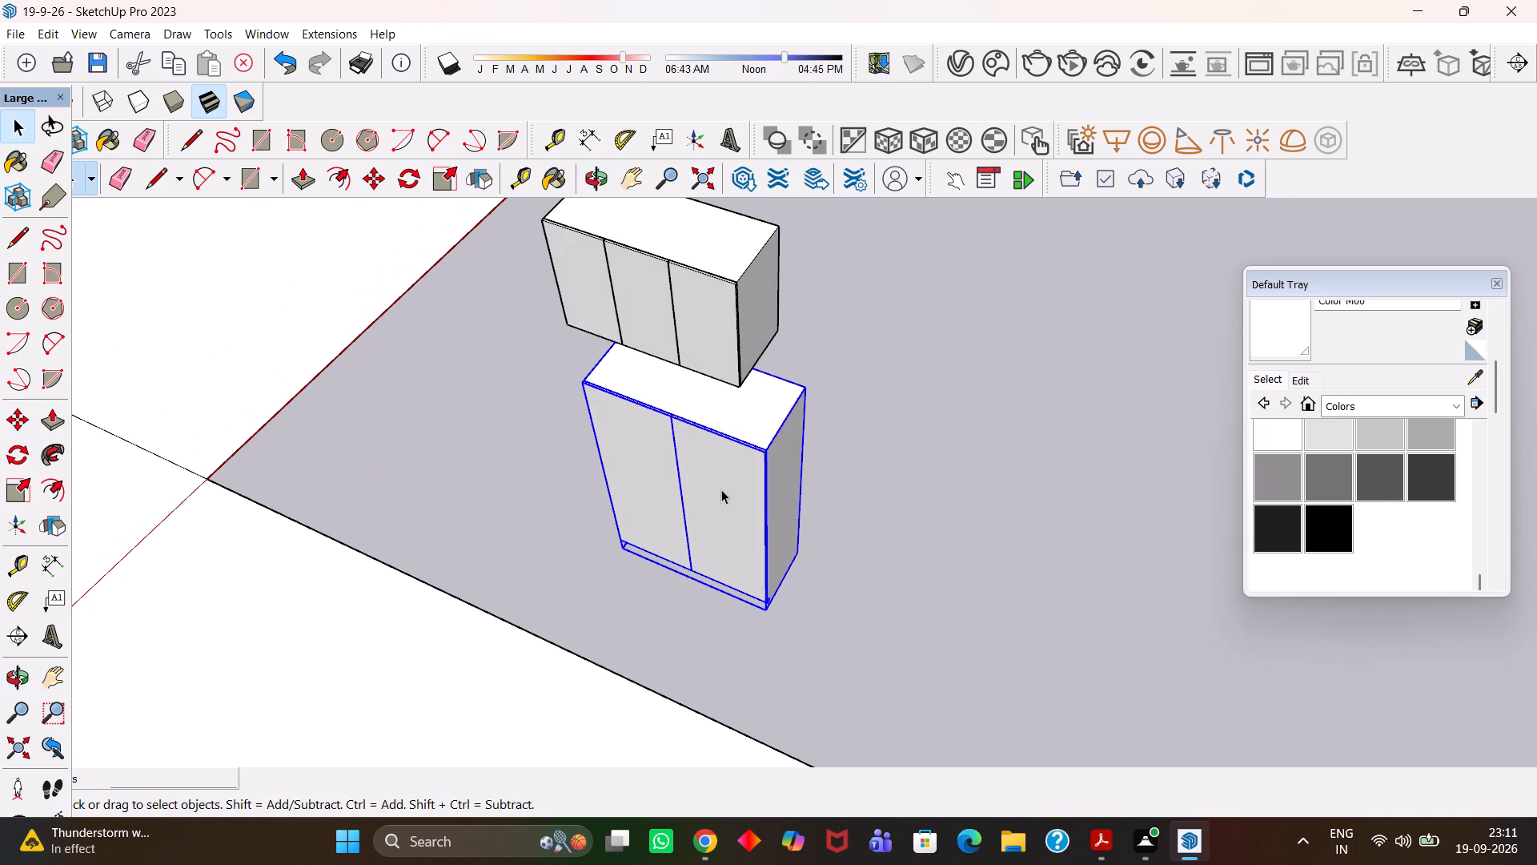
pyautogui.middleClick(716, 504)
pyautogui.scroll(1, 716, 505)
pyautogui.press('m')
pyautogui.click(770, 617)
pyautogui.click(985, 642)
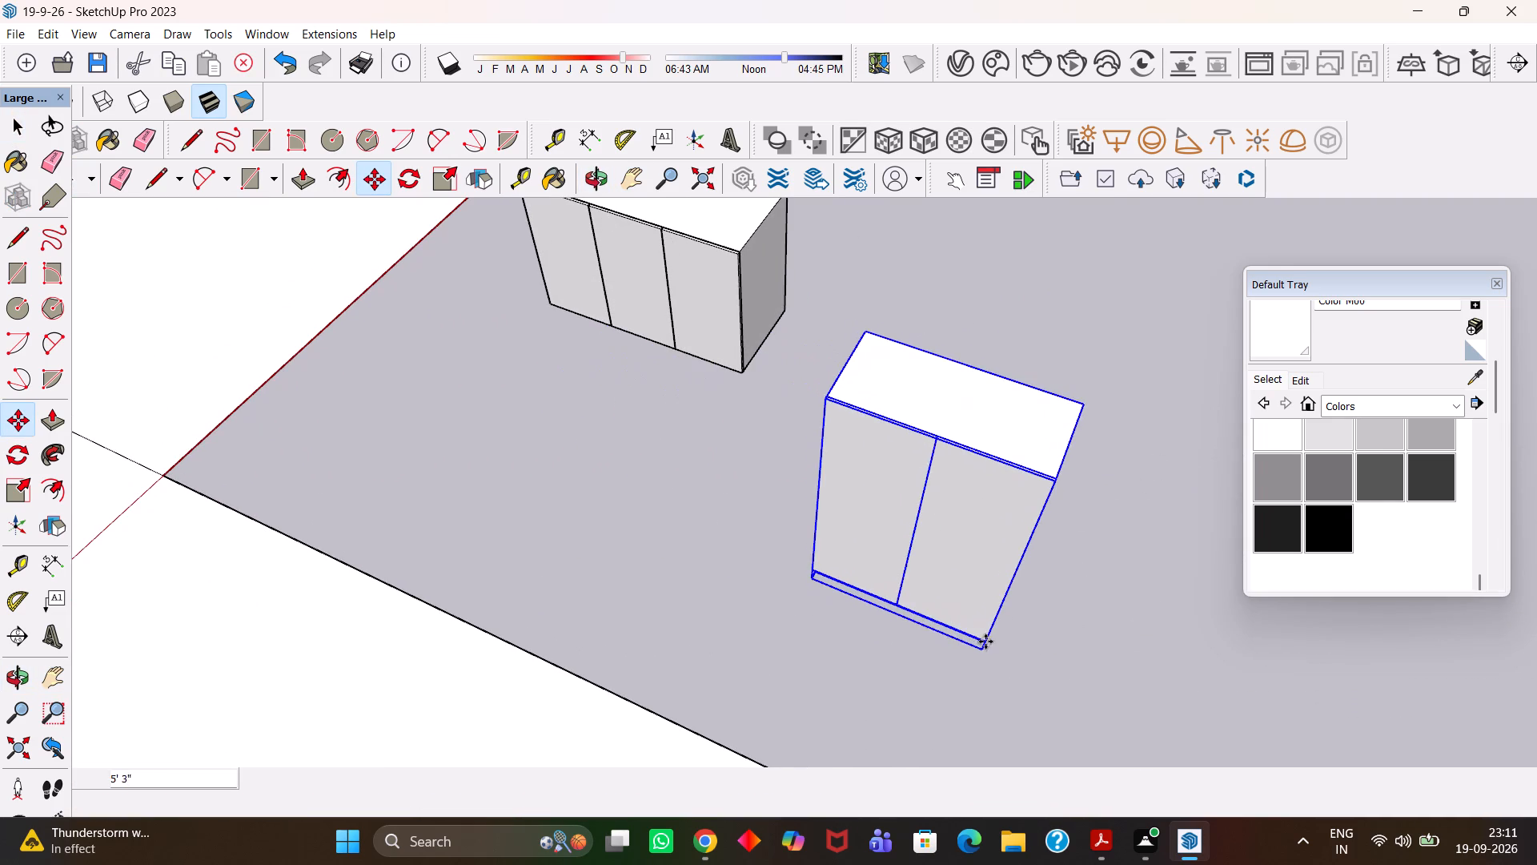
# Make one group of the three-door cabinet's carcass and doors.
pyautogui.scroll(-4, 886, 658)
pyautogui.moveTo(772, 609); pyautogui.dragTo(847, 541, button='middle')
pyautogui.scroll(2, 847, 541)
pyautogui.press('h')
pyautogui.moveTo(809, 457); pyautogui.dragTo(828, 599)
pyautogui.moveTo(802, 585); pyautogui.dragTo(789, 564, button='middle')
pyautogui.scroll(3, 776, 573)
pyautogui.press('space')
pyautogui.click(920, 432)
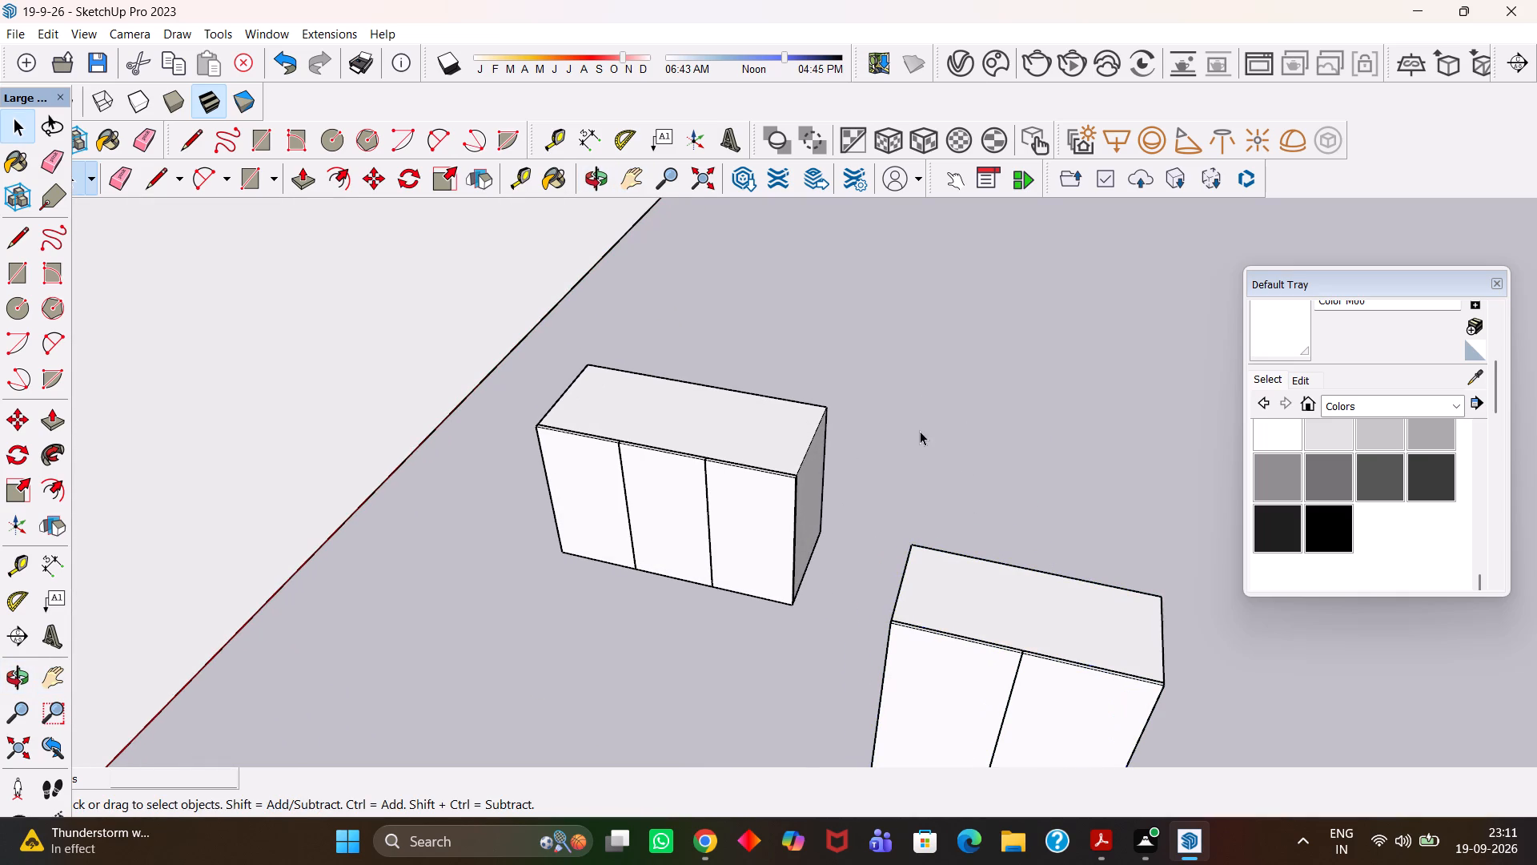
pyautogui.moveTo(921, 364); pyautogui.dragTo(508, 516)
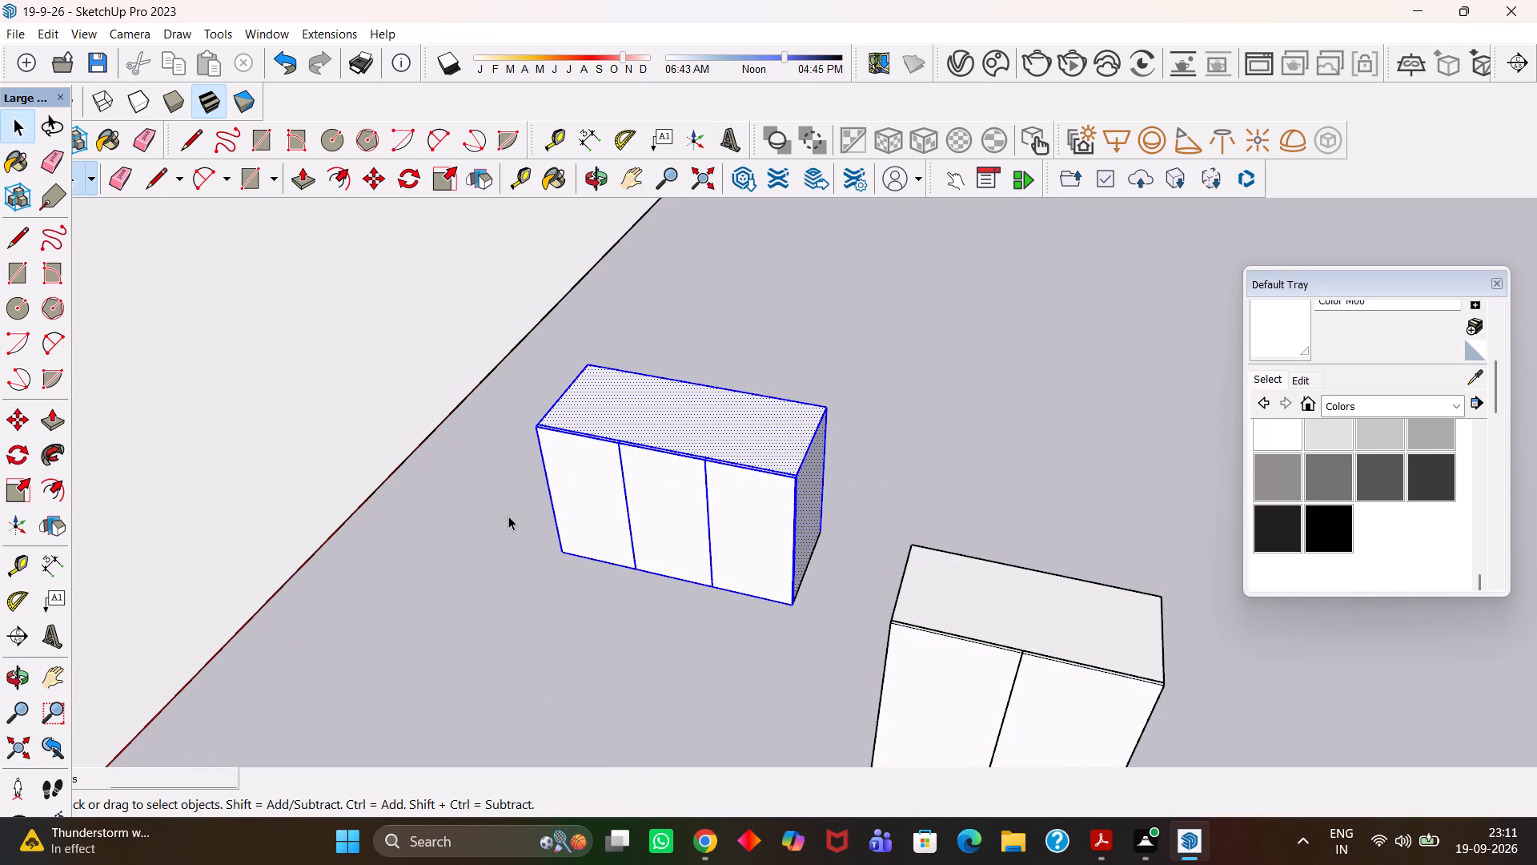
pyautogui.moveTo(597, 525); pyautogui.dragTo(747, 334, button='middle')
pyautogui.moveTo(728, 477); pyautogui.dragTo(701, 299, button='middle')
pyautogui.moveTo(841, 323); pyautogui.dragTo(504, 630)
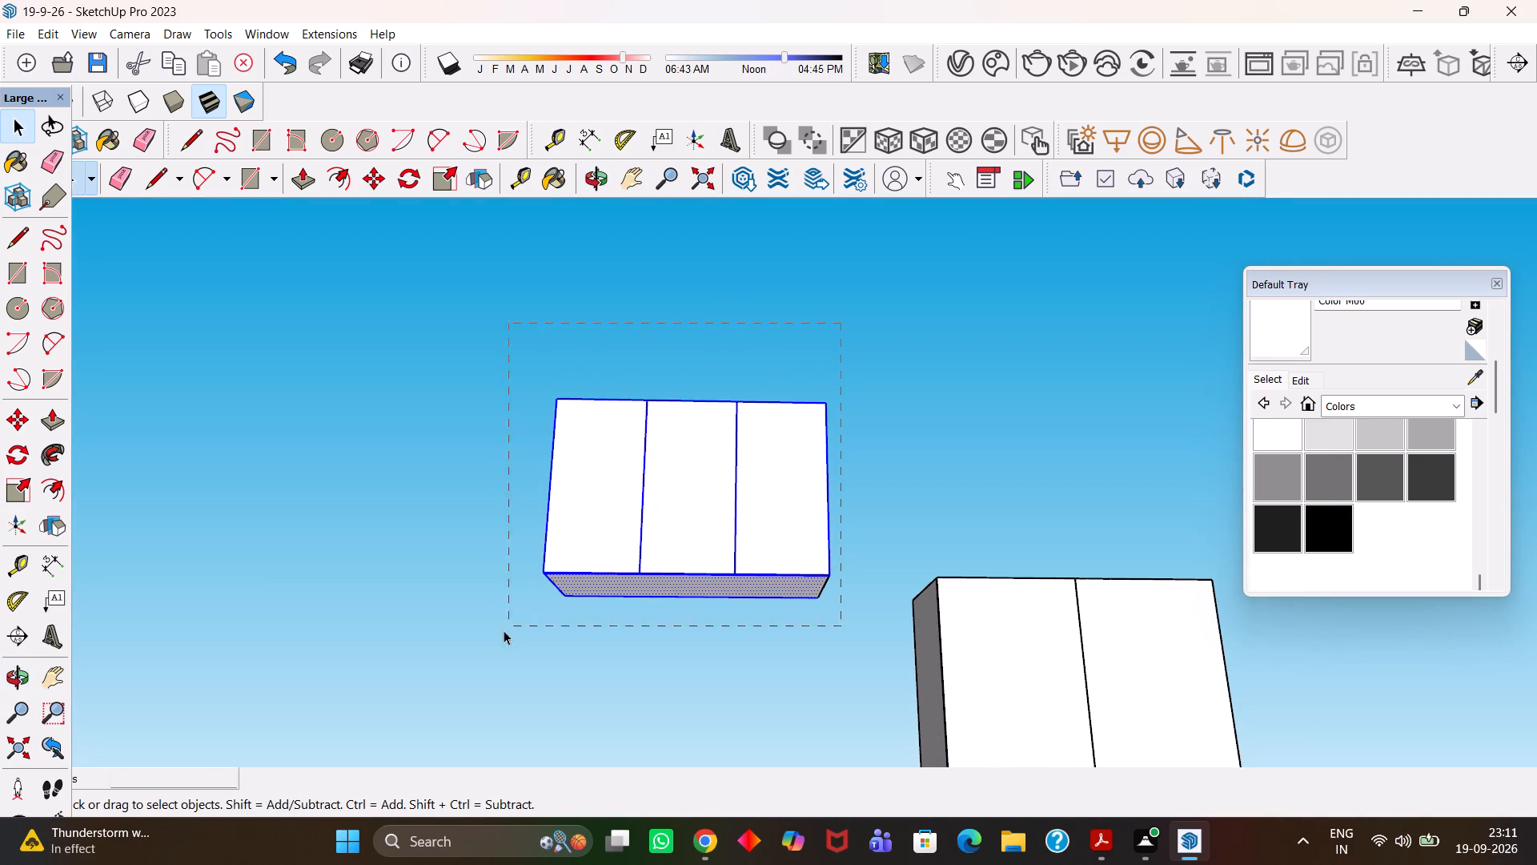
pyautogui.moveTo(504, 630); pyautogui.dragTo(489, 658)
pyautogui.scroll(-4, 658, 559)
pyautogui.moveTo(685, 525); pyautogui.dragTo(663, 657, button='middle')
pyautogui.moveTo(756, 475); pyautogui.dragTo(712, 574, button='middle')
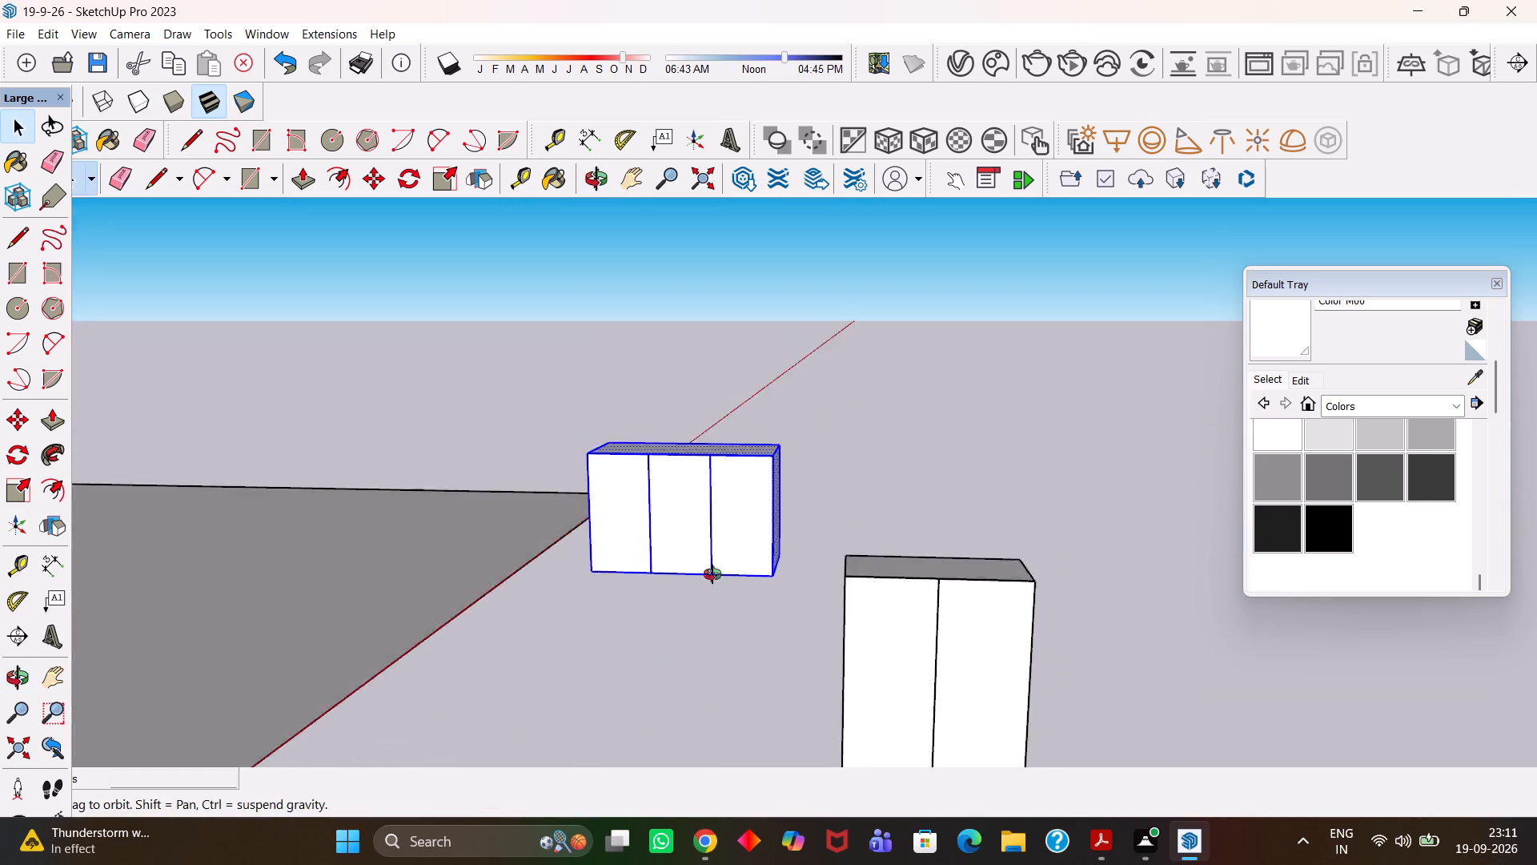
pyautogui.moveTo(712, 574); pyautogui.dragTo(710, 645, button='middle')
pyautogui.scroll(1, 710, 645)
pyautogui.moveTo(772, 464); pyautogui.dragTo(763, 596, button='middle')
pyautogui.moveTo(722, 473); pyautogui.dragTo(745, 493, button='middle')
pyautogui.scroll(3, 745, 493)
pyautogui.rightClick(676, 427)
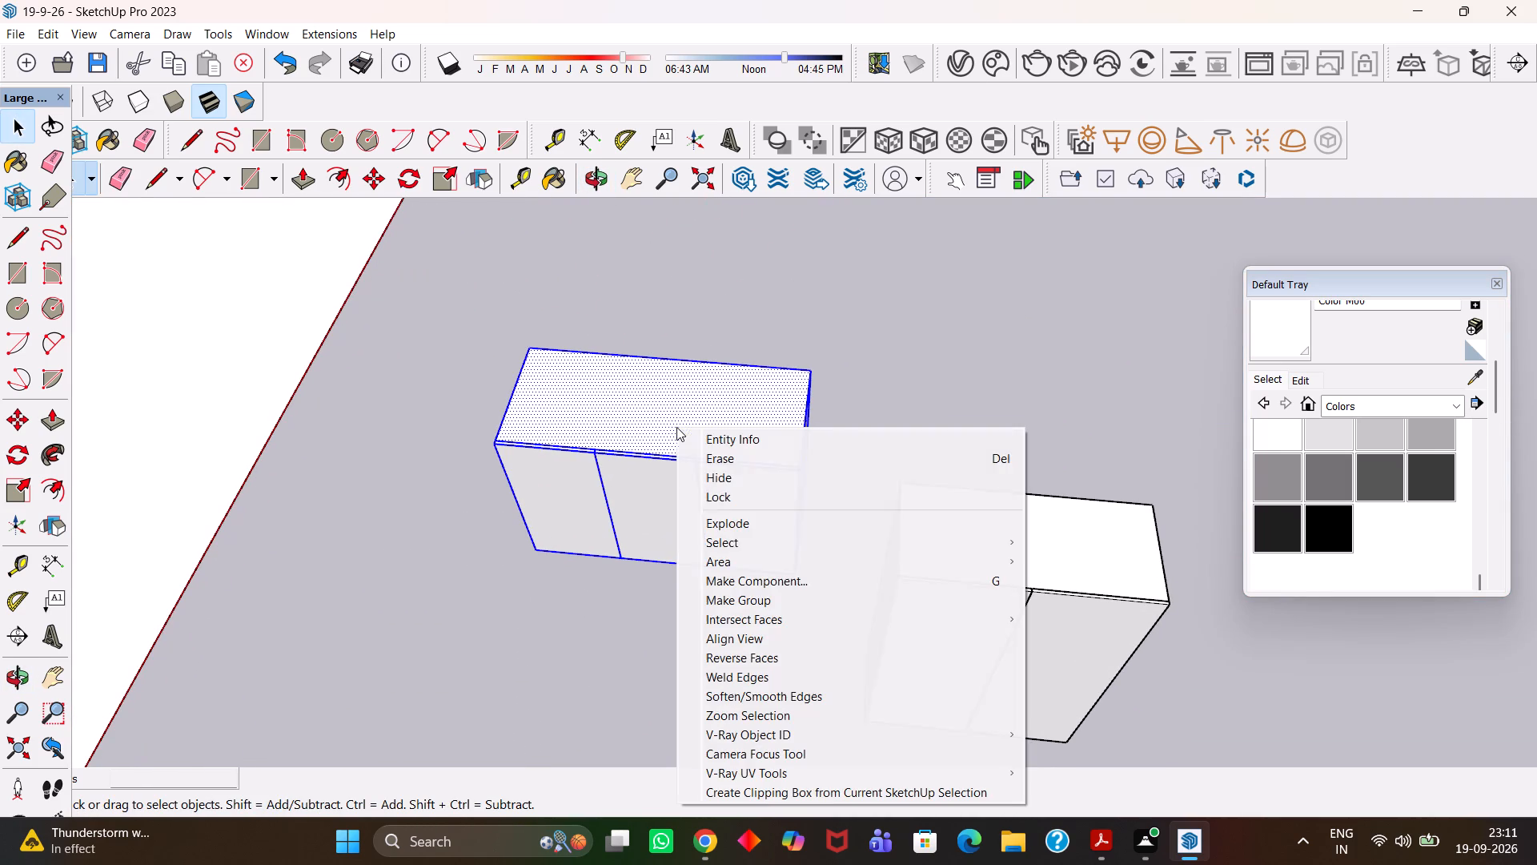
pyautogui.click(758, 597)
# Move the three-door cabinet group by its bottom front corner onto the top front corner of the tall cabinet.
pyautogui.scroll(-3, 696, 505)
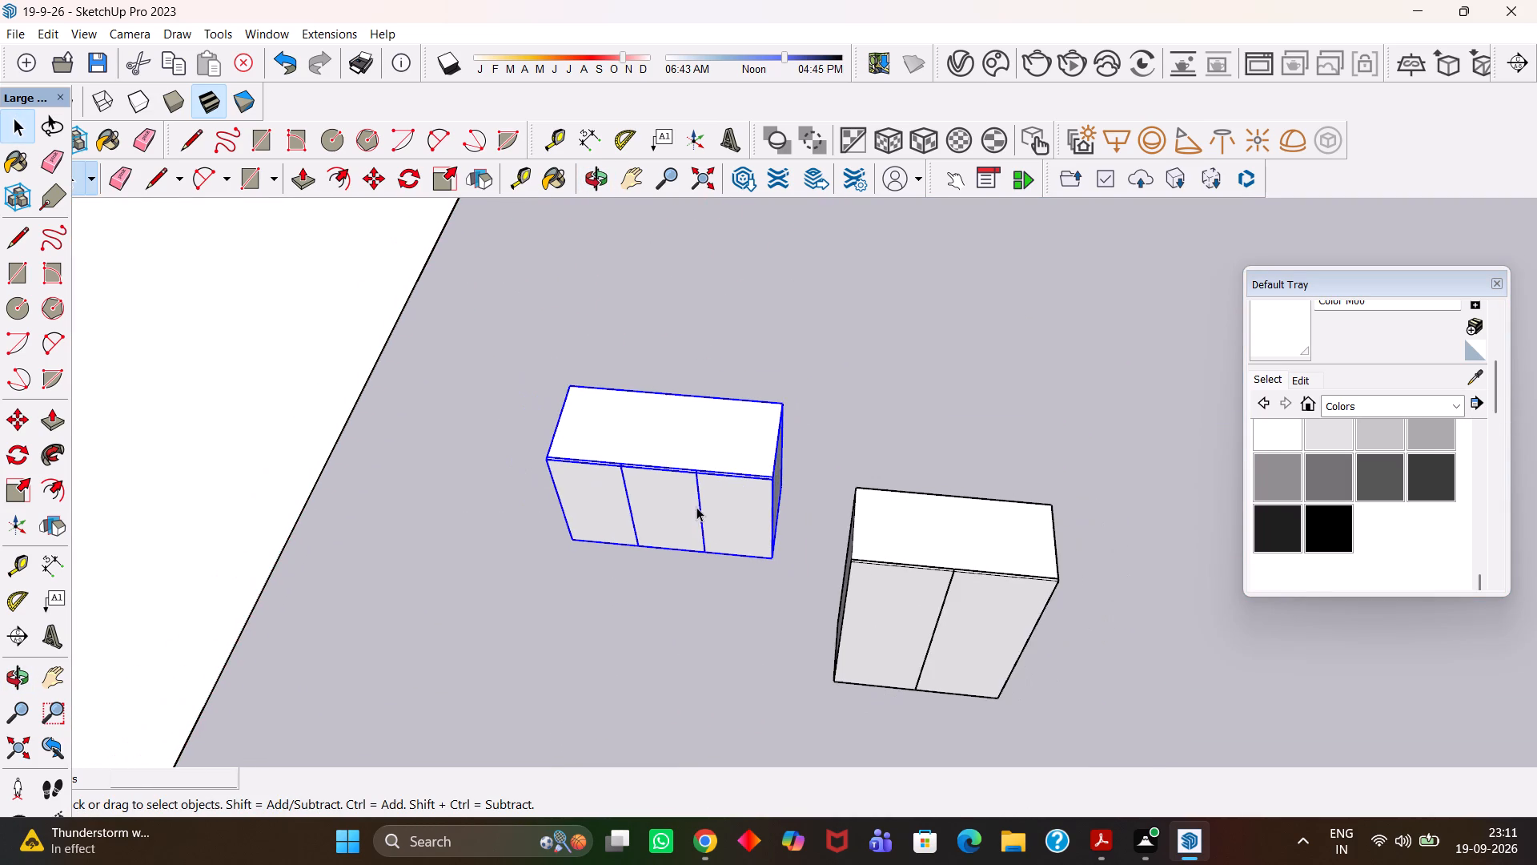
pyautogui.moveTo(703, 516); pyautogui.dragTo(704, 500, button='middle')
pyautogui.scroll(2, 704, 501)
pyautogui.press('h')
pyautogui.moveTo(769, 525); pyautogui.dragTo(622, 462)
pyautogui.scroll(6, 691, 488)
pyautogui.moveTo(703, 490); pyautogui.dragTo(636, 498, button='middle')
pyautogui.press('m')
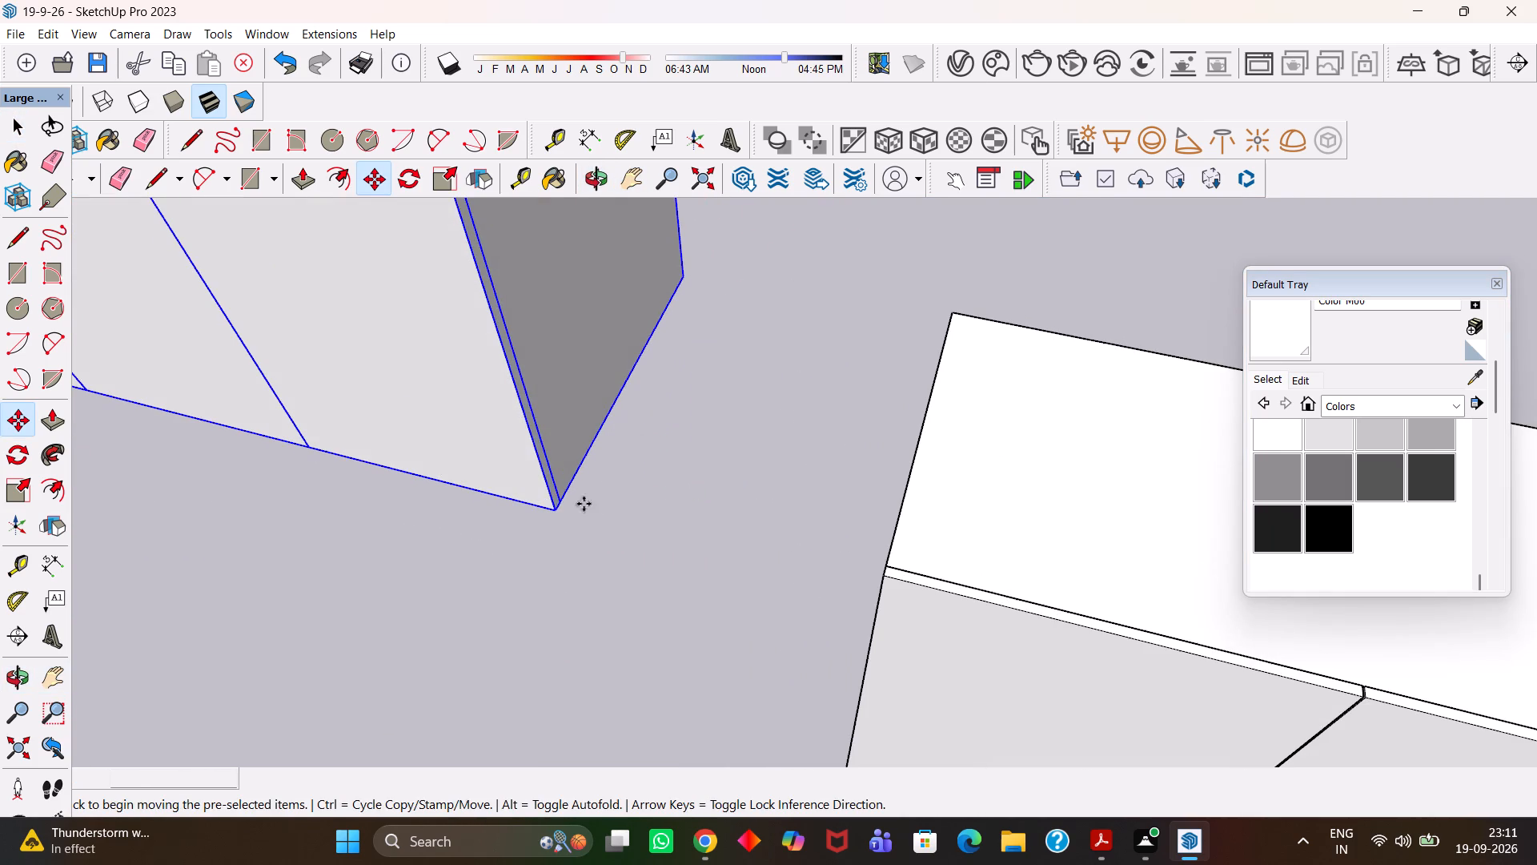
pyautogui.click(560, 511)
pyautogui.scroll(-8, 657, 476)
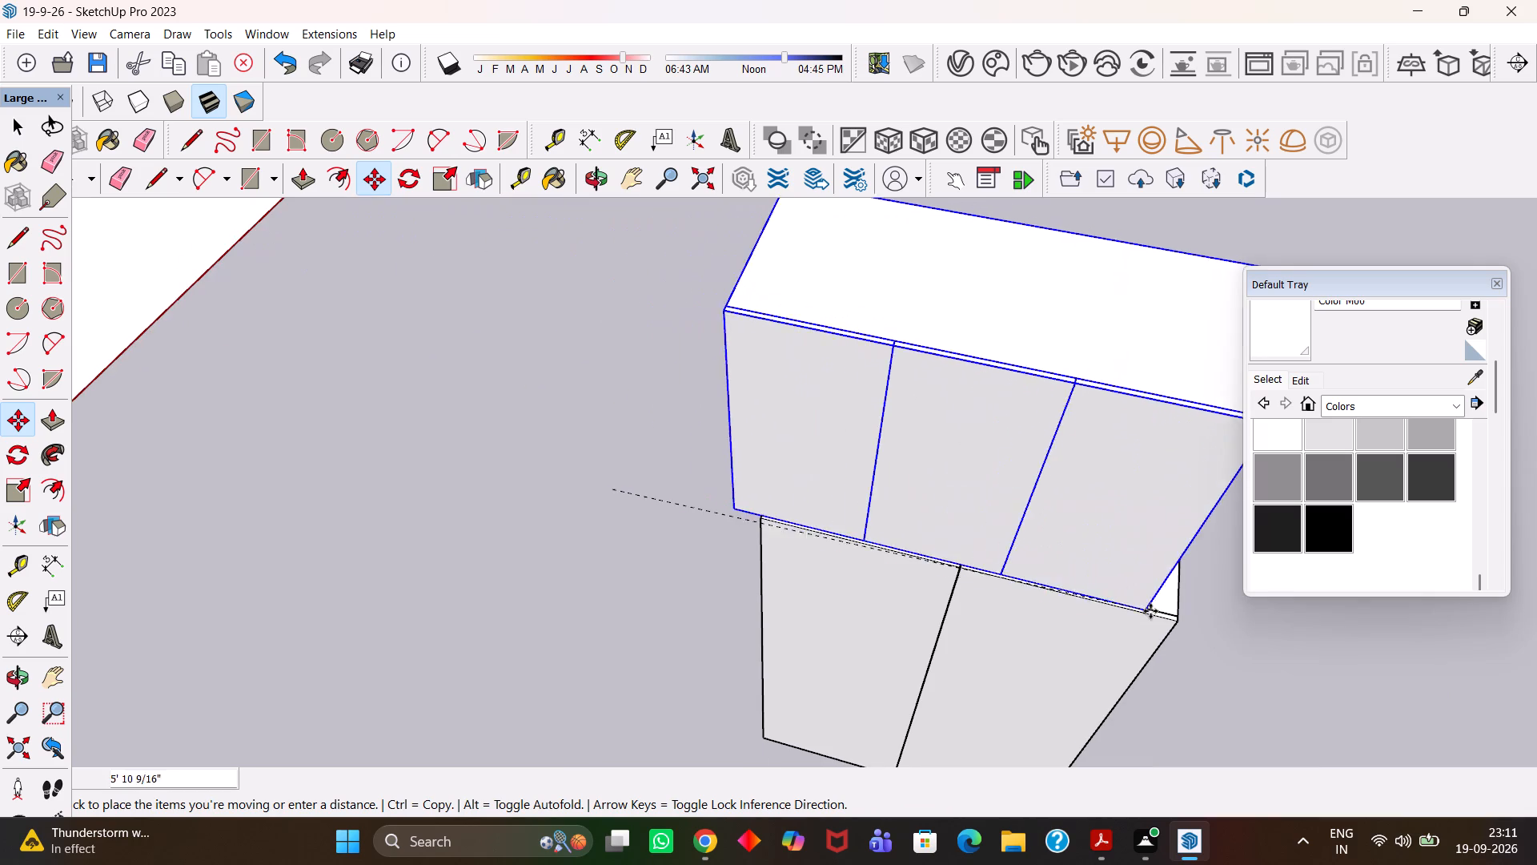
pyautogui.click(1174, 612)
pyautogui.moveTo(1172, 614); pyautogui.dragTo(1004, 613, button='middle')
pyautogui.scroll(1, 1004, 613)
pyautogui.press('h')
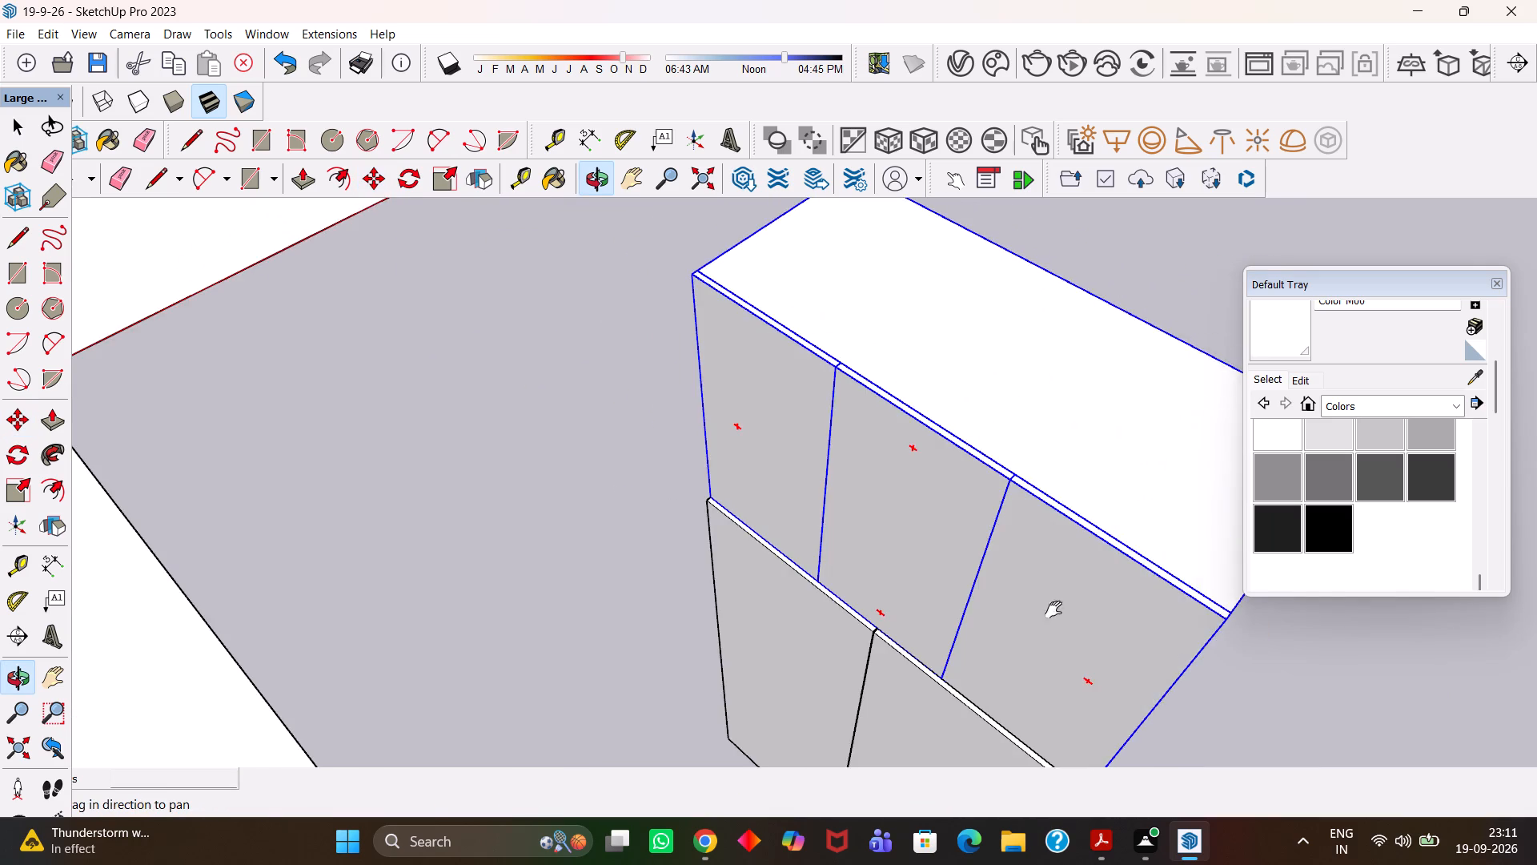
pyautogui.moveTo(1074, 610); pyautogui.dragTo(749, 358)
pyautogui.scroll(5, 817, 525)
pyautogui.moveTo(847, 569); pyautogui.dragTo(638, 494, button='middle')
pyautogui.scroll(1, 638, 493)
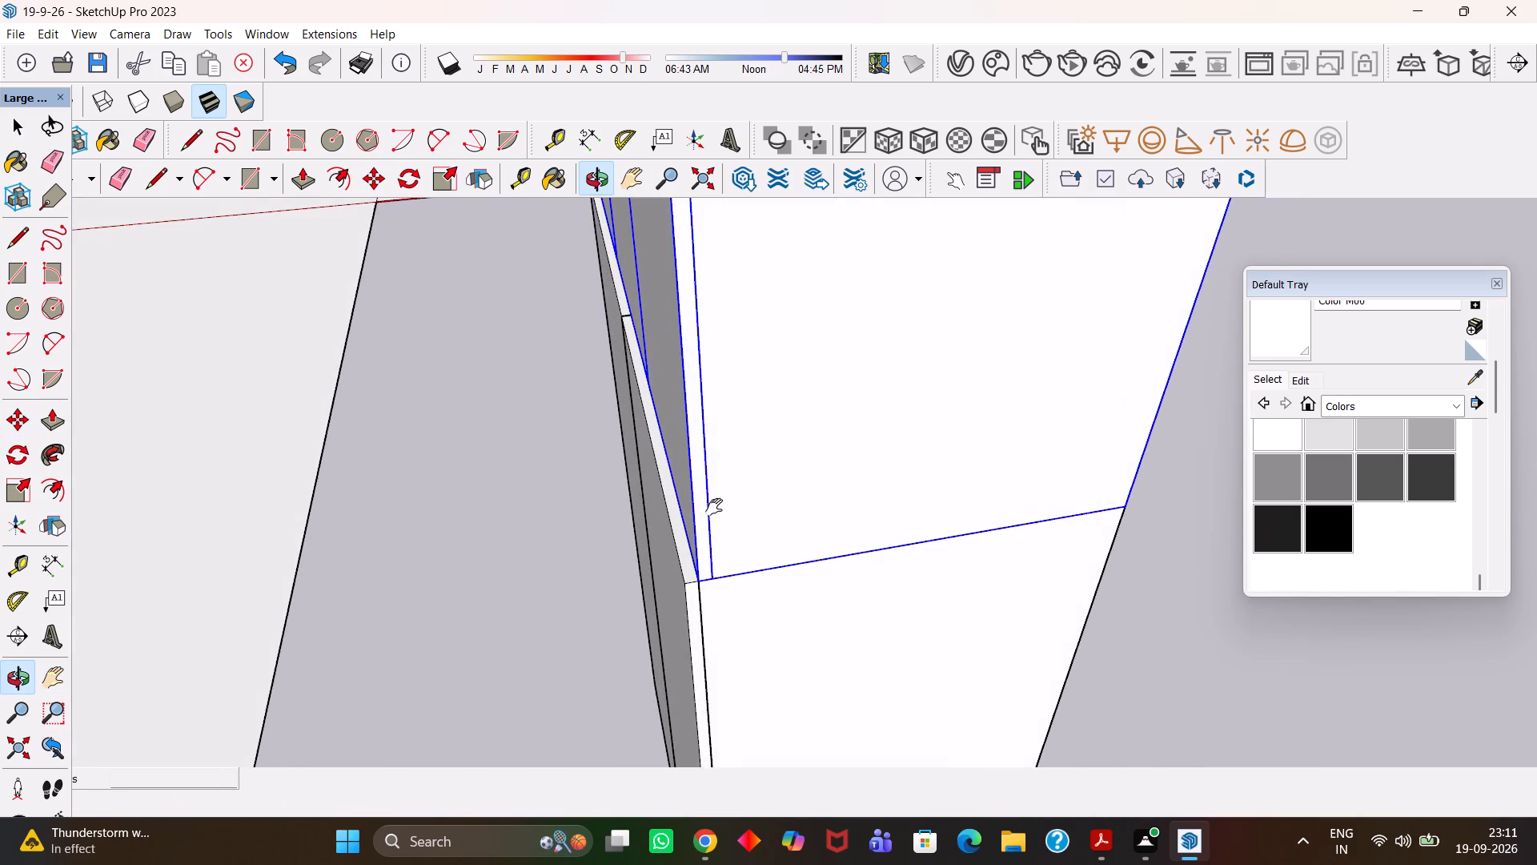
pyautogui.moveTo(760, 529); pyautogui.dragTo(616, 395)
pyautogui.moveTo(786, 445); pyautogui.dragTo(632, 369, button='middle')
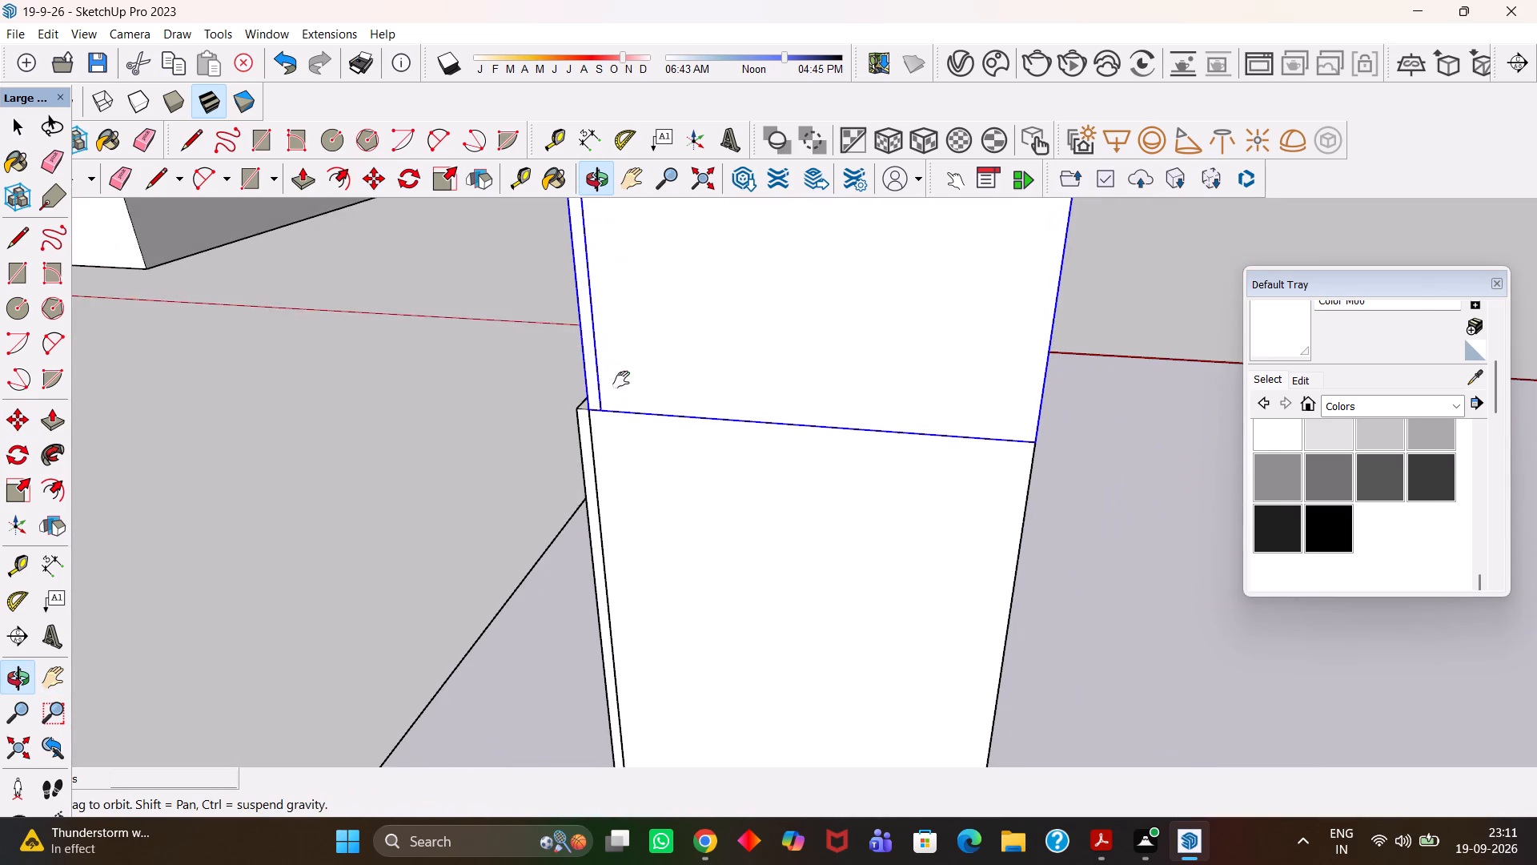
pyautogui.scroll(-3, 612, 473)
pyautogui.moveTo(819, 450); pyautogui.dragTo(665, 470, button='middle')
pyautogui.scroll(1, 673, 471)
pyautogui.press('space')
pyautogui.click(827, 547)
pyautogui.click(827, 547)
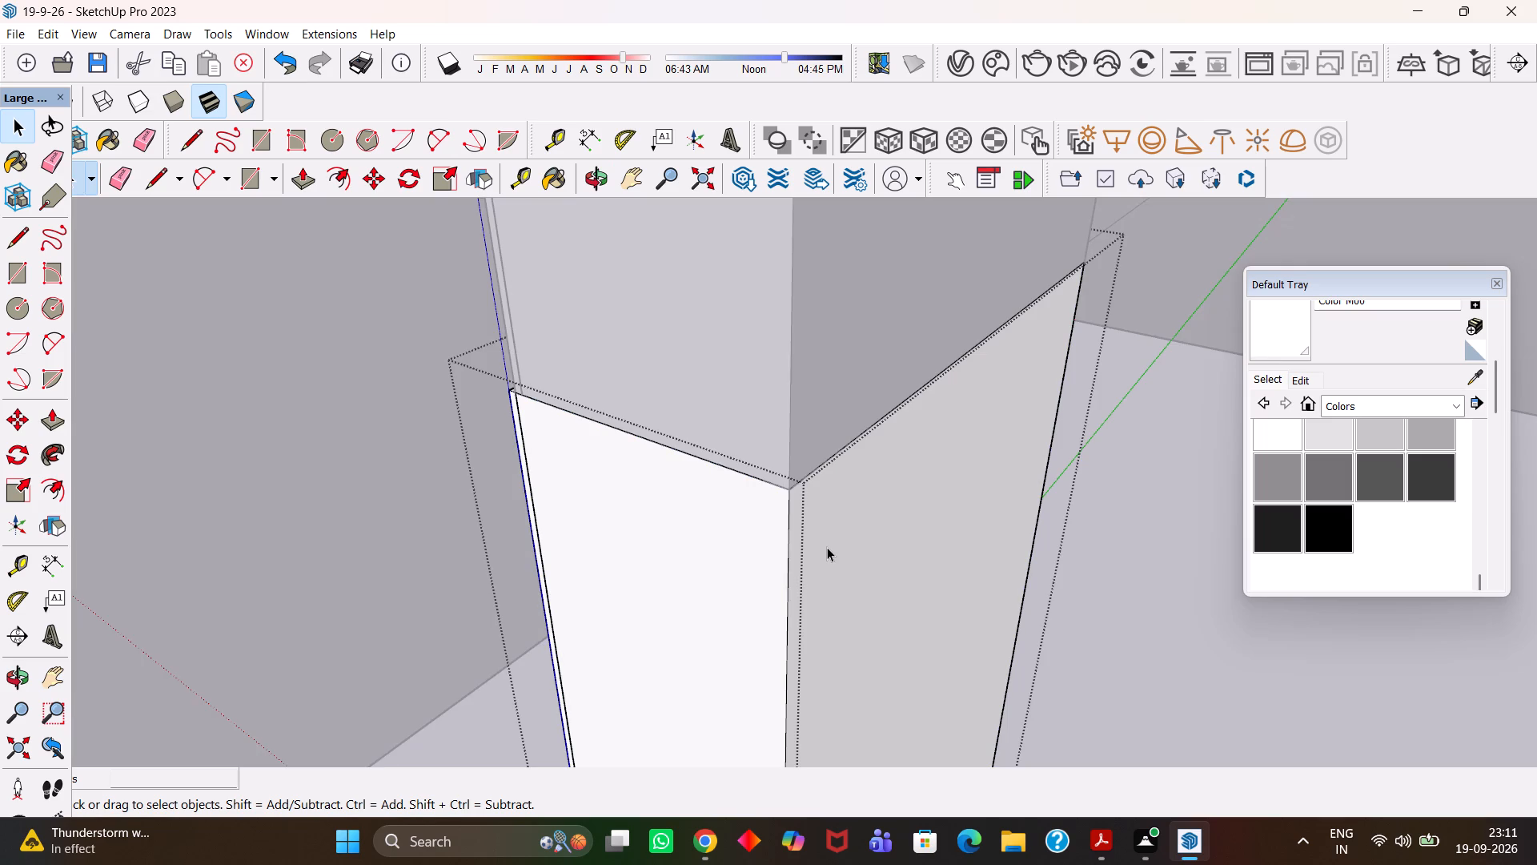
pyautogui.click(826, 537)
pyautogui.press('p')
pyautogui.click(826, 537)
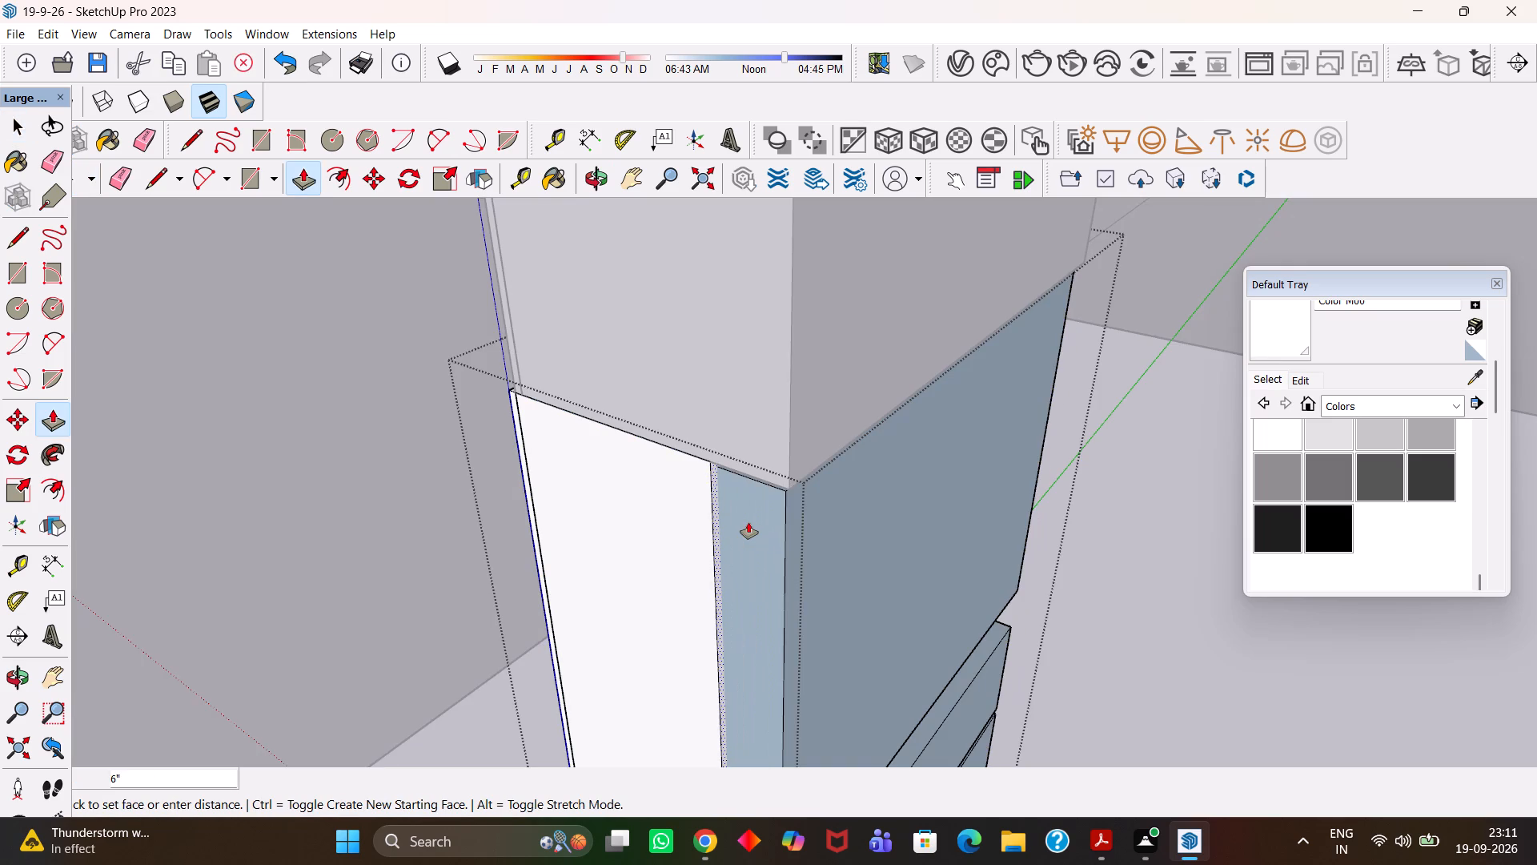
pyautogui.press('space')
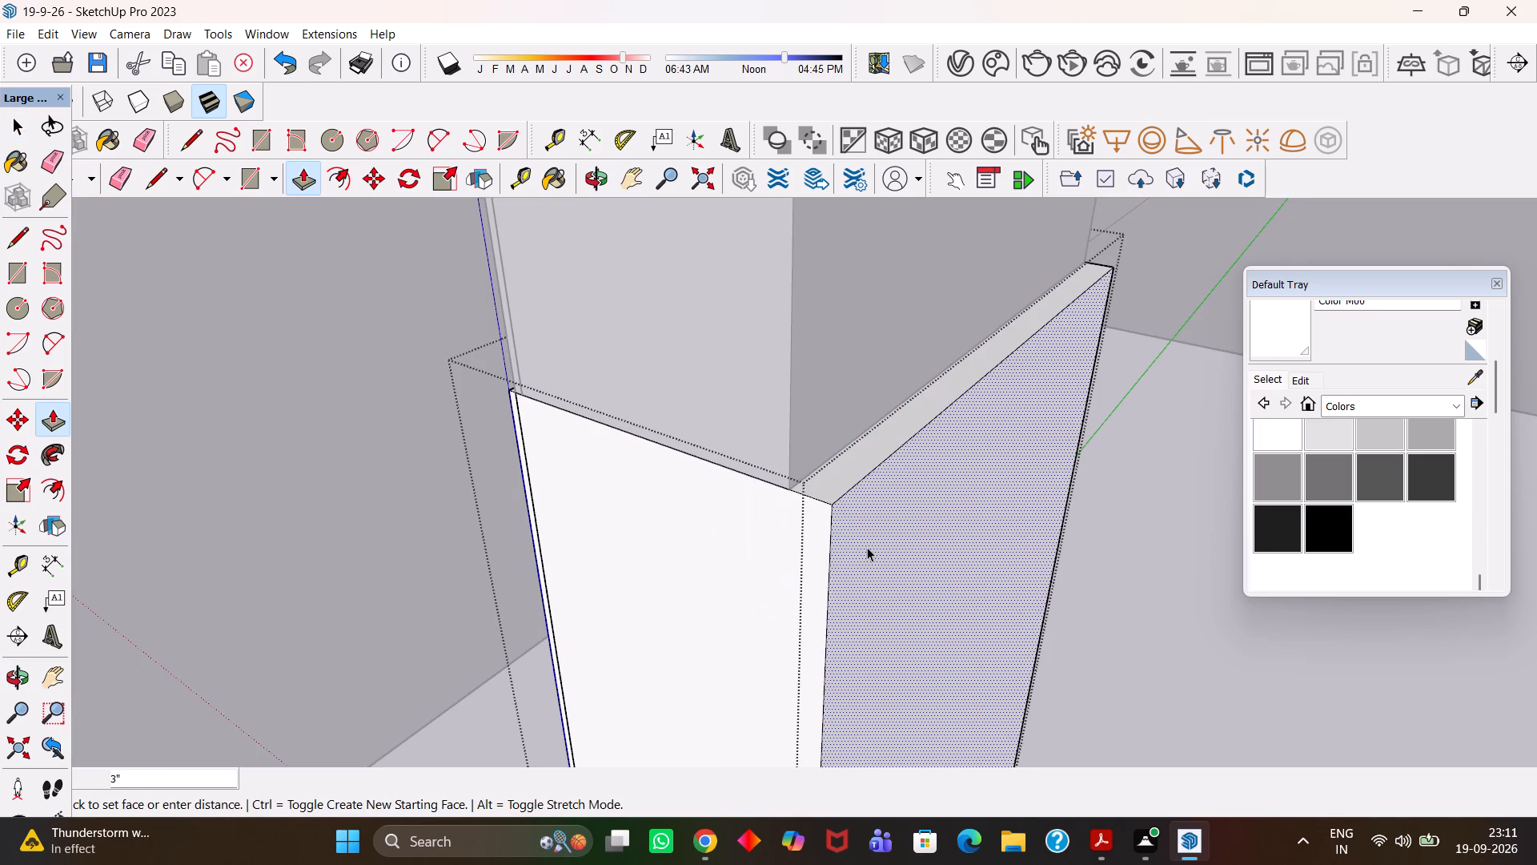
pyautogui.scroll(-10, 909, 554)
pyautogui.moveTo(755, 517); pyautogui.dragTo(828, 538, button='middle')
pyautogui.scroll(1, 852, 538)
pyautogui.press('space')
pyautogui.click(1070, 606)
# Move the three-door cabinet about 11/16" forward, bringing its door fronts flush with the tall cabinet's doors.
pyautogui.scroll(-3, 916, 569)
pyautogui.scroll(1, 819, 551)
pyautogui.moveTo(826, 557); pyautogui.dragTo(991, 569, button='middle')
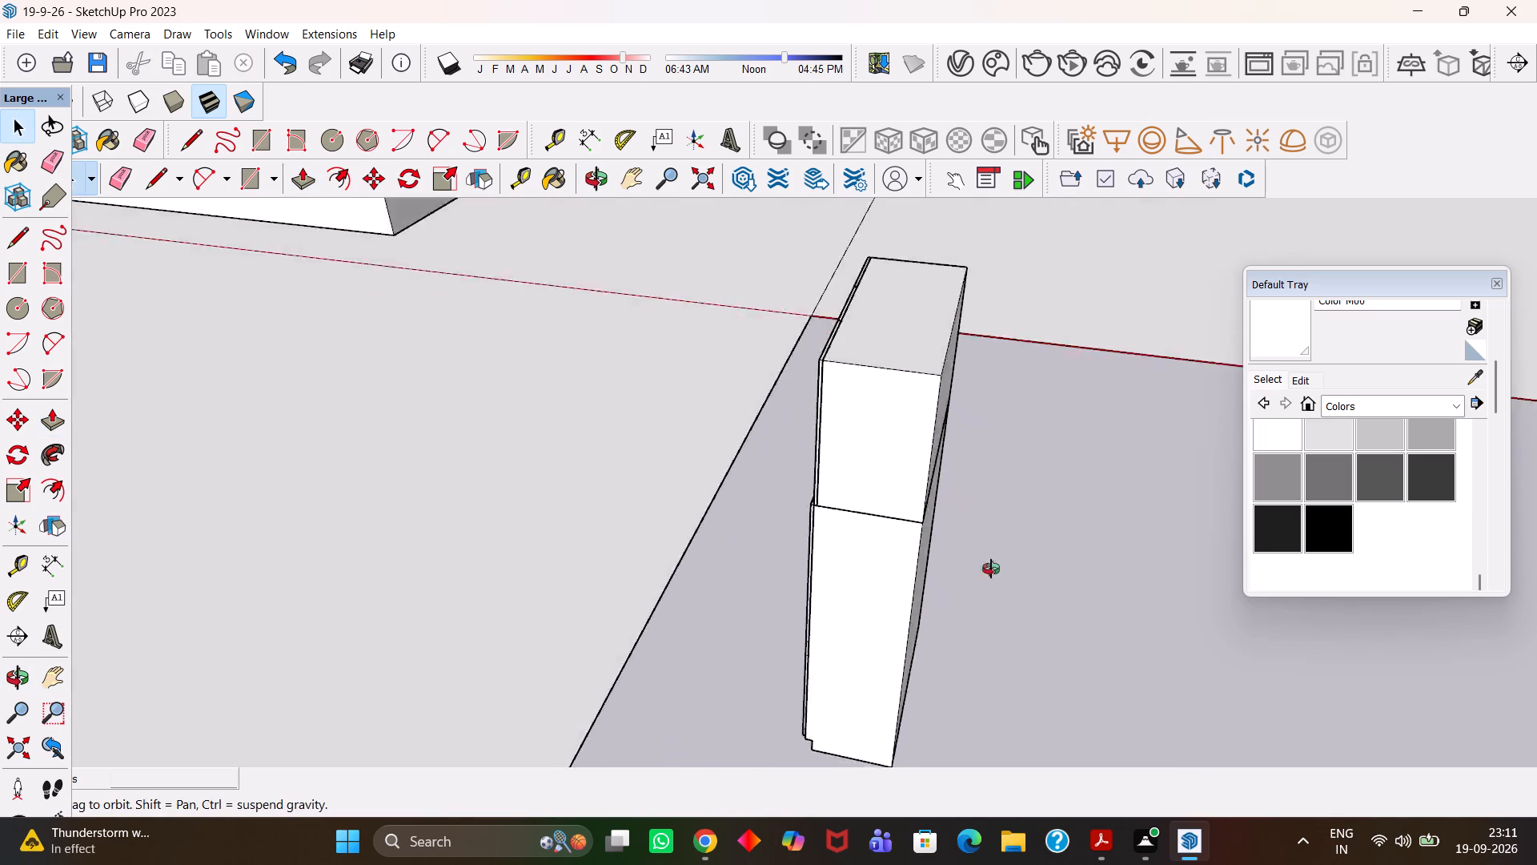
pyautogui.moveTo(991, 569); pyautogui.dragTo(1020, 566, button='middle')
pyautogui.click(926, 473)
pyautogui.scroll(12, 851, 472)
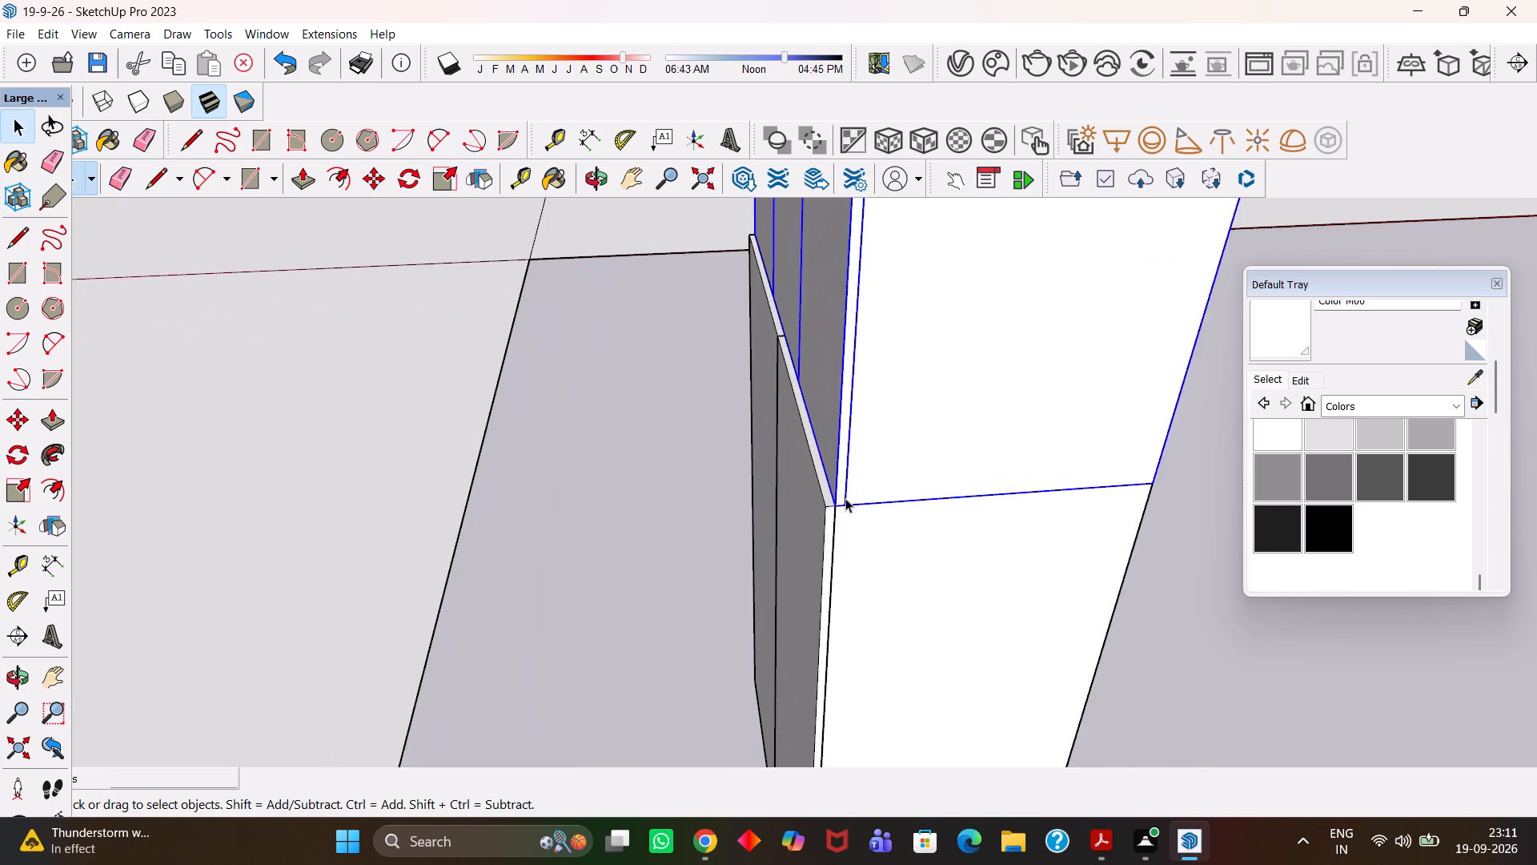
pyautogui.scroll(5, 845, 498)
pyautogui.press('m')
pyautogui.scroll(3, 835, 513)
pyautogui.click(832, 513)
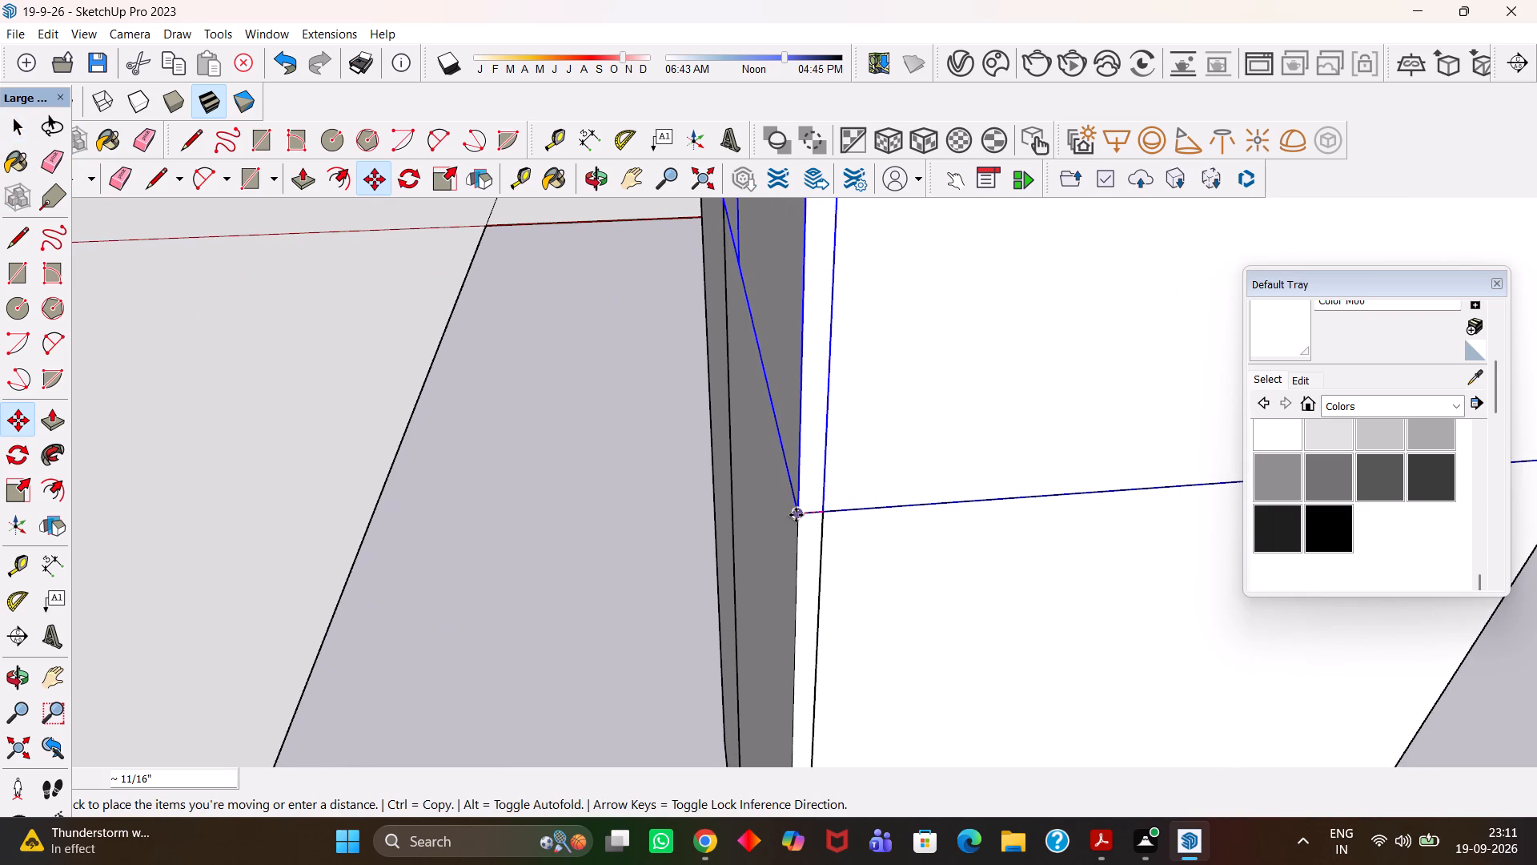
pyautogui.click(796, 515)
# Push/Pull the three-door cabinet's back face about 11/16" outward, flush with the tall cabinet's back.
pyautogui.scroll(-18, 799, 515)
pyautogui.press('h')
pyautogui.moveTo(697, 443); pyautogui.dragTo(787, 509, button='middle')
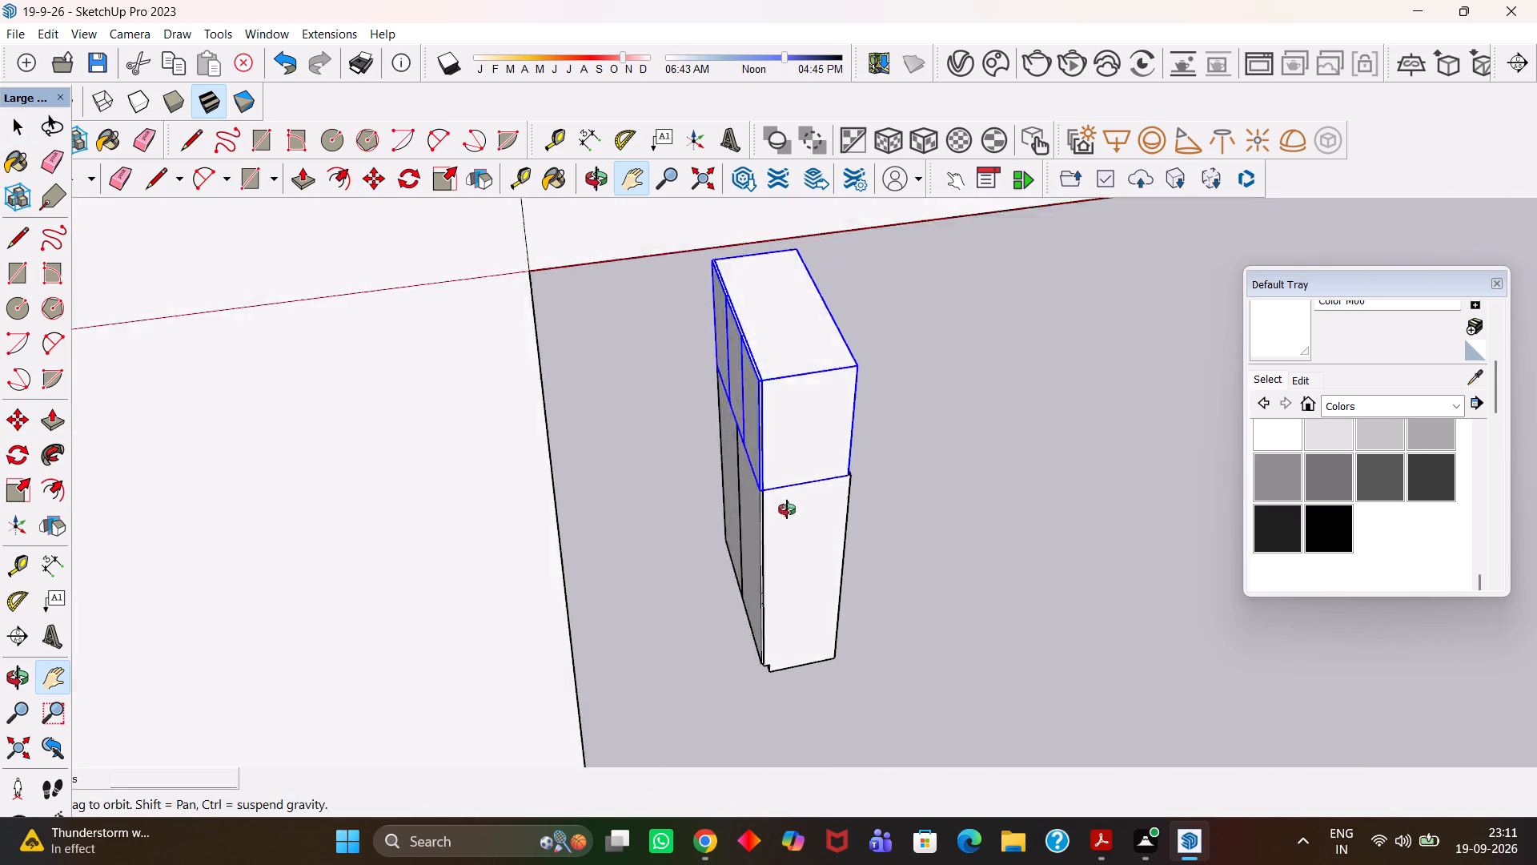
pyautogui.moveTo(787, 509); pyautogui.dragTo(801, 513, button='middle')
pyautogui.scroll(-2, 806, 513)
pyautogui.moveTo(780, 511); pyautogui.dragTo(872, 507, button='middle')
pyautogui.scroll(1, 888, 499)
pyautogui.press('space')
pyautogui.click(947, 479)
pyautogui.moveTo(829, 440); pyautogui.dragTo(673, 441, button='middle')
pyautogui.scroll(1, 673, 441)
pyautogui.scroll(2, 852, 425)
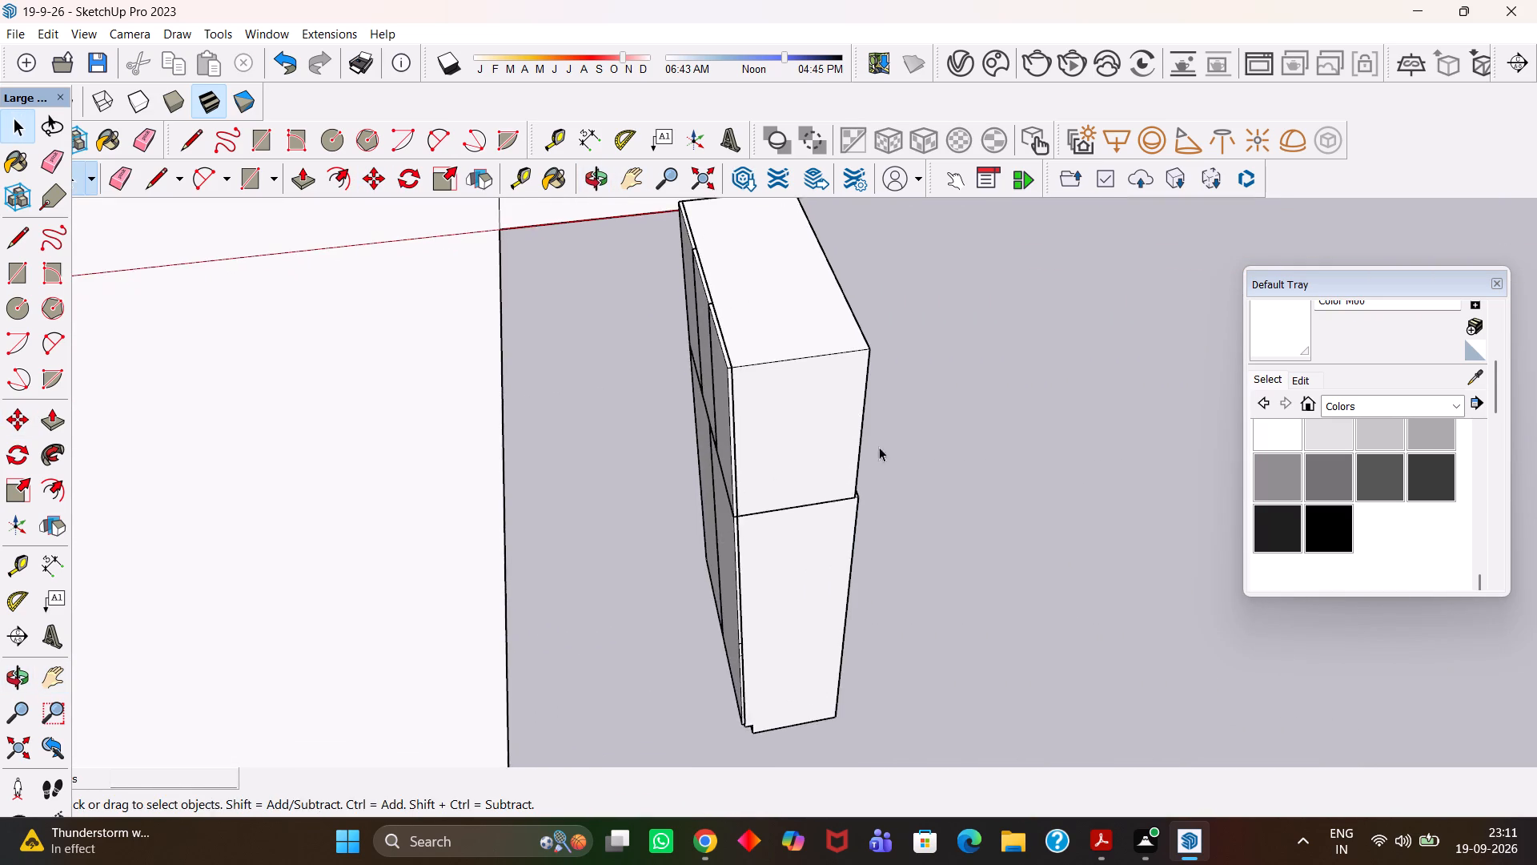
pyautogui.moveTo(882, 447); pyautogui.dragTo(627, 428, button='middle')
pyautogui.scroll(2, 692, 446)
pyautogui.moveTo(853, 505); pyautogui.dragTo(680, 508, button='middle')
pyautogui.scroll(1, 680, 508)
pyautogui.press('space')
pyautogui.click(746, 445)
pyautogui.click(746, 445)
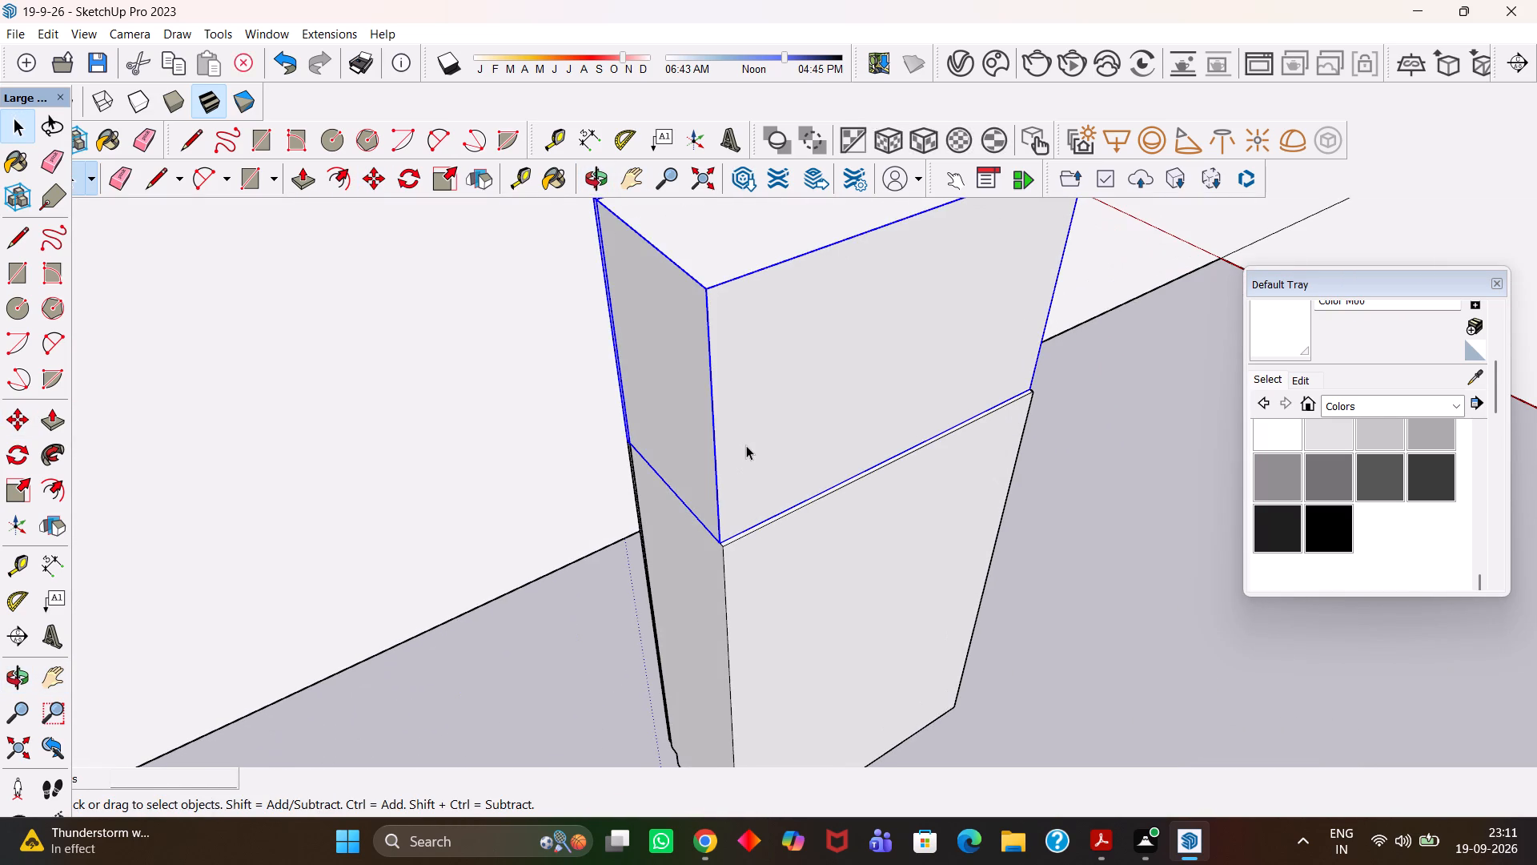
pyautogui.click(762, 446)
pyautogui.press('p')
pyautogui.click(762, 446)
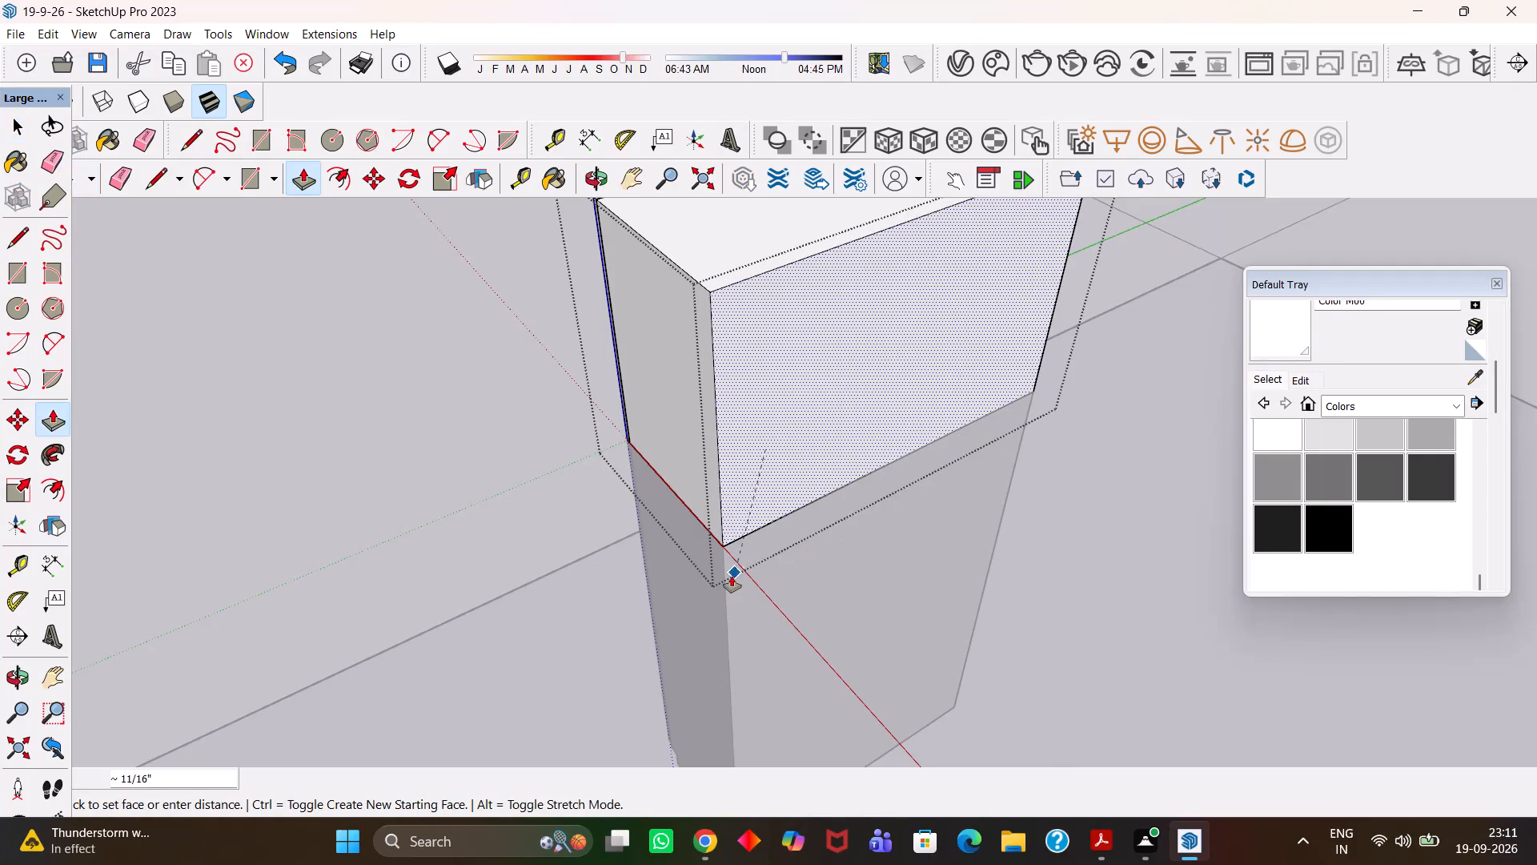
pyautogui.click(732, 576)
pyautogui.scroll(-4, 732, 576)
pyautogui.press('space')
pyautogui.click(1053, 619)
# Save the model after checking the stacked cabinets from the front and side.
pyautogui.scroll(-4, 849, 532)
pyautogui.moveTo(702, 522); pyautogui.dragTo(1021, 569, button='middle')
pyautogui.scroll(-2, 1025, 569)
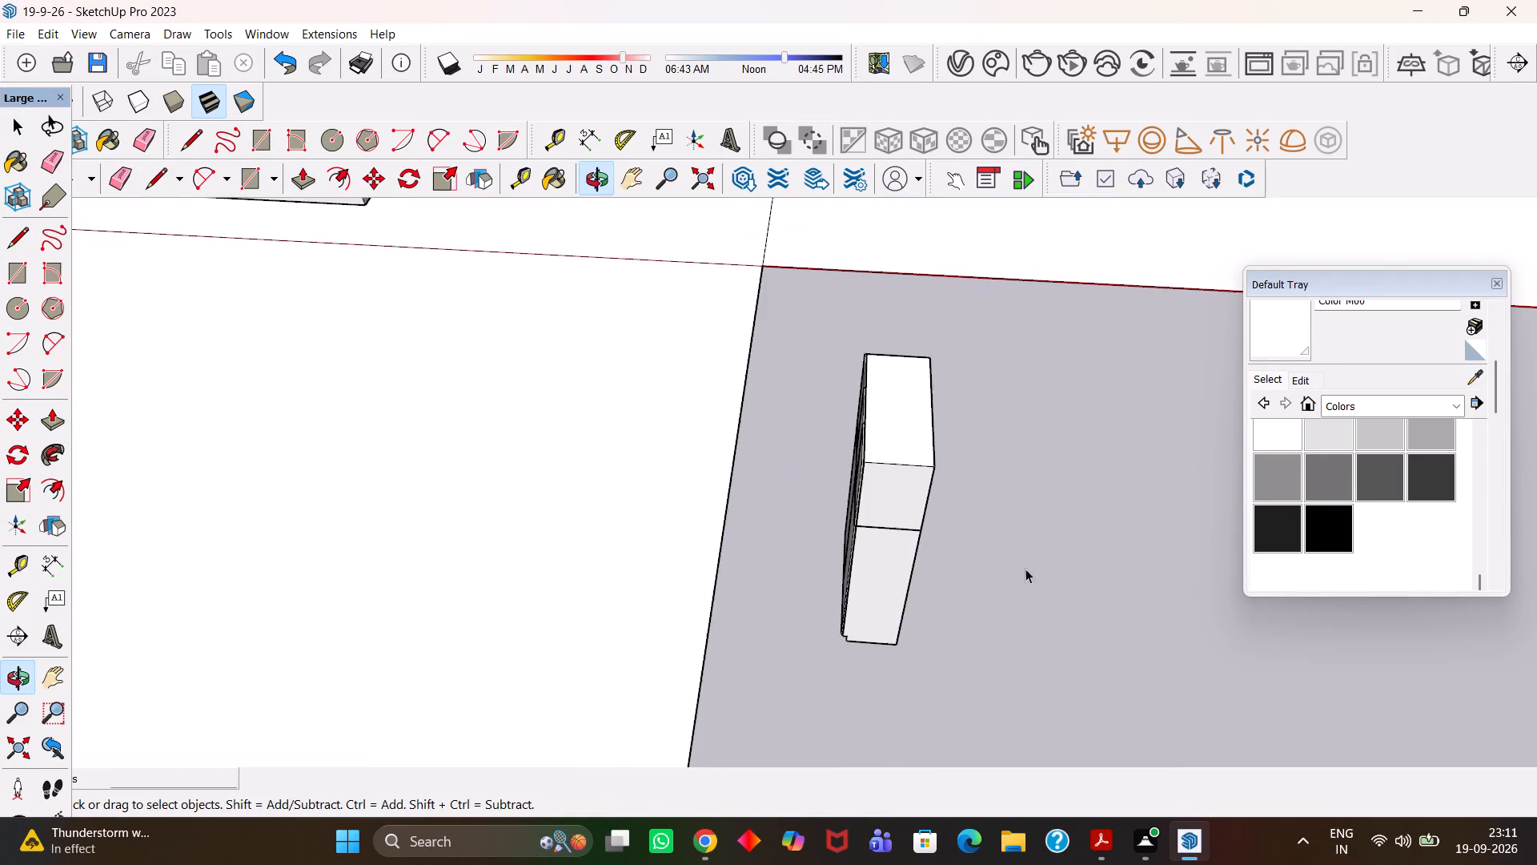
pyautogui.moveTo(852, 511); pyautogui.dragTo(1005, 546, button='middle')
pyautogui.scroll(2, 1005, 546)
pyautogui.moveTo(849, 512); pyautogui.dragTo(991, 511, button='middle')
pyautogui.scroll(2, 931, 521)
pyautogui.press('h')
pyautogui.moveTo(962, 445); pyautogui.dragTo(837, 556)
pyautogui.scroll(-4, 787, 545)
pyautogui.moveTo(725, 531); pyautogui.dragTo(838, 532, button='middle')
pyautogui.scroll(1, 808, 546)
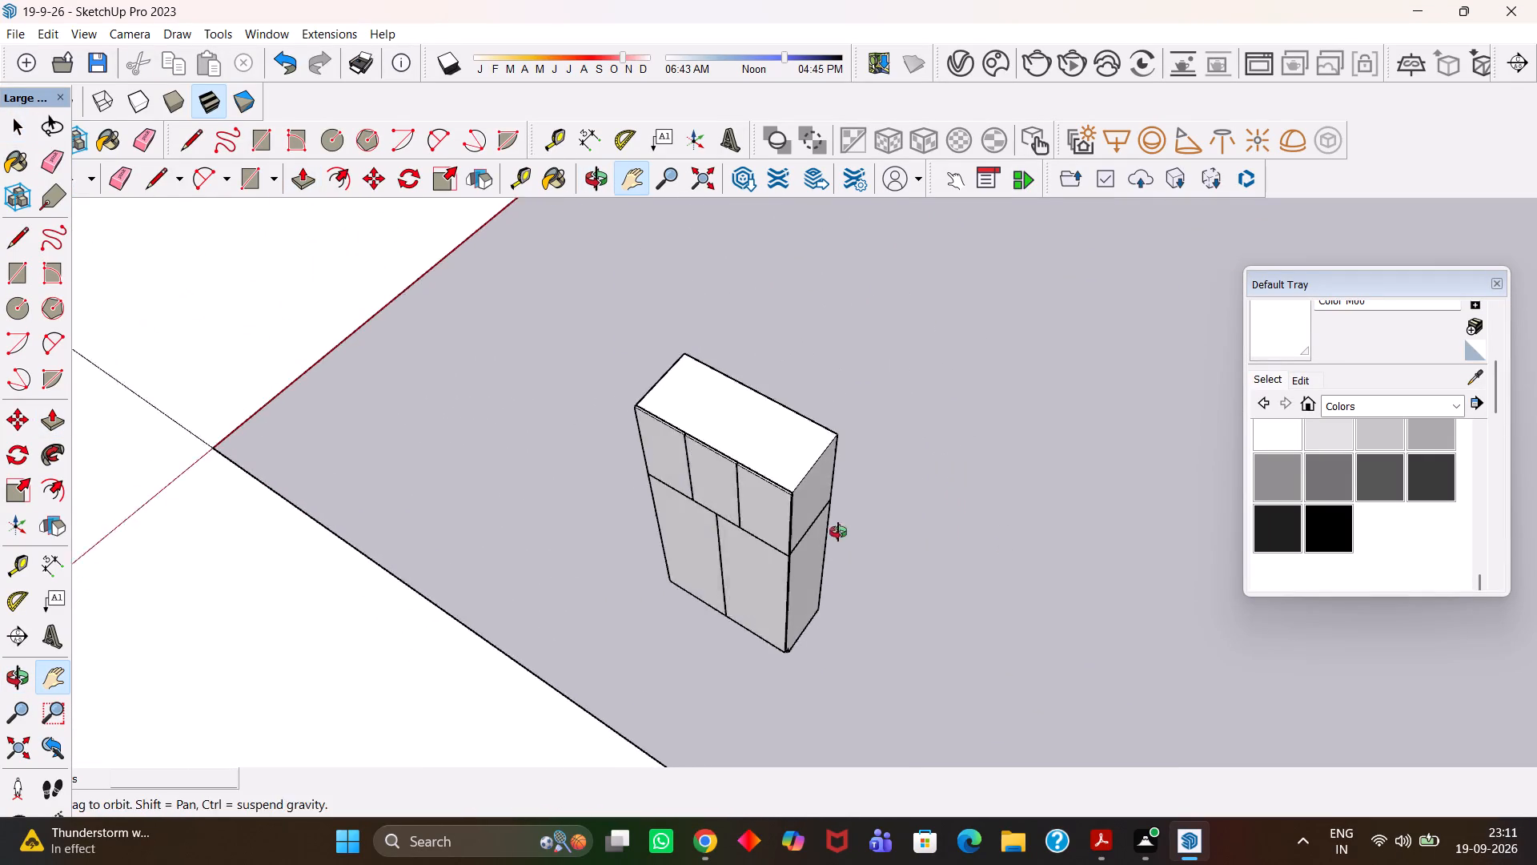
pyautogui.moveTo(838, 532); pyautogui.dragTo(853, 526, button='middle')
pyautogui.scroll(2, 838, 532)
pyautogui.moveTo(720, 536); pyautogui.dragTo(786, 493, button='middle')
pyautogui.scroll(-3, 756, 508)
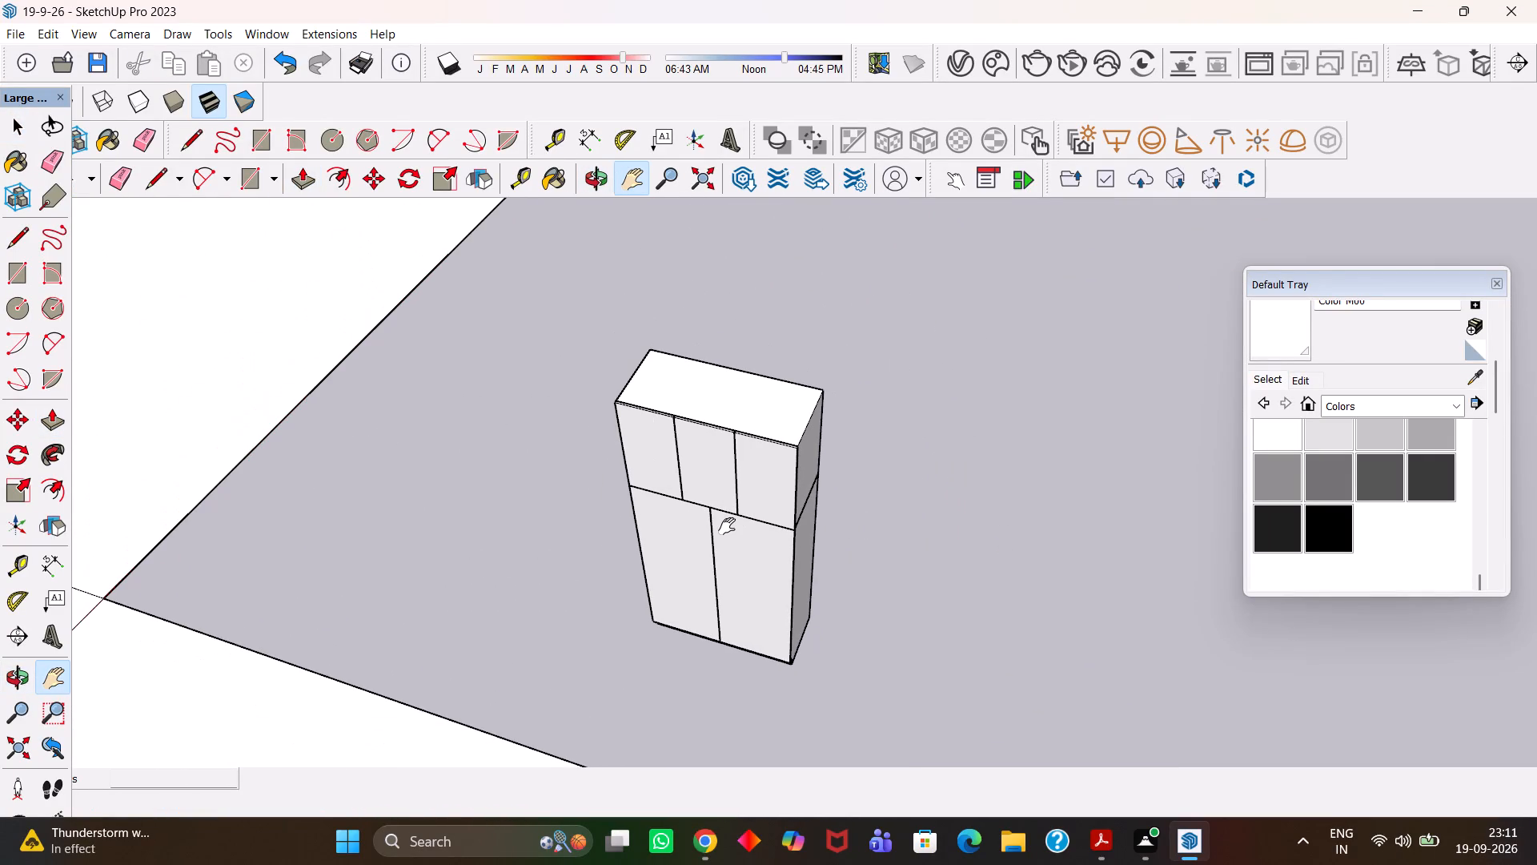
pyautogui.hotkey('ctrl', 's')
# Select both stacked cabinets together and rotate them 180° on the ground plane about a point beside their base.
pyautogui.moveTo(688, 520); pyautogui.dragTo(828, 518, button='middle')
pyautogui.scroll(2, 830, 518)
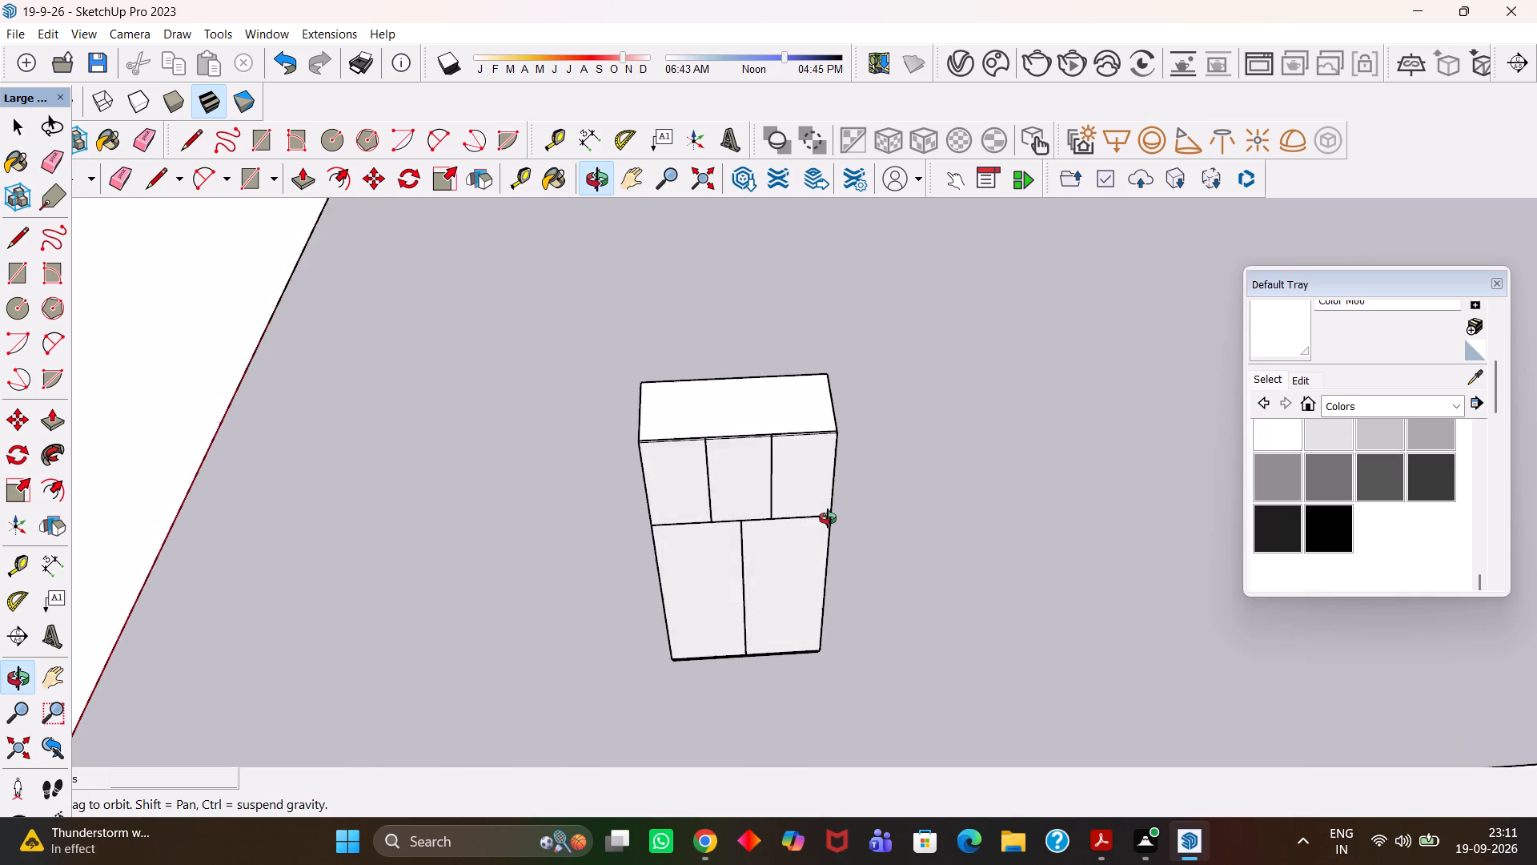
pyautogui.scroll(-4, 824, 518)
pyautogui.moveTo(809, 526); pyautogui.dragTo(785, 565, button='middle')
pyautogui.scroll(-3, 785, 565)
pyautogui.moveTo(787, 549); pyautogui.dragTo(791, 561, button='middle')
pyautogui.scroll(2, 790, 561)
pyautogui.press('space')
pyautogui.moveTo(907, 391); pyautogui.dragTo(674, 574)
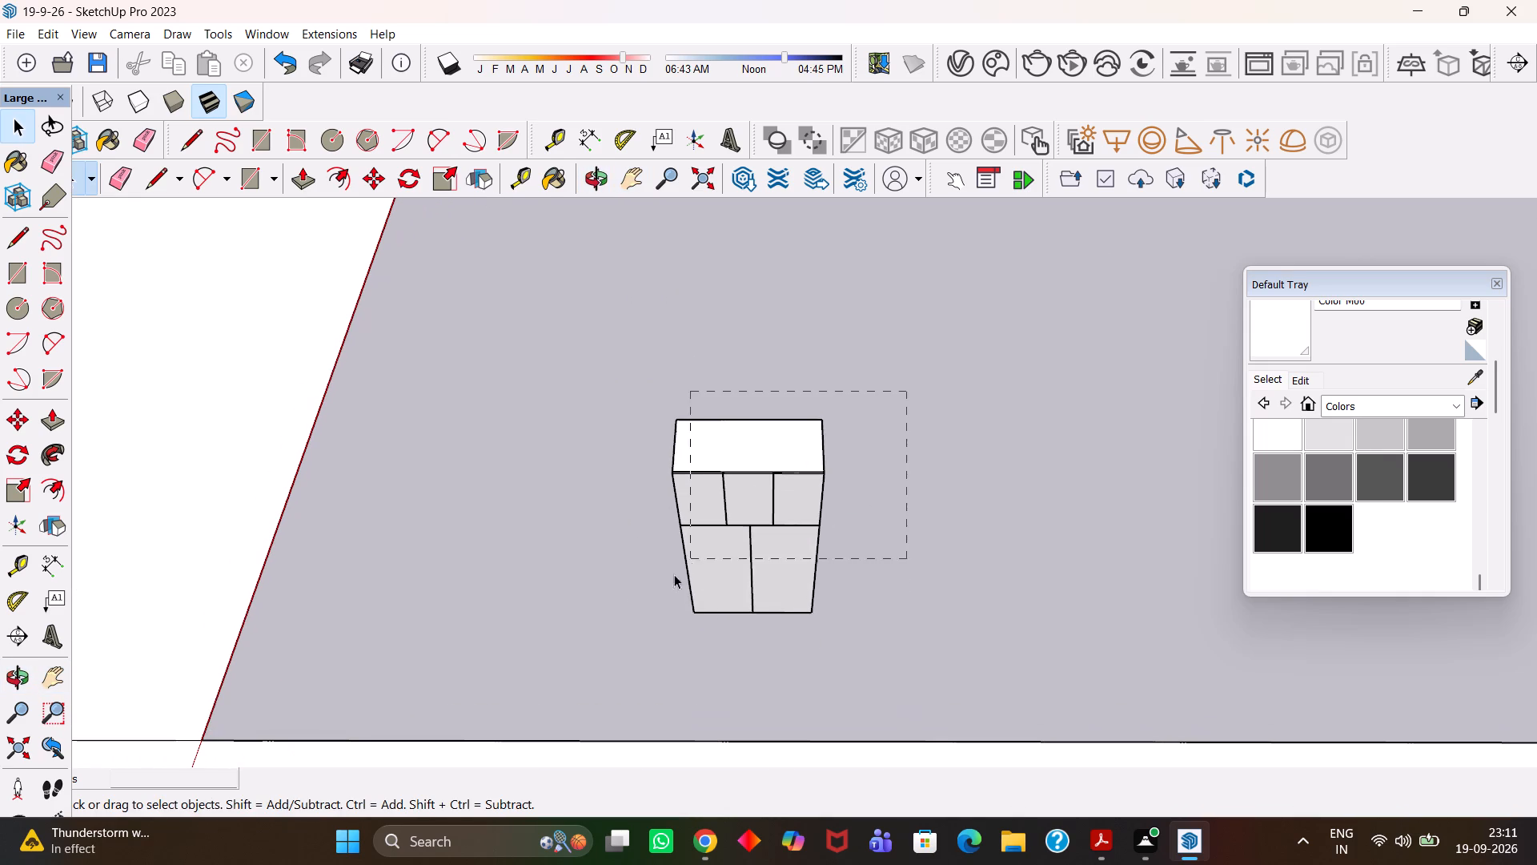
pyautogui.moveTo(674, 574); pyautogui.dragTo(570, 627)
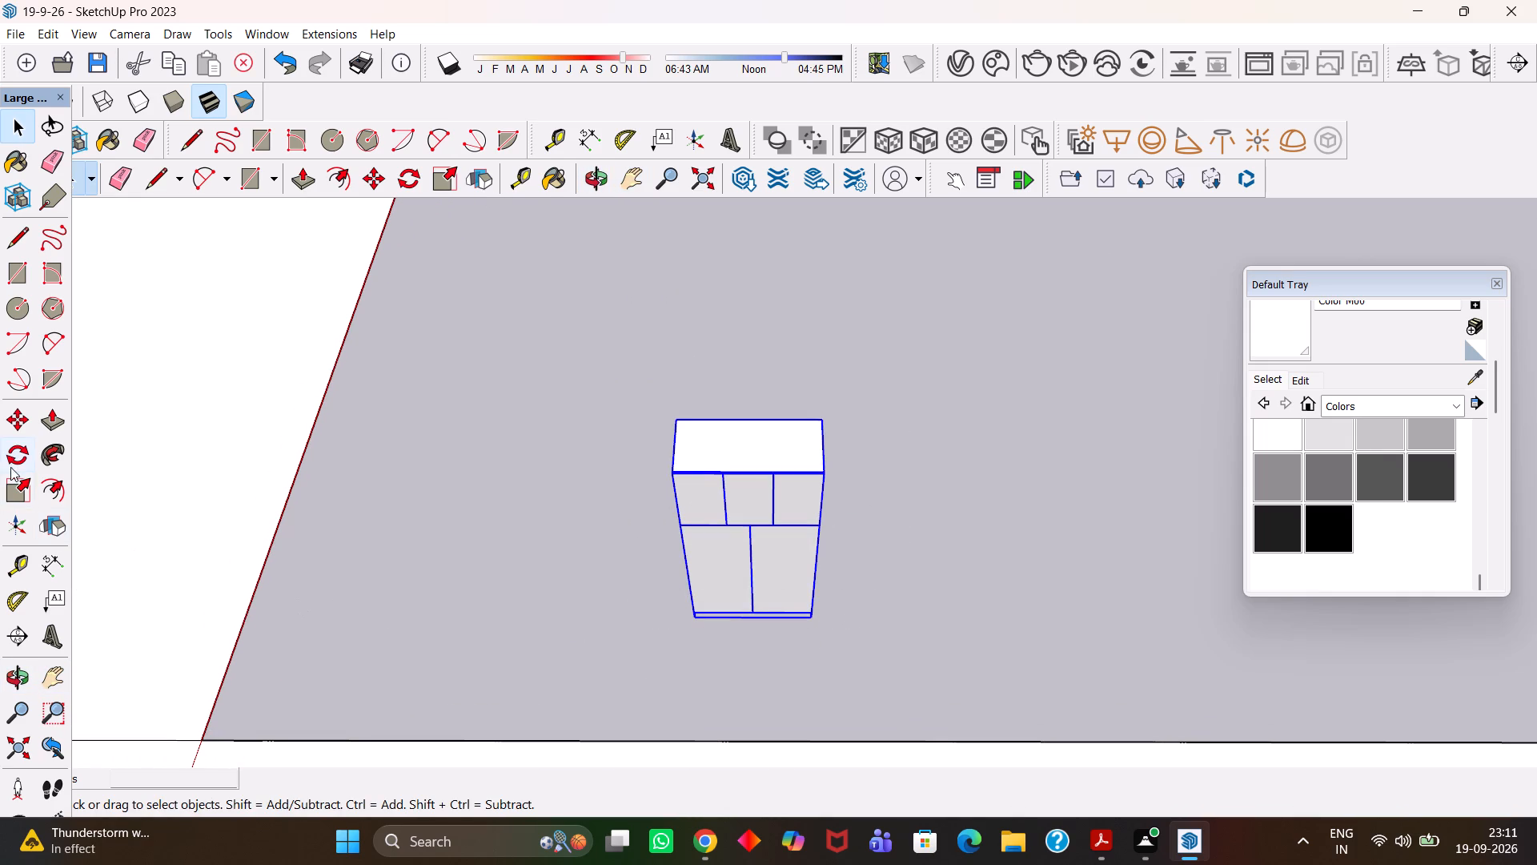
pyautogui.click(22, 455)
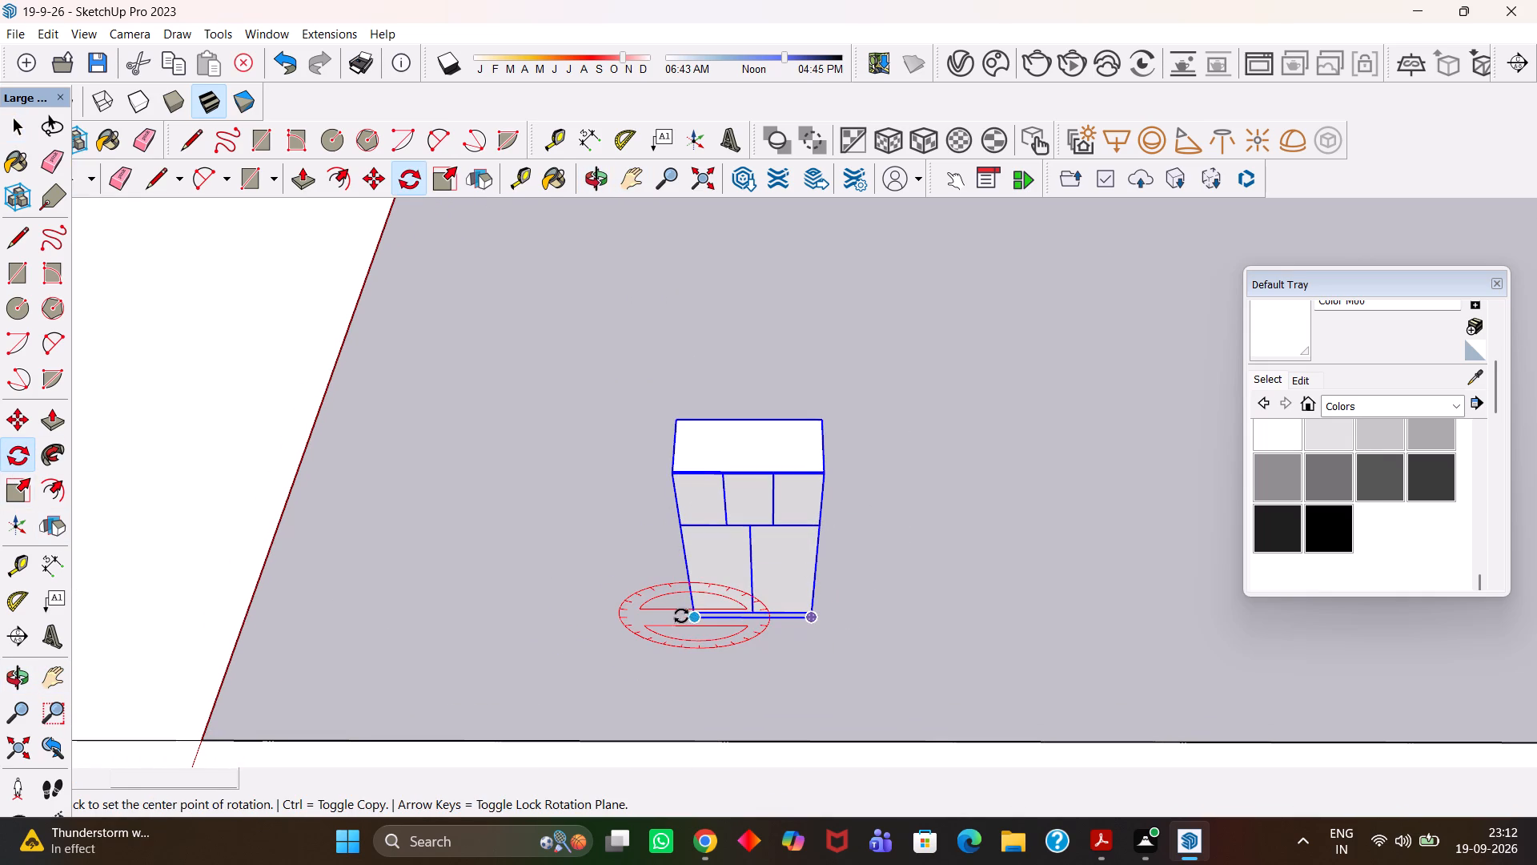
pyautogui.click(671, 618)
pyautogui.click(668, 665)
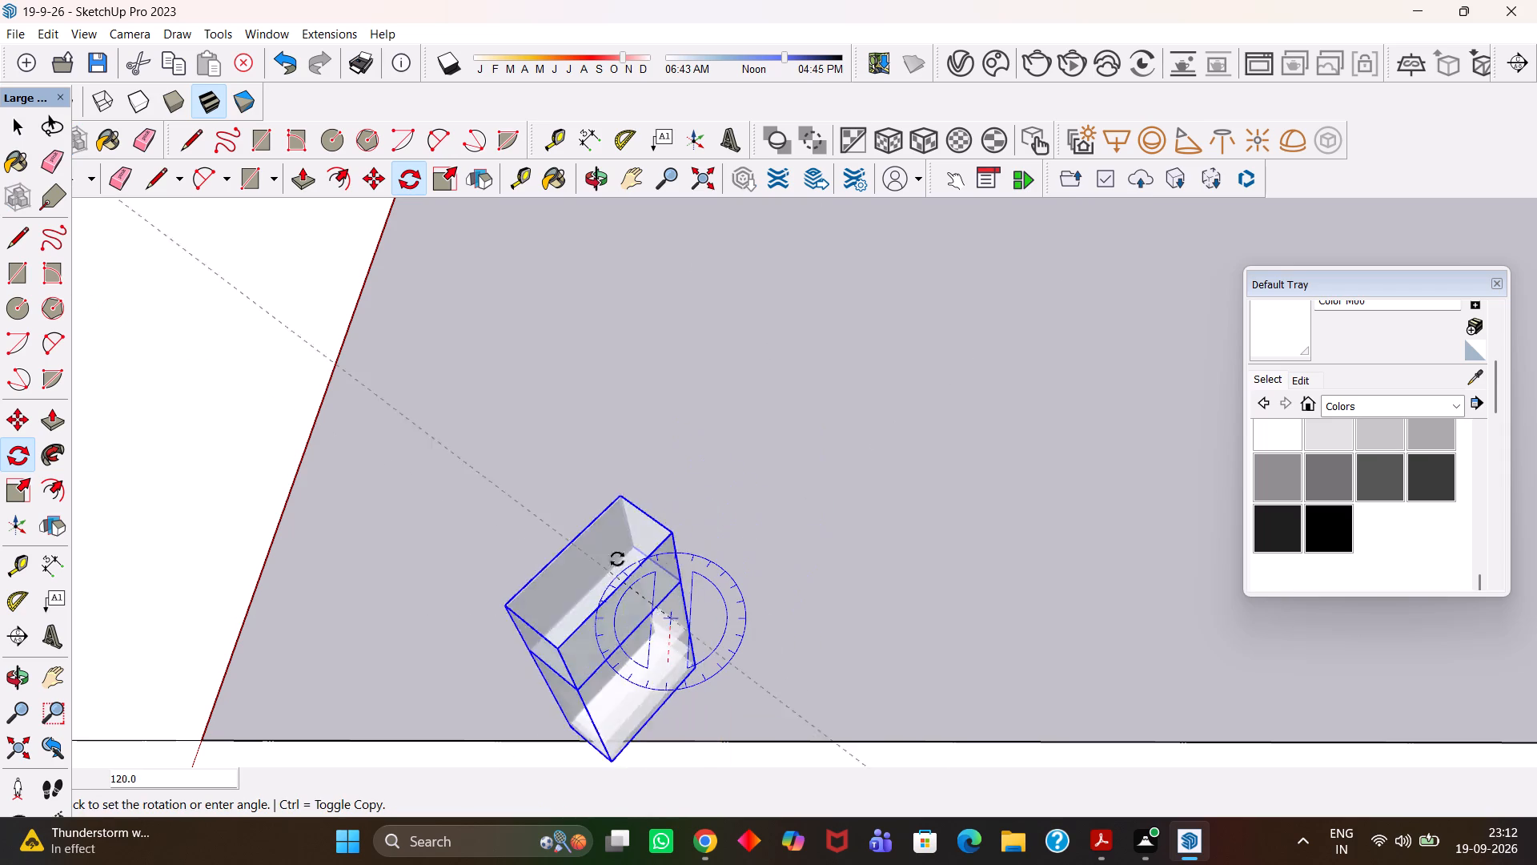
pyautogui.click(671, 553)
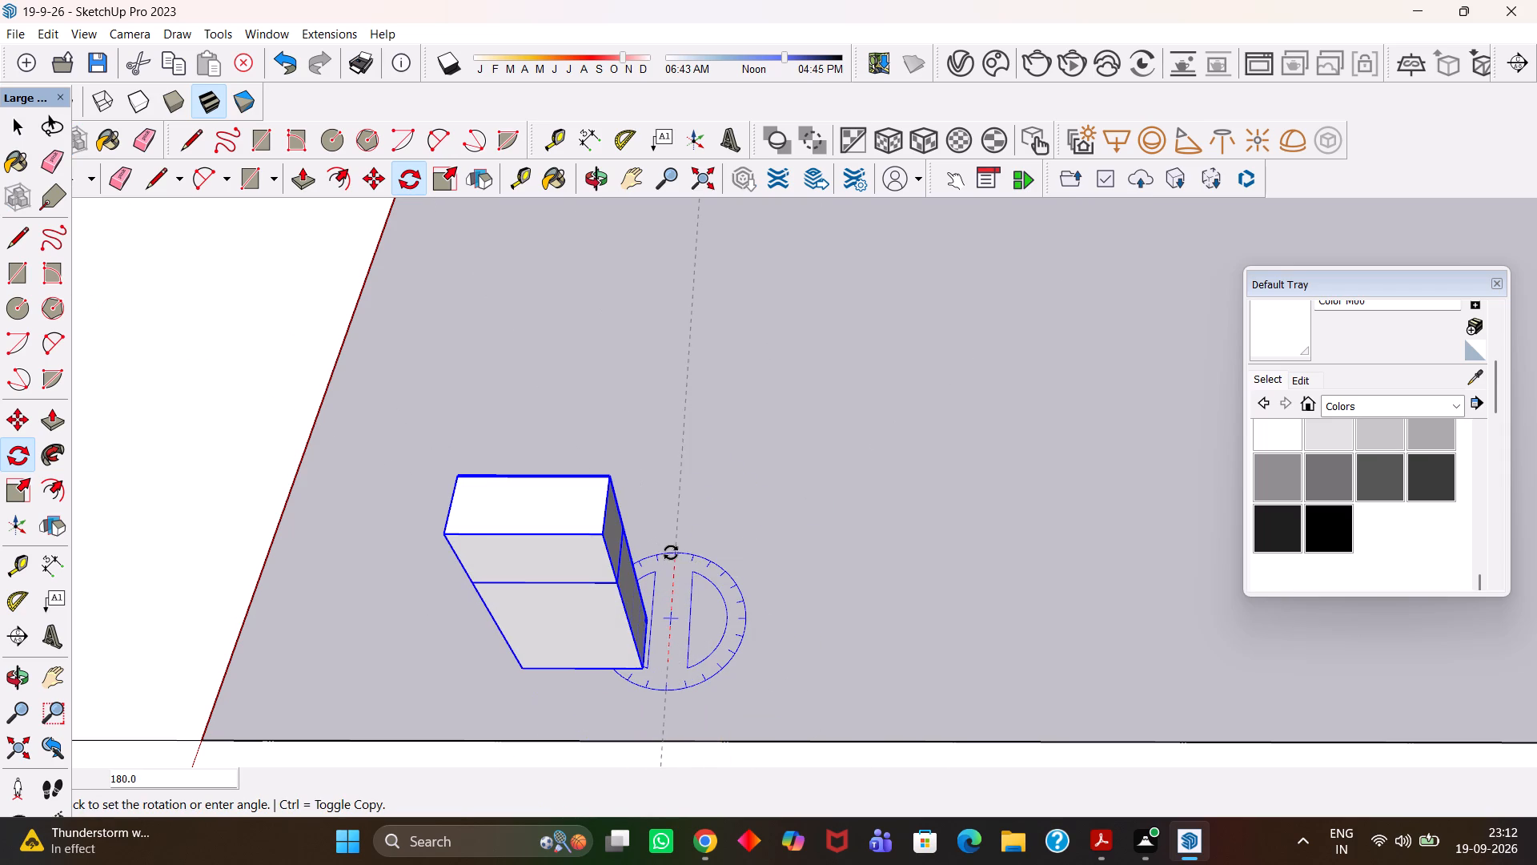
# Move the stacked cabinets by their bottom back corner into a floor corner of the empty windowed room beside the furnished bedroom's small adjoining room.
pyautogui.press('m')
pyautogui.click(643, 667)
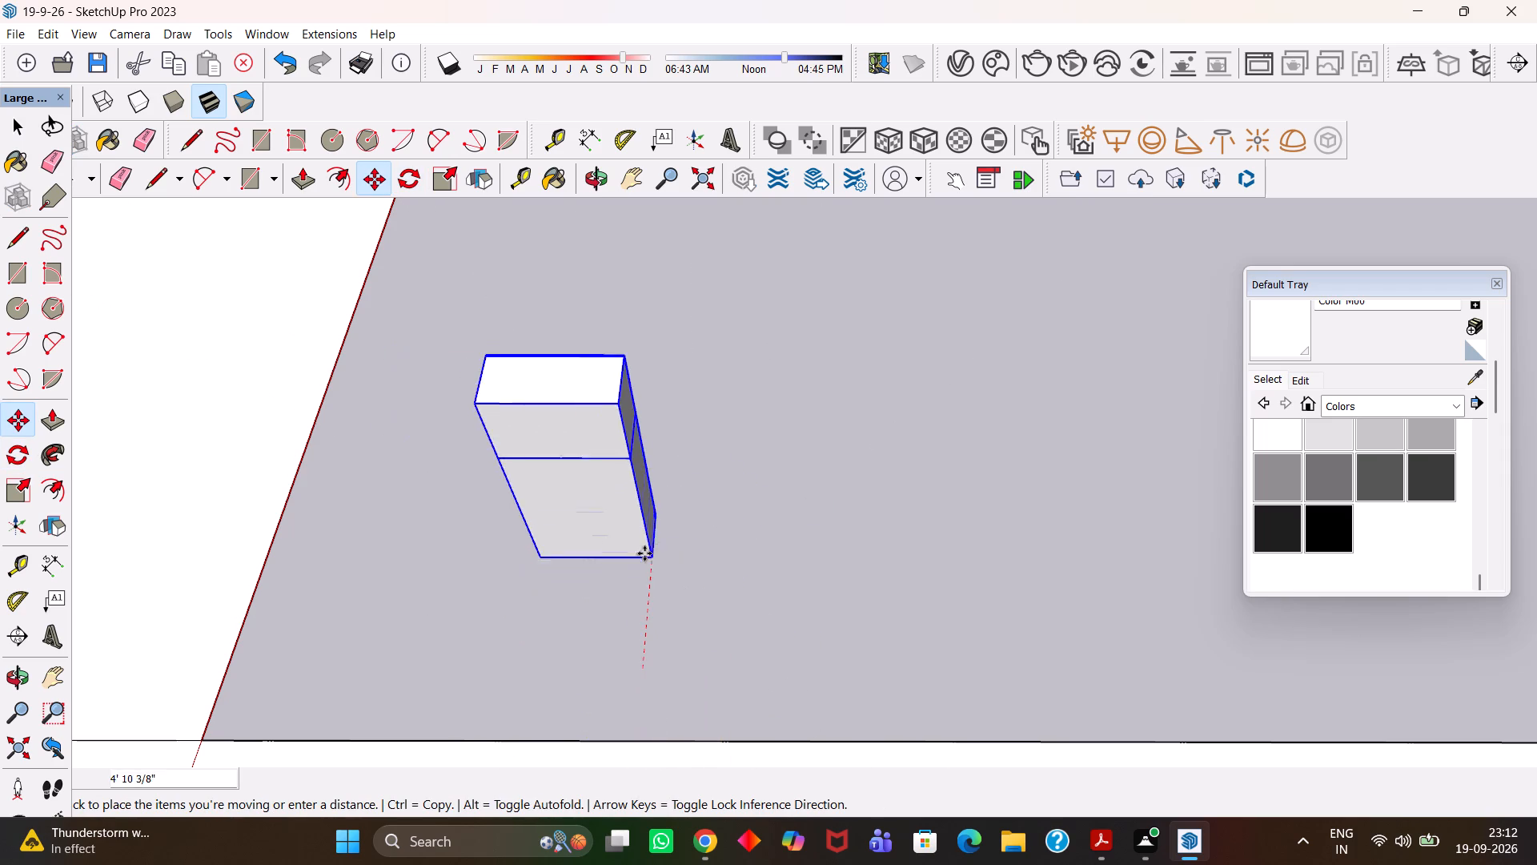
pyautogui.scroll(-15, 637, 553)
pyautogui.press('h')
pyautogui.moveTo(549, 577); pyautogui.dragTo(744, 463)
pyautogui.scroll(-3, 759, 454)
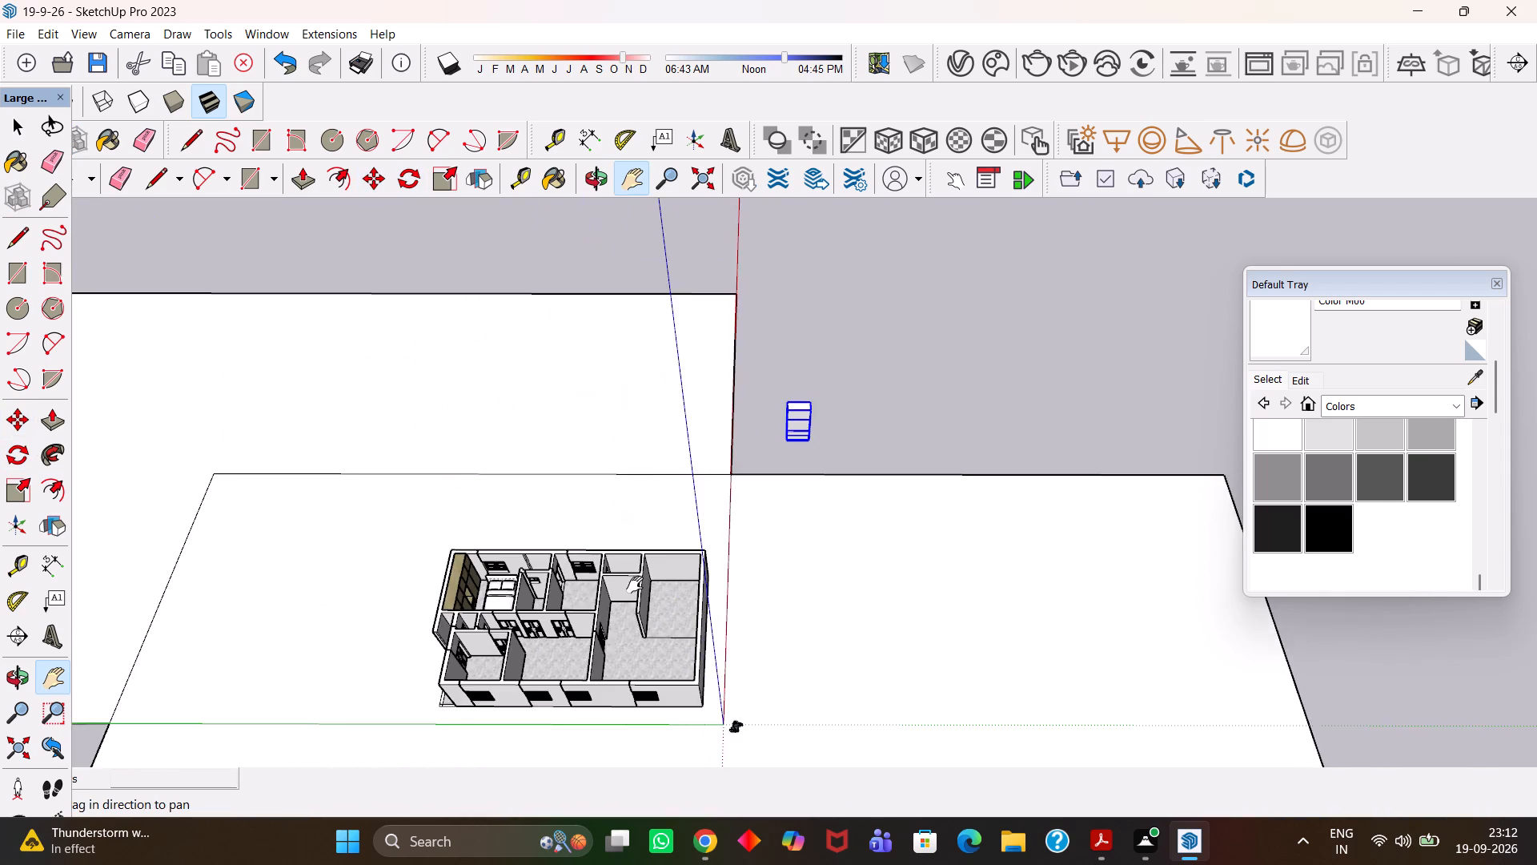
pyautogui.scroll(4, 635, 599)
pyautogui.moveTo(581, 608); pyautogui.dragTo(607, 696, button='middle')
pyautogui.scroll(4, 607, 695)
pyautogui.moveTo(544, 645); pyautogui.dragTo(748, 704)
pyautogui.scroll(4, 746, 662)
pyautogui.moveTo(760, 643); pyautogui.dragTo(759, 722, button='middle')
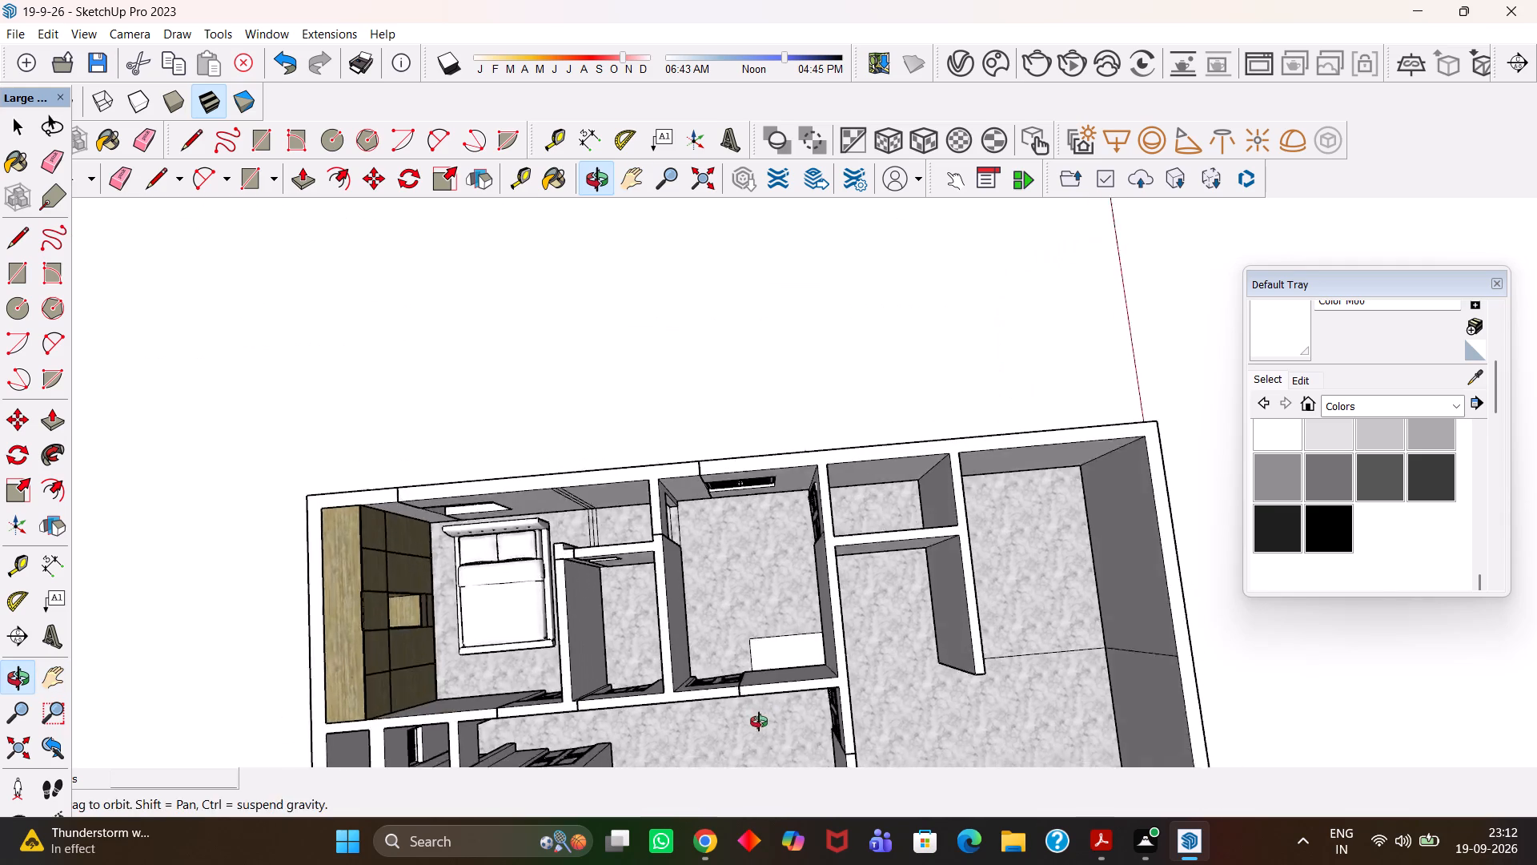
pyautogui.moveTo(759, 722); pyautogui.dragTo(758, 722, button='middle')
pyautogui.scroll(14, 758, 722)
pyautogui.press('Escape')
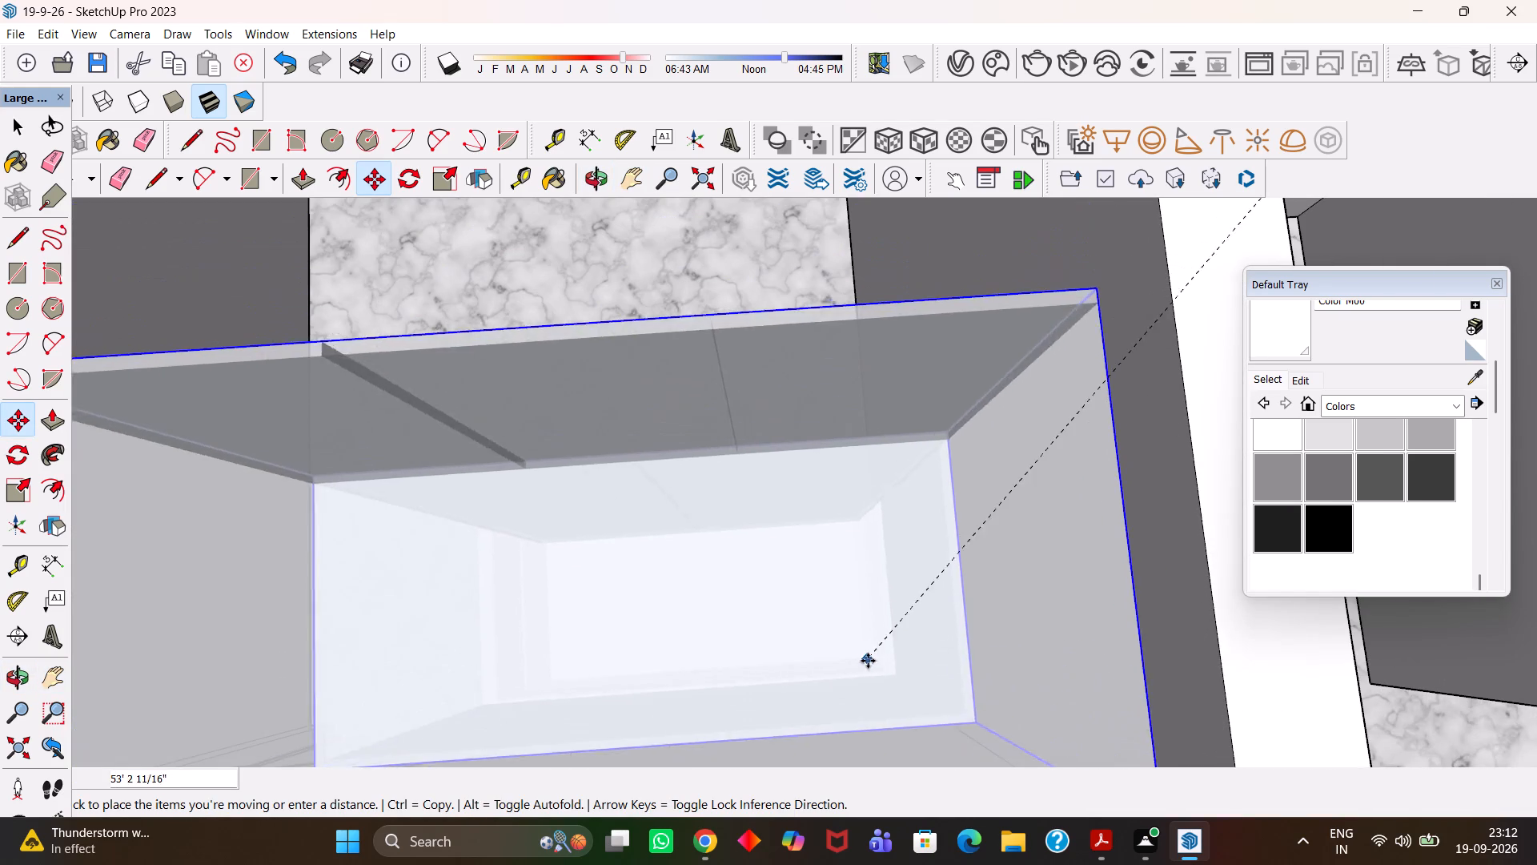
pyautogui.click(881, 681)
# Check the stacked cabinets' fit in the room corner and save the model.
pyautogui.scroll(-13, 771, 602)
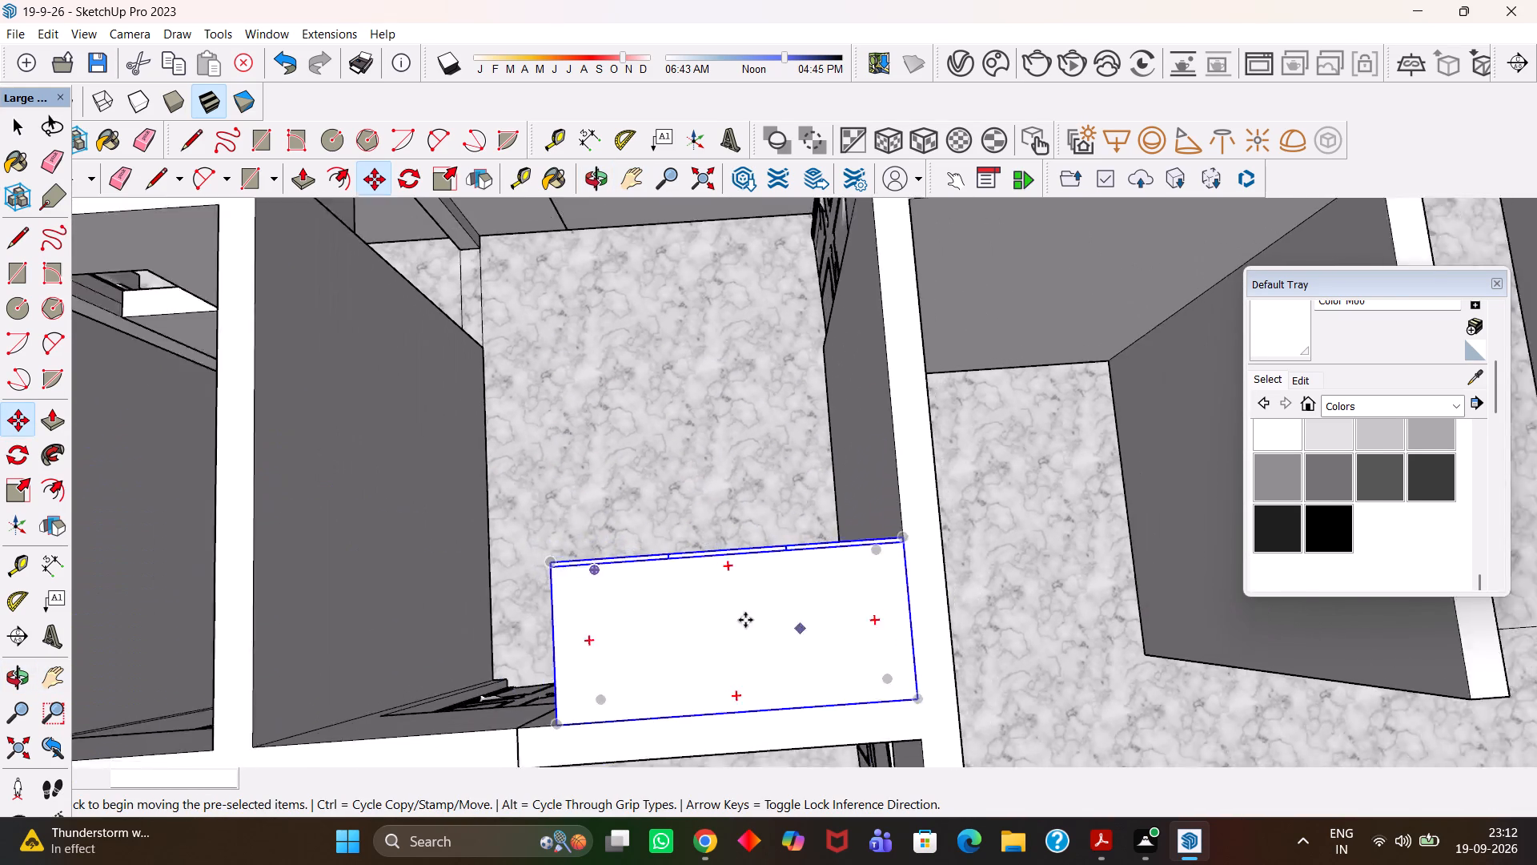
pyautogui.scroll(1, 706, 605)
pyautogui.moveTo(706, 605); pyautogui.dragTo(939, 547, button='middle')
pyautogui.scroll(-6, 941, 547)
pyautogui.moveTo(765, 533); pyautogui.dragTo(1033, 547, button='middle')
pyautogui.scroll(6, 1033, 547)
pyautogui.scroll(-4, 737, 526)
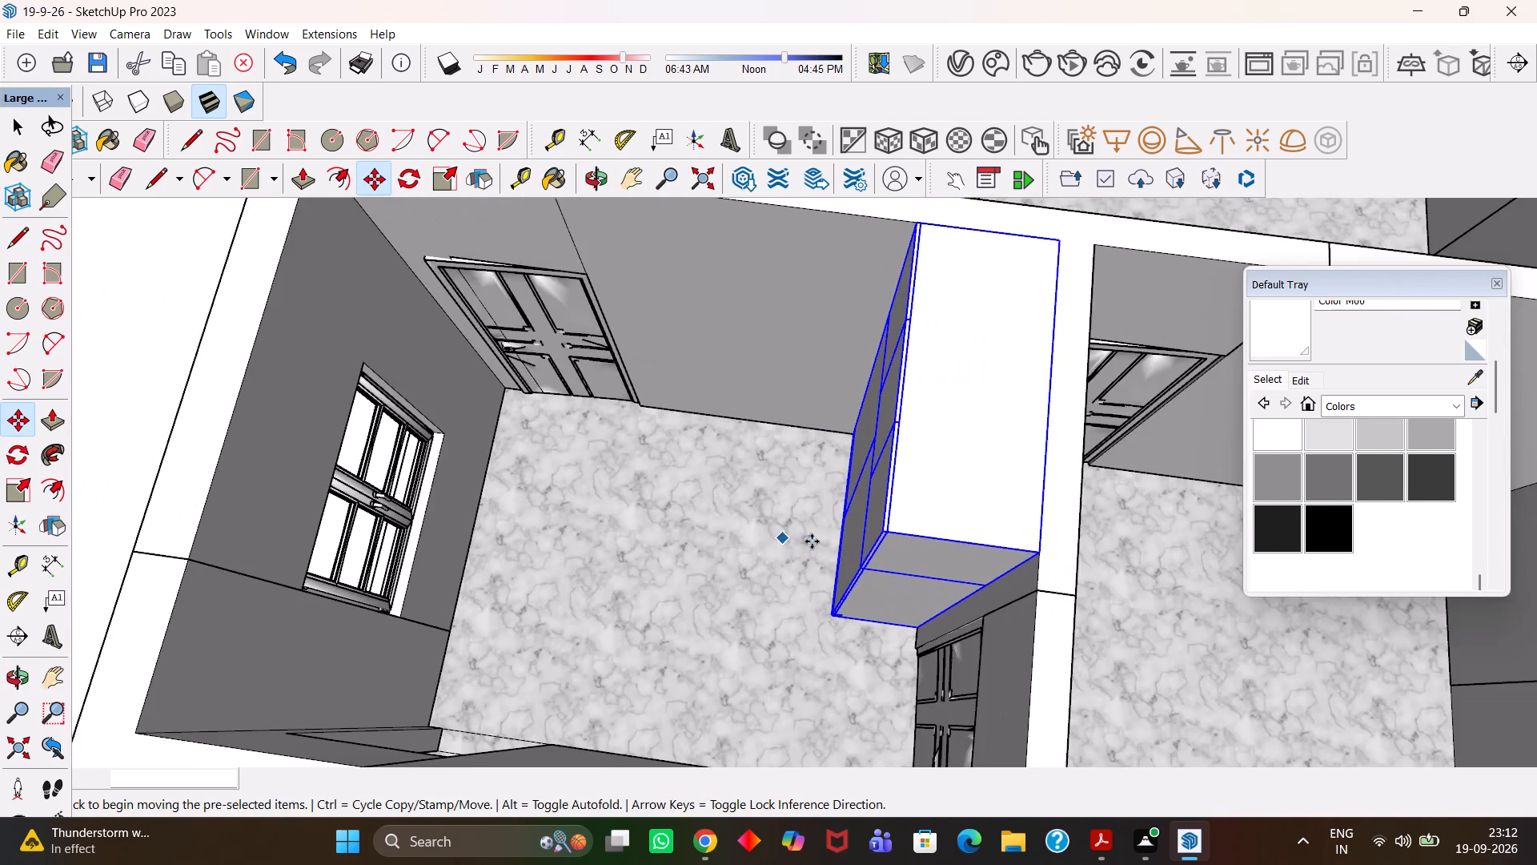
pyautogui.scroll(-11, 812, 541)
pyautogui.press('h')
pyautogui.scroll(1, 950, 570)
pyautogui.moveTo(925, 571); pyautogui.dragTo(732, 469, button='middle')
pyautogui.scroll(2, 710, 521)
pyautogui.scroll(-6, 732, 469)
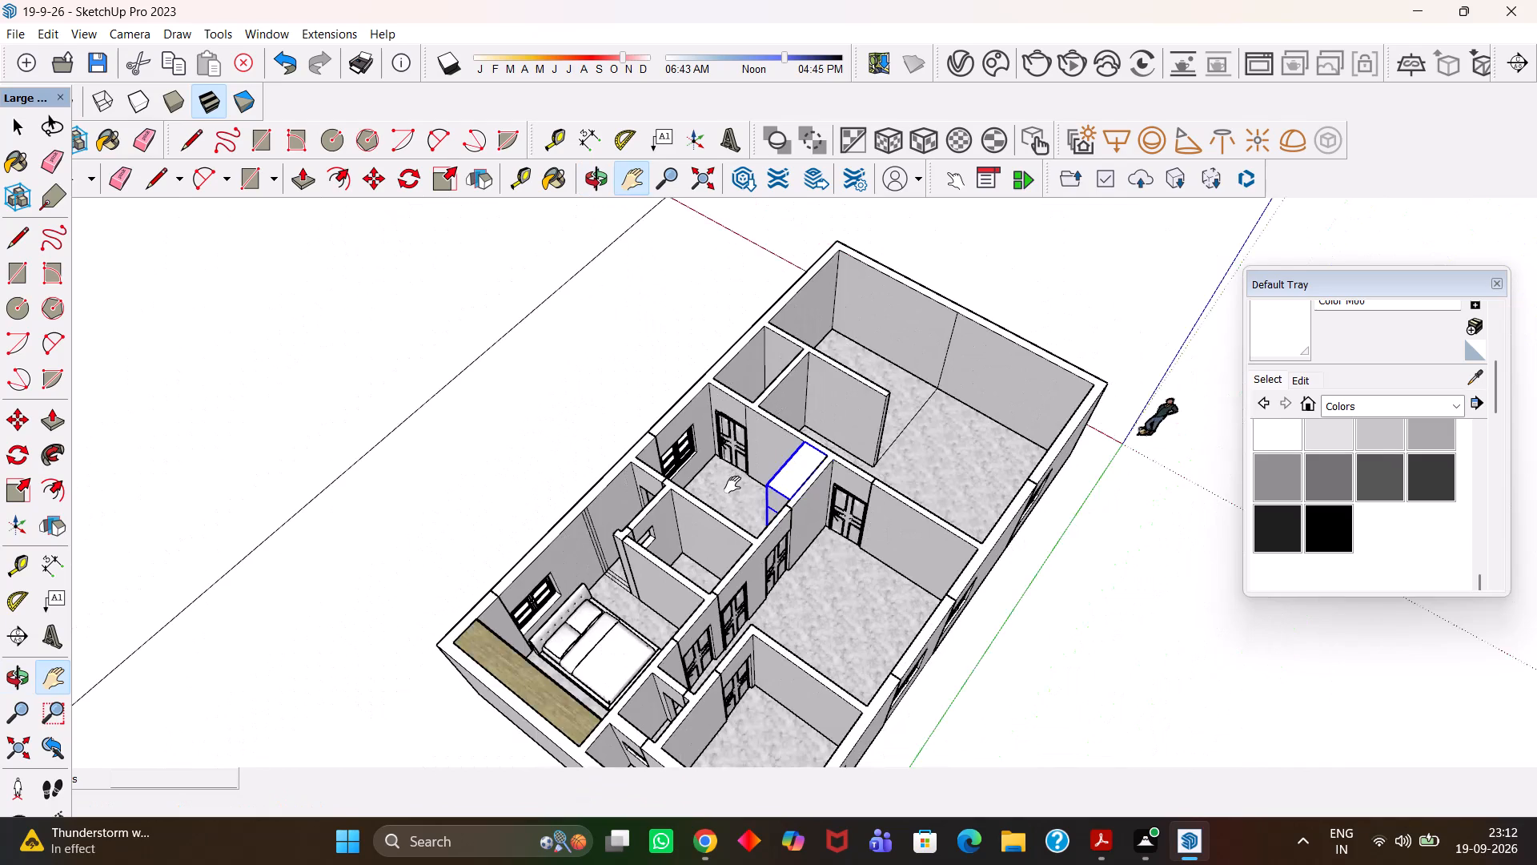
pyautogui.hotkey('ctrl', 's')
pyautogui.scroll(1, 748, 490)
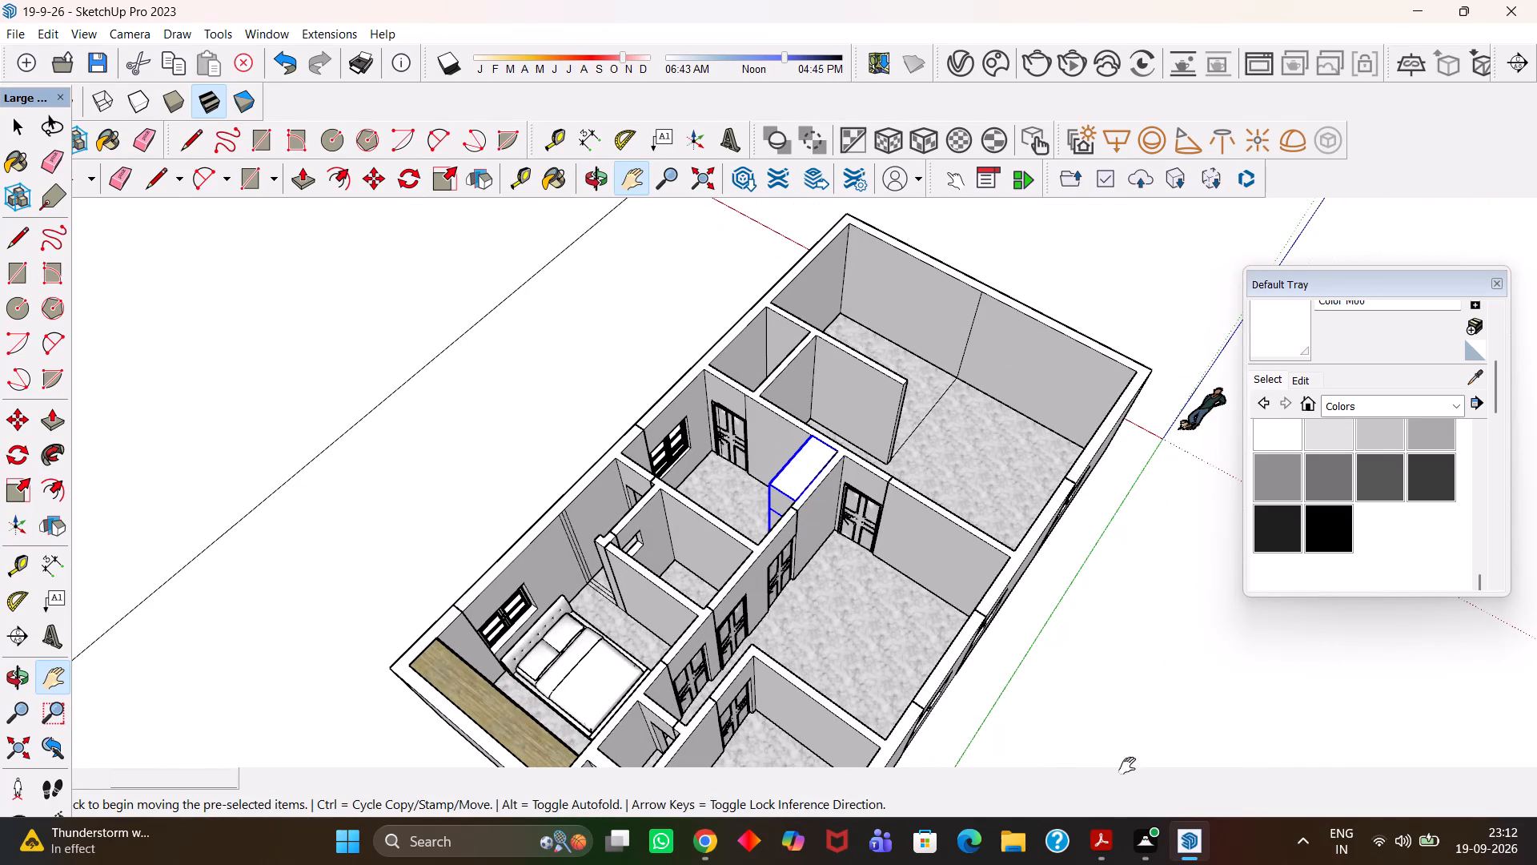
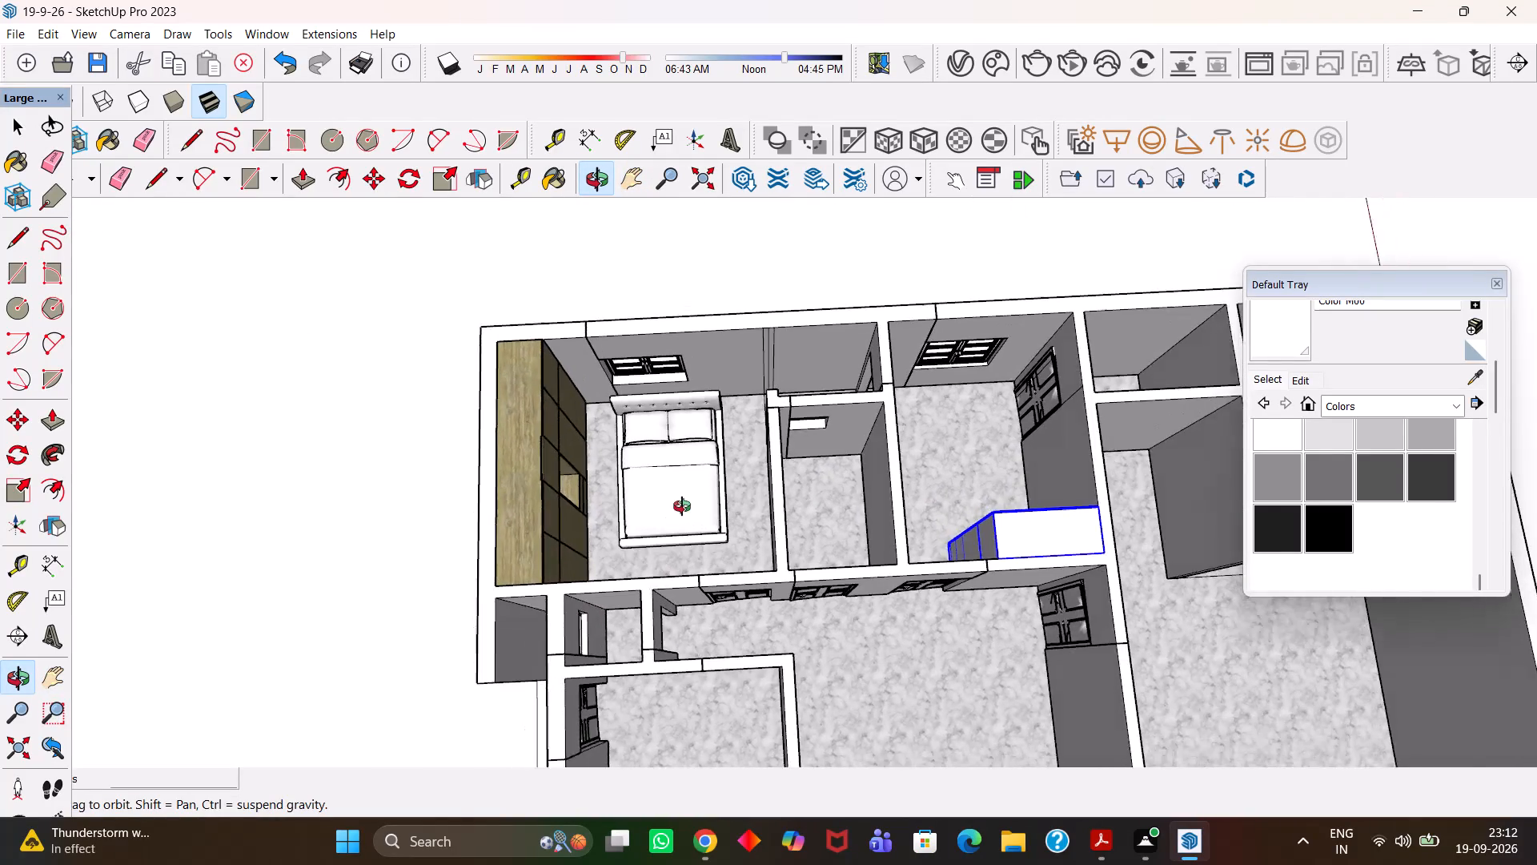
# Copy the bed from the wardrobe bedroom into the second bedroom with the white cabinet, about 14' 8" away.
pyautogui.scroll(1, 682, 506)
pyautogui.press('space')
pyautogui.click(685, 489)
pyautogui.scroll(13, 708, 488)
pyautogui.press('m')
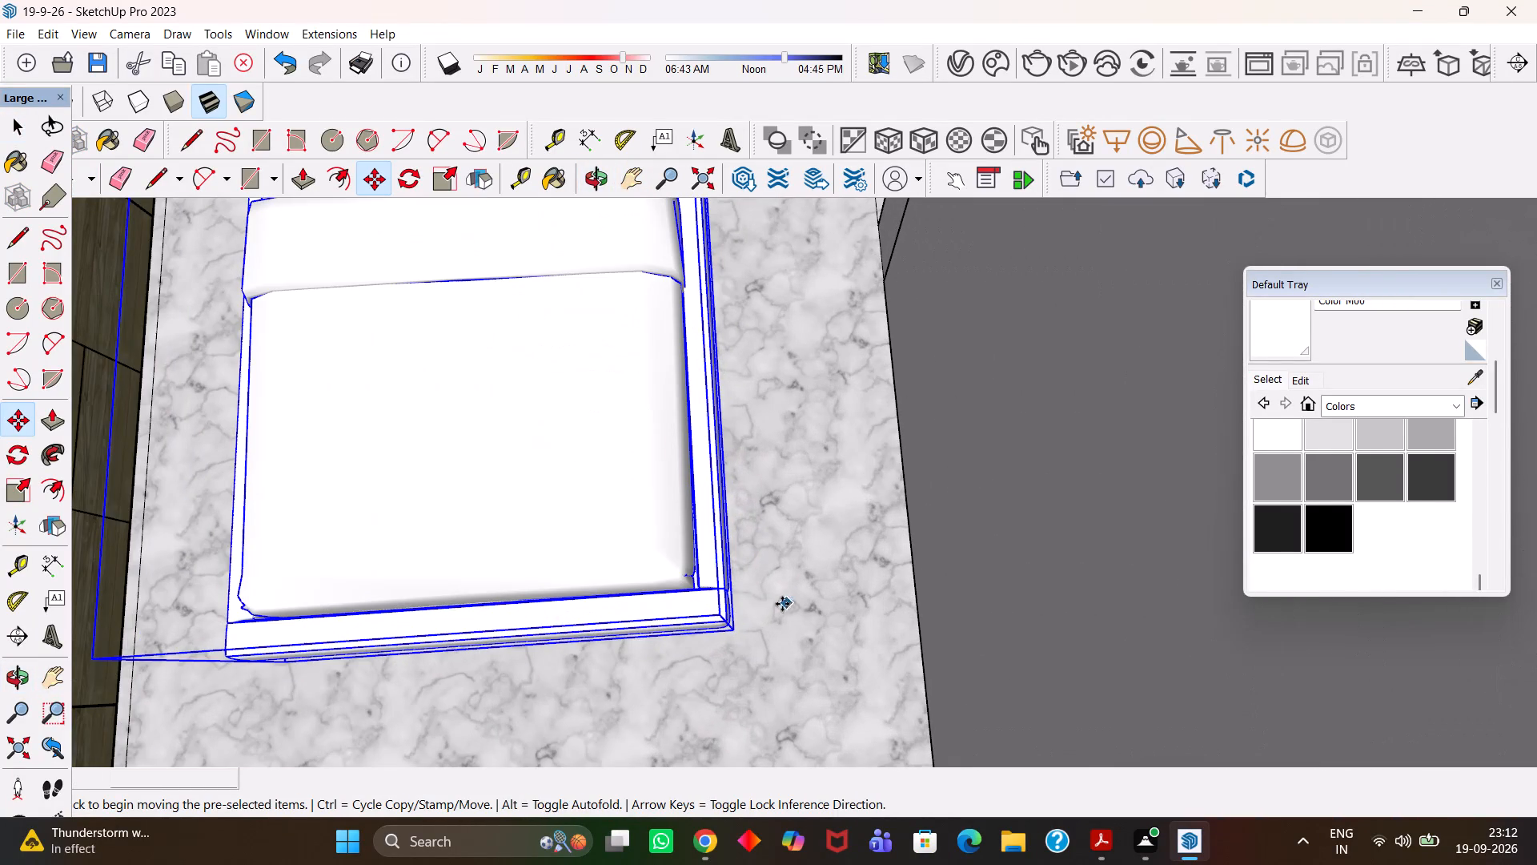
pyautogui.click(732, 631)
pyautogui.scroll(-4, 803, 610)
pyautogui.press('h')
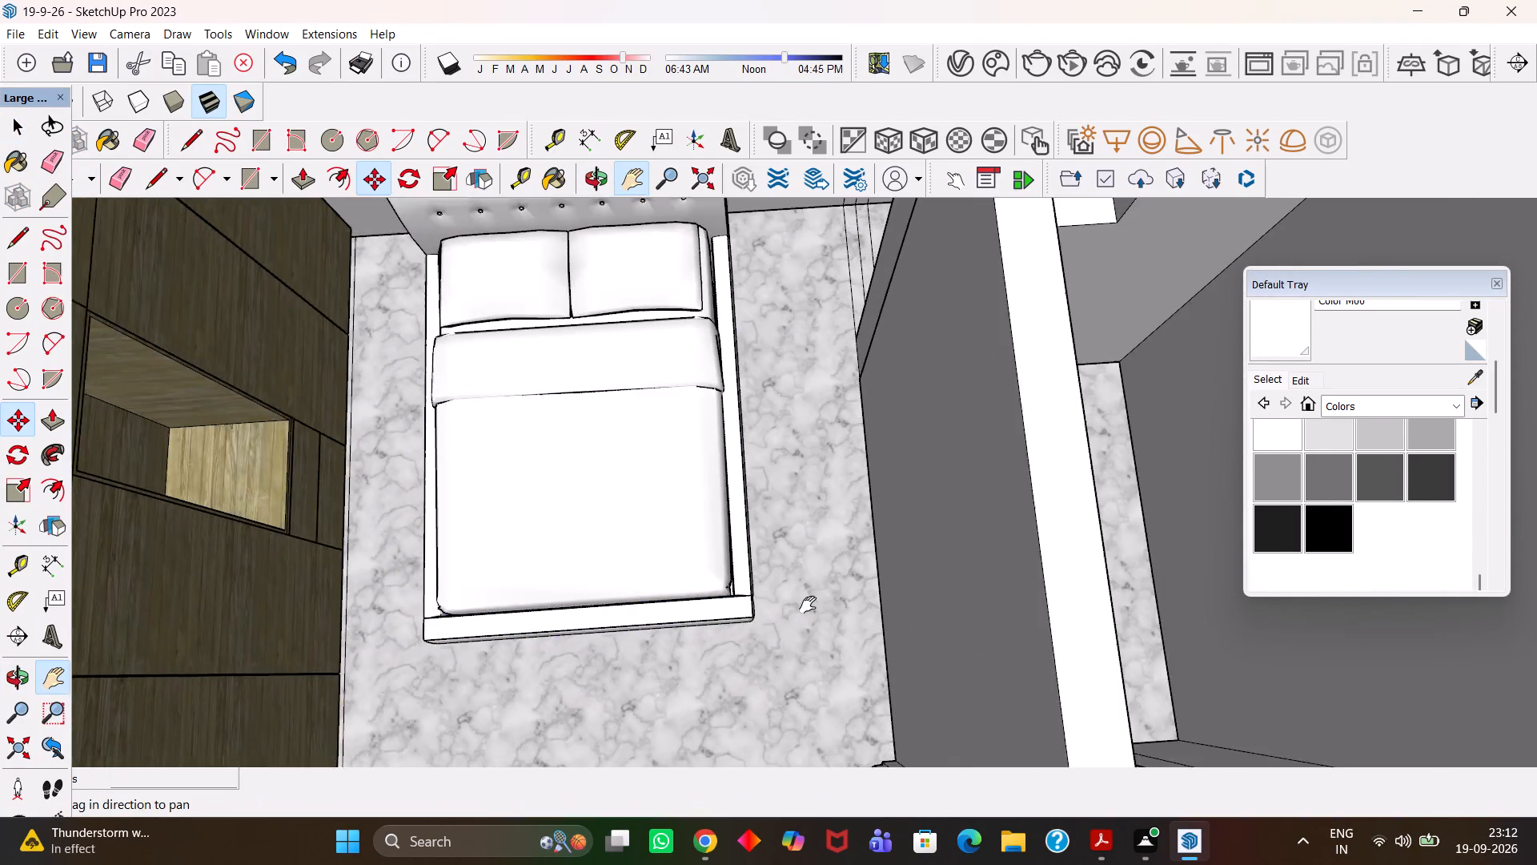
pyautogui.scroll(-5, 808, 605)
pyautogui.moveTo(965, 594); pyautogui.dragTo(641, 561)
pyautogui.scroll(-4, 628, 561)
pyautogui.moveTo(835, 536); pyautogui.dragTo(743, 604)
pyautogui.scroll(2, 733, 558)
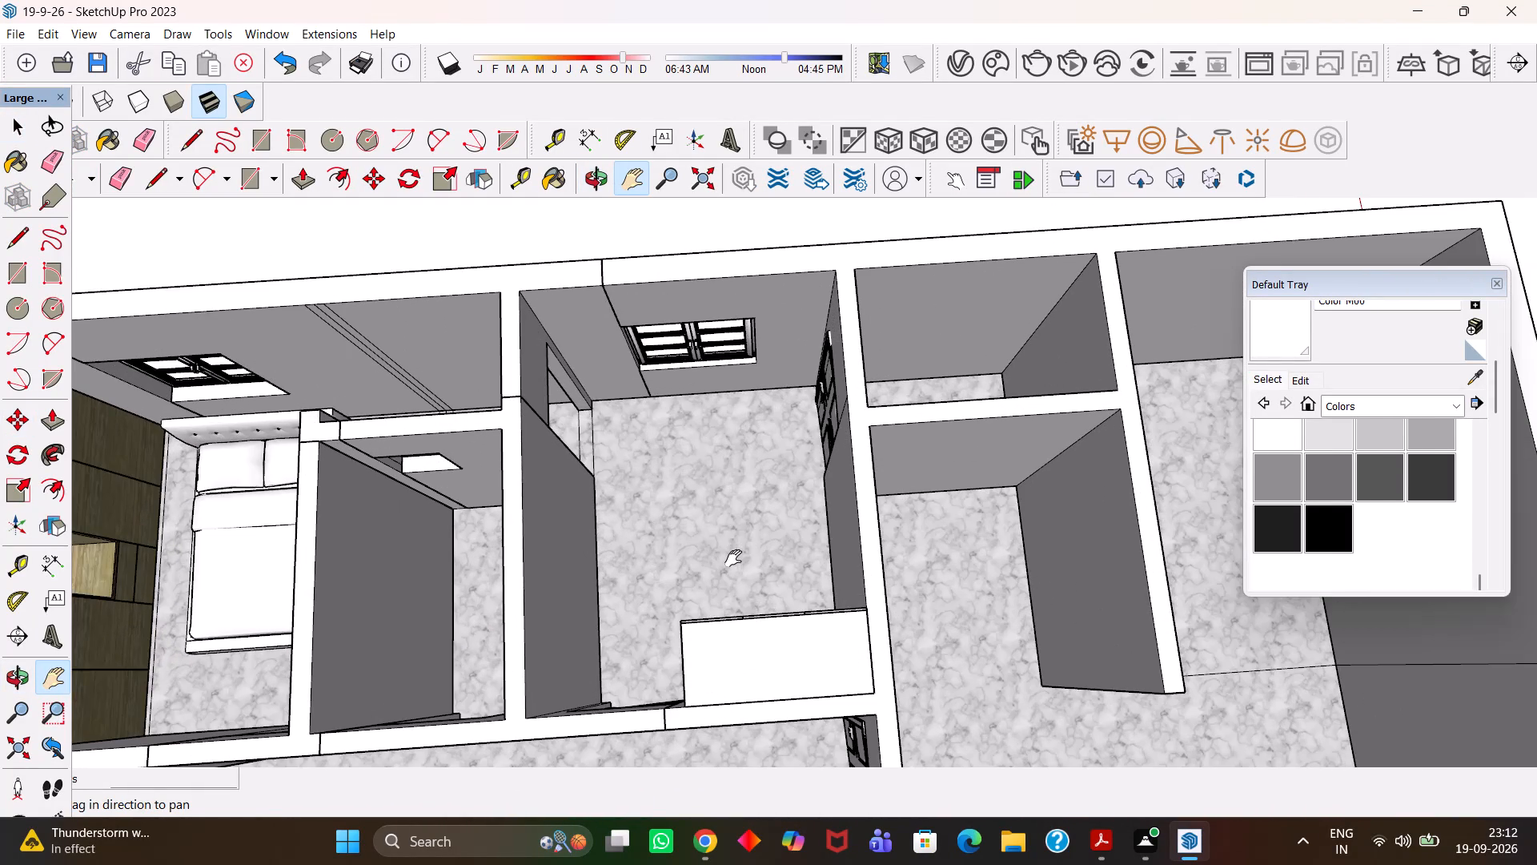
pyautogui.press('Escape')
pyautogui.scroll(3, 781, 596)
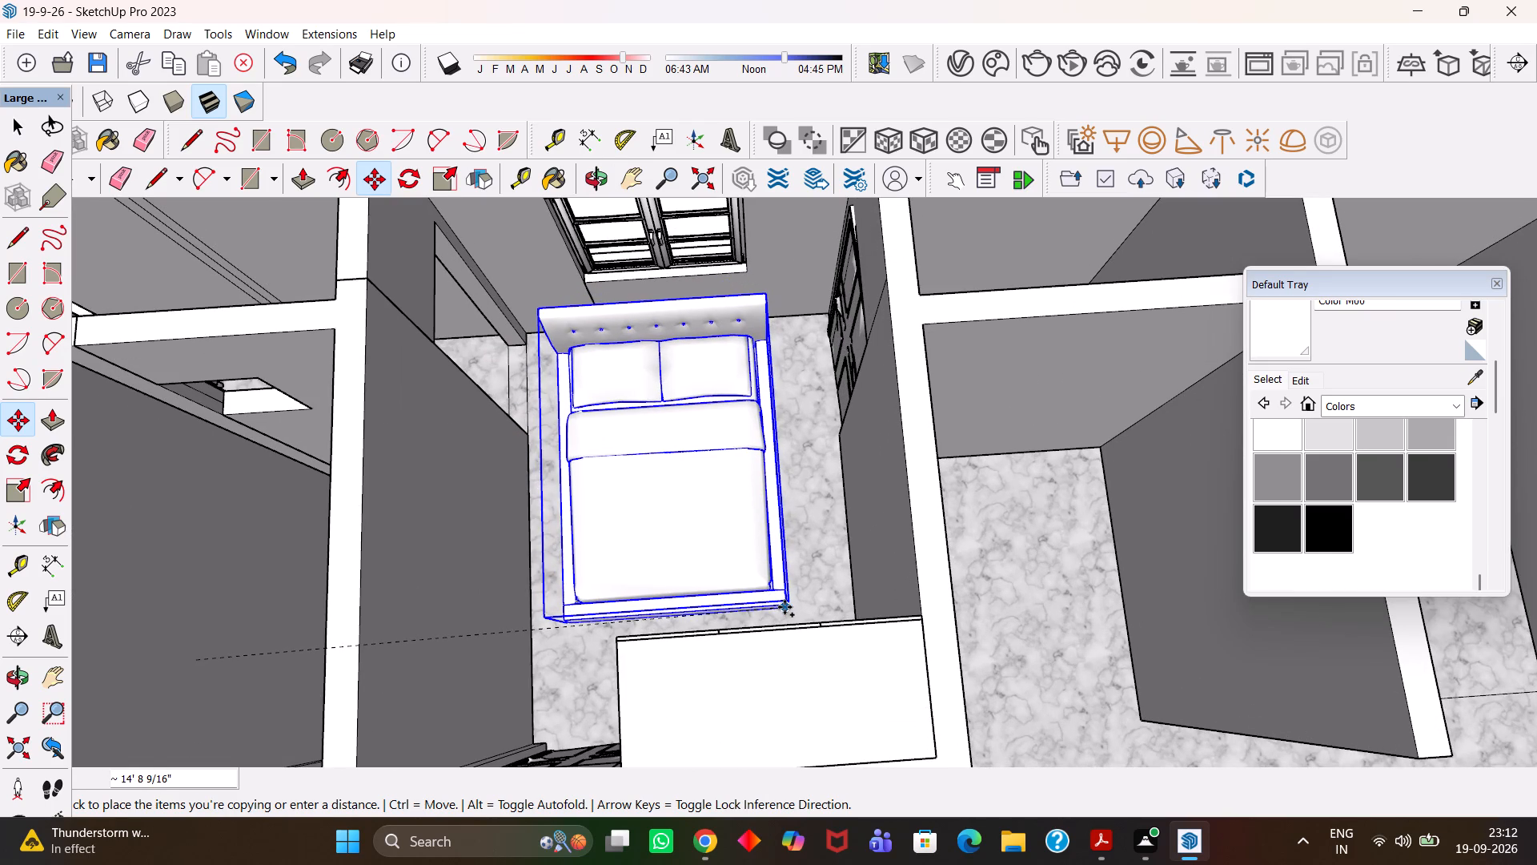
pyautogui.click(785, 607)
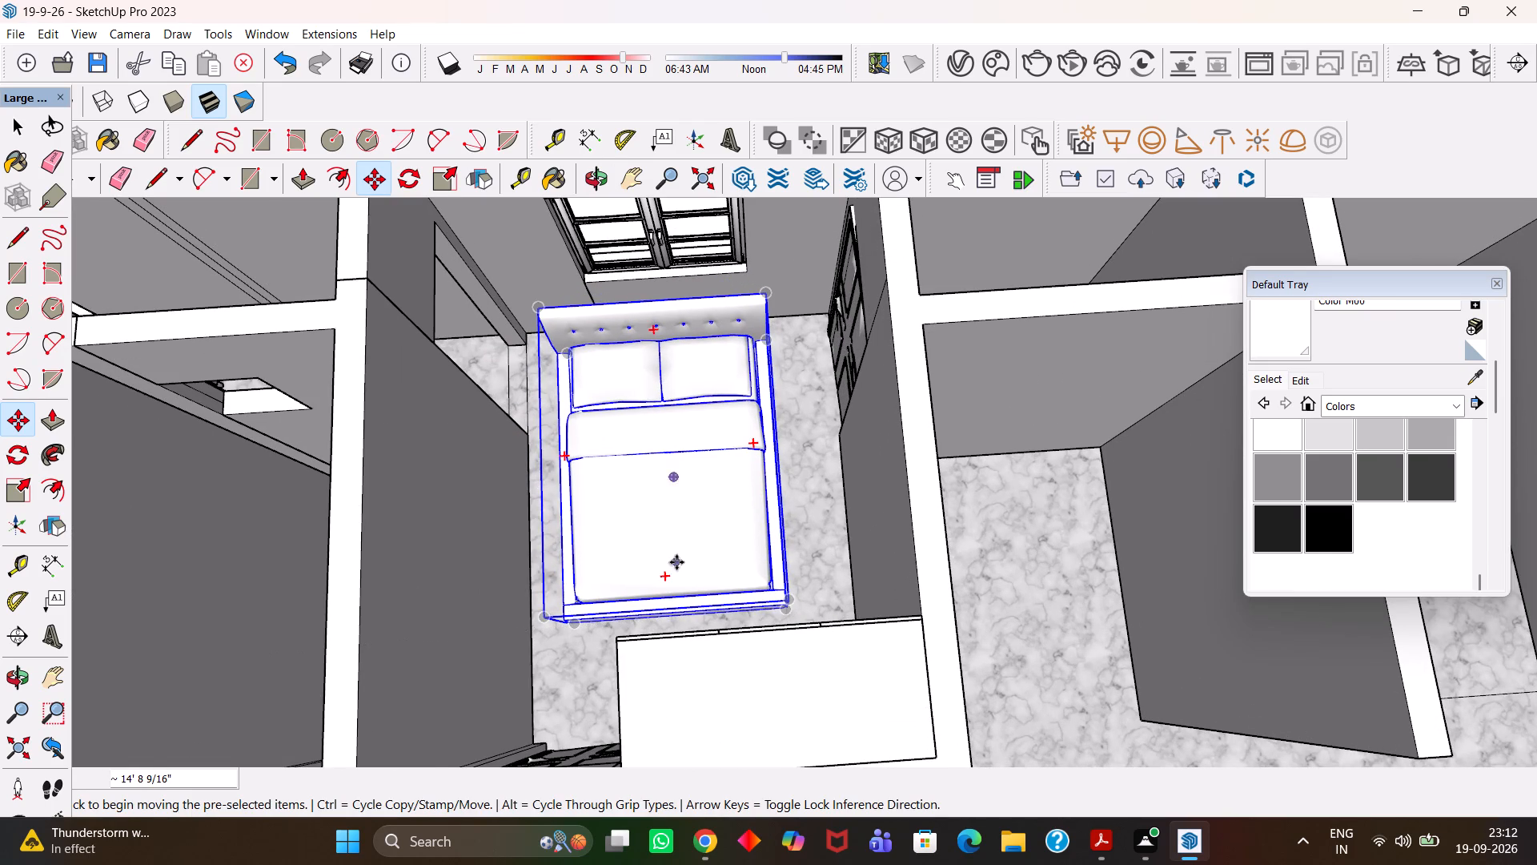
# Copy the second bedroom's bed into the large room across the dividing wall, placing it on the open floor.
pyautogui.click(789, 610)
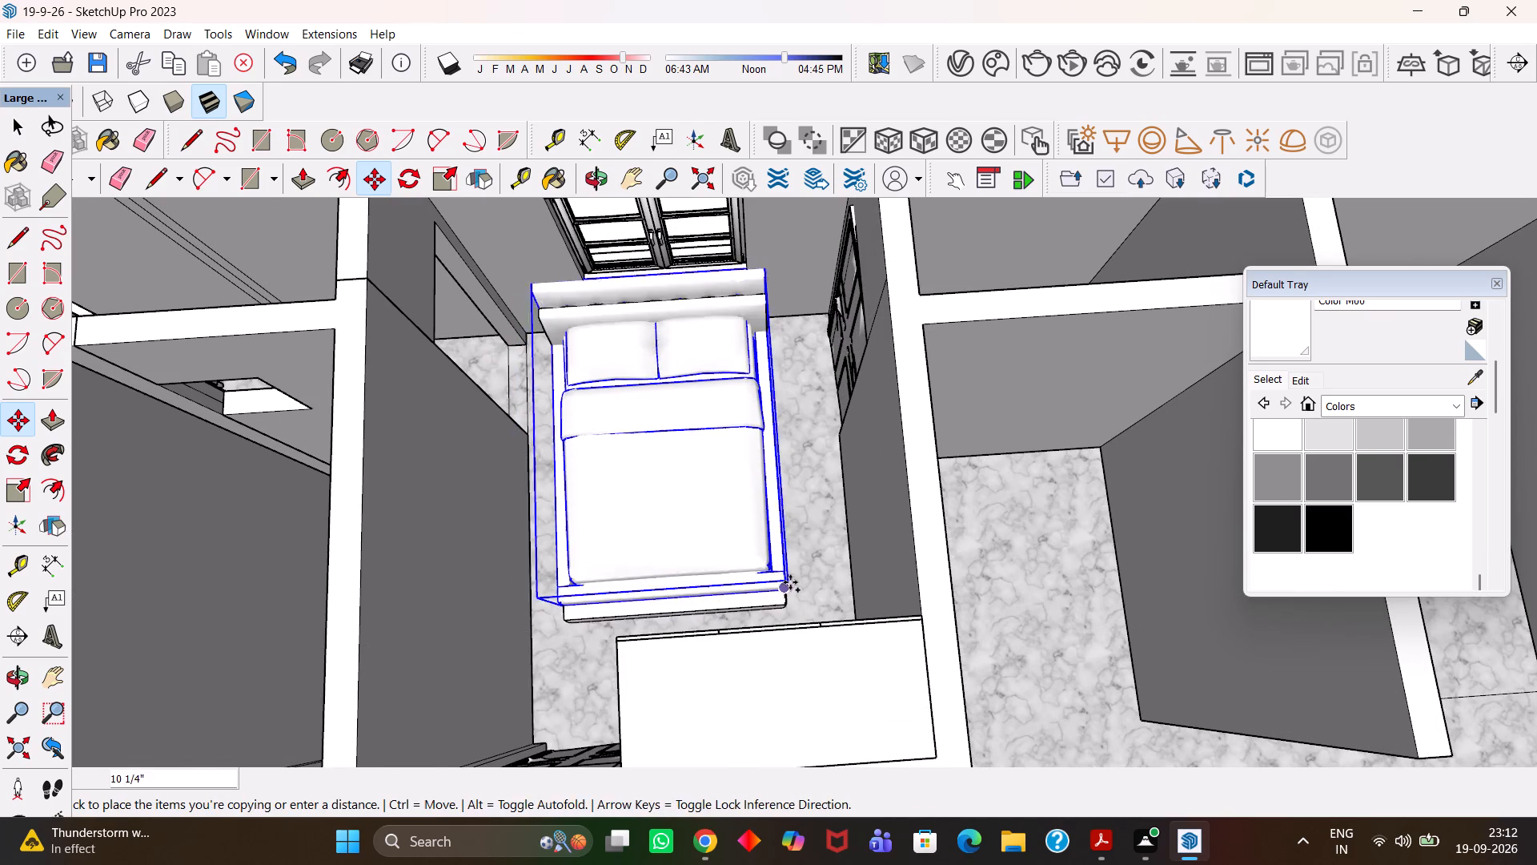
pyautogui.press('h')
pyautogui.scroll(-5, 801, 581)
pyautogui.moveTo(848, 585); pyautogui.dragTo(720, 559)
pyautogui.scroll(-4, 727, 554)
pyautogui.scroll(5, 777, 563)
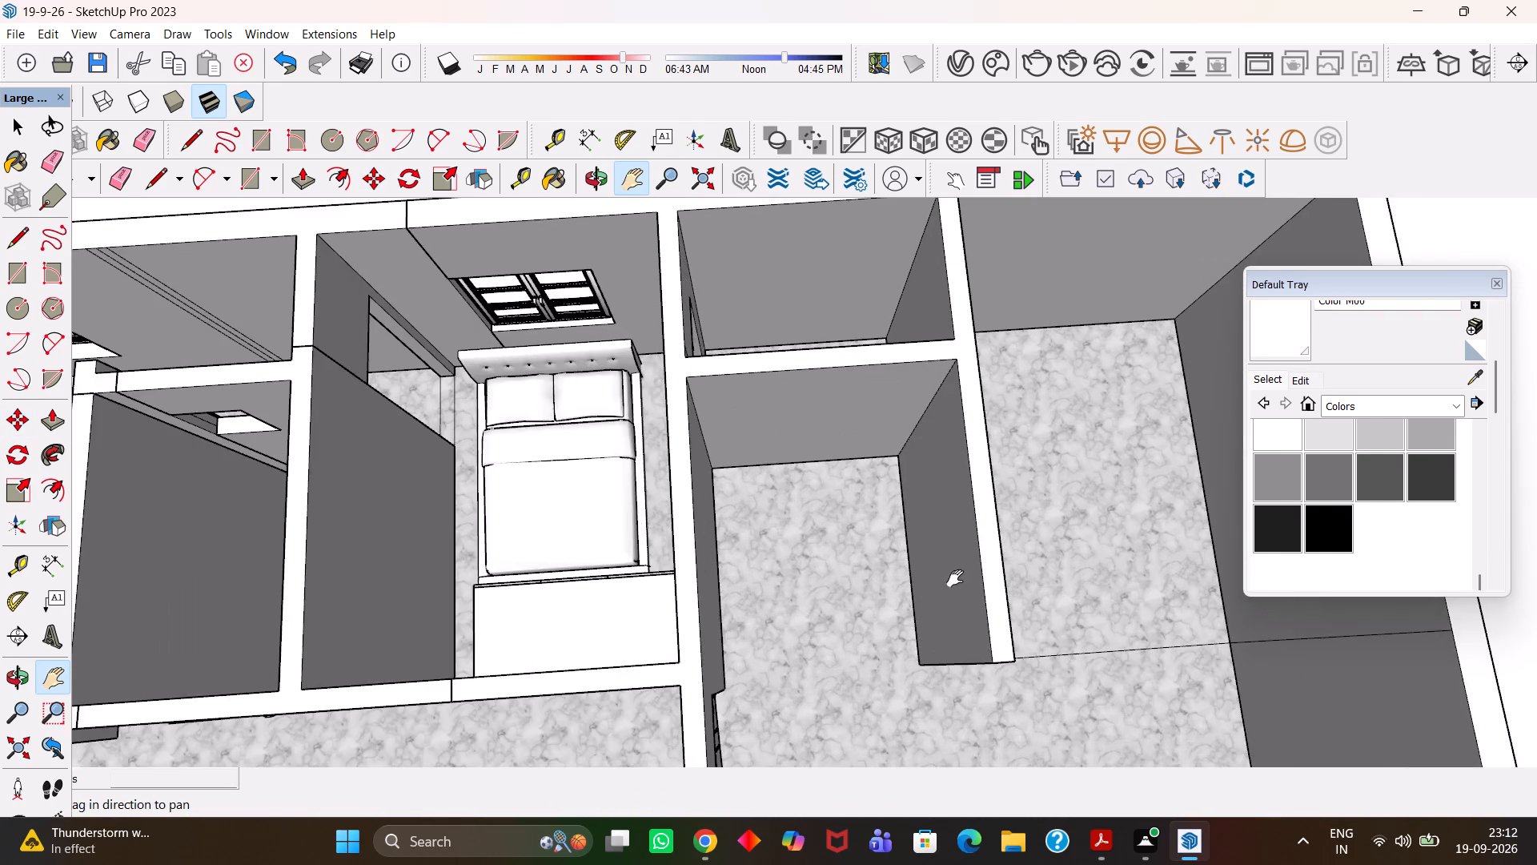
pyautogui.moveTo(955, 578); pyautogui.dragTo(845, 545)
pyautogui.scroll(-9, 833, 510)
pyautogui.moveTo(862, 558); pyautogui.dragTo(785, 429)
pyautogui.scroll(-2, 771, 471)
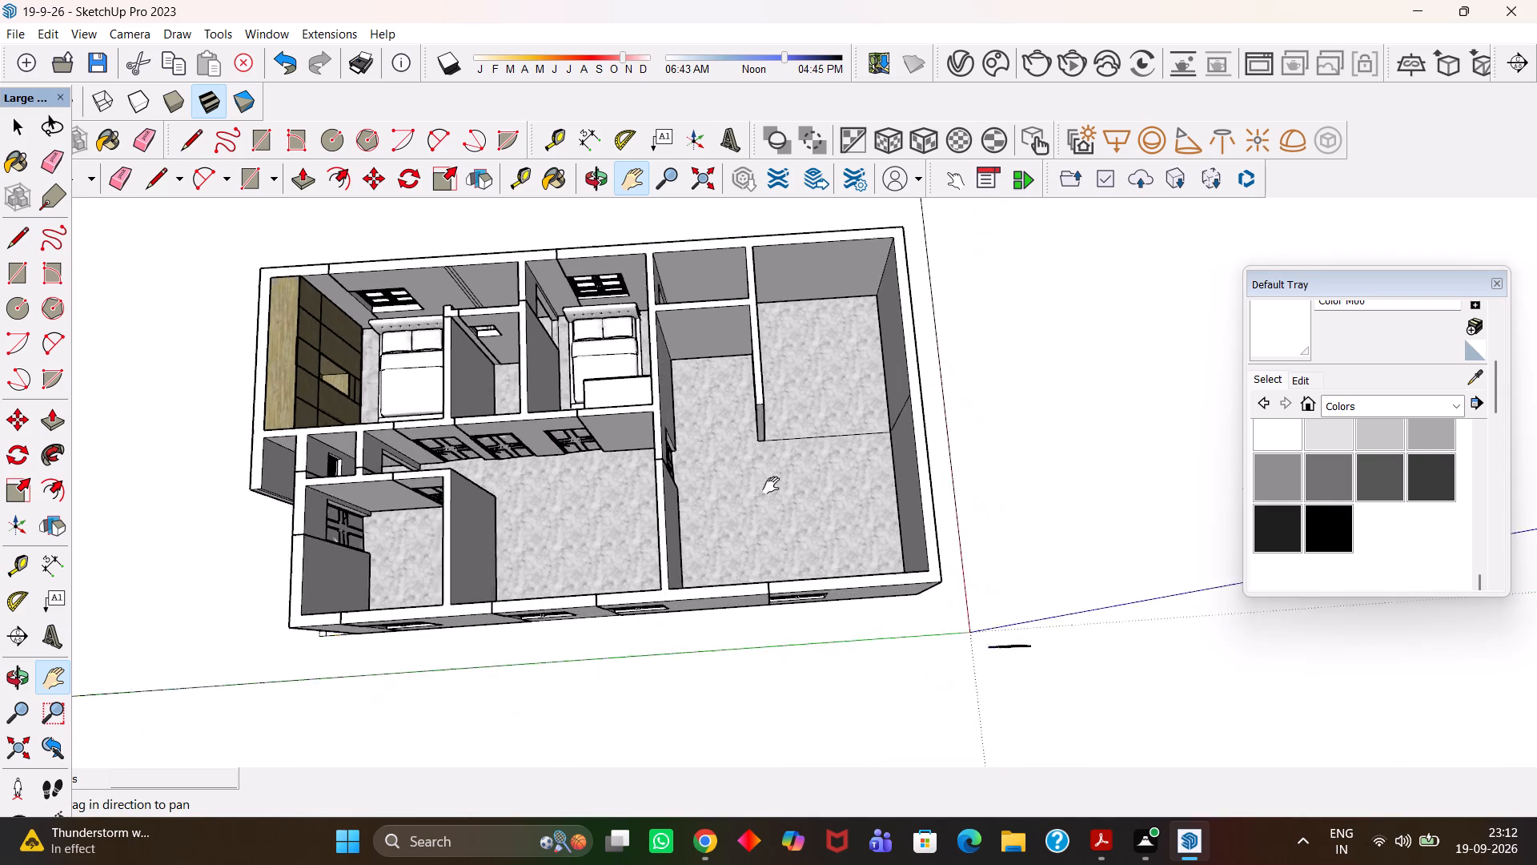
pyautogui.scroll(-2, 771, 485)
pyautogui.scroll(4, 767, 500)
pyautogui.moveTo(664, 493); pyautogui.dragTo(731, 517)
pyautogui.scroll(4, 652, 522)
pyautogui.moveTo(628, 525); pyautogui.dragTo(693, 532)
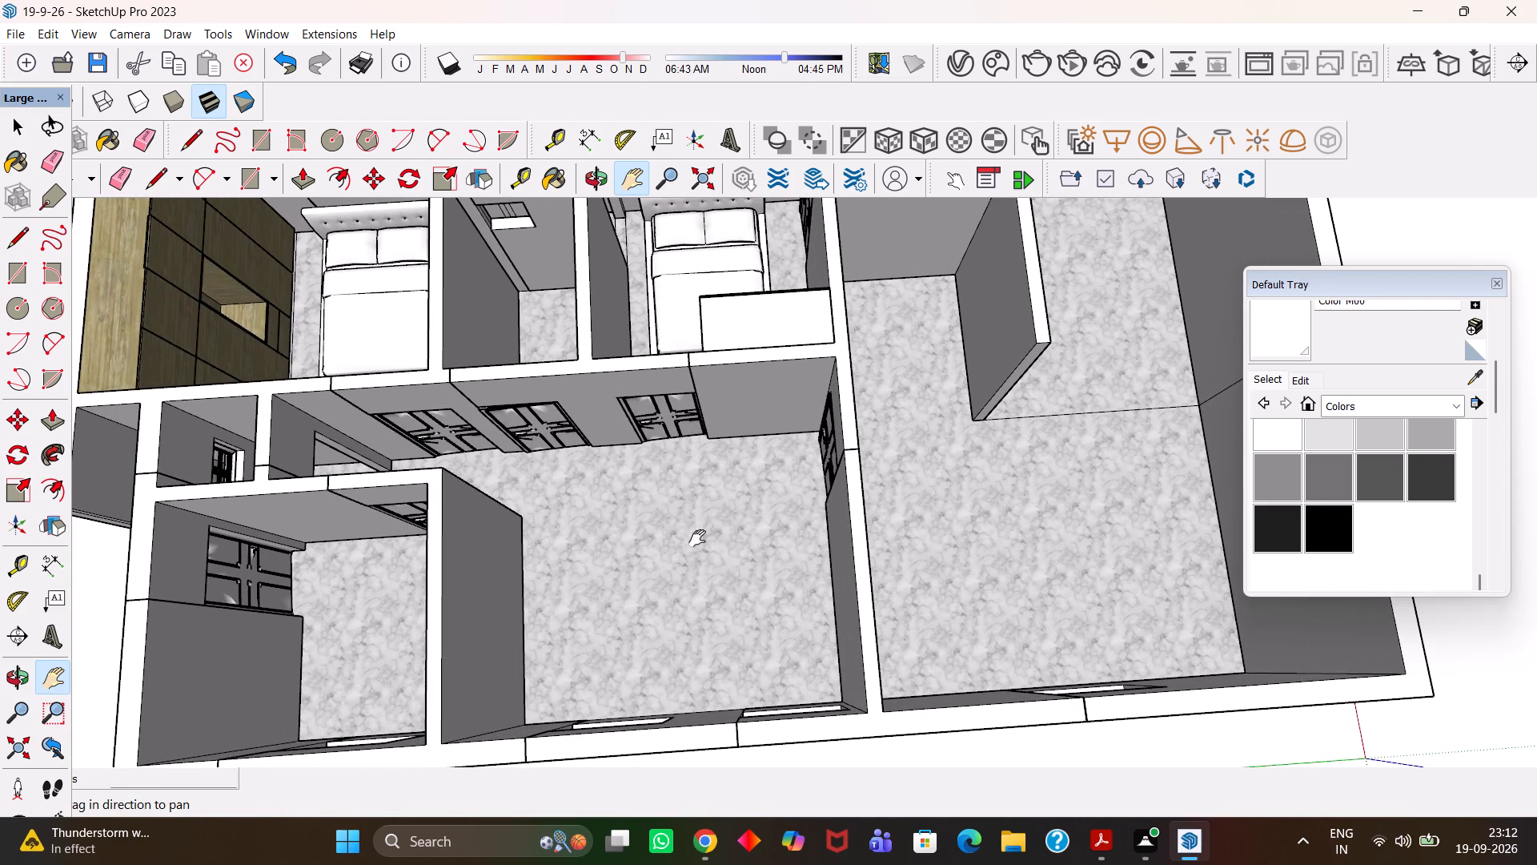
pyautogui.press('Escape')
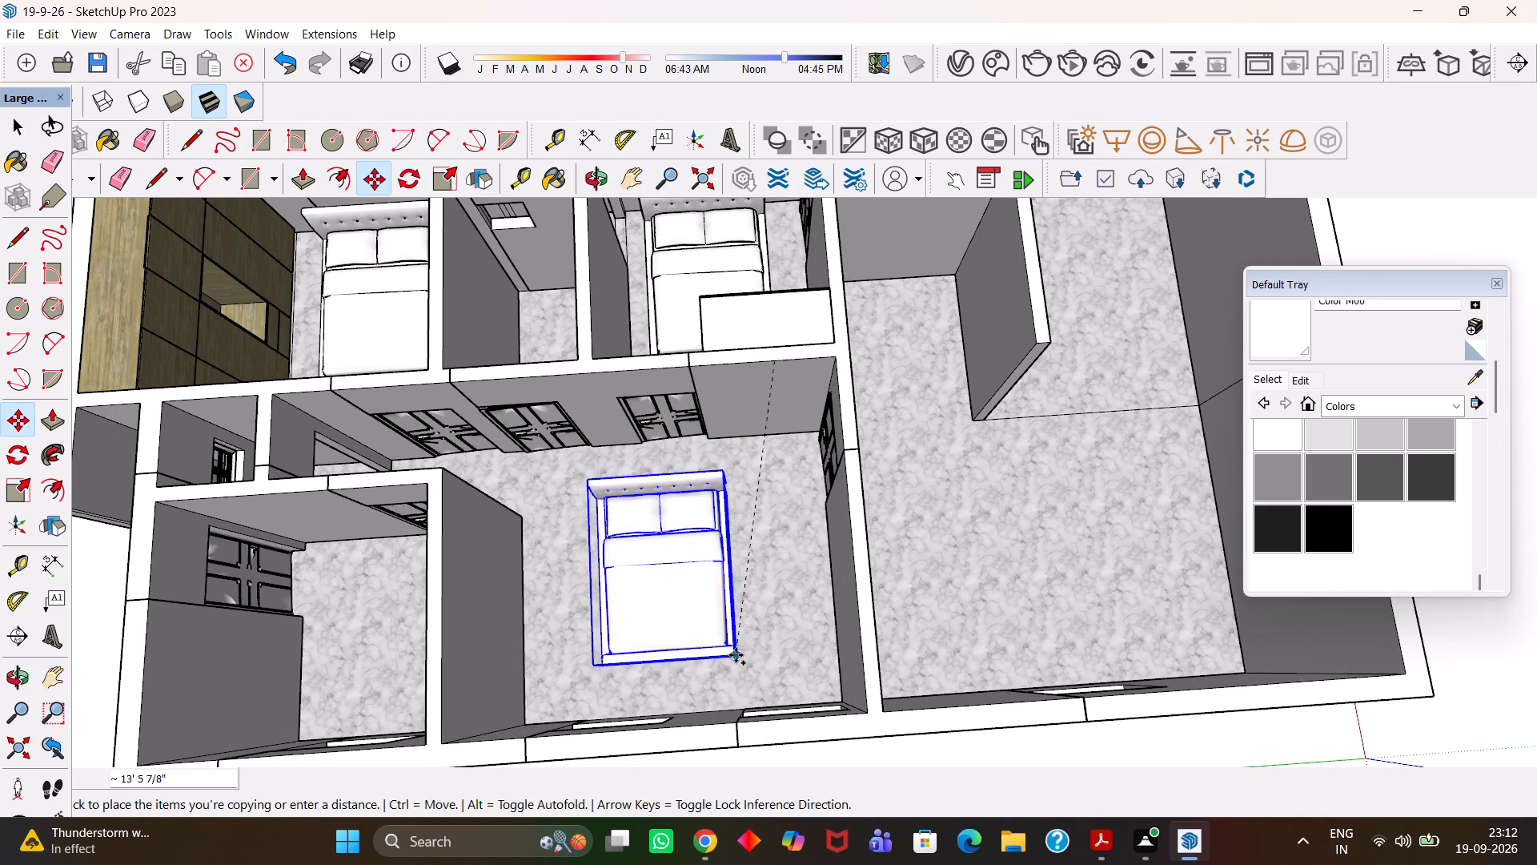
pyautogui.click(736, 665)
# Save the model with the copied beds.
pyautogui.press('h')
pyautogui.scroll(-5, 687, 592)
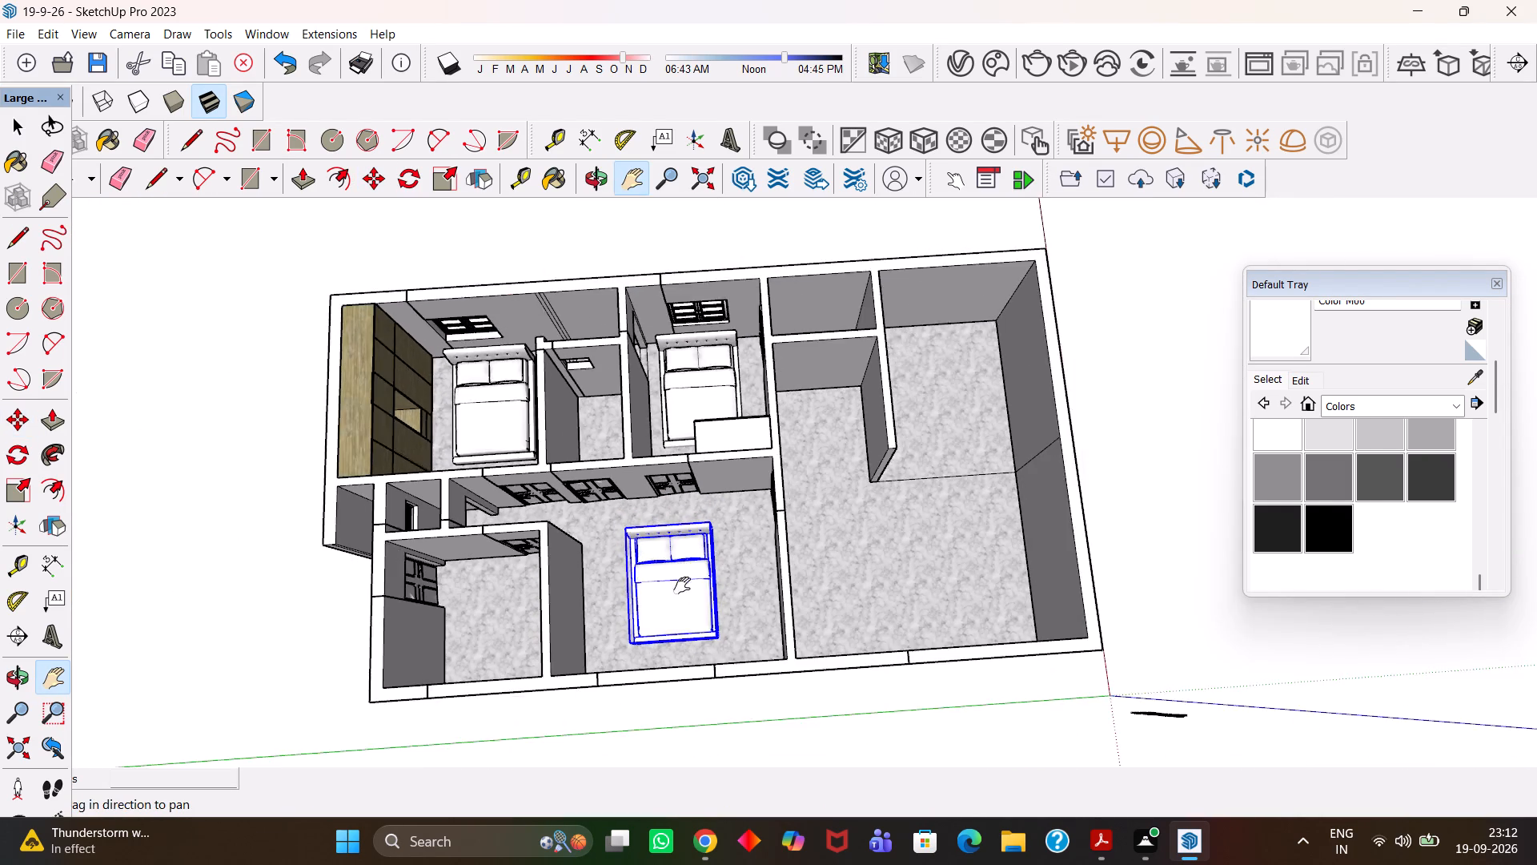
pyautogui.scroll(-5, 682, 585)
pyautogui.moveTo(685, 589); pyautogui.dragTo(664, 573, button='middle')
pyautogui.scroll(1, 664, 573)
pyautogui.hotkey('ctrl', 's')
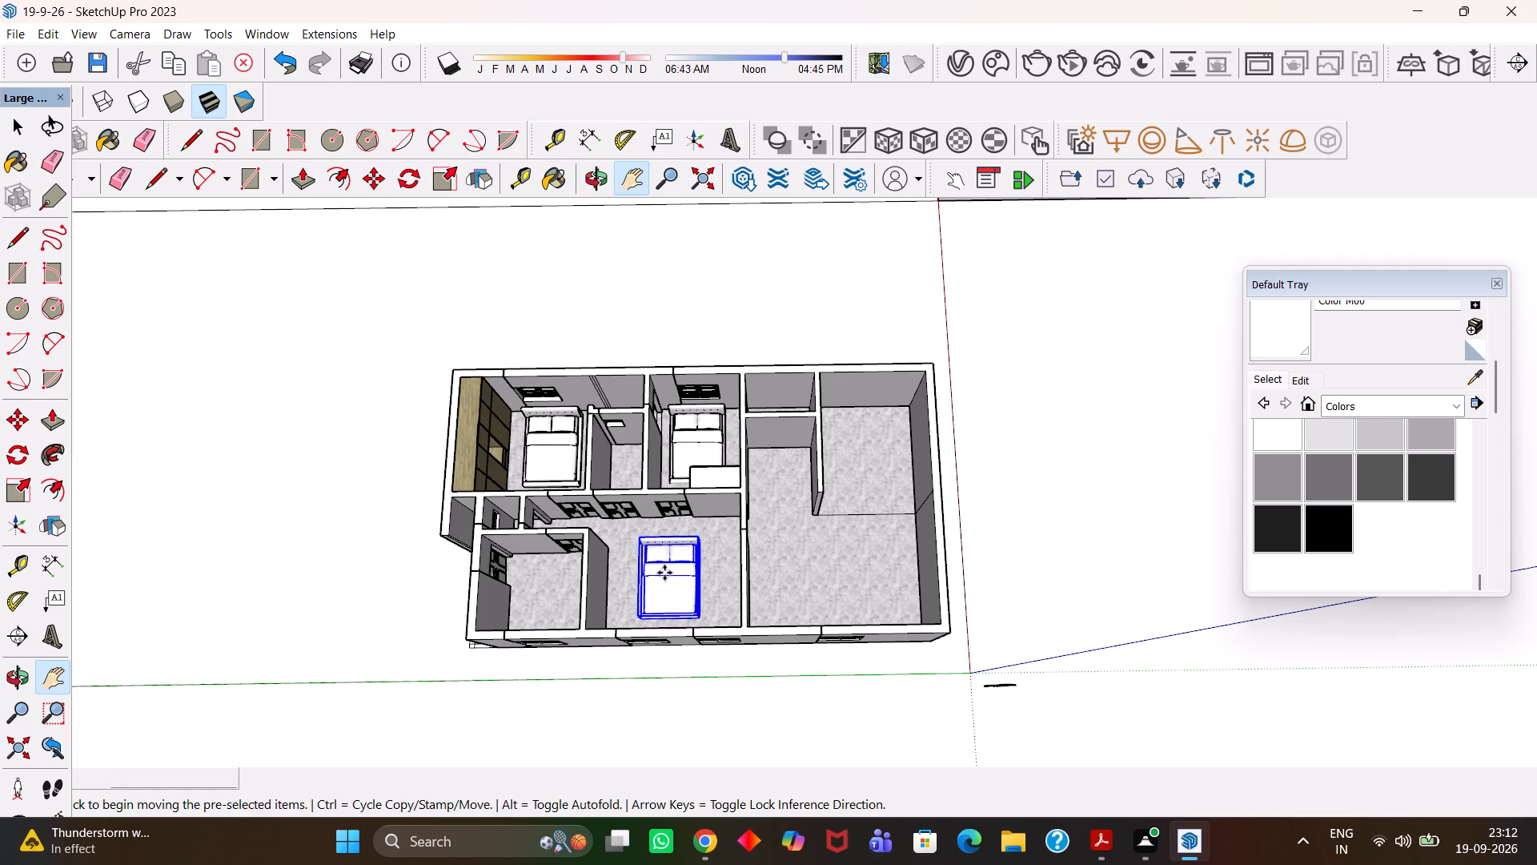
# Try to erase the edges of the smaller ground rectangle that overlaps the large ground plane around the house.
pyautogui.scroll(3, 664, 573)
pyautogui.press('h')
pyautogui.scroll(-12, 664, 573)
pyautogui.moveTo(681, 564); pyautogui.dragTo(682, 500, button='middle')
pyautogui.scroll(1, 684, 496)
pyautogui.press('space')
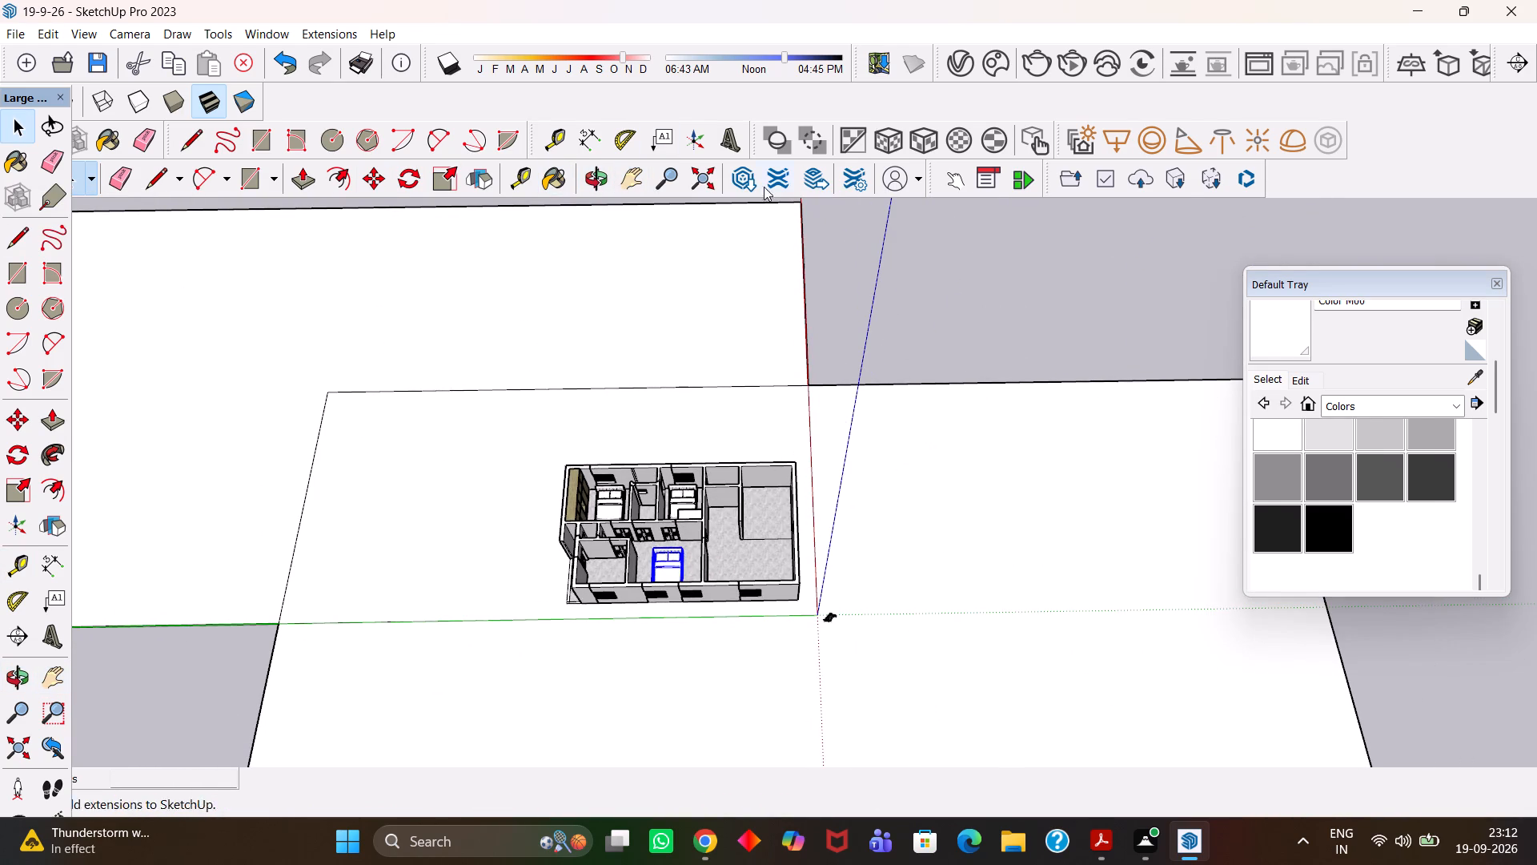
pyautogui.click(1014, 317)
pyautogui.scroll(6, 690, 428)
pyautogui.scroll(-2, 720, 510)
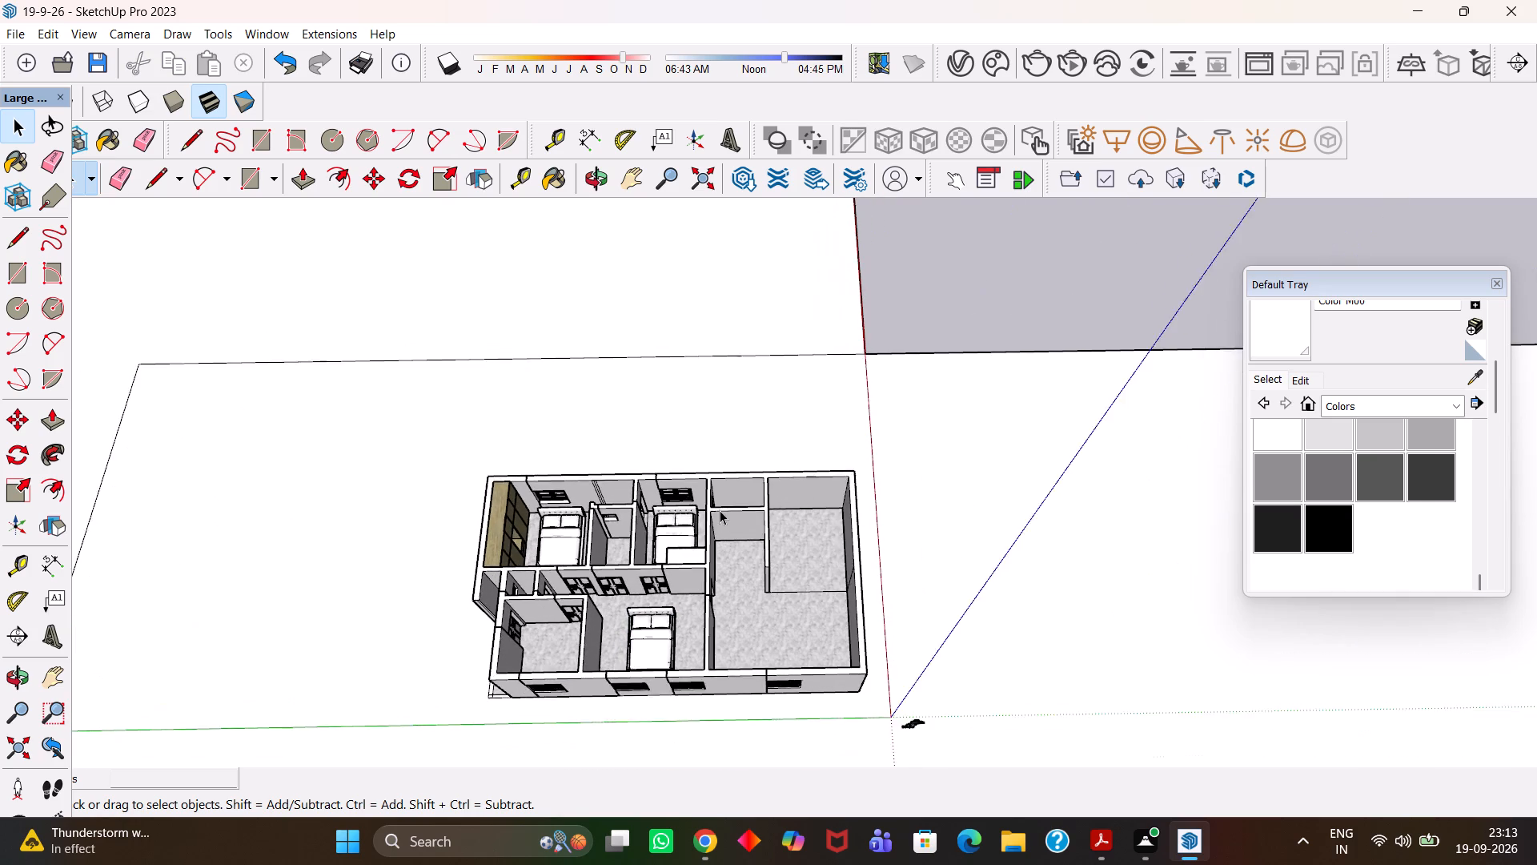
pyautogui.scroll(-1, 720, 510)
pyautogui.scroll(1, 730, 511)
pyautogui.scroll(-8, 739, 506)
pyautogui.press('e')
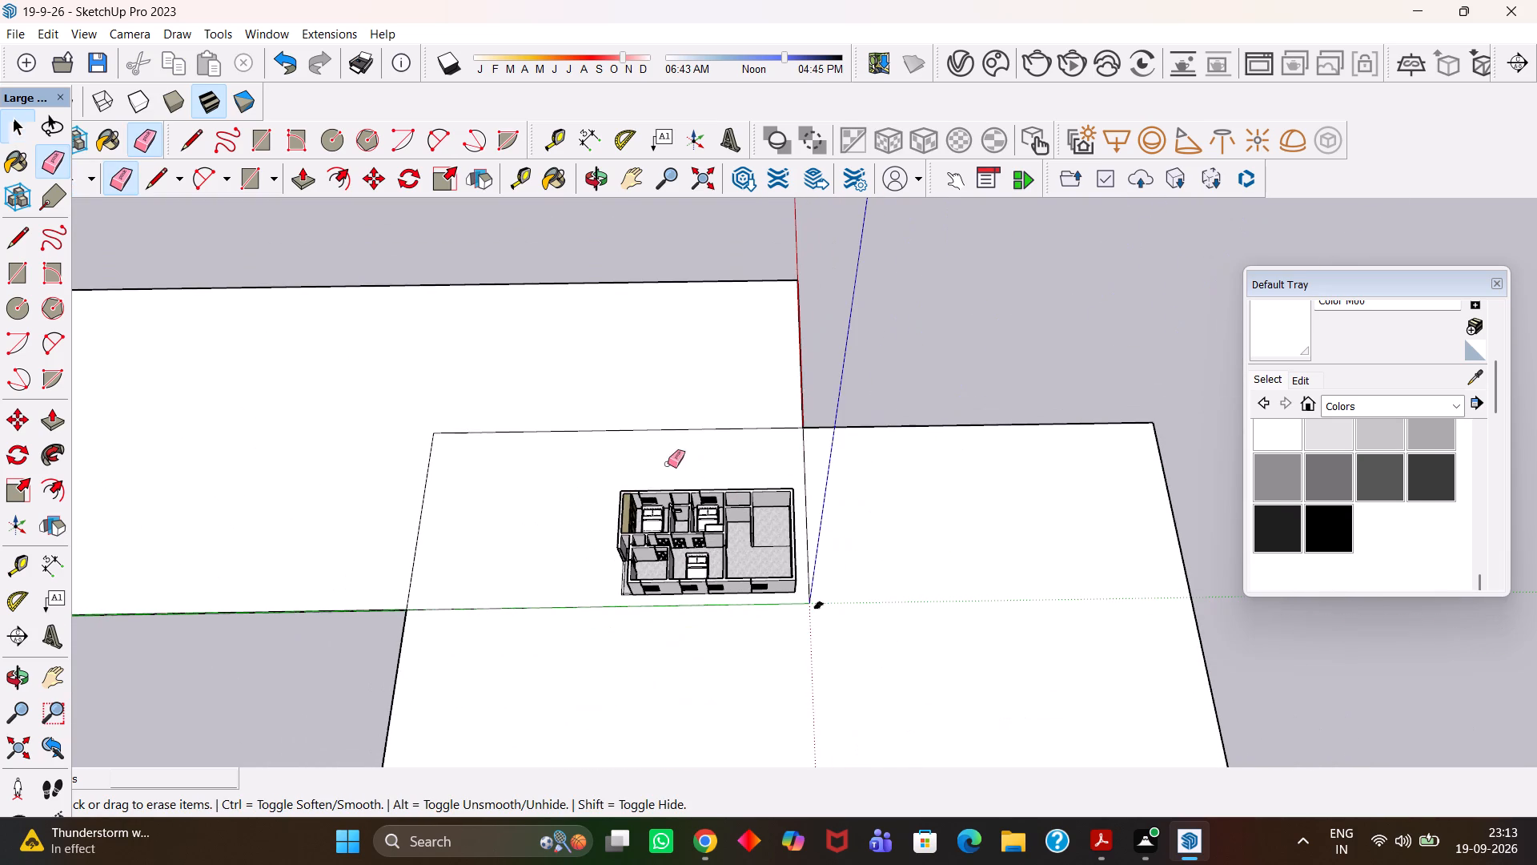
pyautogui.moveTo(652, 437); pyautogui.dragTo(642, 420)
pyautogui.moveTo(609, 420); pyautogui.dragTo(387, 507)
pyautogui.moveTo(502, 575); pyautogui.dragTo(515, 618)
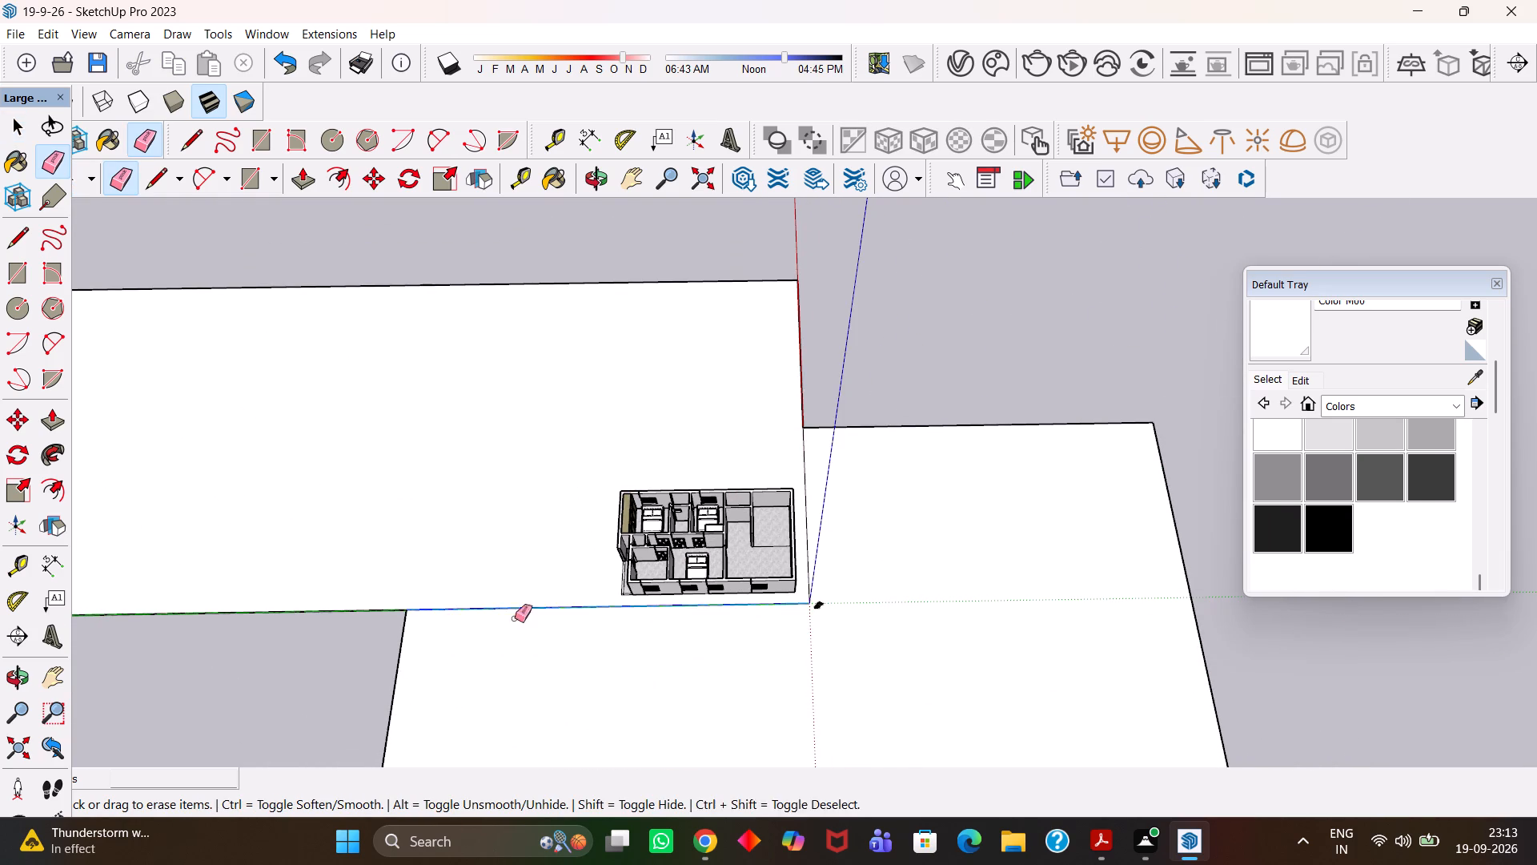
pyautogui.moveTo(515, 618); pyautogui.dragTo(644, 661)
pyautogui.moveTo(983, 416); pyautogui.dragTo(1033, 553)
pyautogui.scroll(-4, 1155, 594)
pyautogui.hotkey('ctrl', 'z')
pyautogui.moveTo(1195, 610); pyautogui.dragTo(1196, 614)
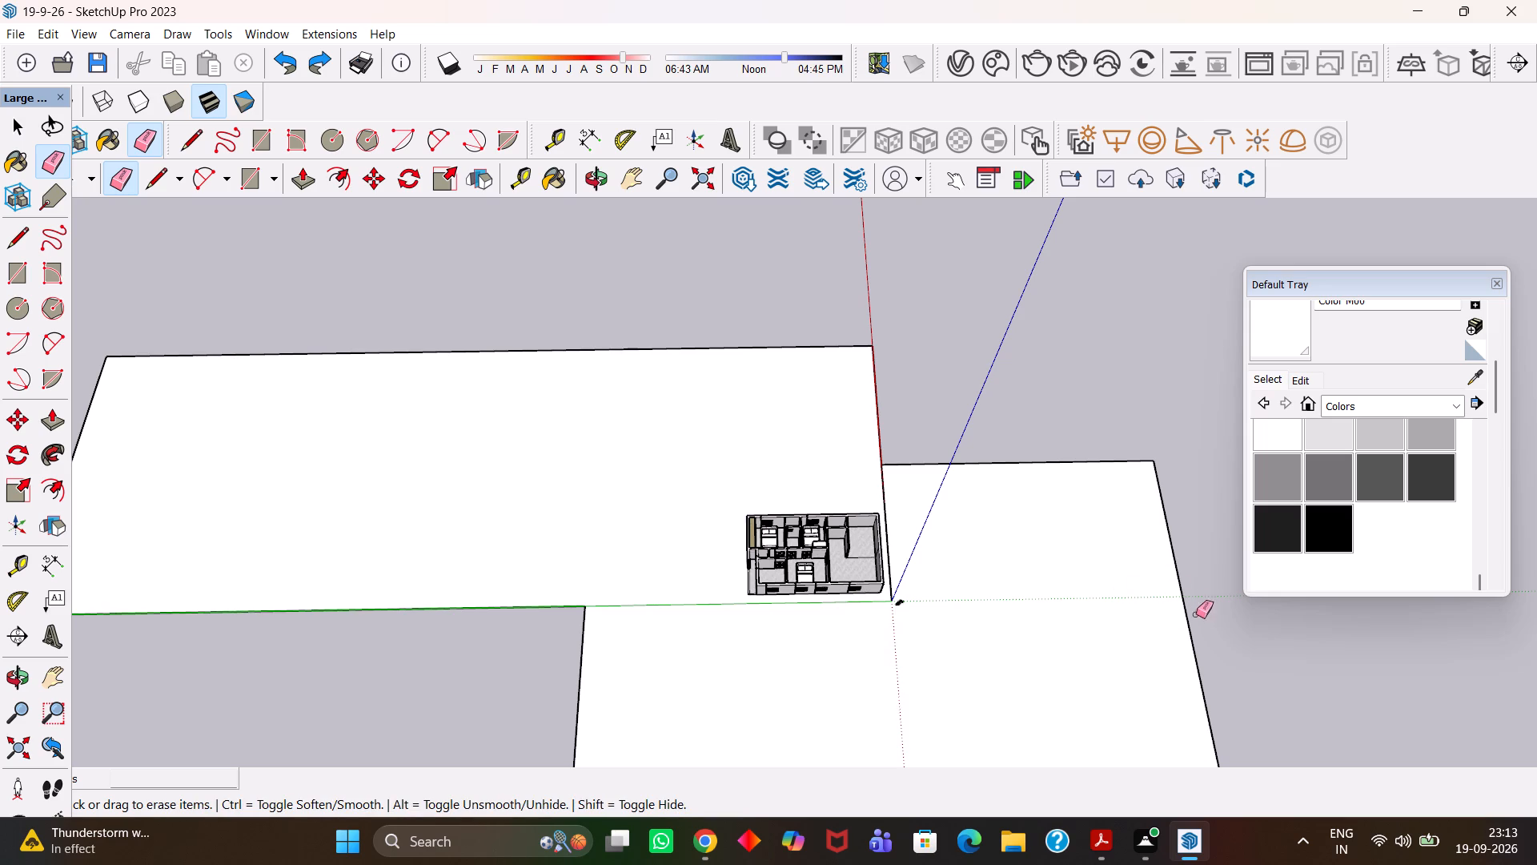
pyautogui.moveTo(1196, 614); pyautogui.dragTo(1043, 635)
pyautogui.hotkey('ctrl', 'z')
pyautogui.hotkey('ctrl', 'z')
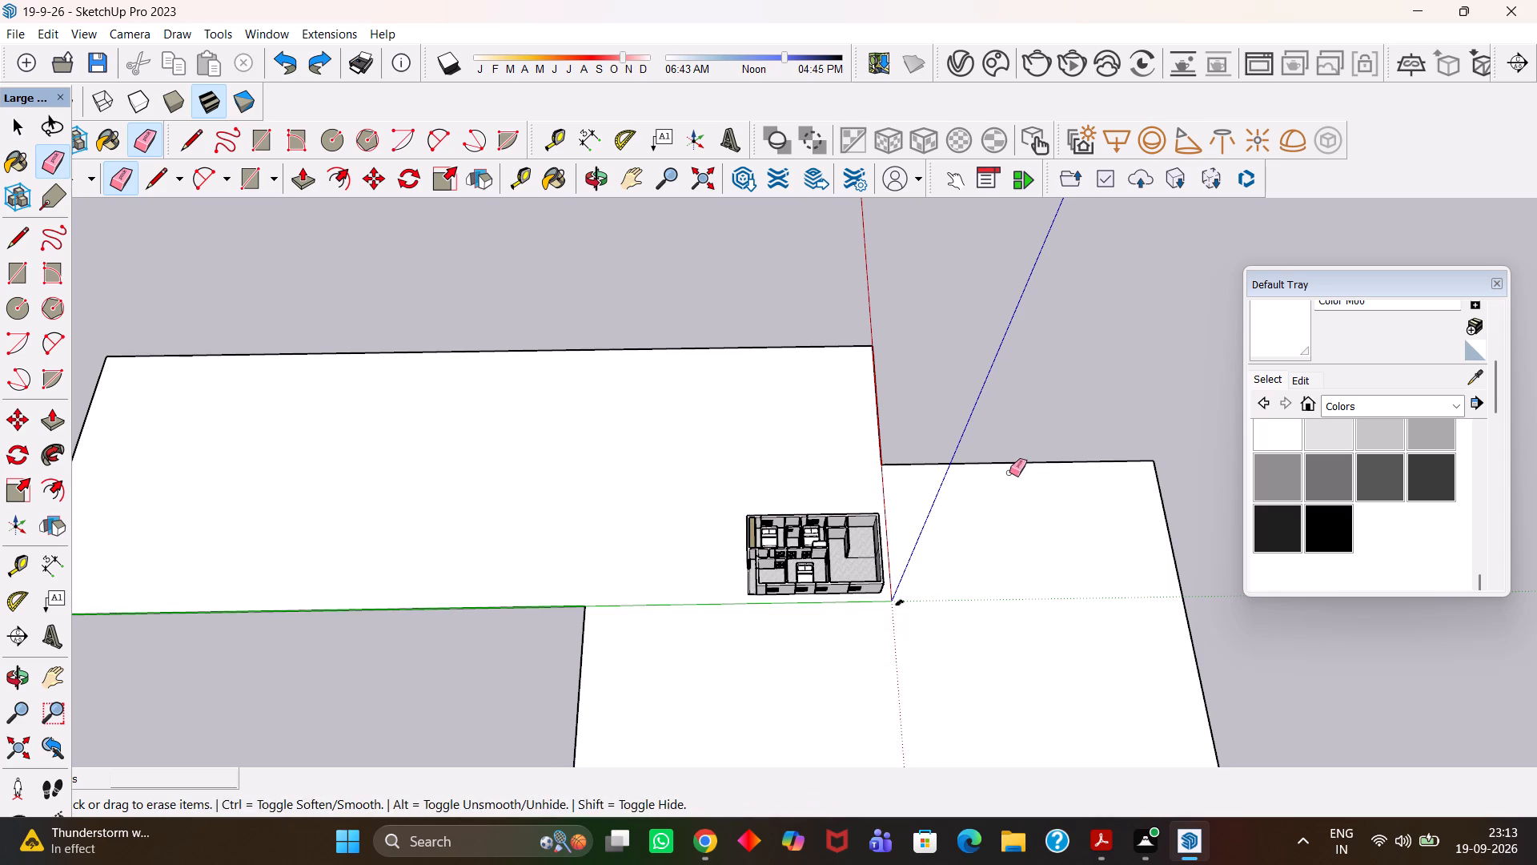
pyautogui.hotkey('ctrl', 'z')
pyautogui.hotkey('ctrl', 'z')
# Erase the smaller ground rectangle's edges that extend beyond the large ground plane, including its far detached edge.
pyautogui.moveTo(1003, 437); pyautogui.dragTo(1008, 509)
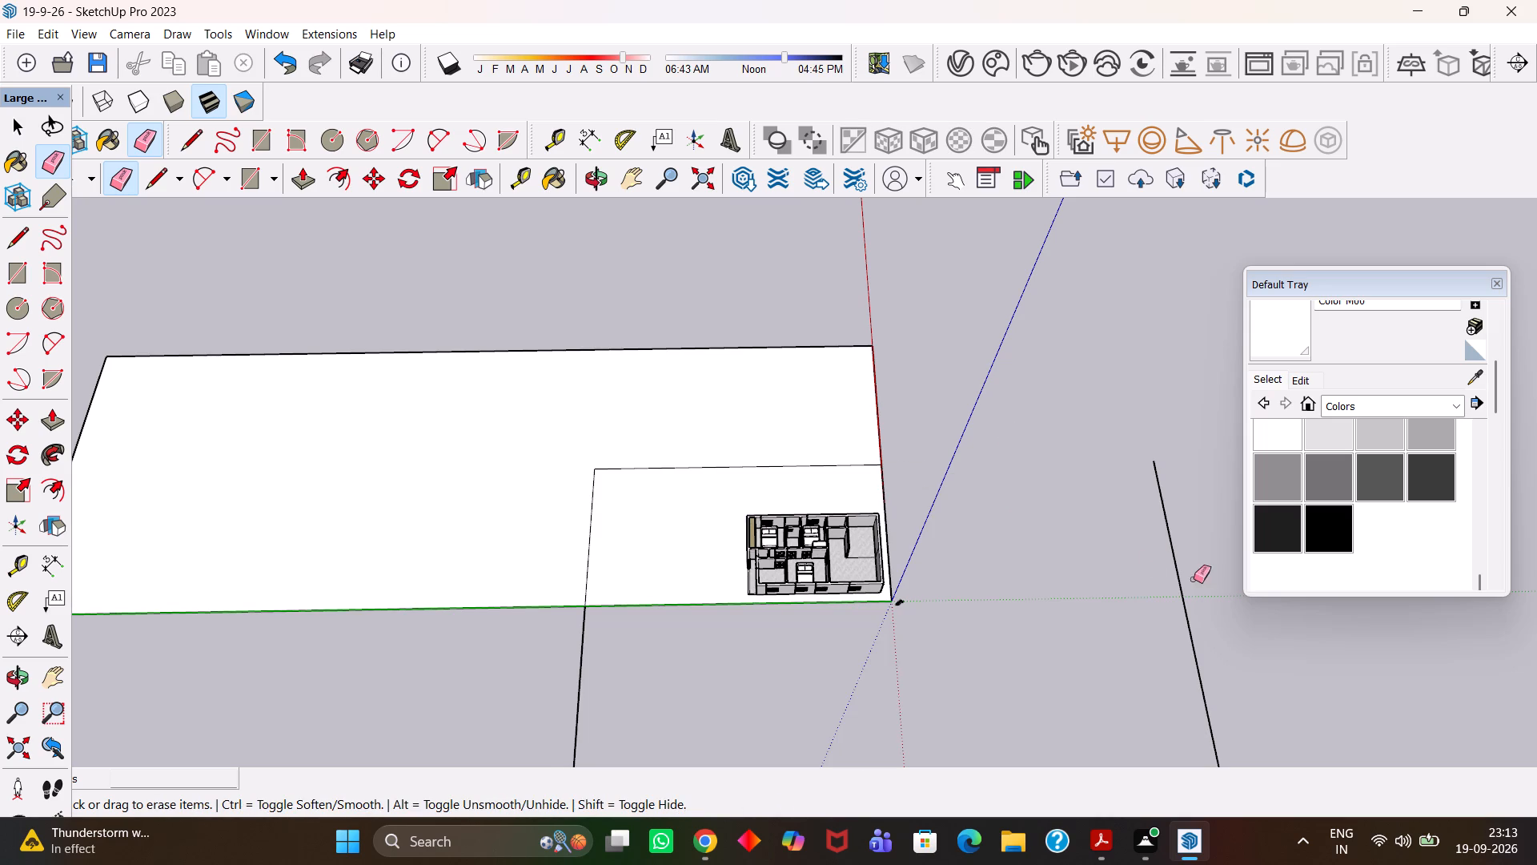
pyautogui.moveTo(1194, 584); pyautogui.dragTo(1162, 614)
pyautogui.moveTo(602, 679); pyautogui.dragTo(529, 678)
pyautogui.scroll(3, 937, 630)
pyautogui.scroll(-3, 937, 630)
pyautogui.press('h')
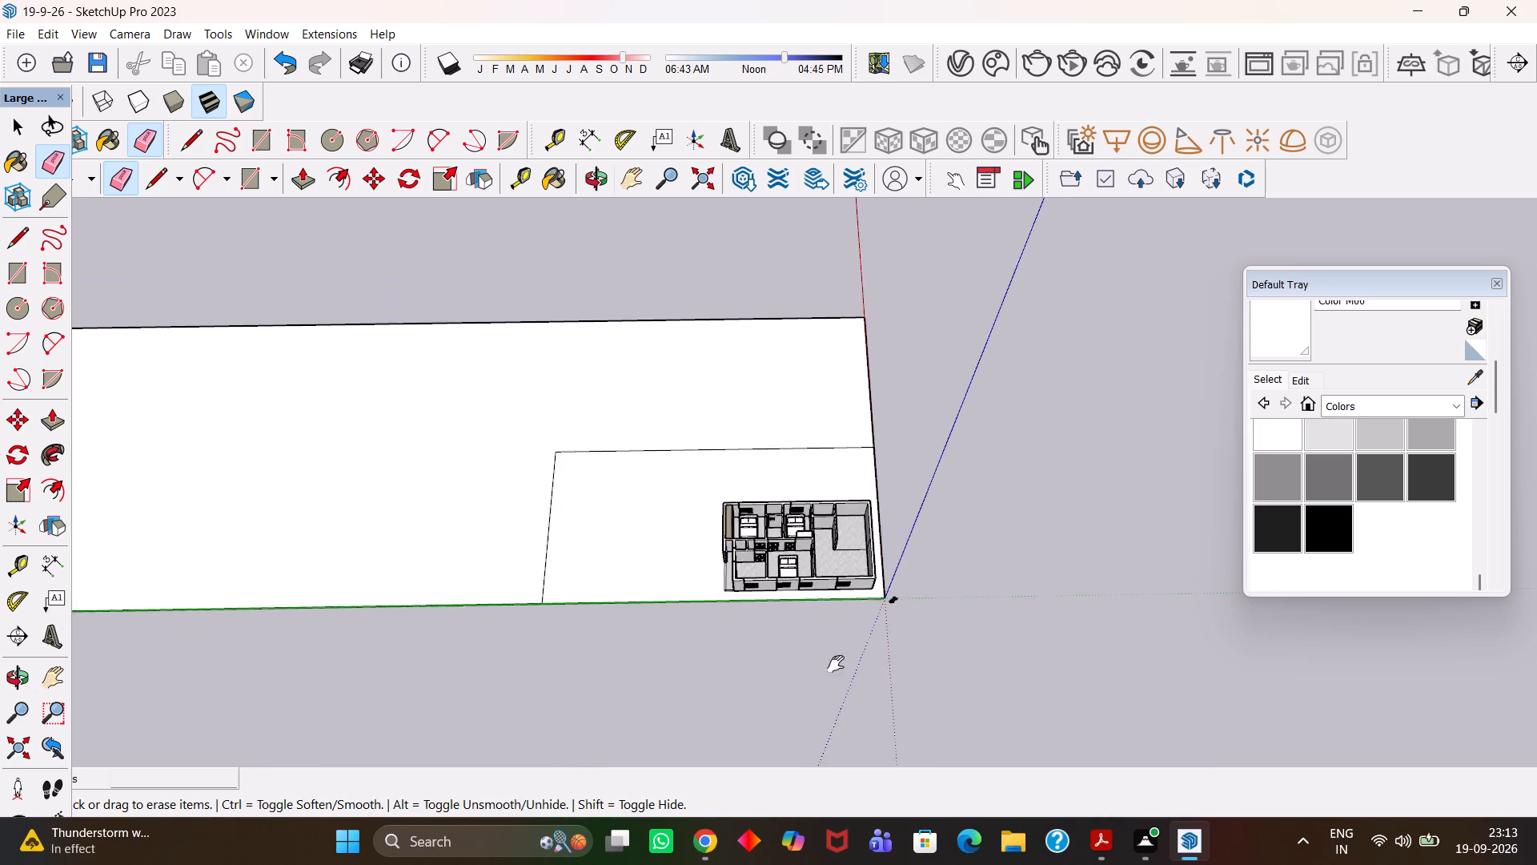
pyautogui.scroll(-2, 836, 664)
pyautogui.moveTo(809, 689); pyautogui.dragTo(689, 362)
pyautogui.scroll(-4, 682, 376)
pyautogui.moveTo(677, 402); pyautogui.dragTo(681, 432, button='middle')
pyautogui.scroll(4, 681, 430)
pyautogui.moveTo(663, 394); pyautogui.dragTo(671, 472)
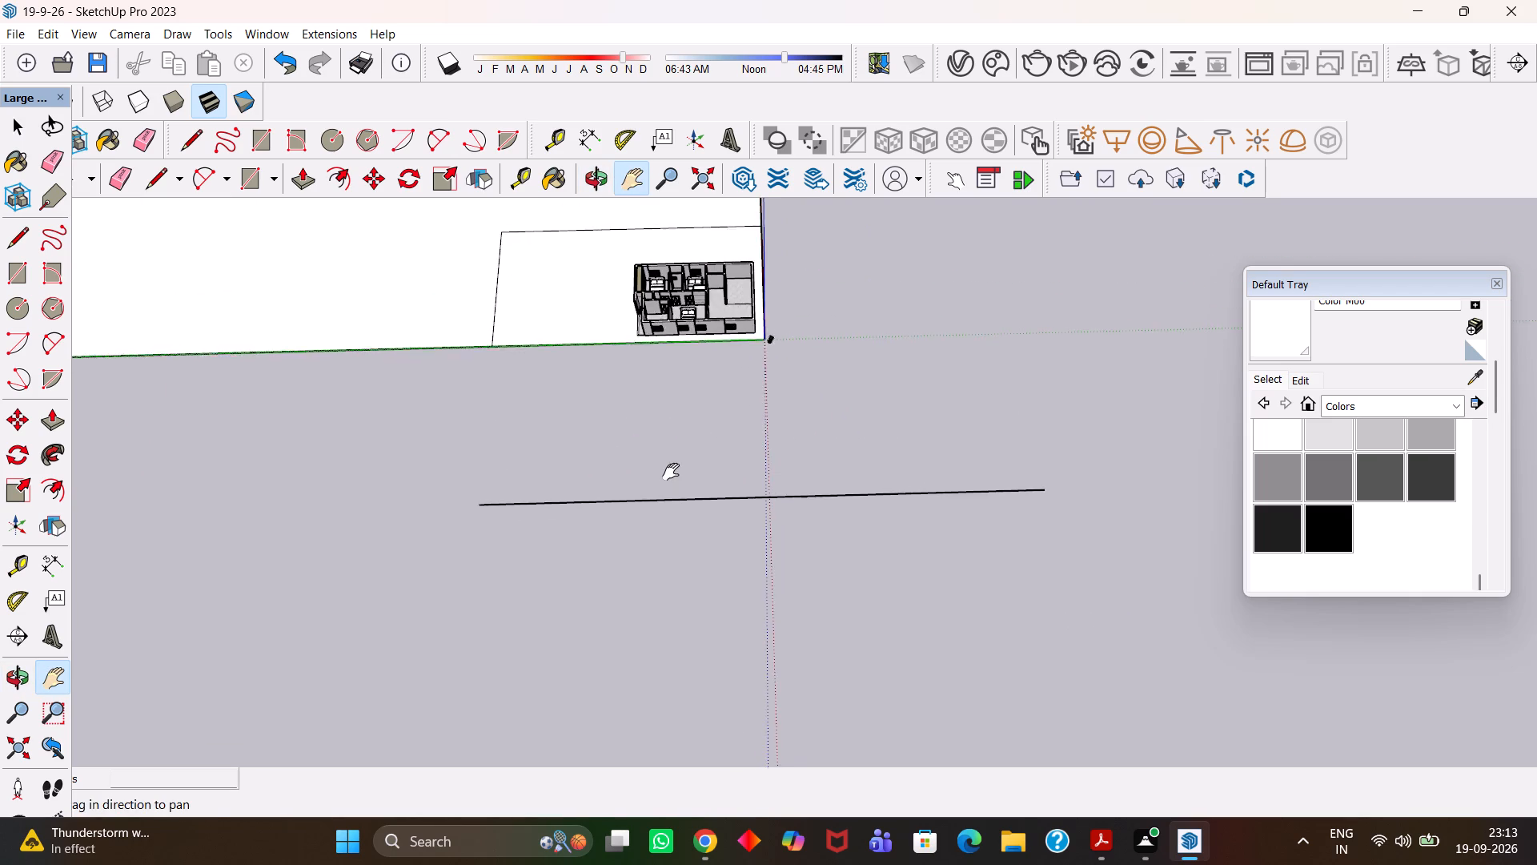
pyautogui.scroll(-2, 671, 472)
pyautogui.press('e')
pyautogui.moveTo(684, 483); pyautogui.dragTo(685, 521)
pyautogui.scroll(4, 719, 416)
pyautogui.moveTo(846, 421); pyautogui.dragTo(671, 478)
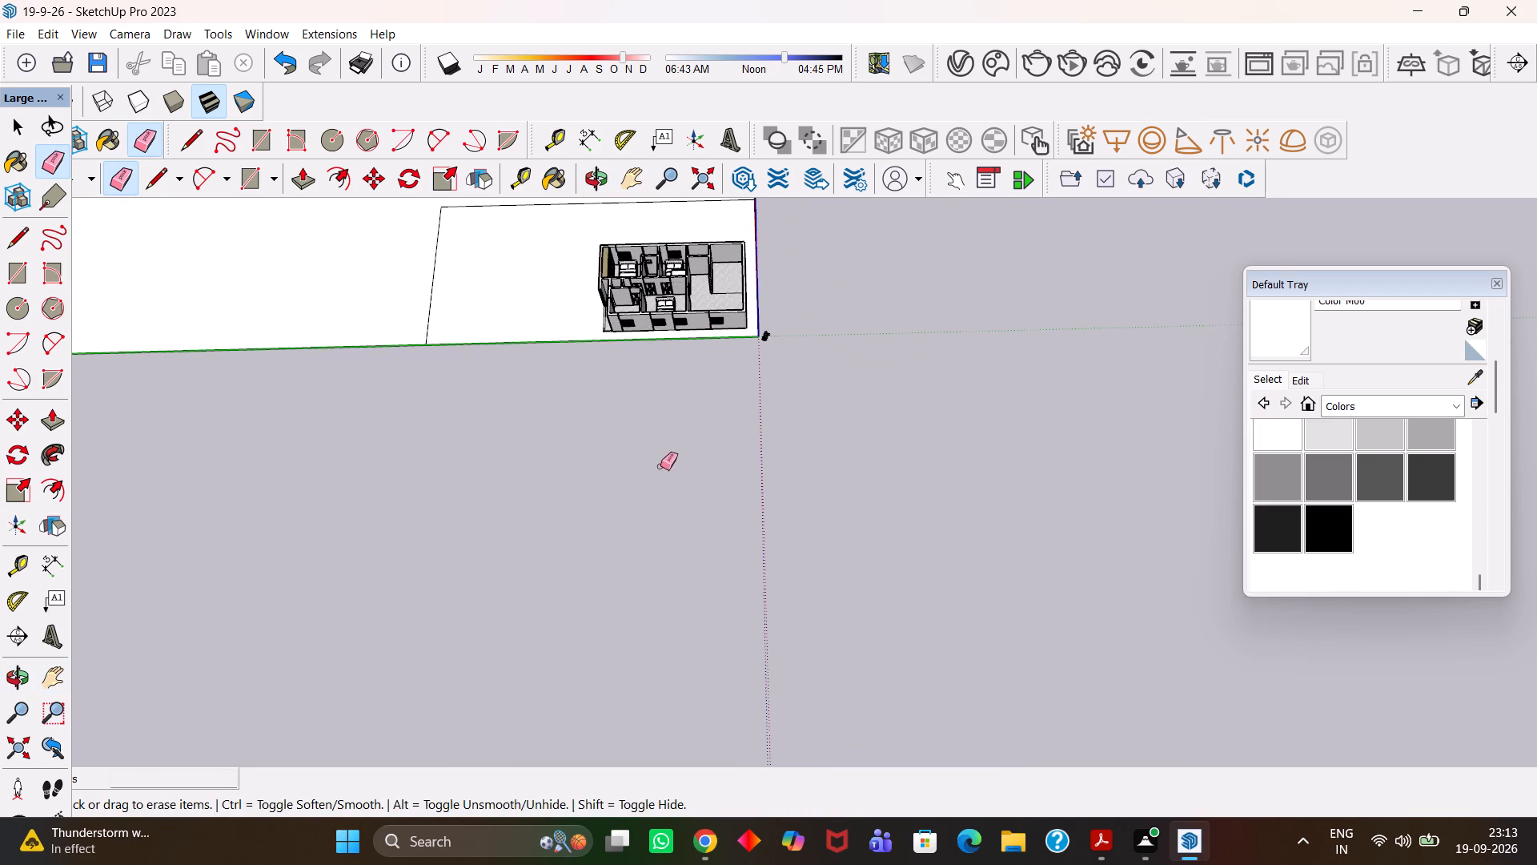
# Examine the house interior and the placement of the beds from several angles above.
pyautogui.scroll(-3, 660, 466)
pyautogui.moveTo(961, 515); pyautogui.dragTo(648, 504, button='middle')
pyautogui.scroll(3, 673, 517)
pyautogui.press('h')
pyautogui.moveTo(893, 363); pyautogui.dragTo(785, 582)
pyautogui.scroll(7, 824, 577)
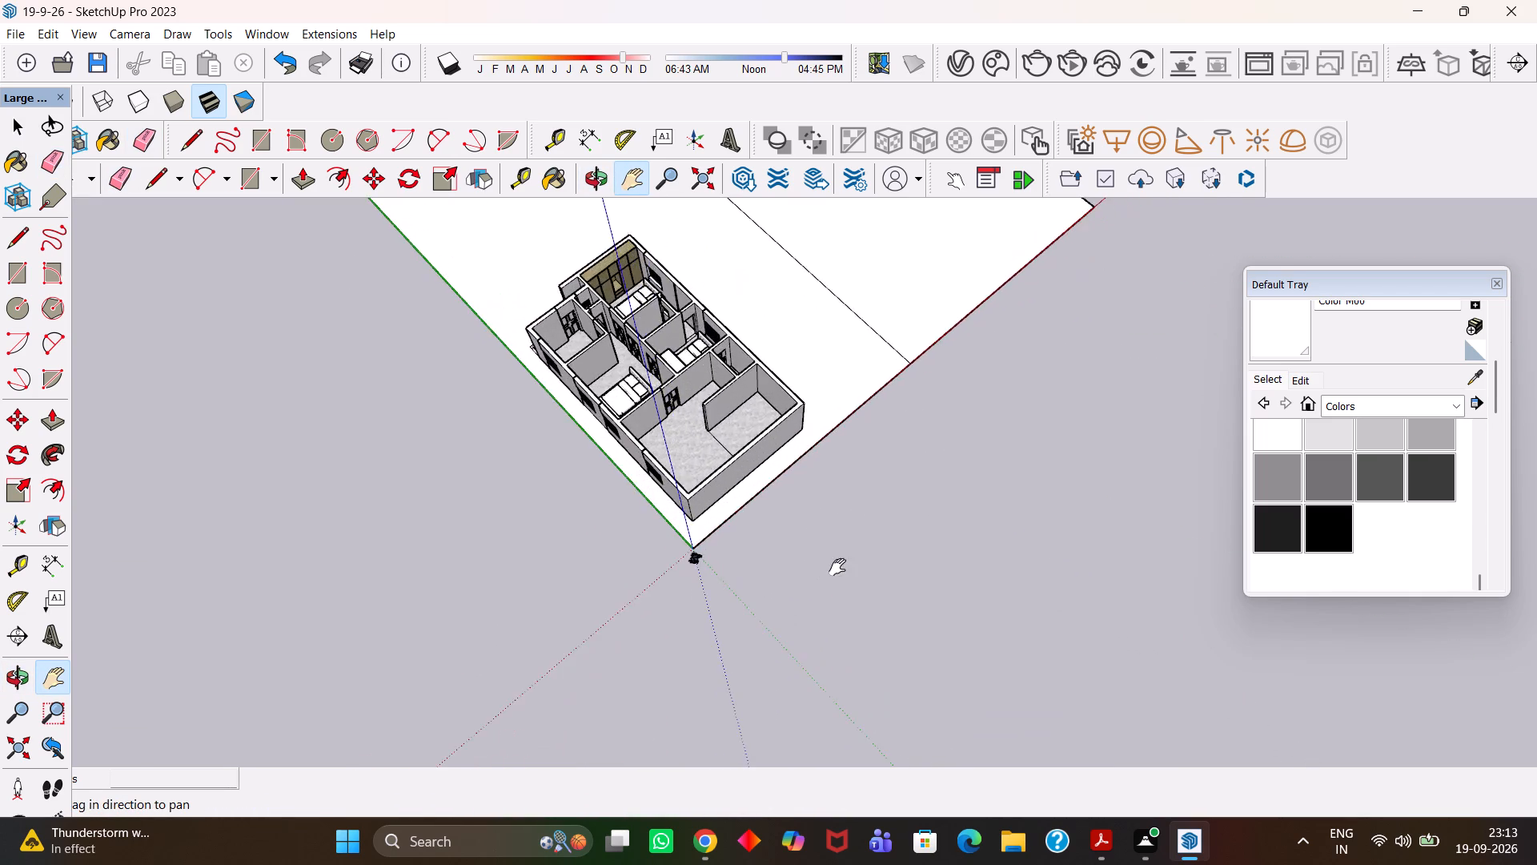
pyautogui.moveTo(827, 575); pyautogui.dragTo(608, 401, button='middle')
pyautogui.scroll(1, 688, 557)
pyautogui.scroll(3, 604, 401)
pyautogui.press('h')
pyautogui.scroll(1, 794, 431)
pyautogui.moveTo(789, 386); pyautogui.dragTo(712, 557)
pyautogui.scroll(-4, 709, 526)
pyautogui.moveTo(694, 496); pyautogui.dragTo(685, 521, button='middle')
pyautogui.scroll(4, 685, 521)
pyautogui.press('h')
pyautogui.scroll(1, 685, 521)
pyautogui.moveTo(709, 404); pyautogui.dragTo(667, 547, button='middle')
pyautogui.scroll(3, 667, 547)
pyautogui.press('h')
pyautogui.scroll(3, 667, 547)
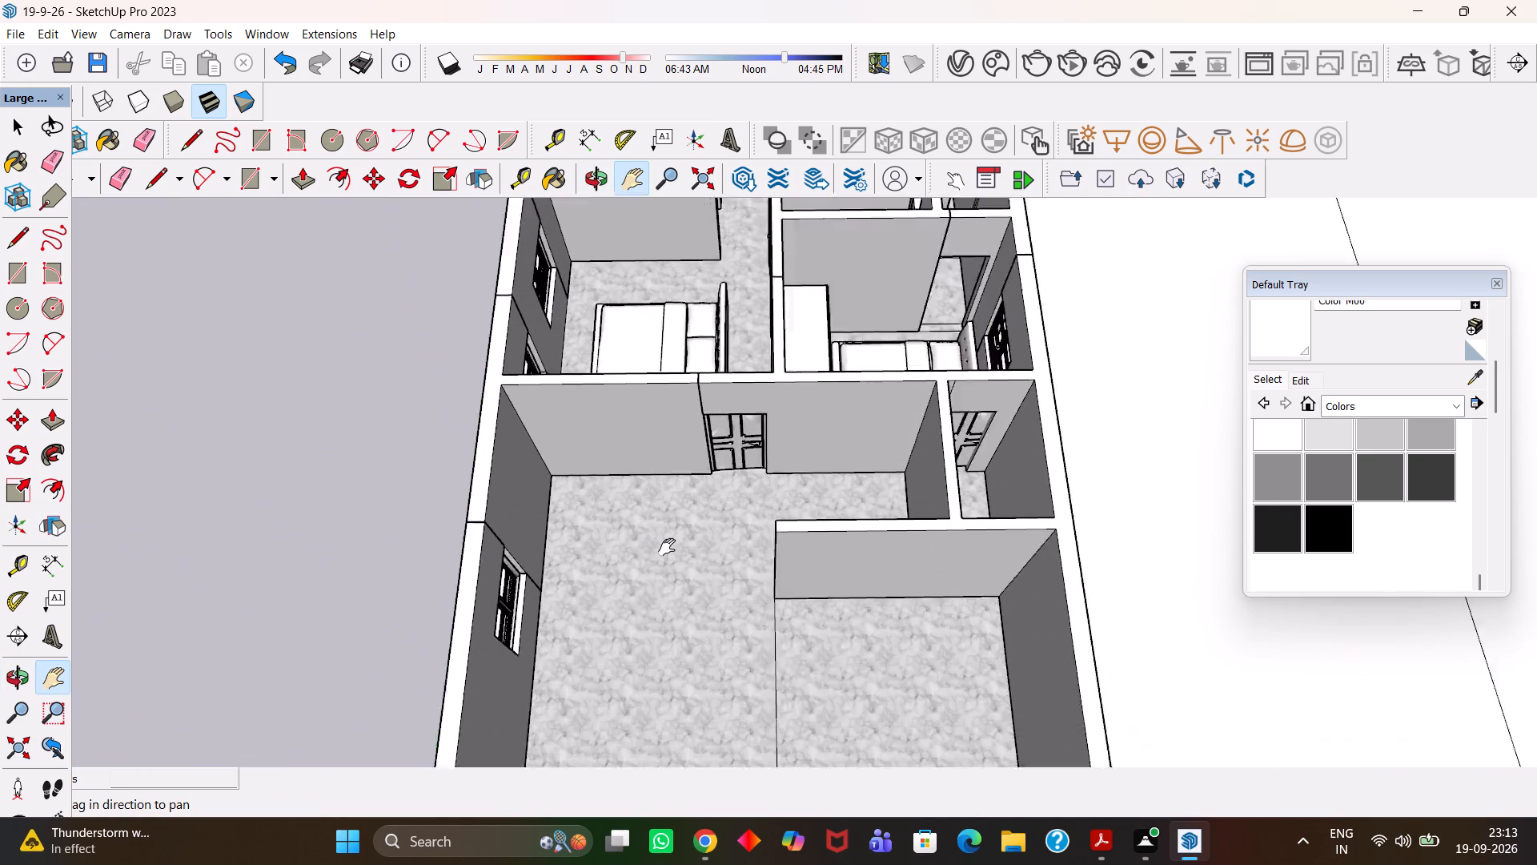
pyautogui.scroll(3, 667, 547)
pyautogui.scroll(-9, 664, 547)
pyautogui.press('h')
pyautogui.moveTo(679, 476); pyautogui.dragTo(680, 555, button='middle')
pyautogui.scroll(4, 680, 555)
pyautogui.moveTo(674, 514); pyautogui.dragTo(689, 615)
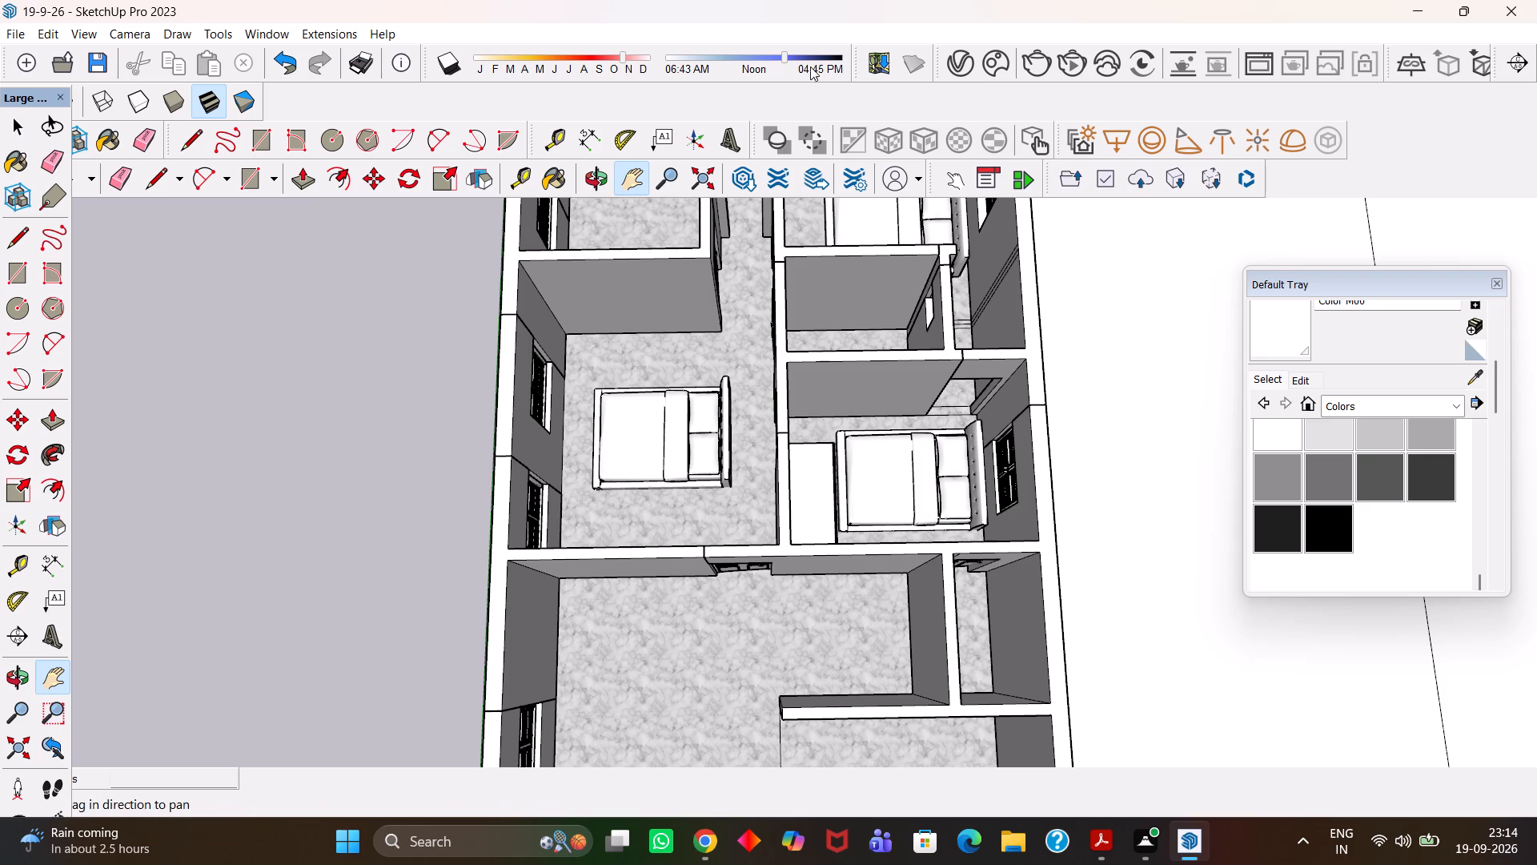
# Open the Chaos Cosmos asset browser and look through the online window models.
pyautogui.click(993, 62)
pyautogui.scroll(-3, 588, 201)
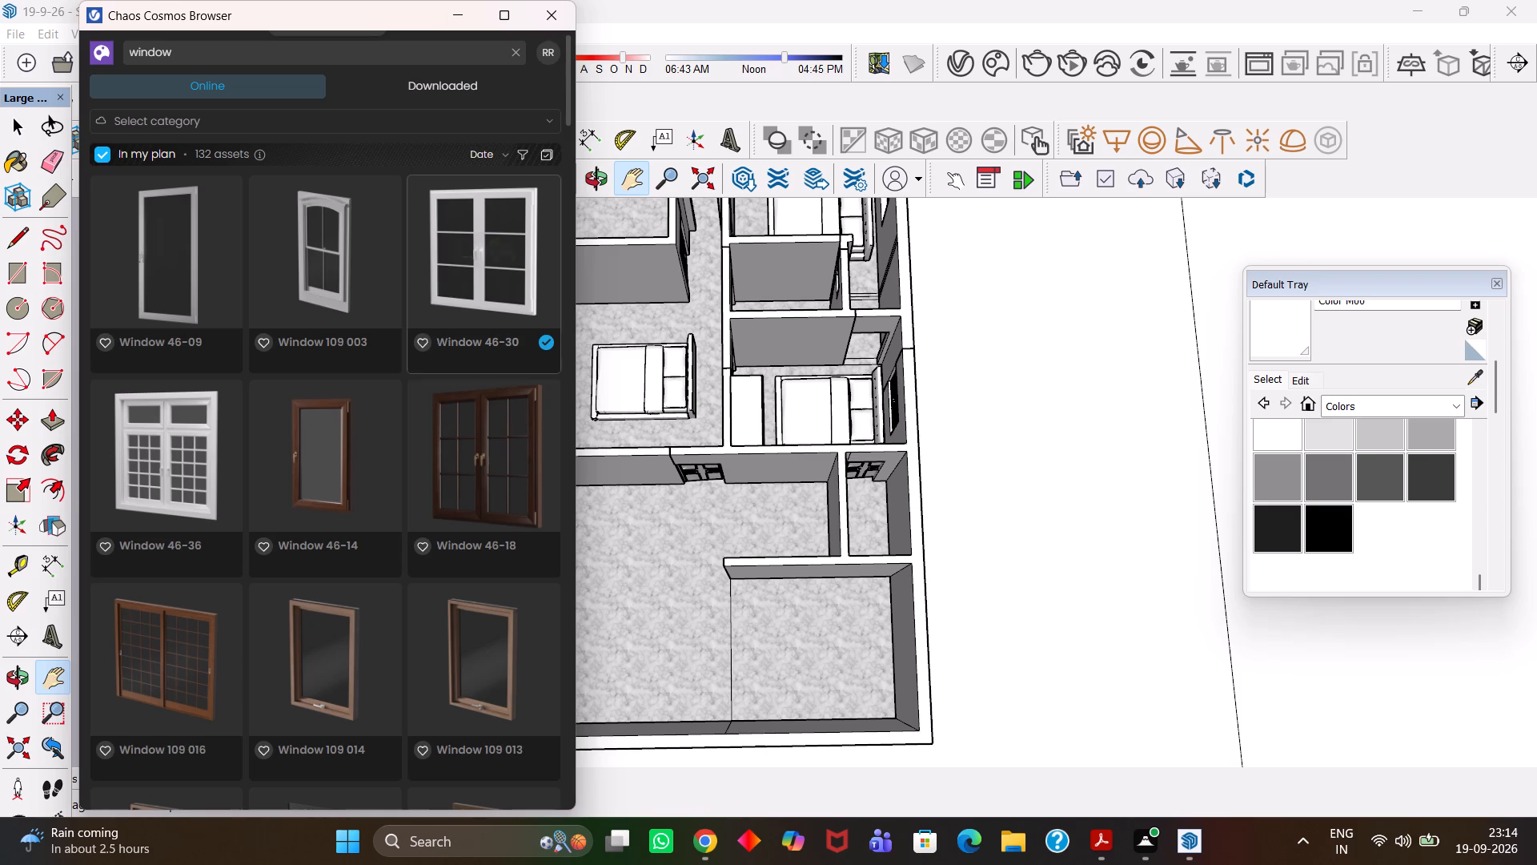
pyautogui.scroll(-2, 459, 300)
pyautogui.scroll(-4, 407, 365)
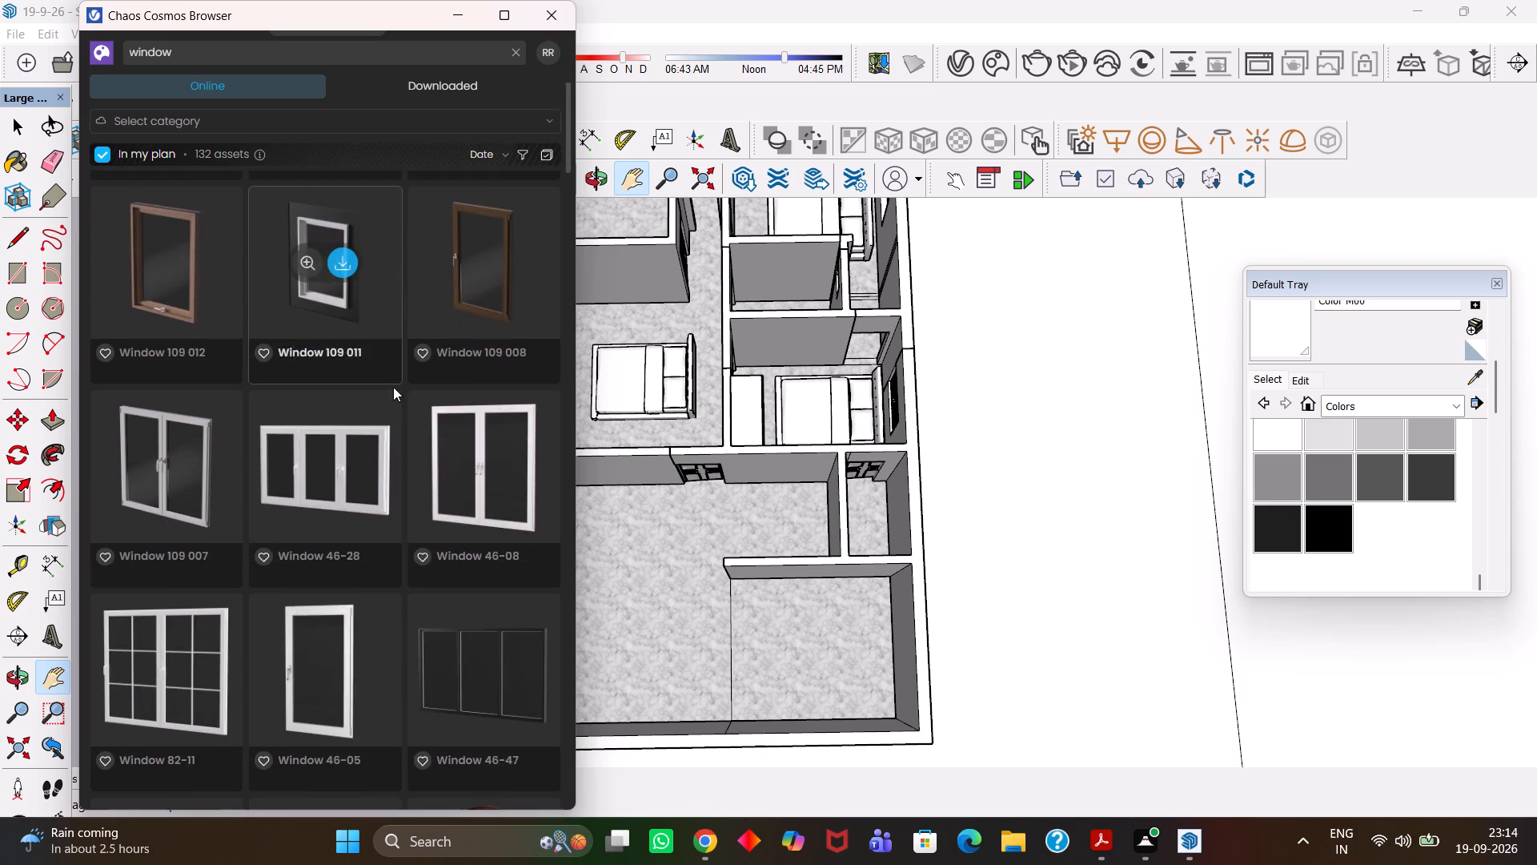
pyautogui.scroll(-5, 393, 387)
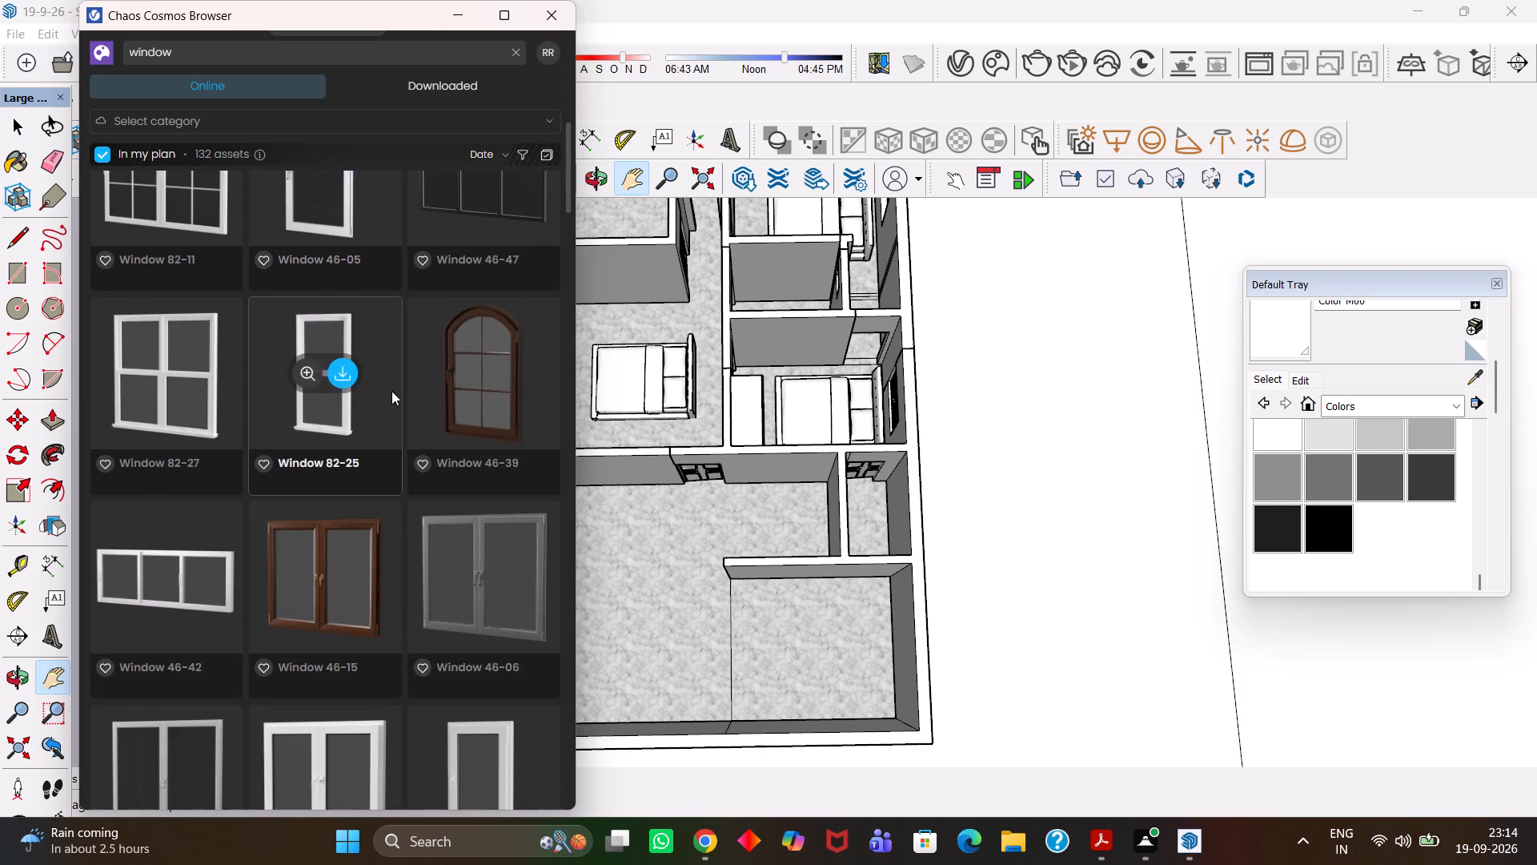
pyautogui.scroll(-2, 391, 391)
pyautogui.scroll(2, 391, 391)
pyautogui.scroll(-1, 388, 391)
pyautogui.scroll(9, 386, 391)
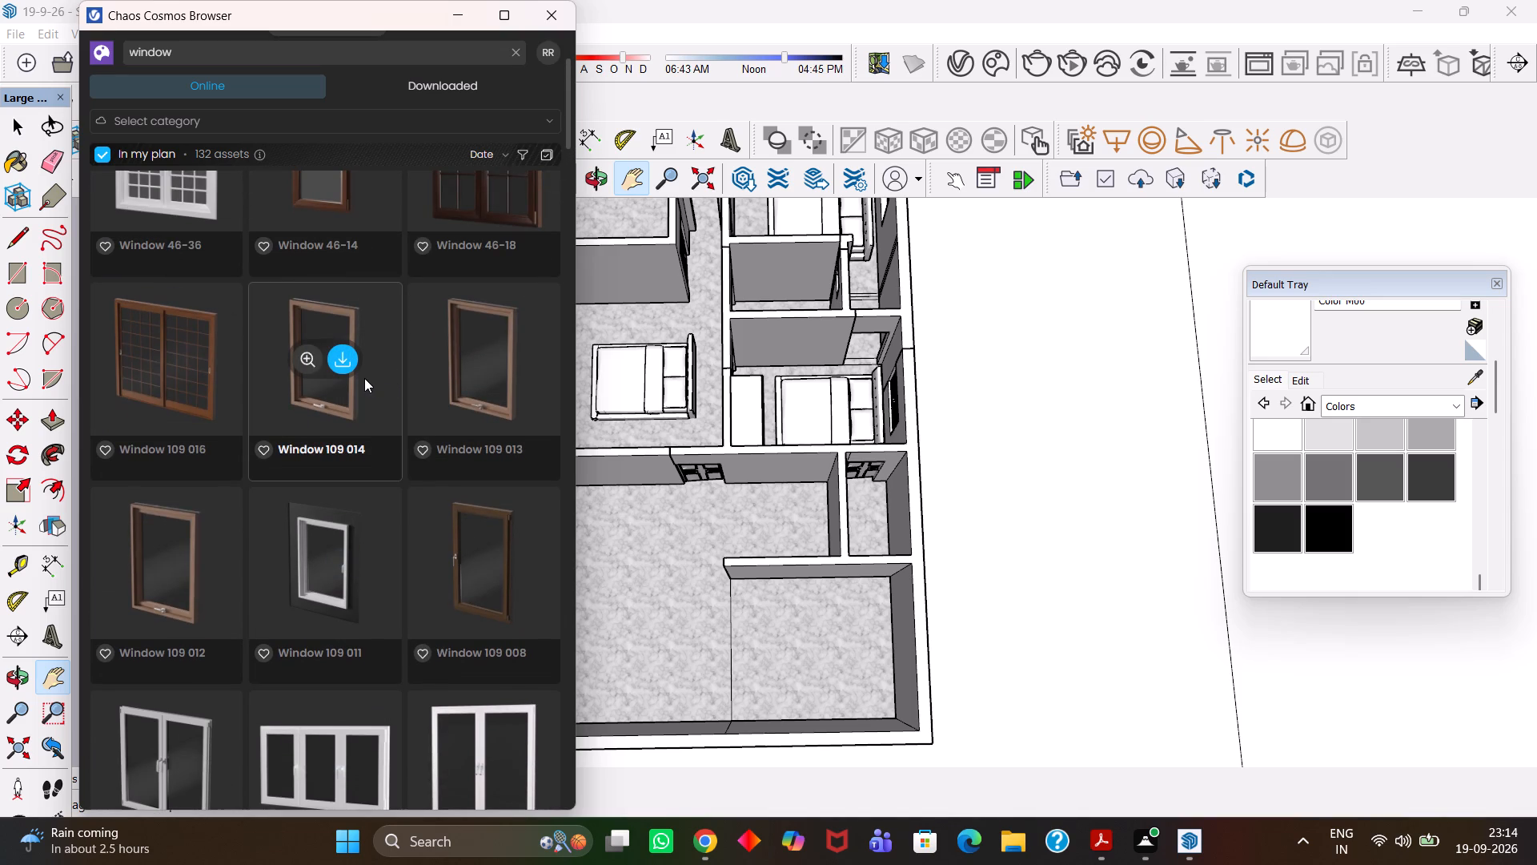
pyautogui.scroll(-1, 364, 378)
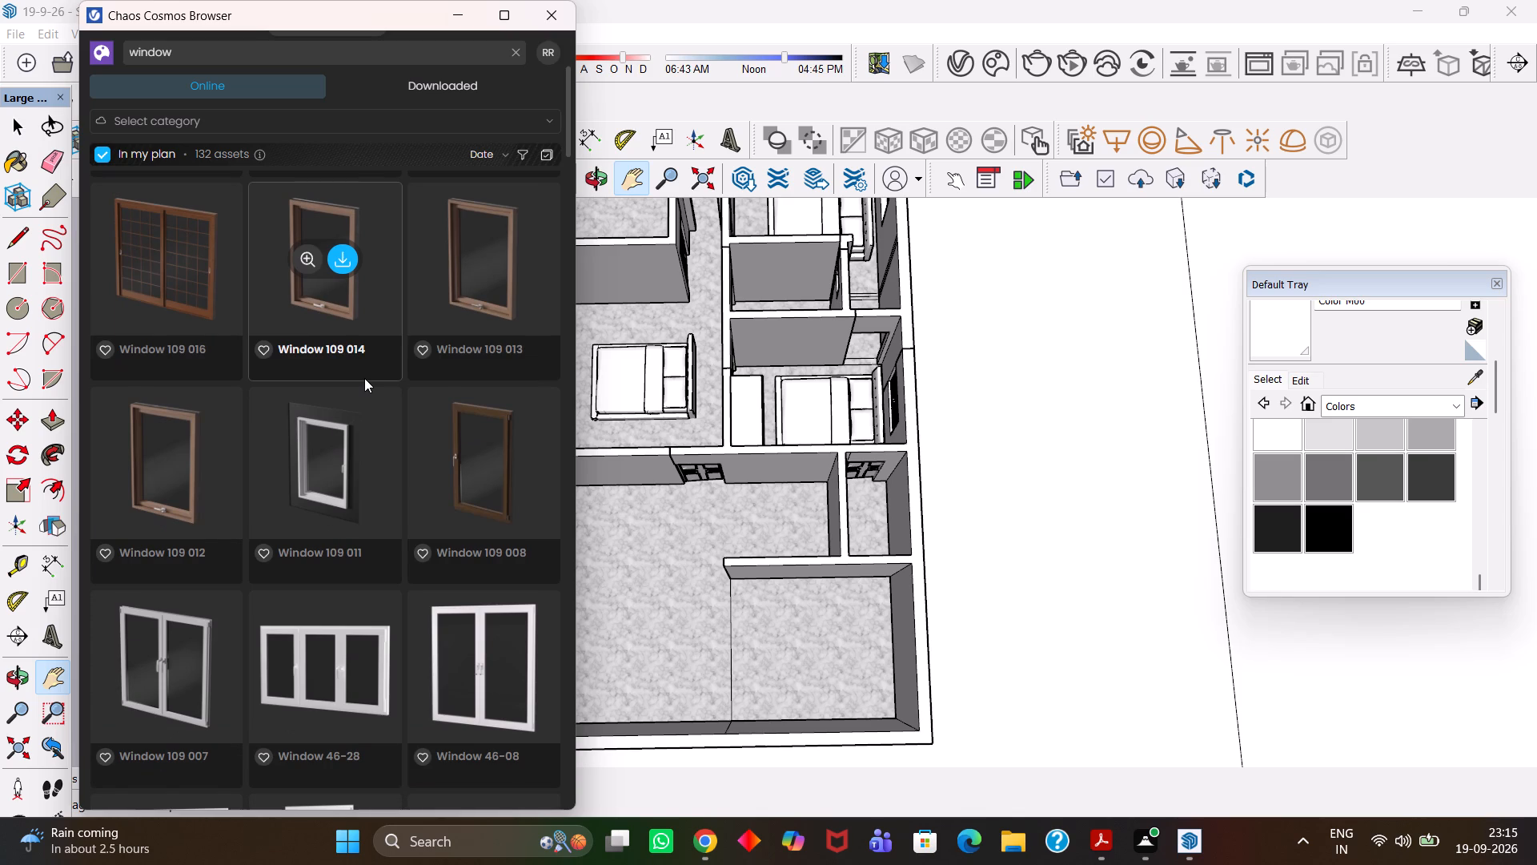
pyautogui.scroll(-2, 364, 378)
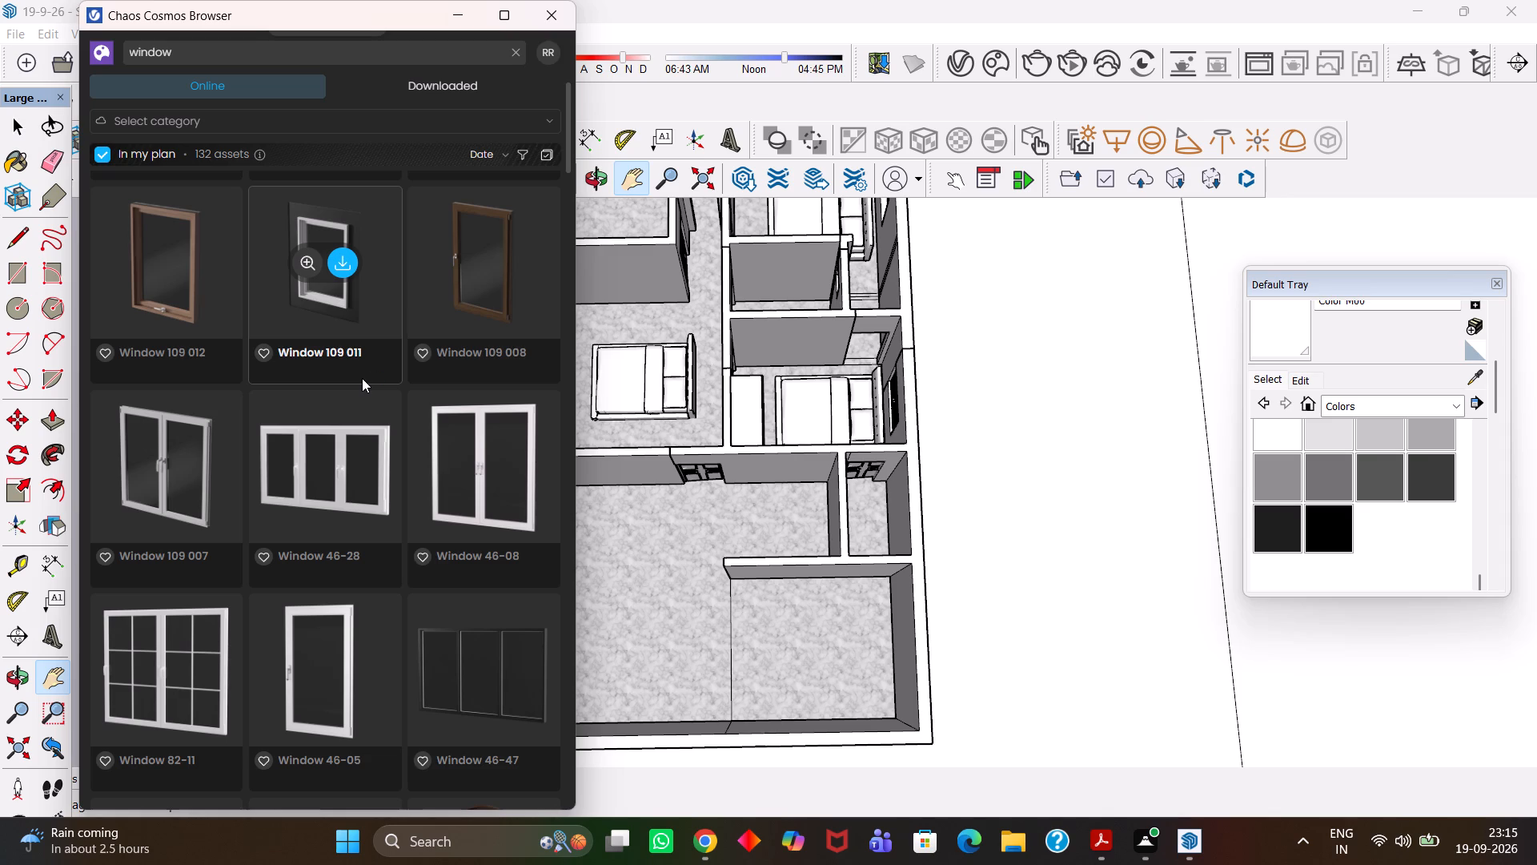
pyautogui.scroll(-6, 362, 378)
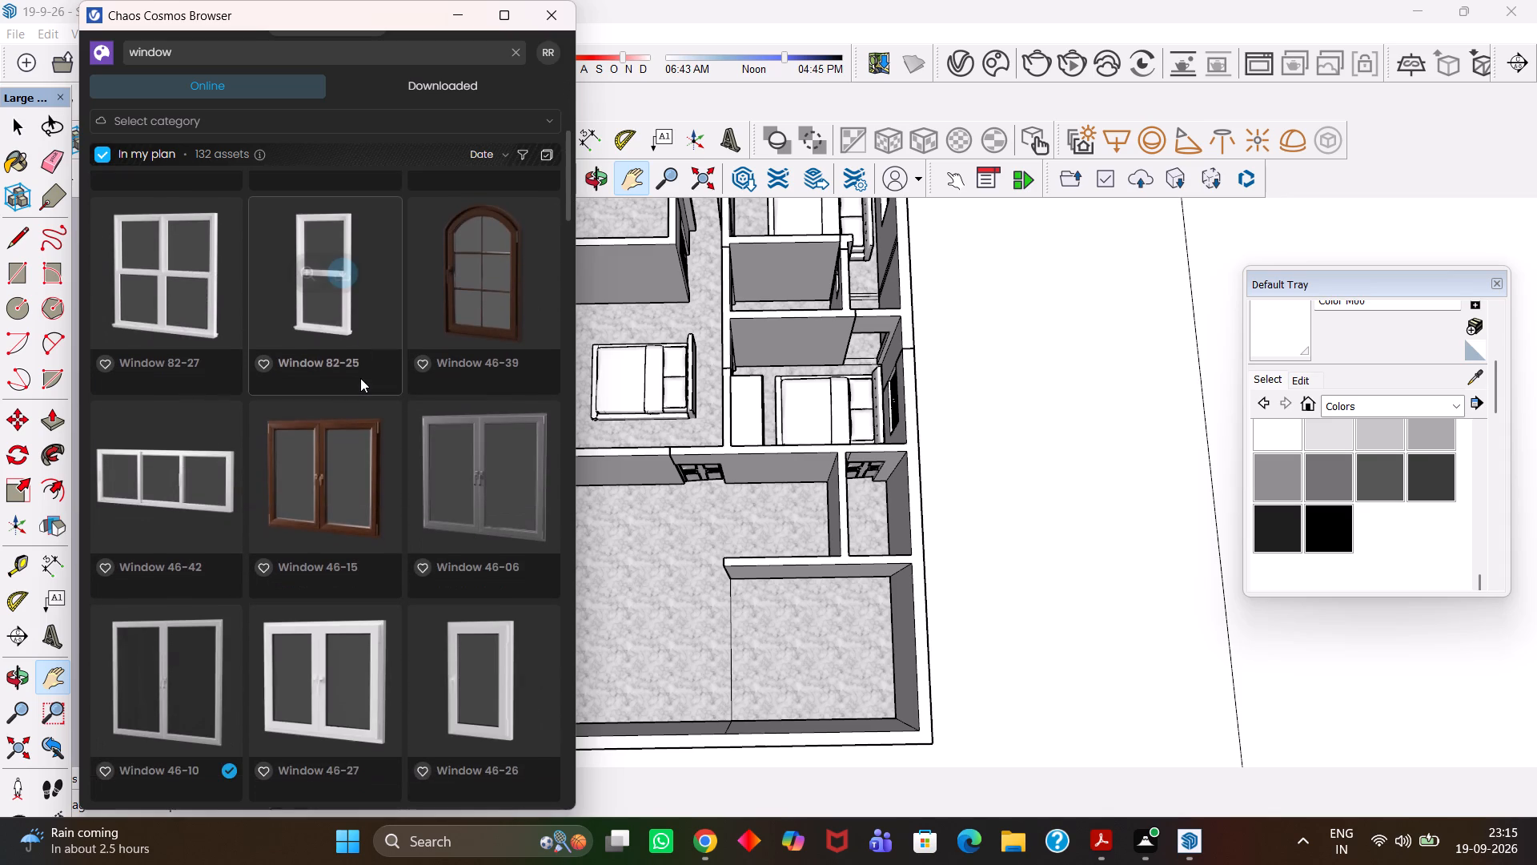
pyautogui.scroll(-11, 360, 378)
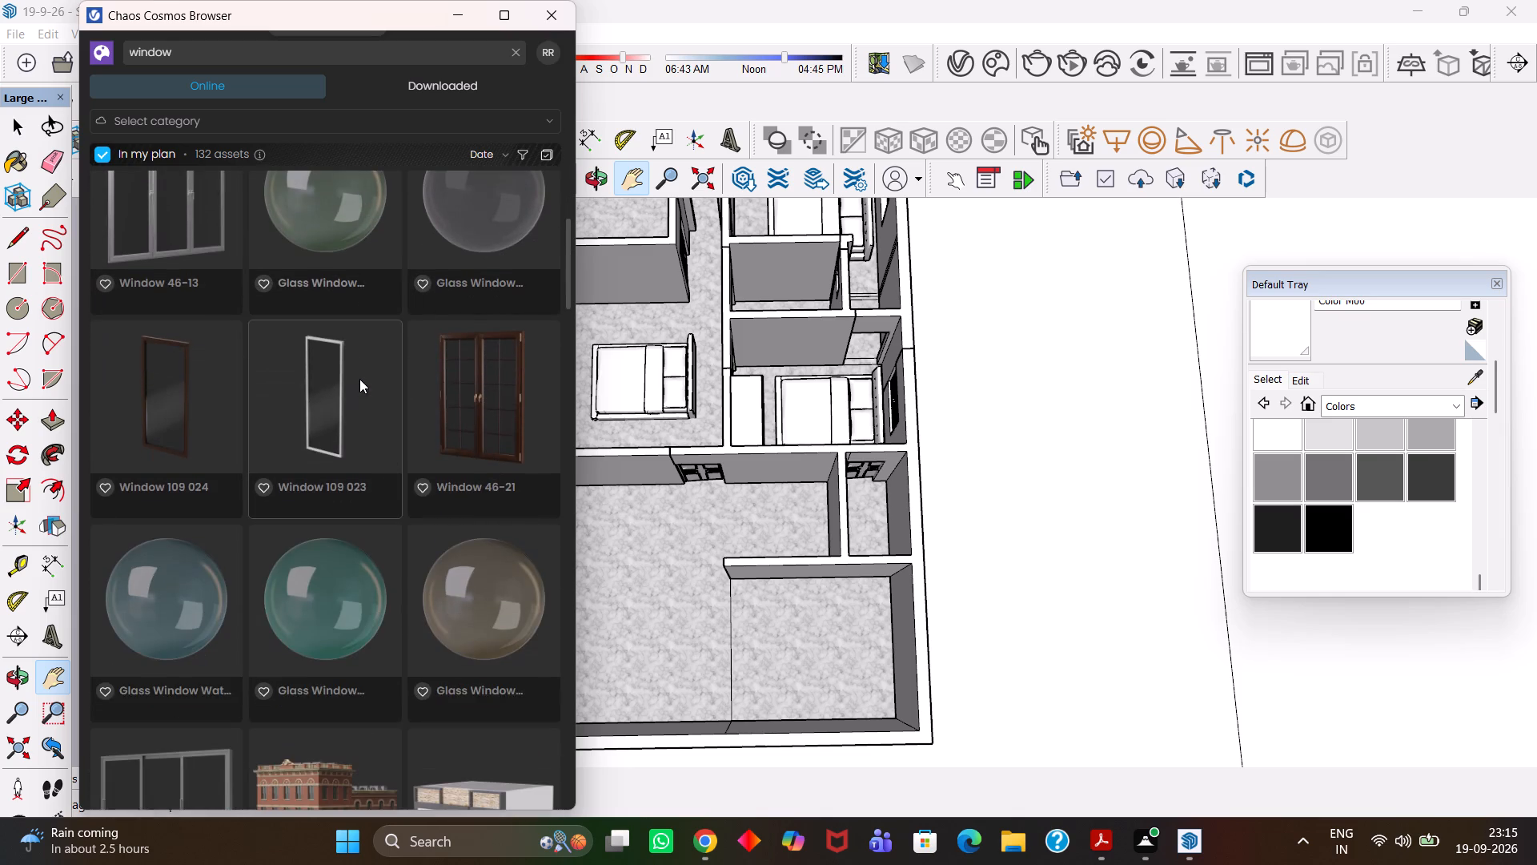
pyautogui.scroll(9, 354, 384)
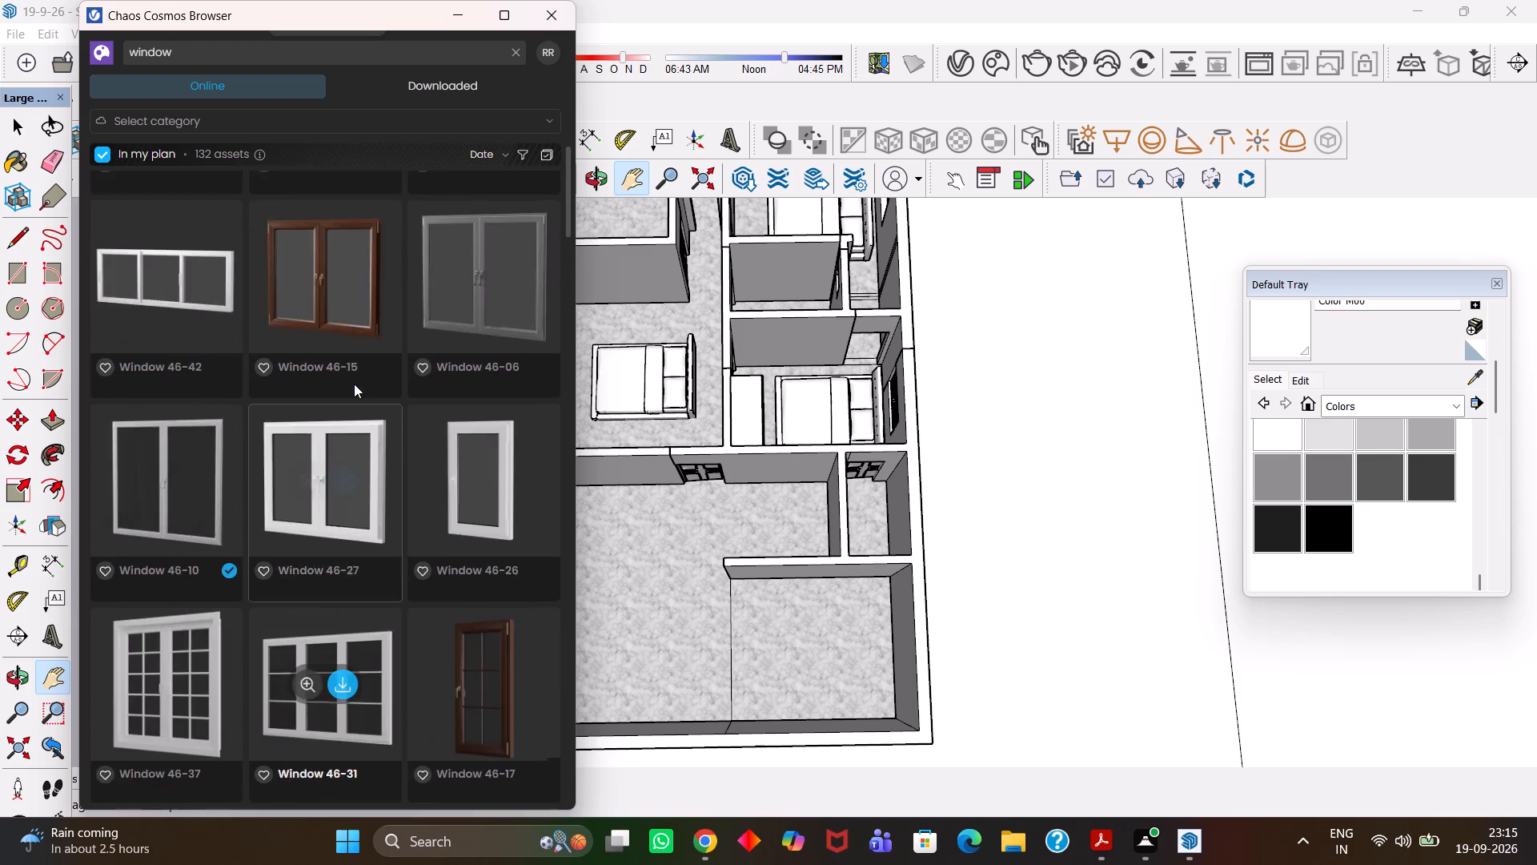
pyautogui.scroll(15, 354, 384)
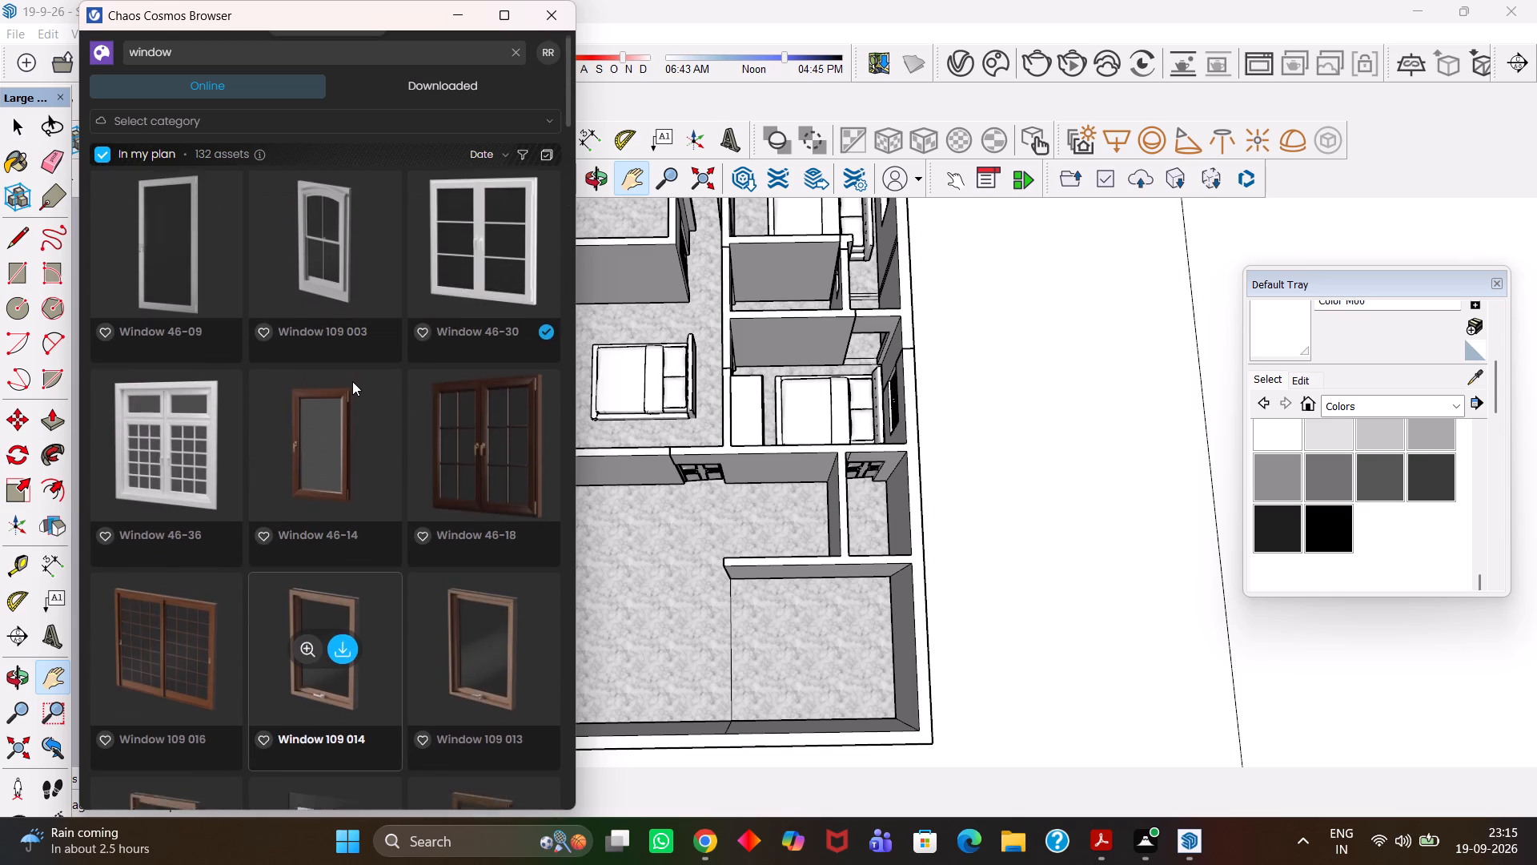
pyautogui.scroll(6, 352, 381)
pyautogui.scroll(2, 146, 191)
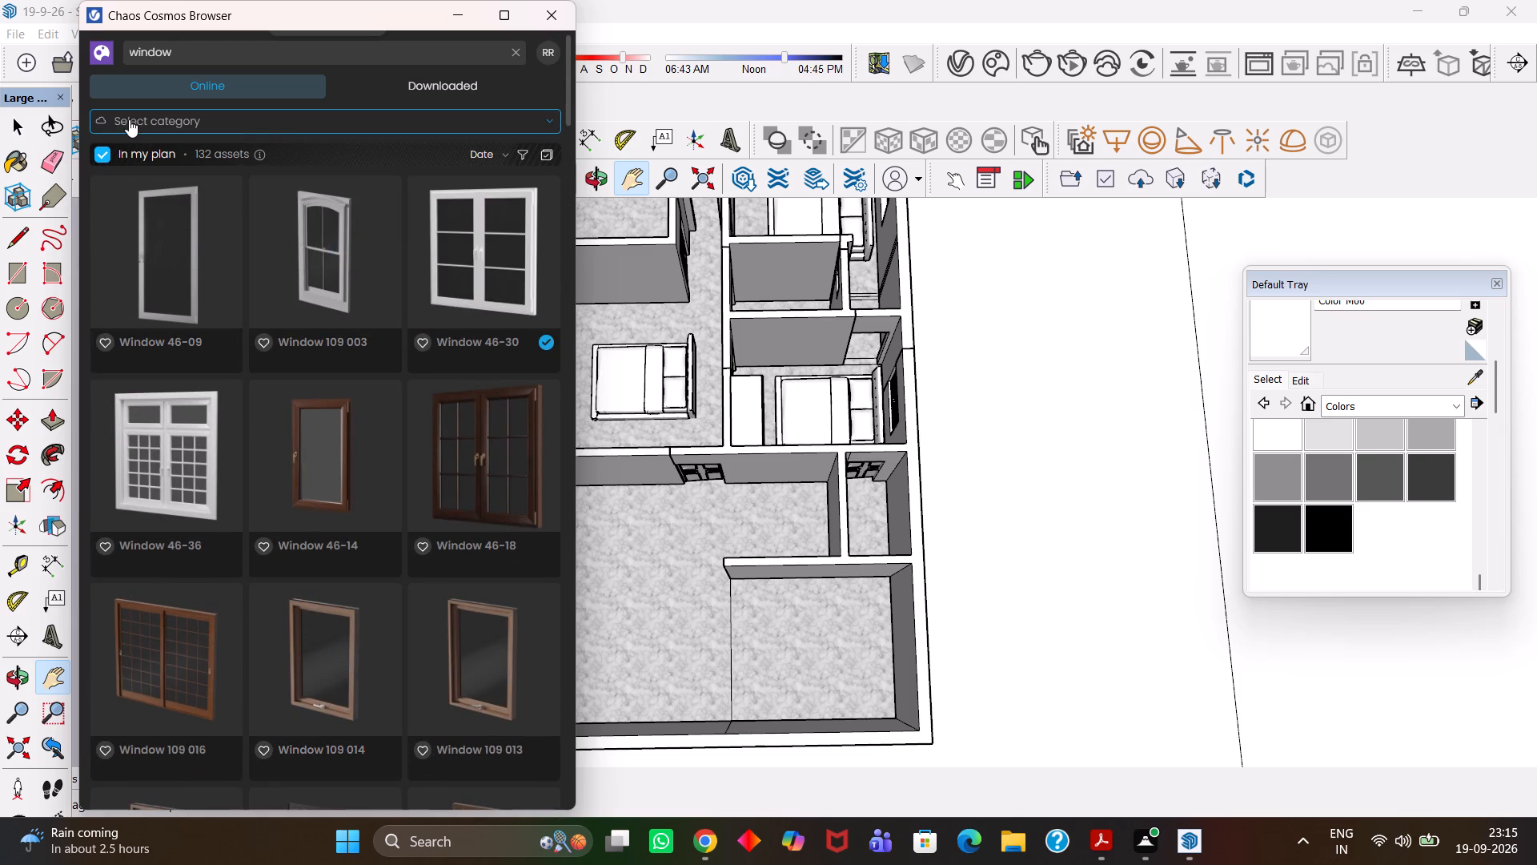
# Switch the Cosmos library to the 3D Models category and look through its assets for items to furnish the house.
pyautogui.click(129, 119)
pyautogui.click(137, 159)
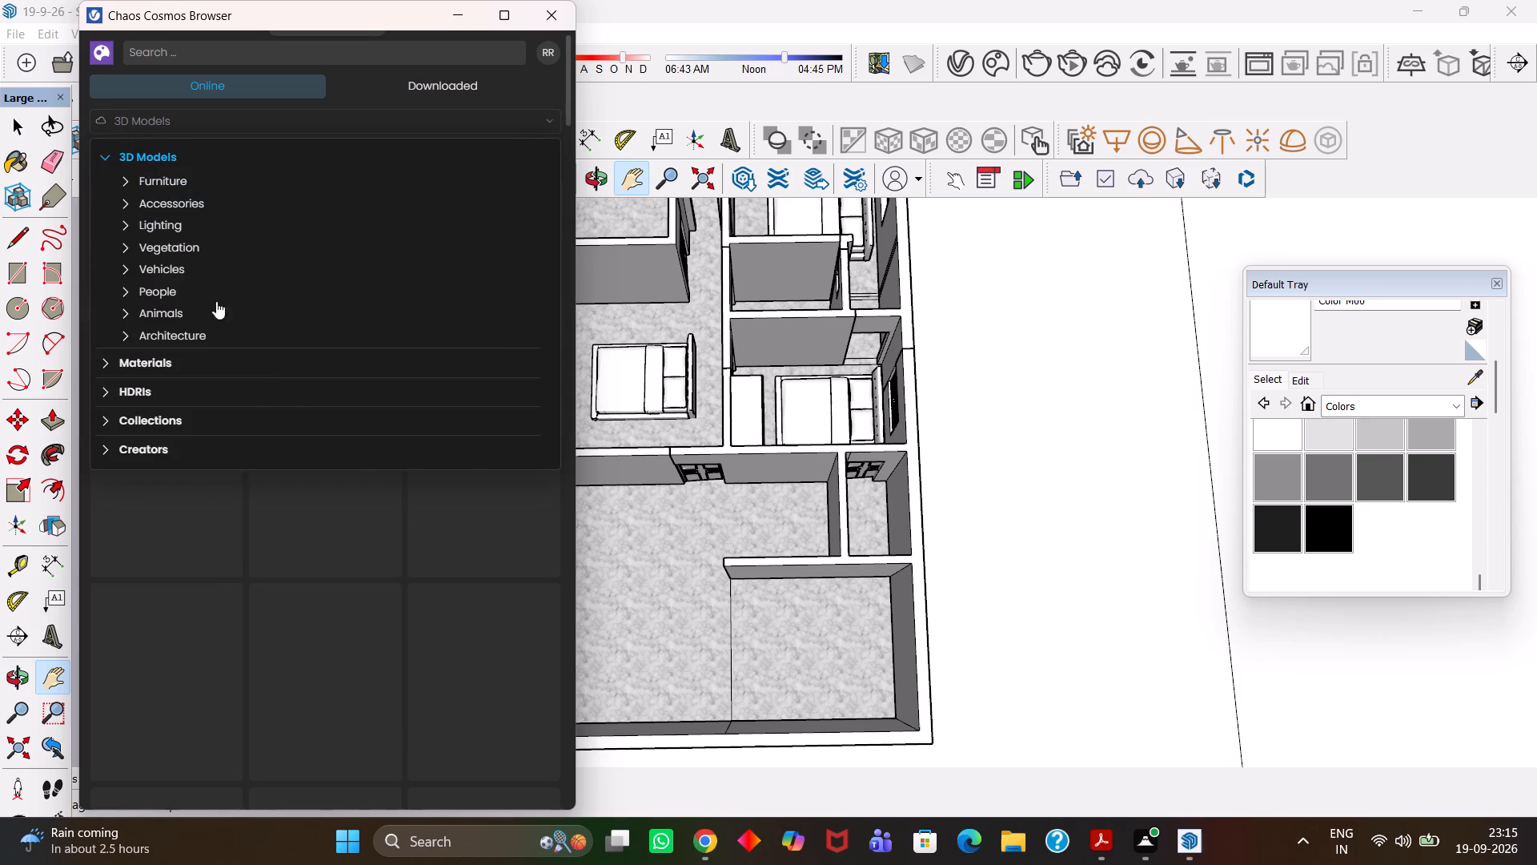
pyautogui.scroll(-1, 287, 505)
pyautogui.click(196, 497)
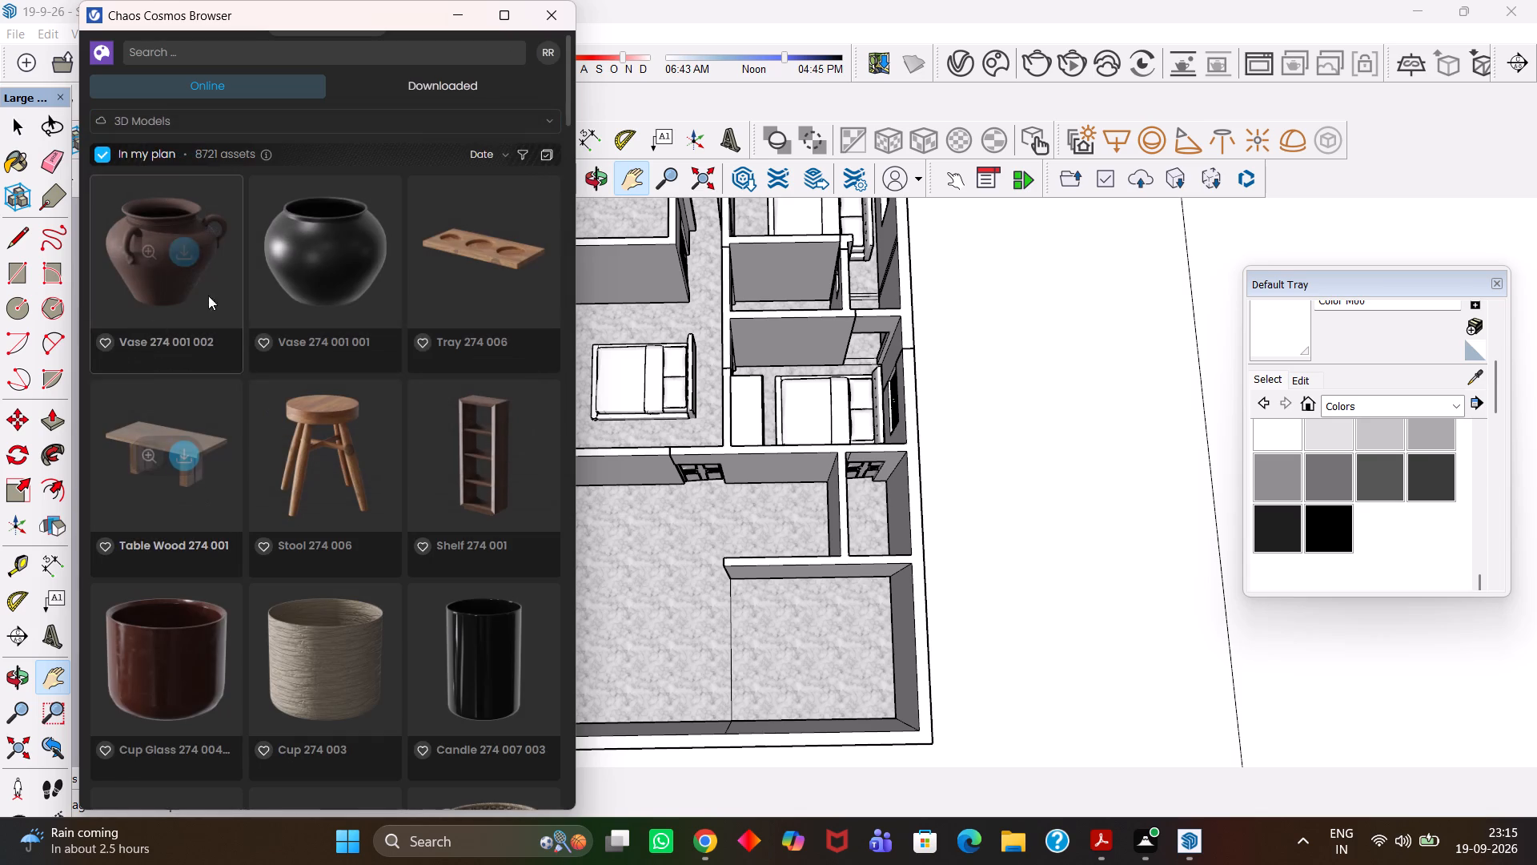
pyautogui.scroll(-7, 405, 301)
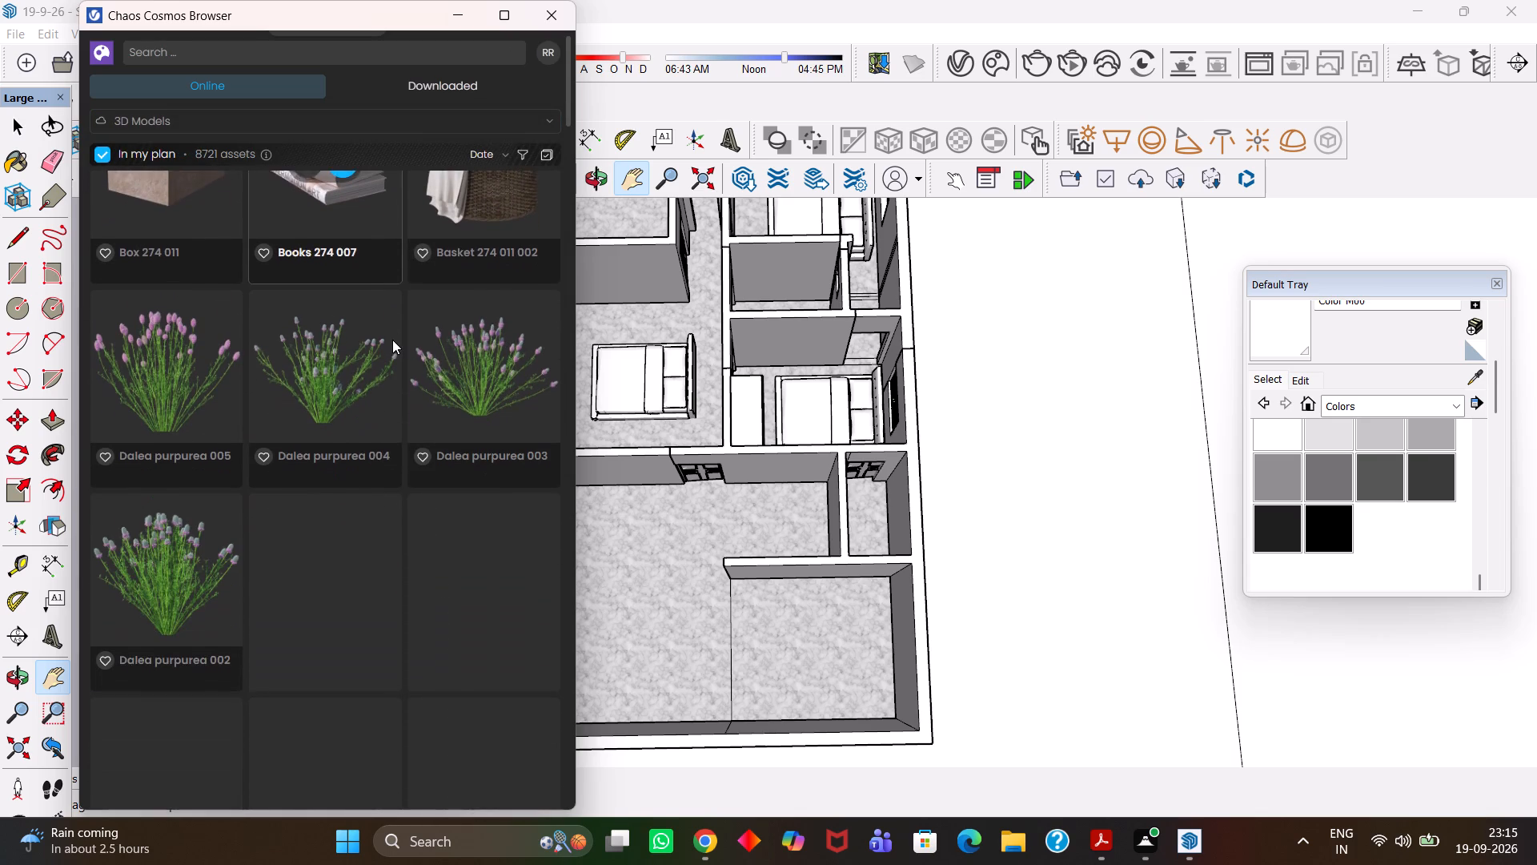
pyautogui.scroll(-5, 392, 340)
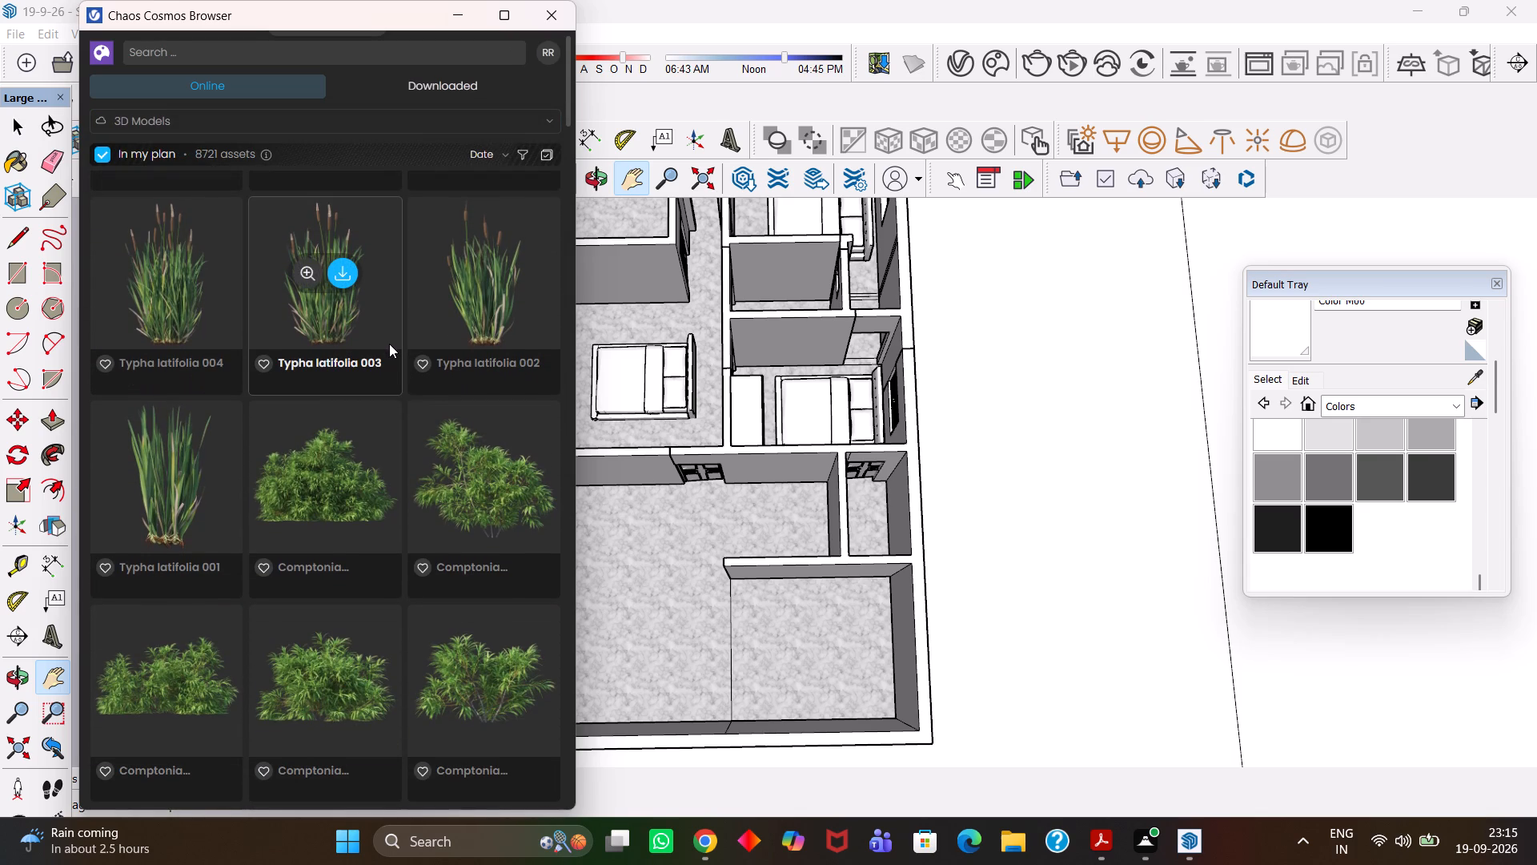
pyautogui.scroll(-2, 184, 410)
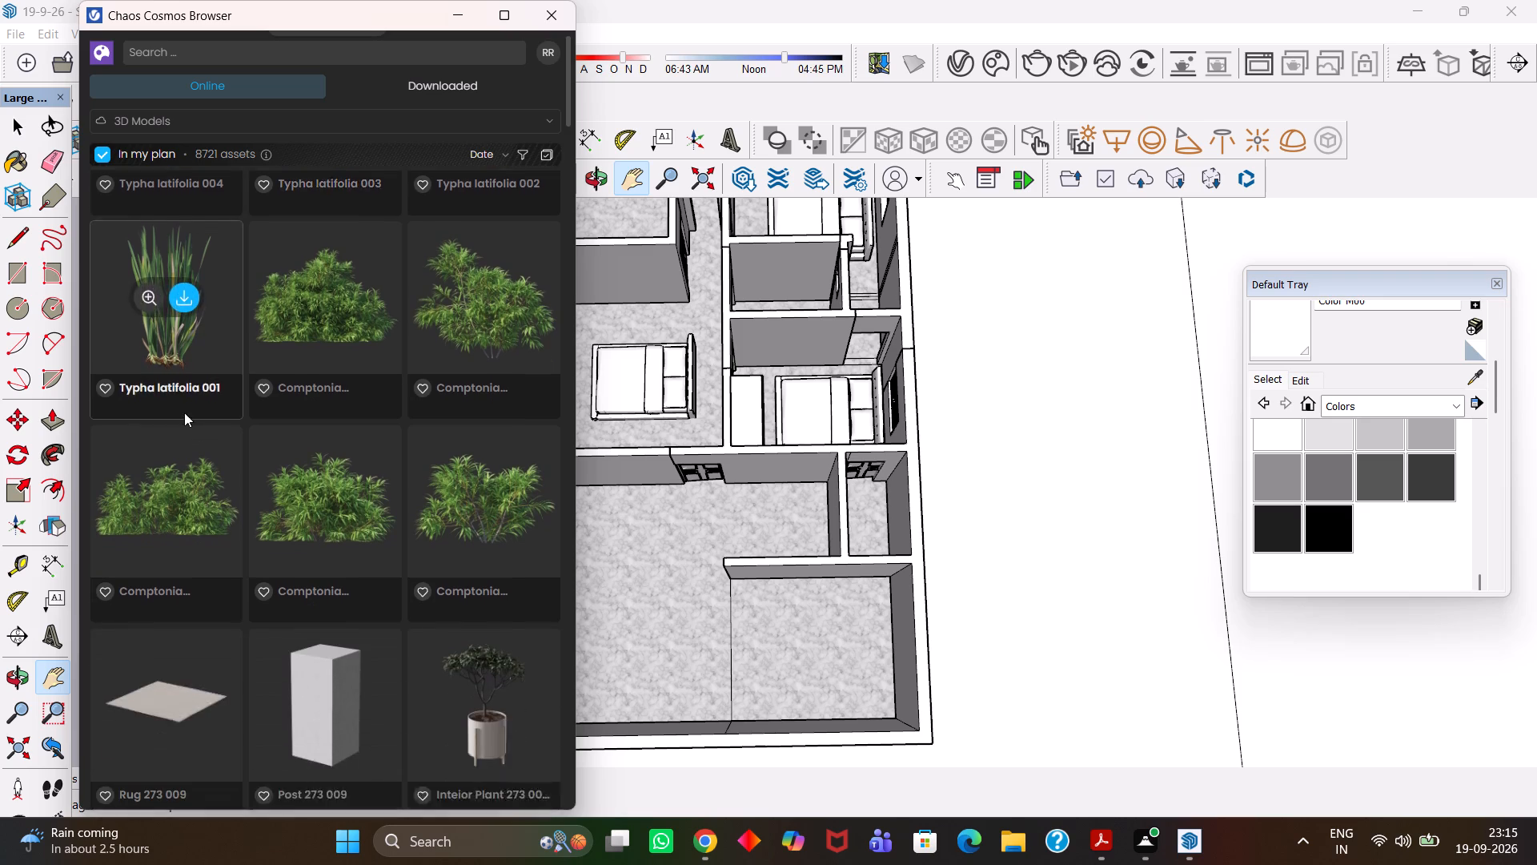
pyautogui.scroll(-1, 184, 413)
pyautogui.scroll(-7, 306, 424)
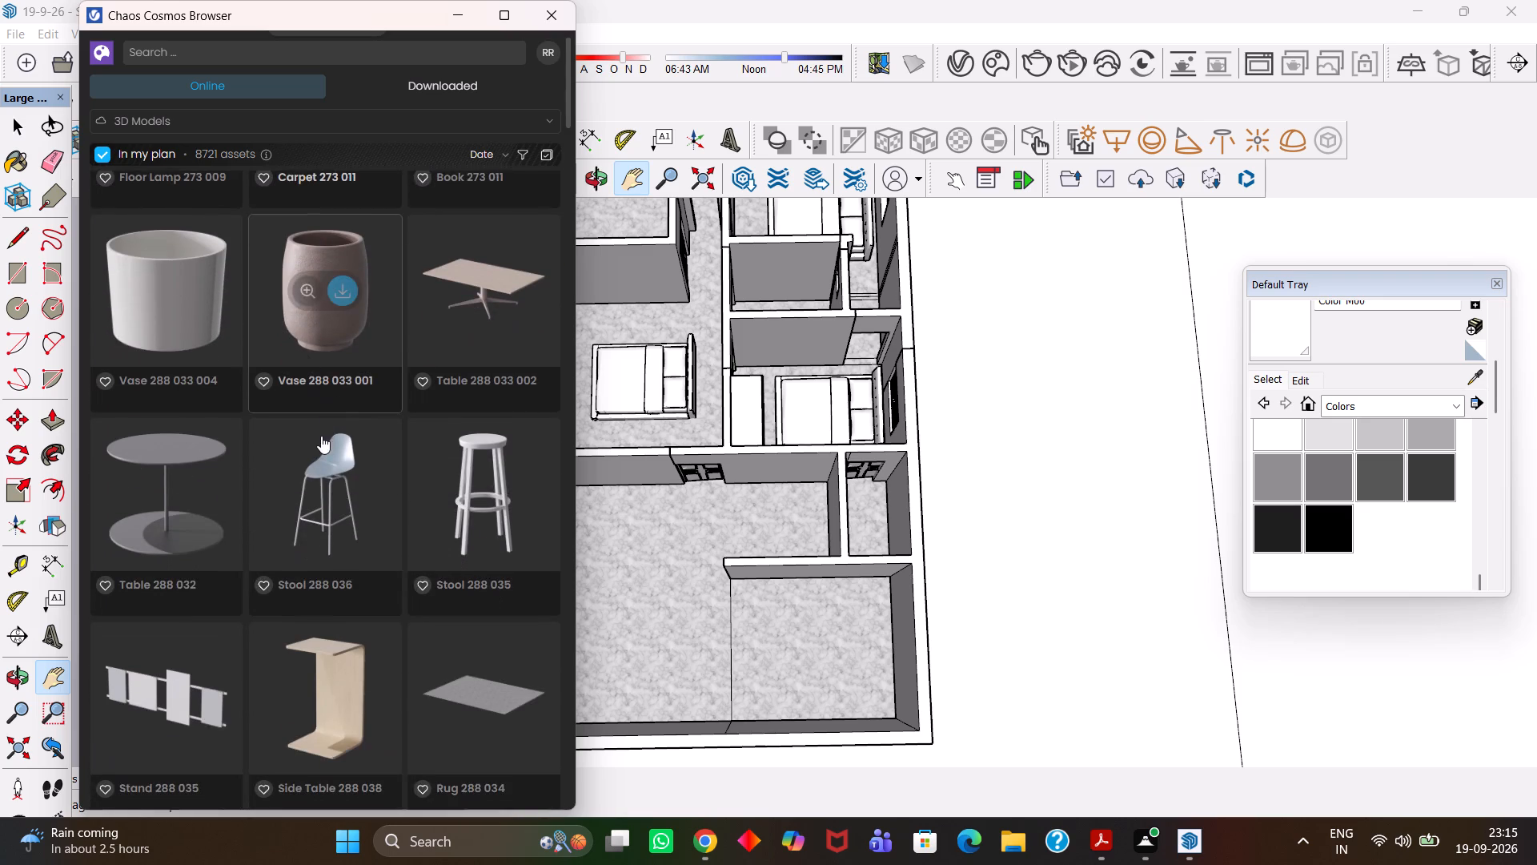
pyautogui.scroll(-5, 321, 436)
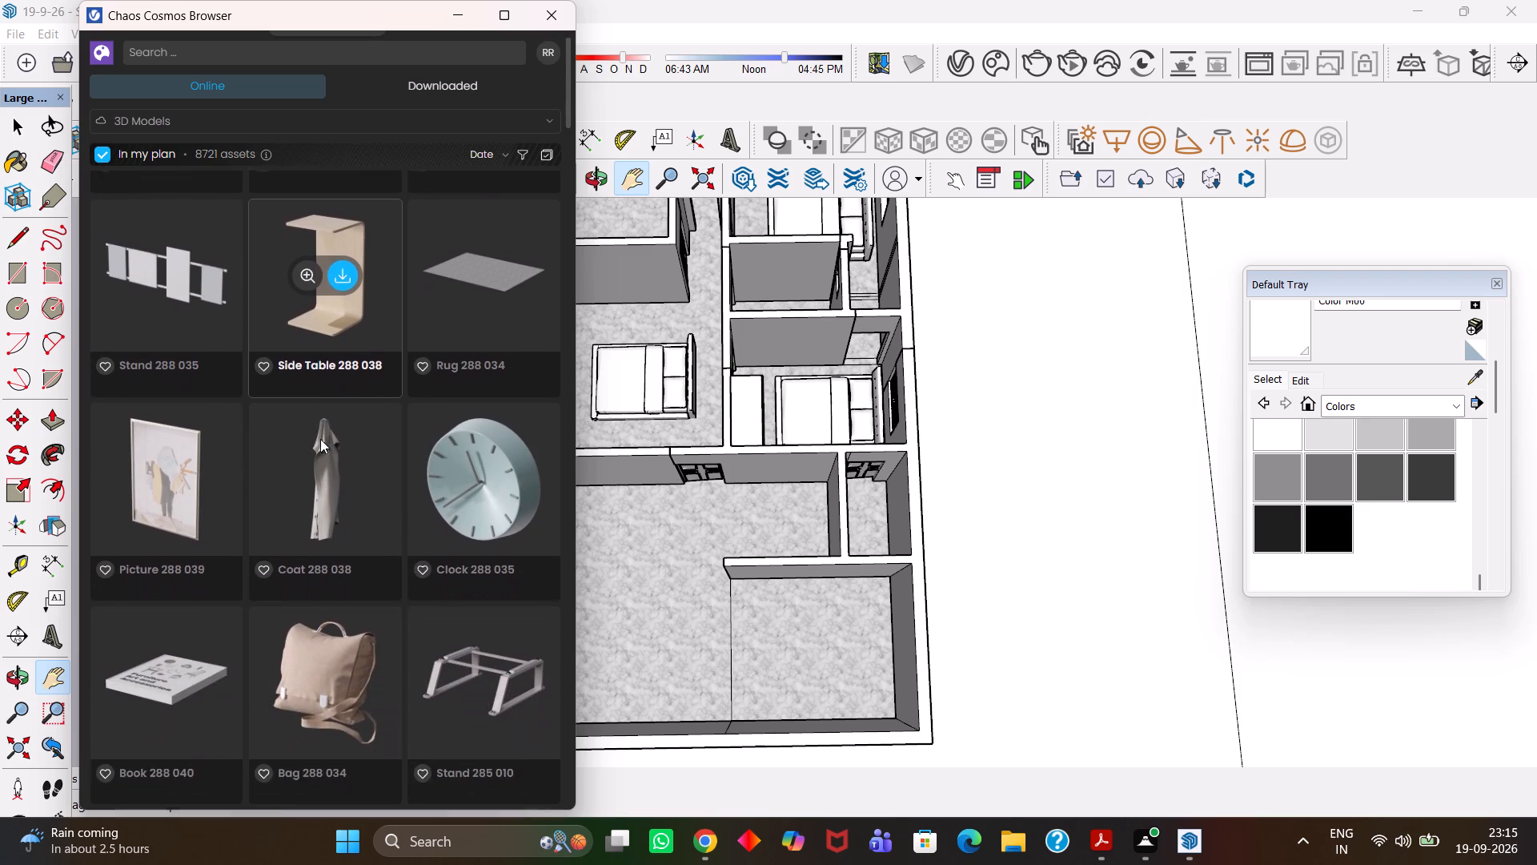
pyautogui.scroll(-4, 320, 439)
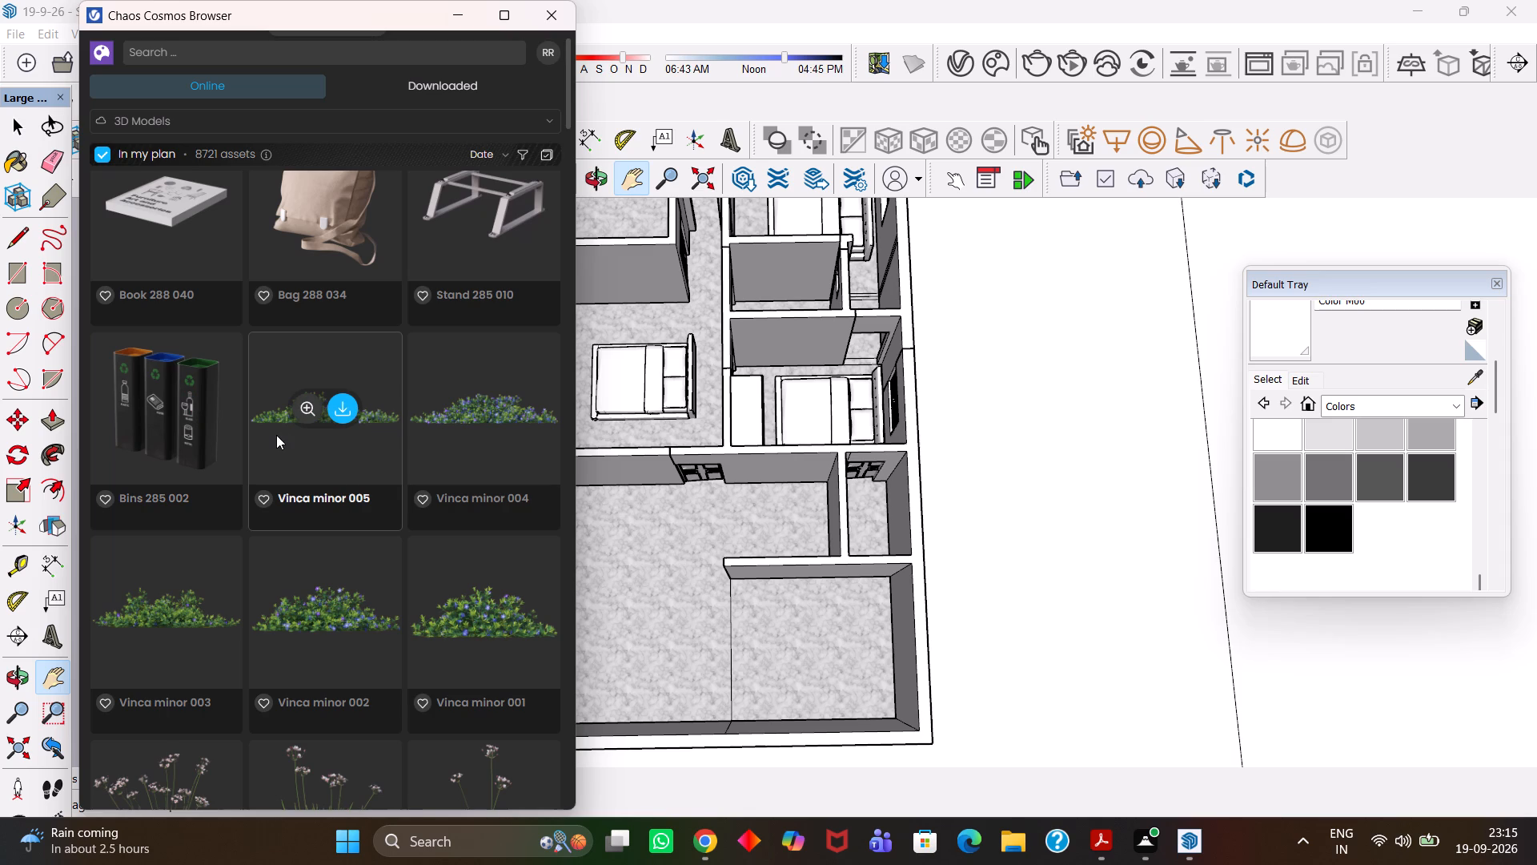
pyautogui.scroll(-1, 277, 437)
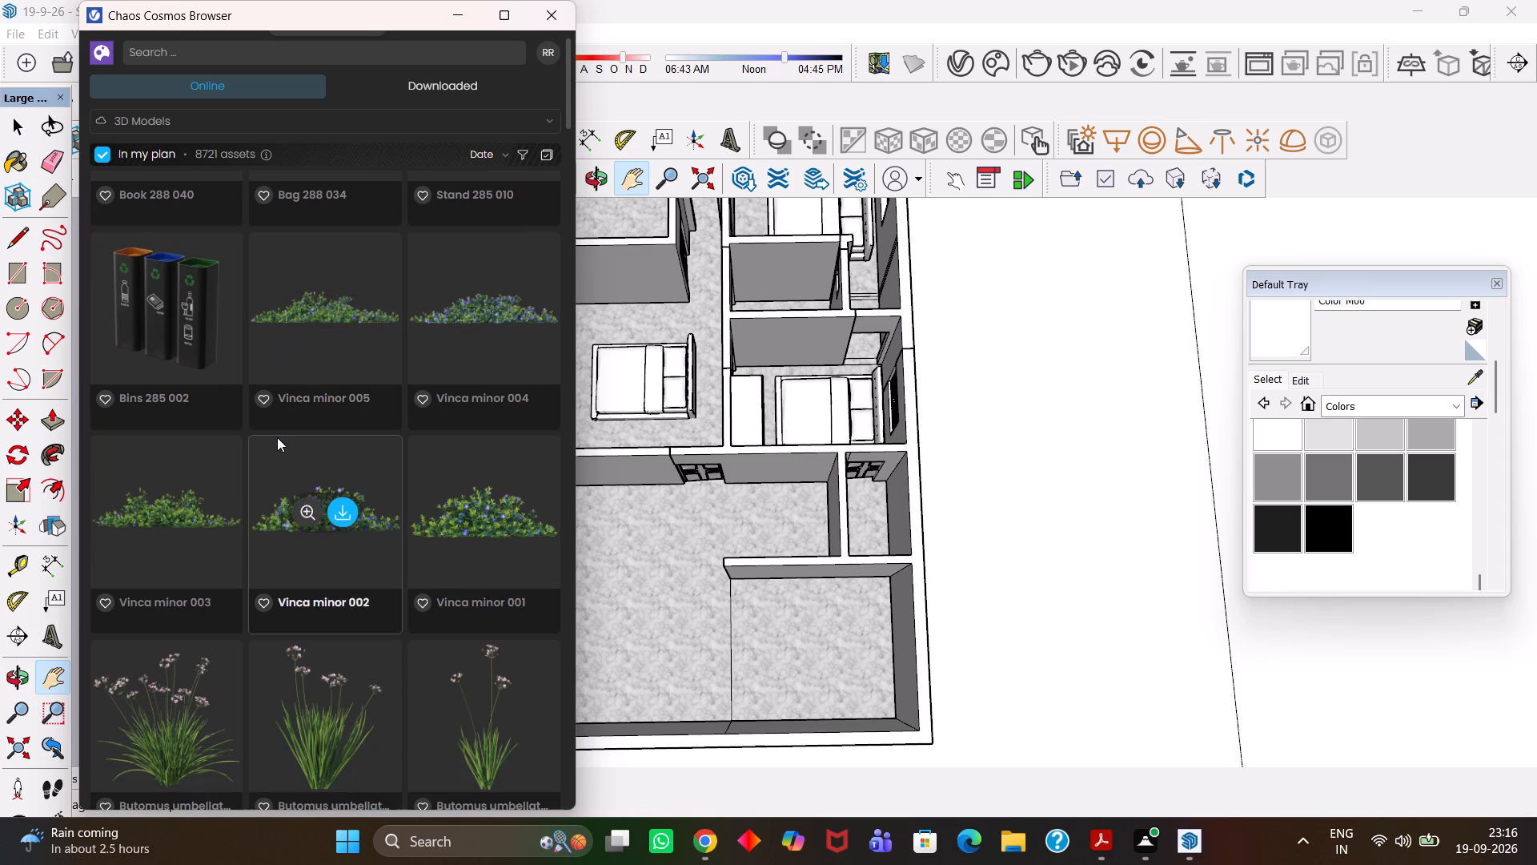
pyautogui.scroll(-2, 277, 437)
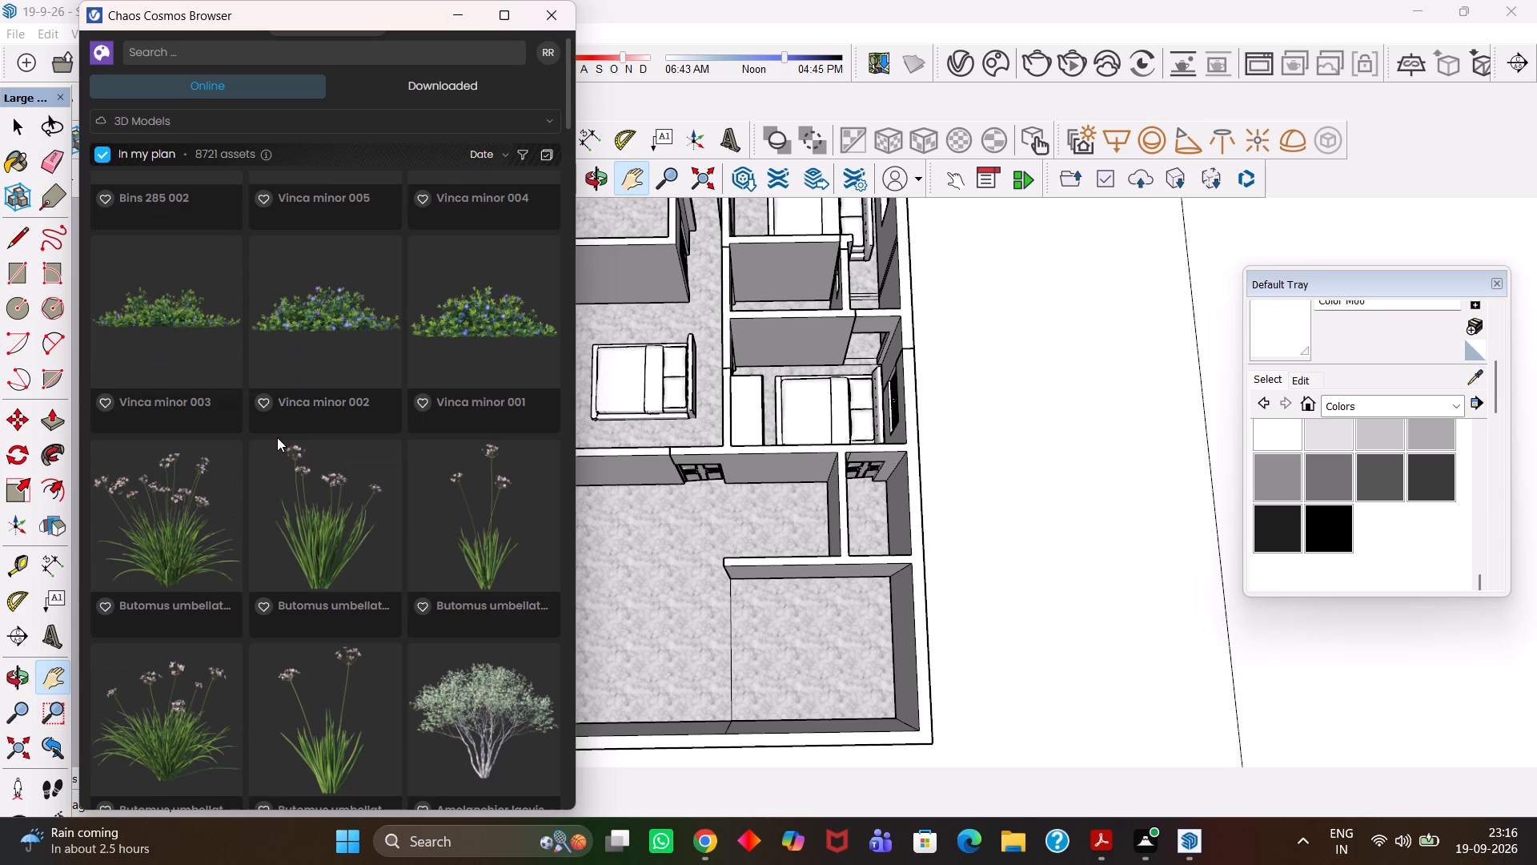
pyautogui.scroll(-2, 279, 437)
pyautogui.scroll(-2, 343, 479)
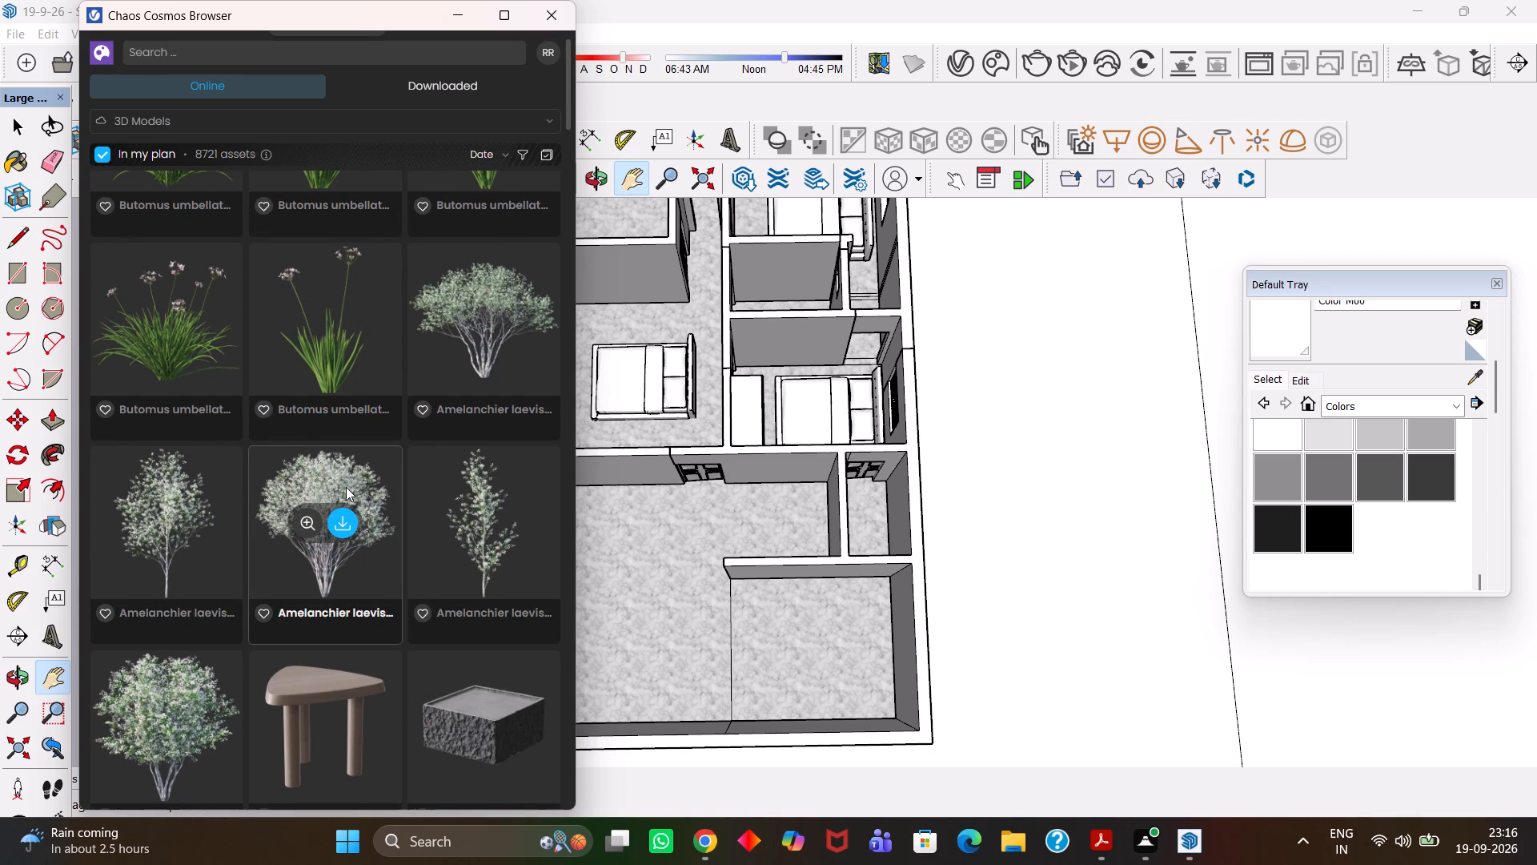
pyautogui.scroll(-6, 346, 487)
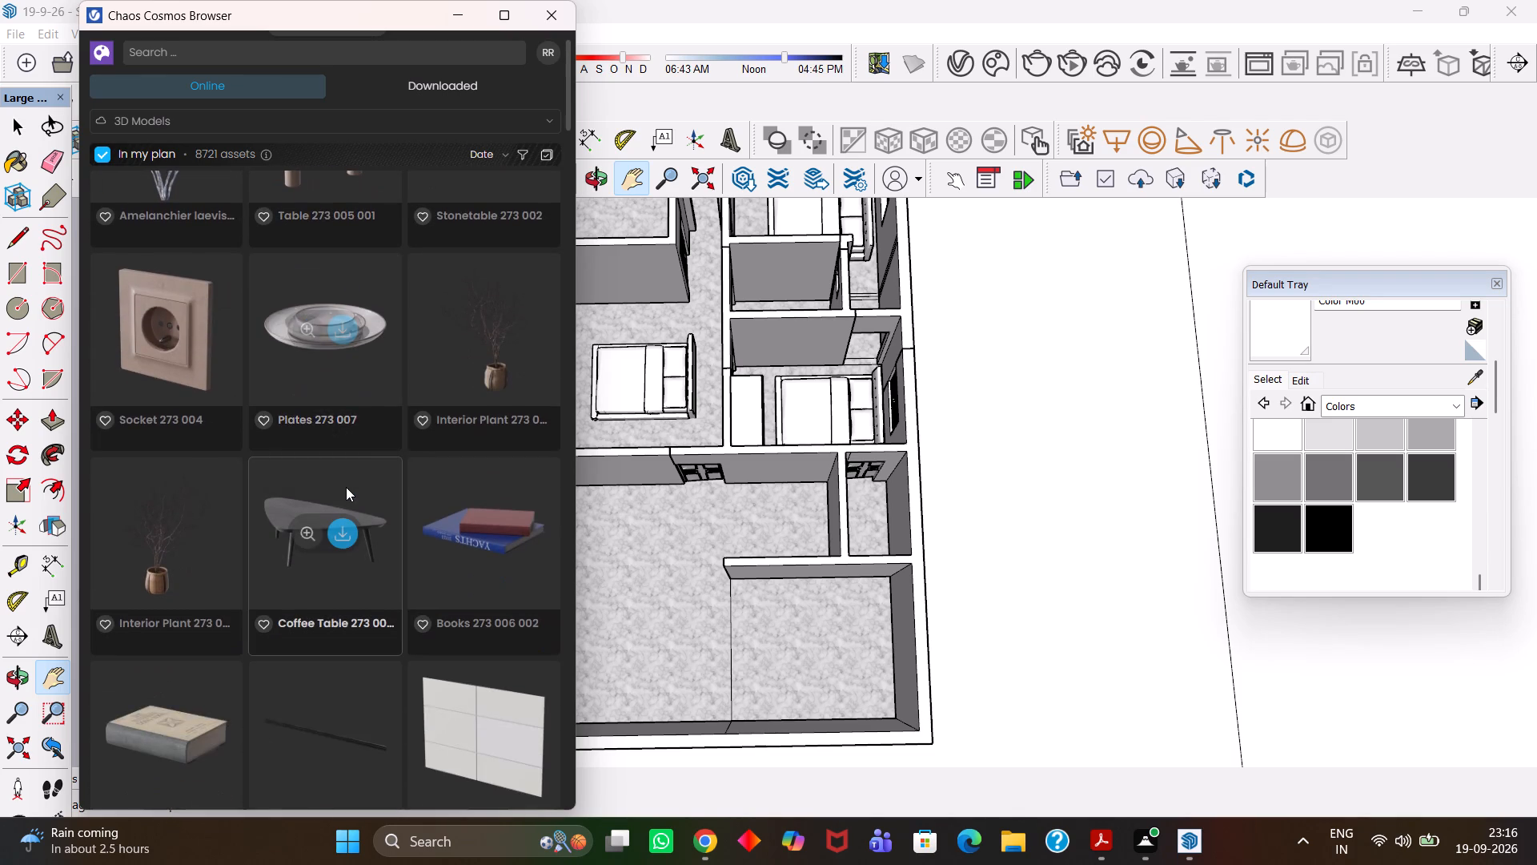
pyautogui.scroll(-2, 346, 487)
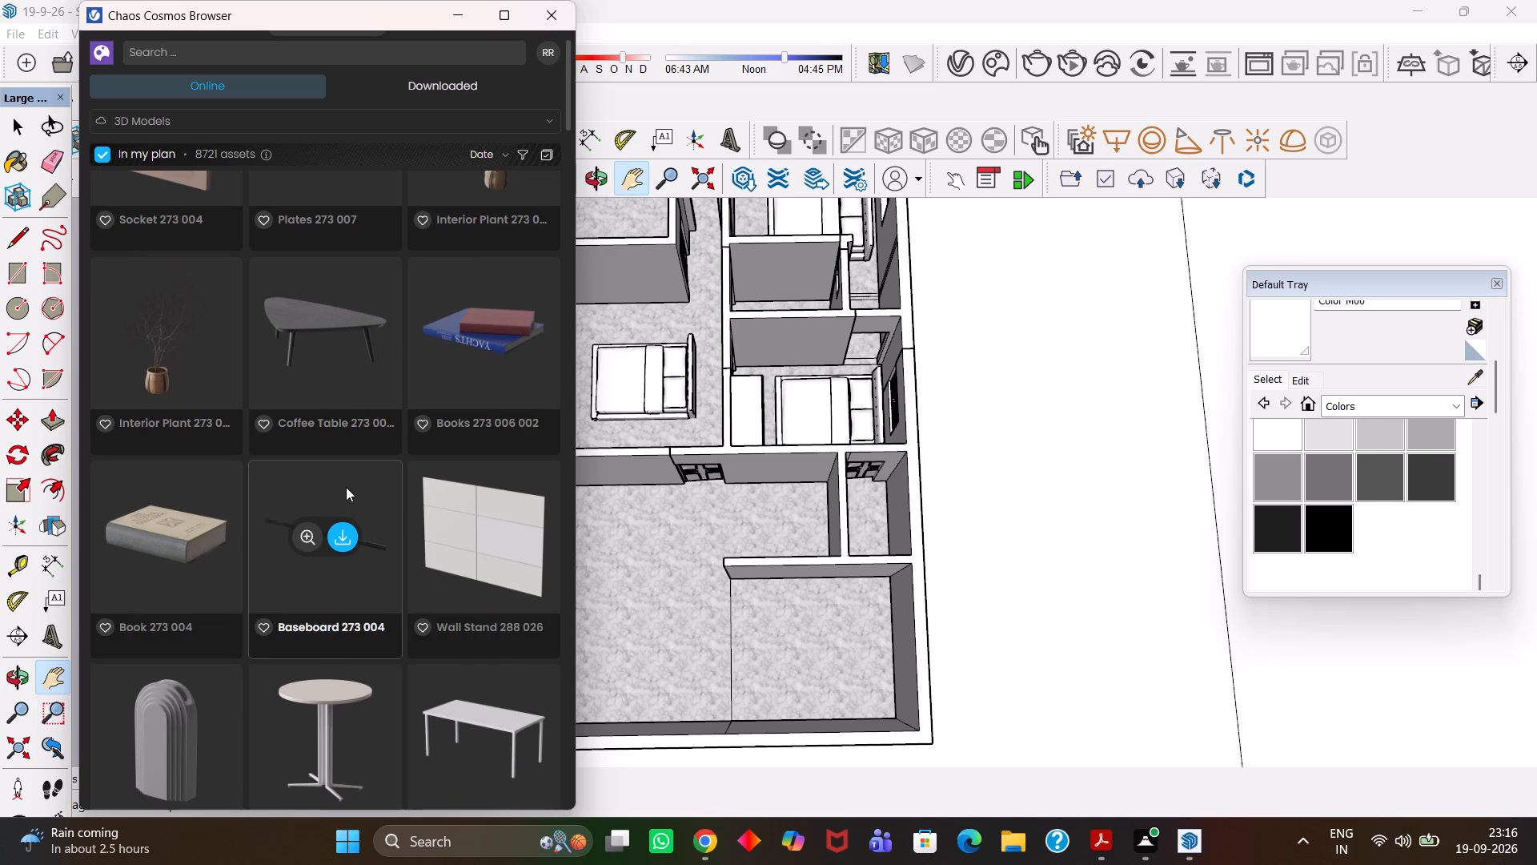
pyautogui.scroll(-5, 346, 487)
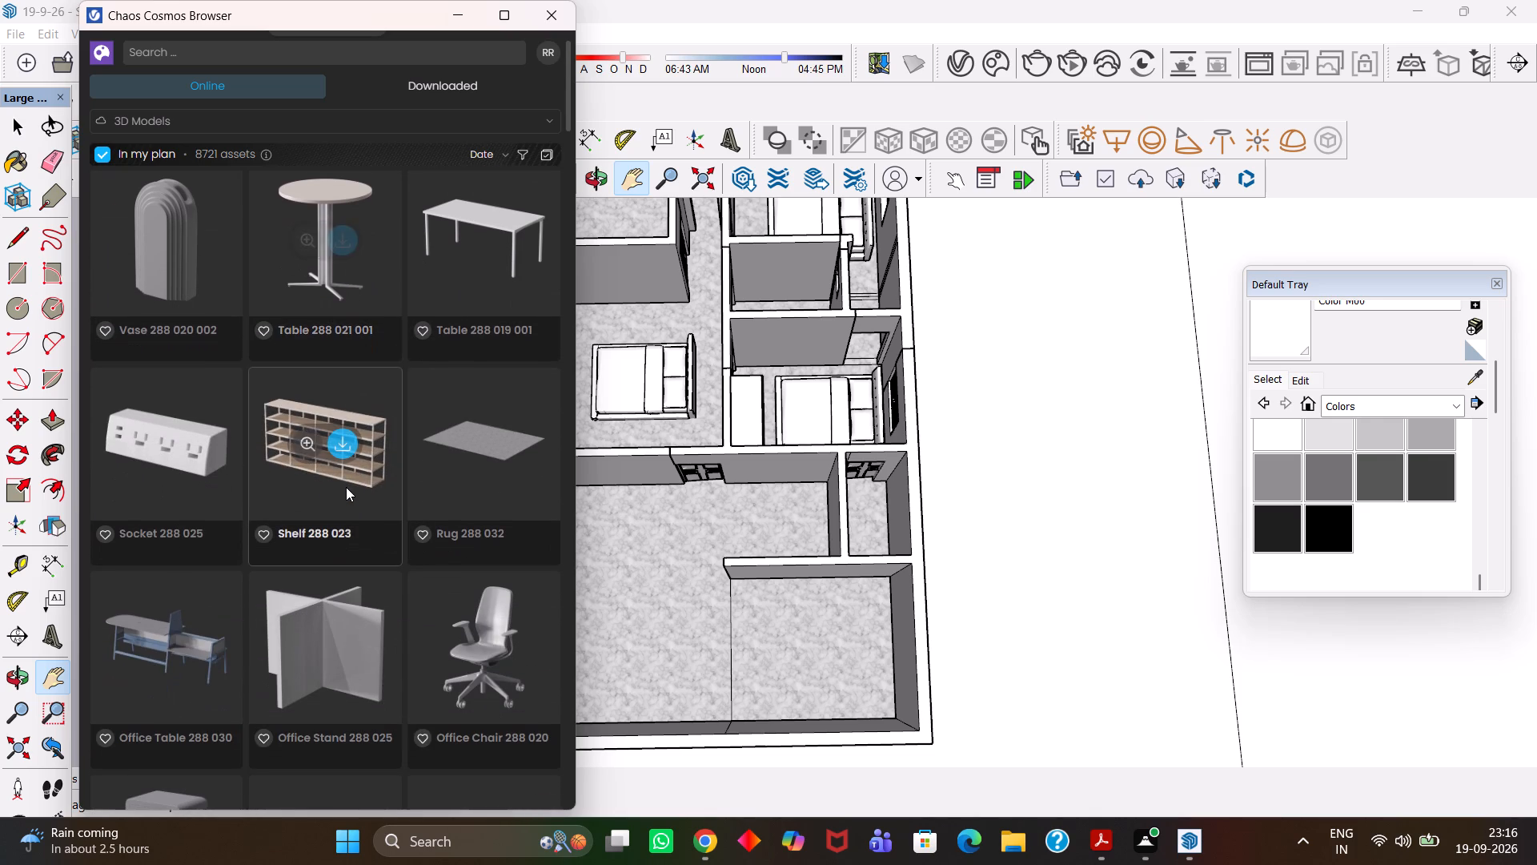
pyautogui.scroll(-4, 359, 429)
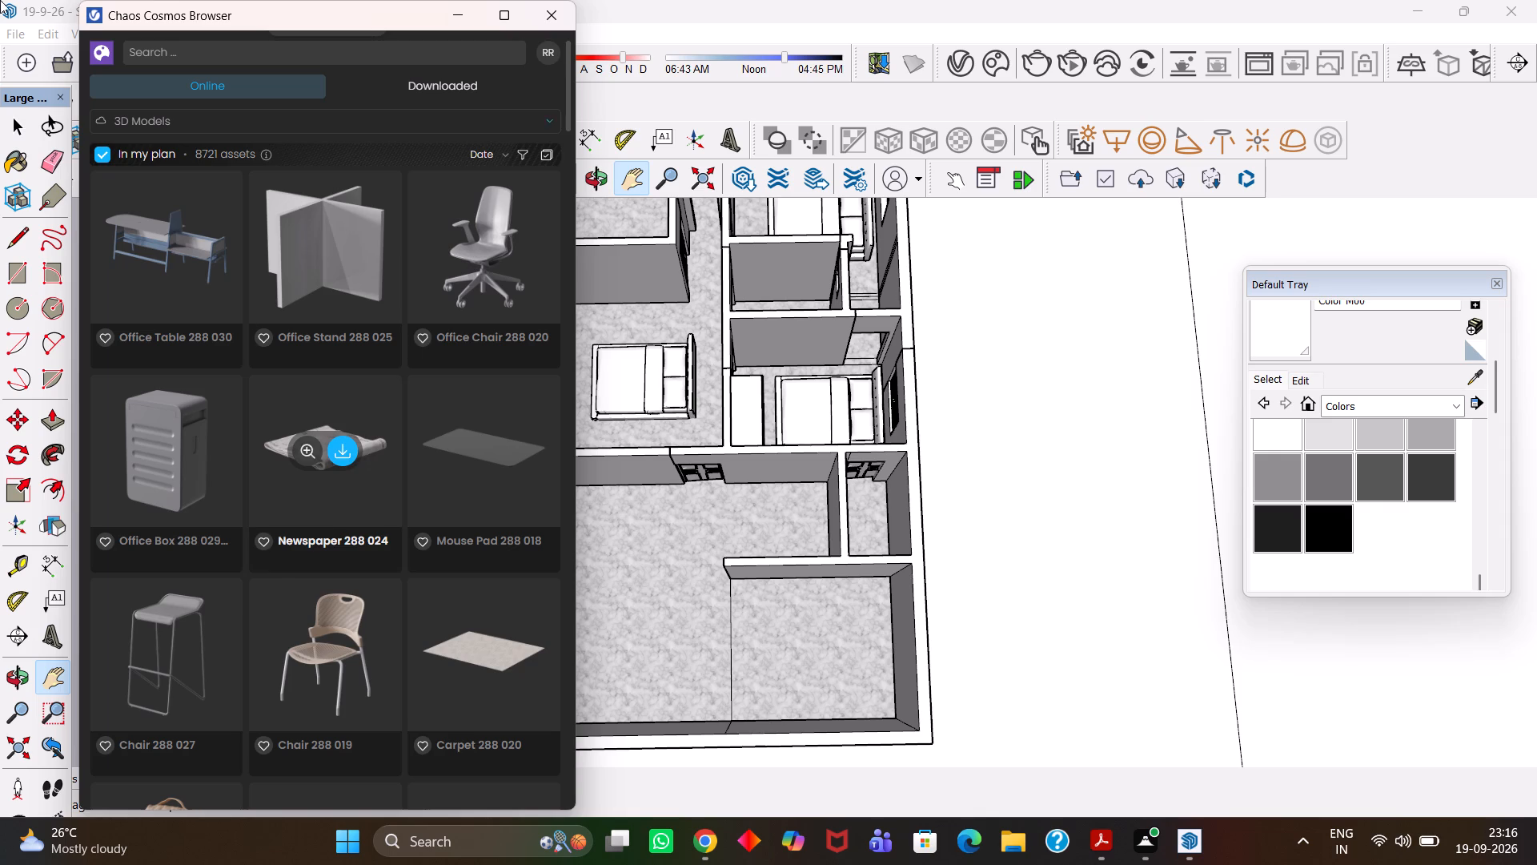
pyautogui.scroll(-10, 387, 431)
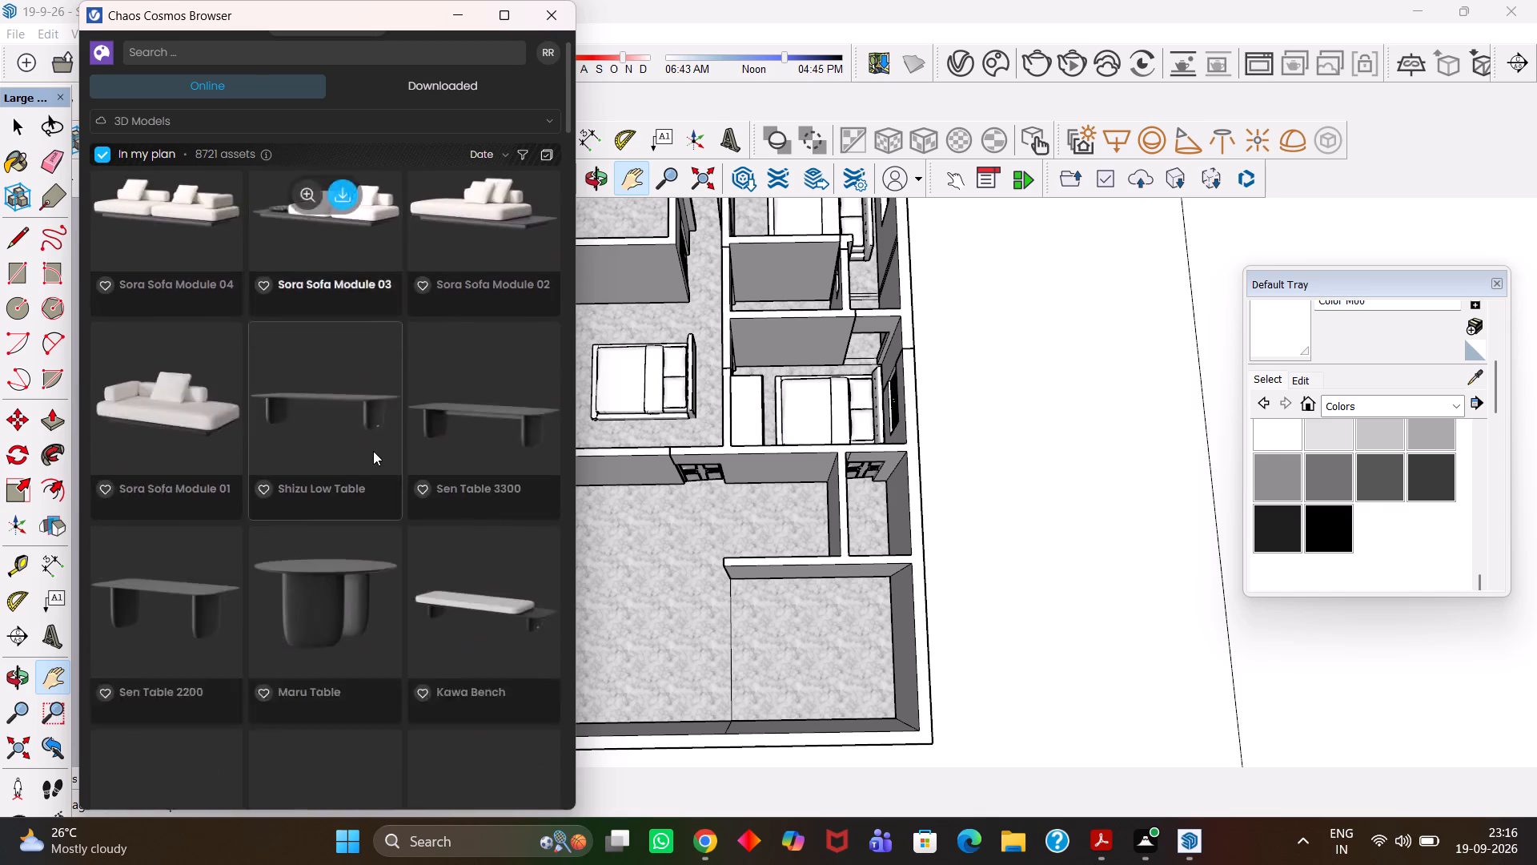
pyautogui.scroll(-15, 373, 451)
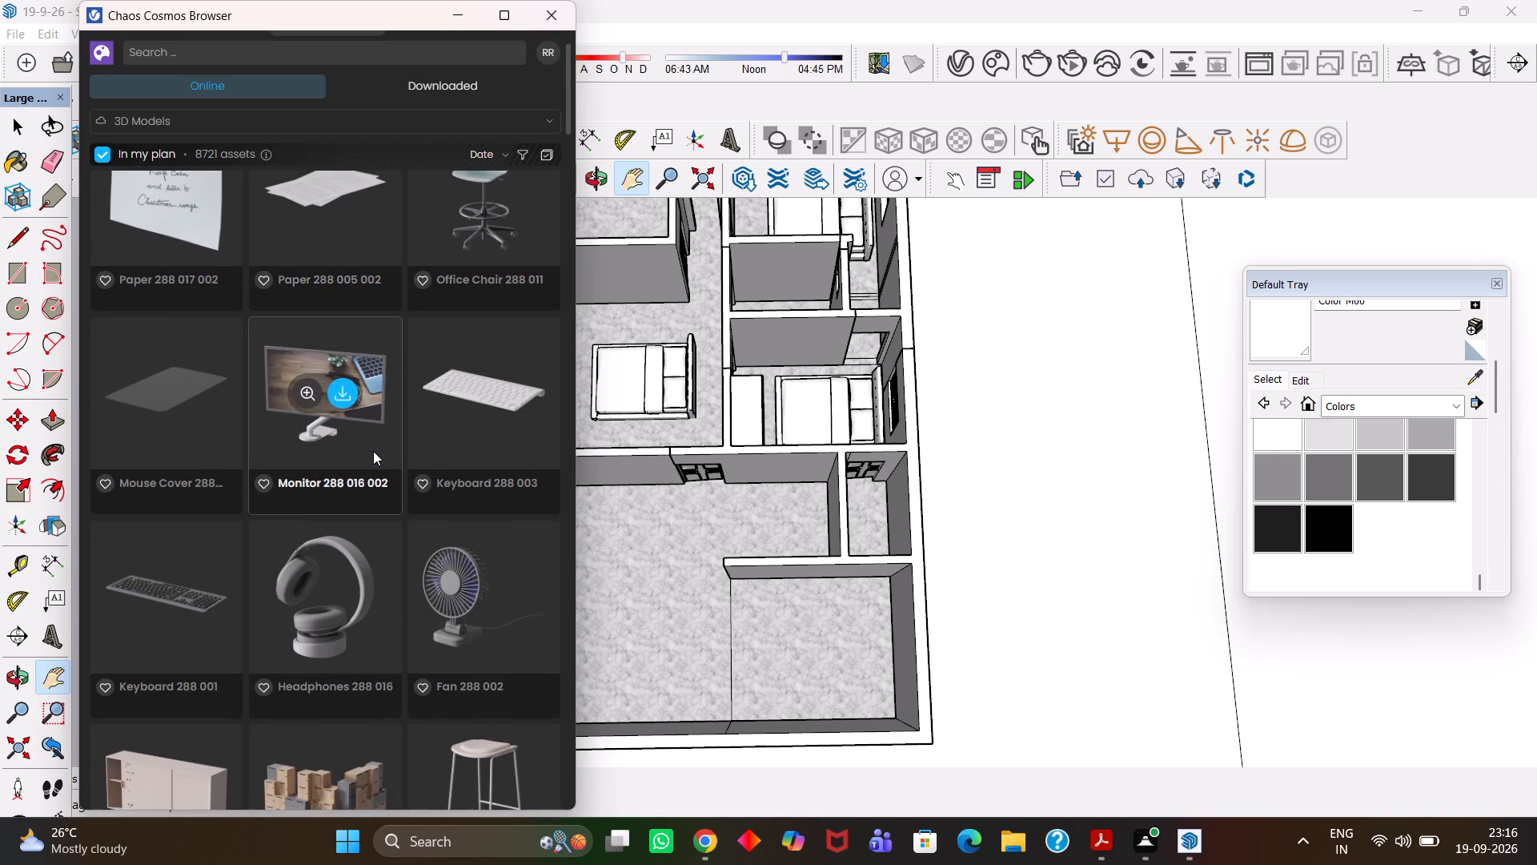
pyautogui.scroll(-7, 373, 451)
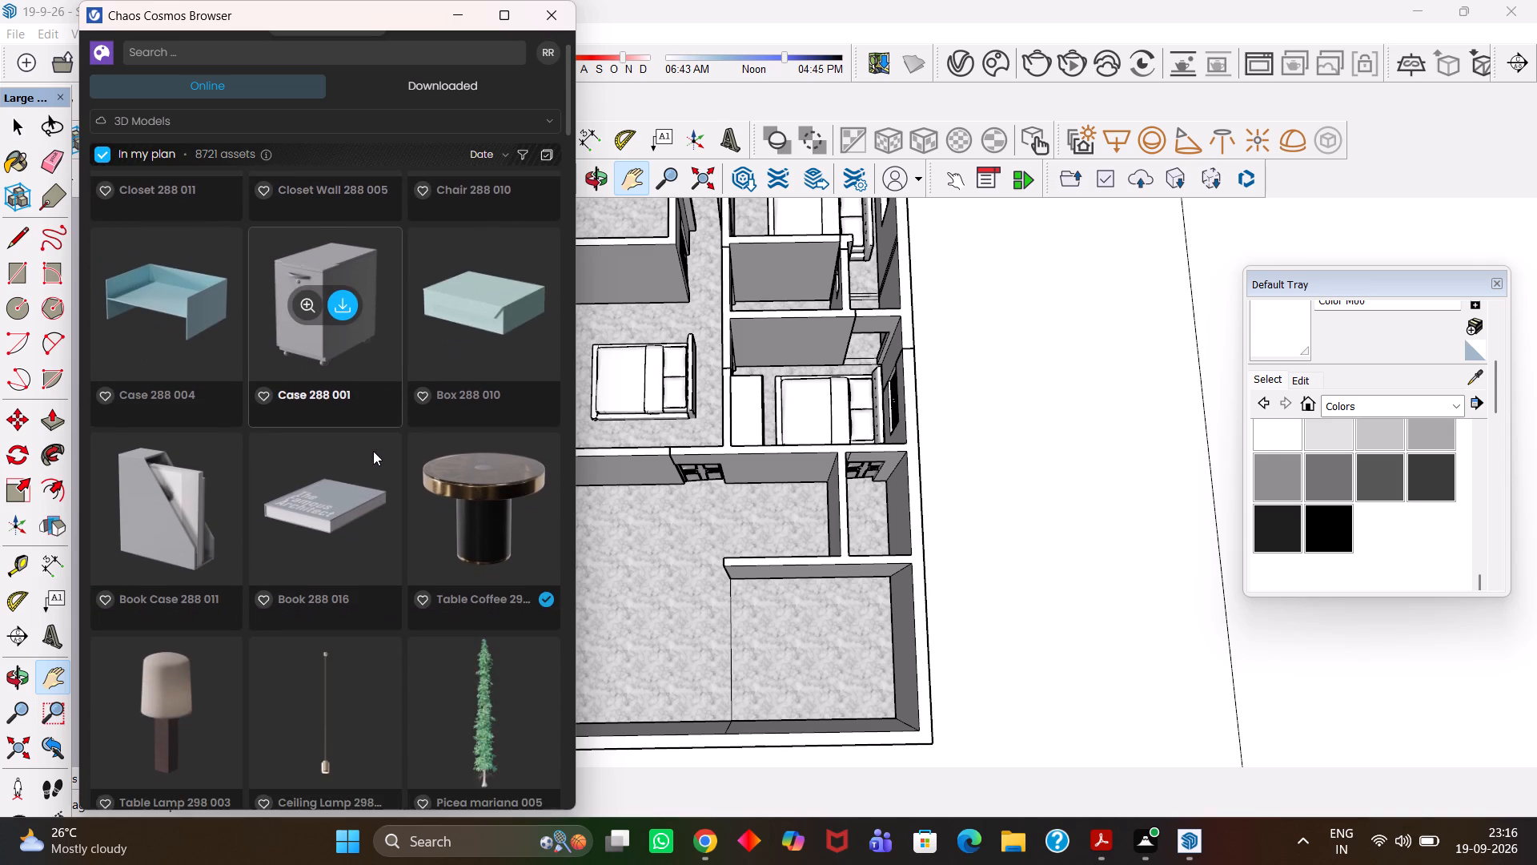
pyautogui.scroll(-4, 373, 451)
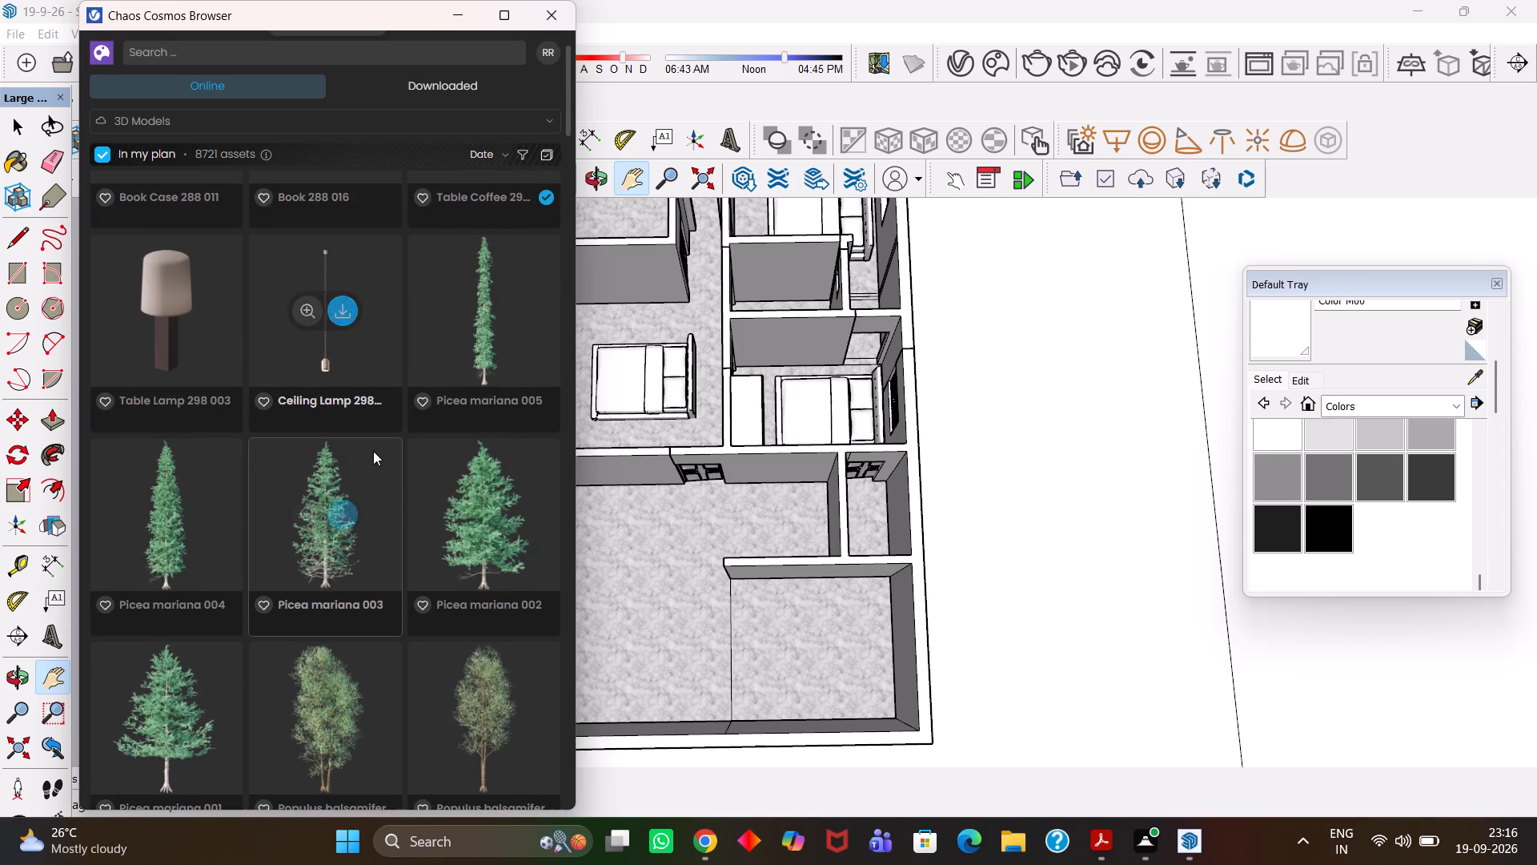
pyautogui.scroll(-2, 373, 451)
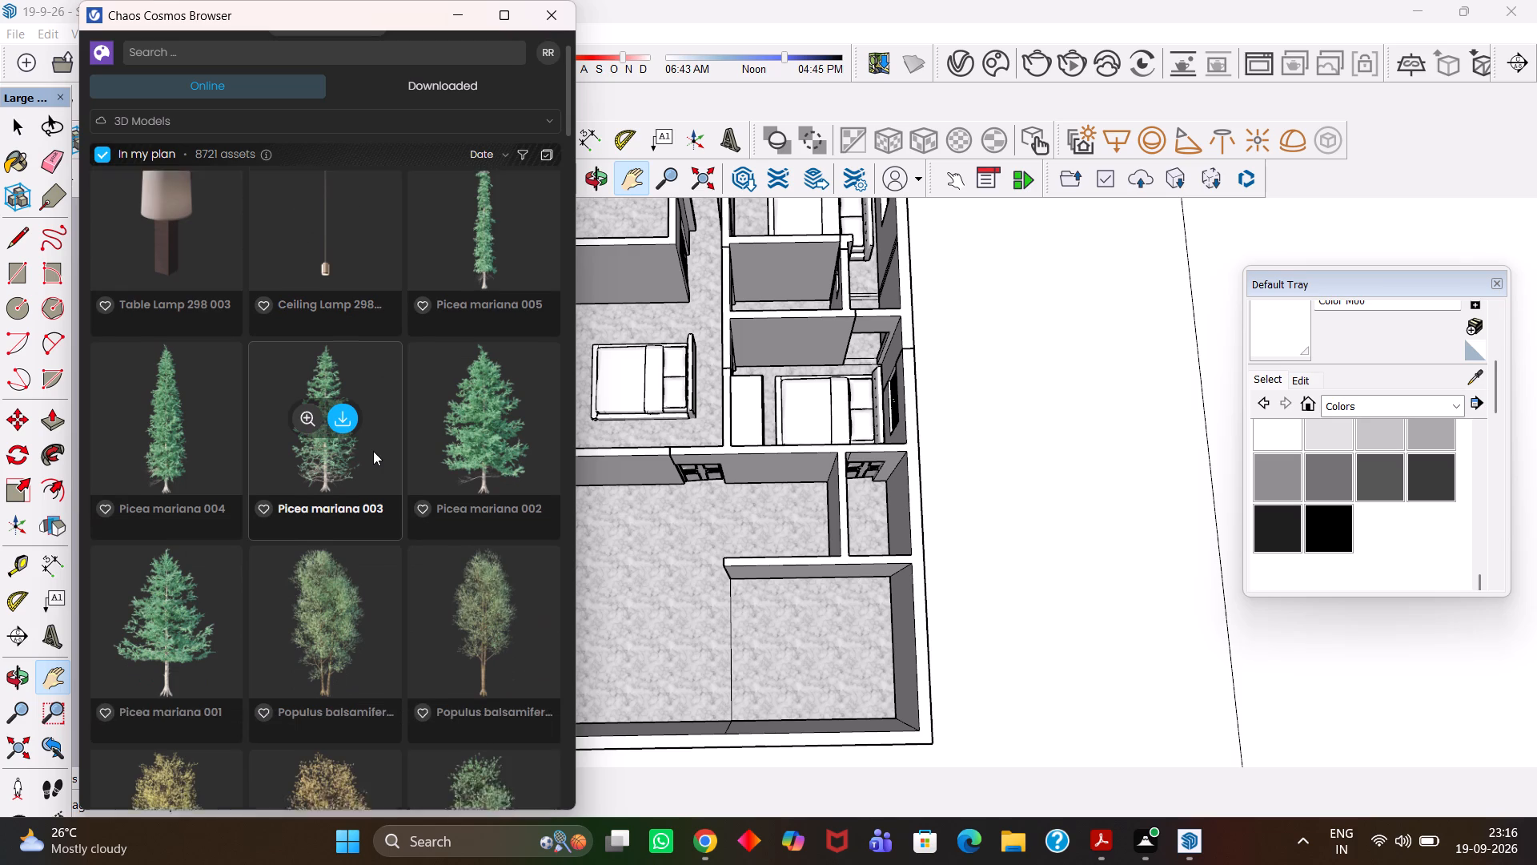
pyautogui.scroll(-7, 373, 451)
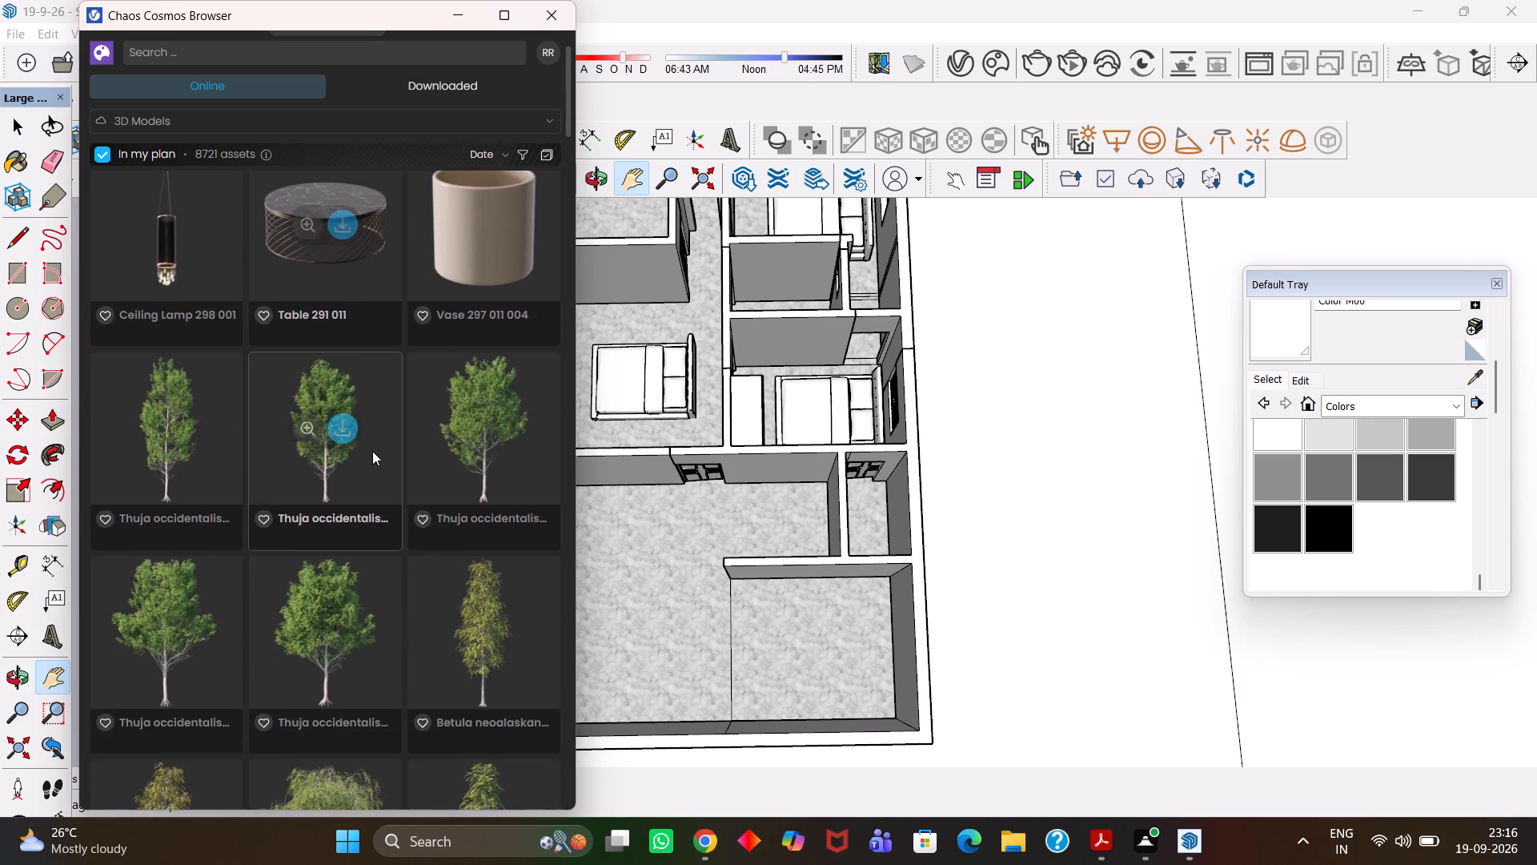
pyautogui.scroll(-9, 372, 451)
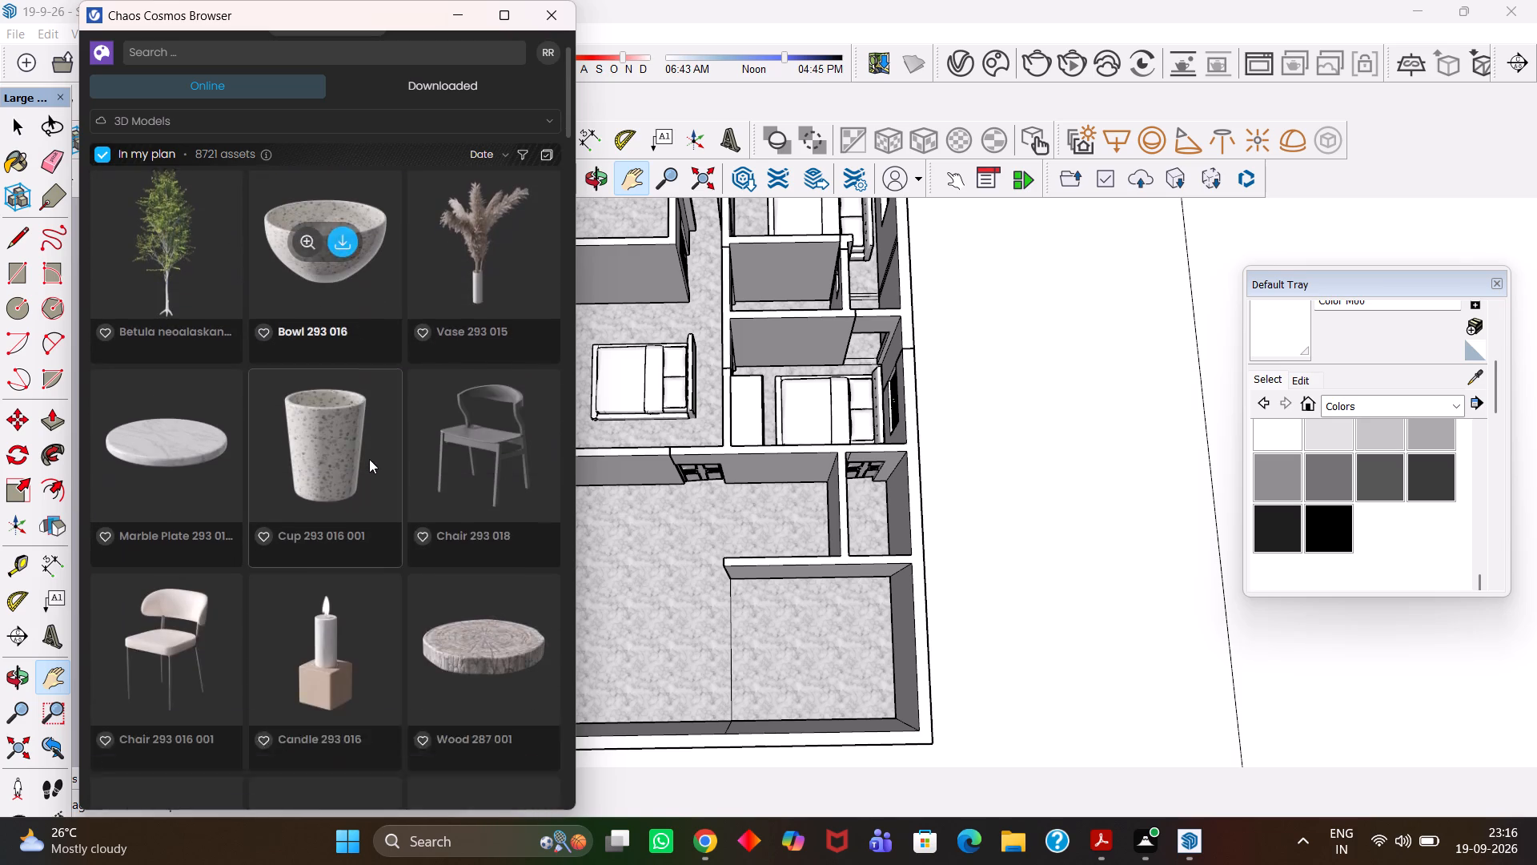
pyautogui.scroll(-9, 369, 461)
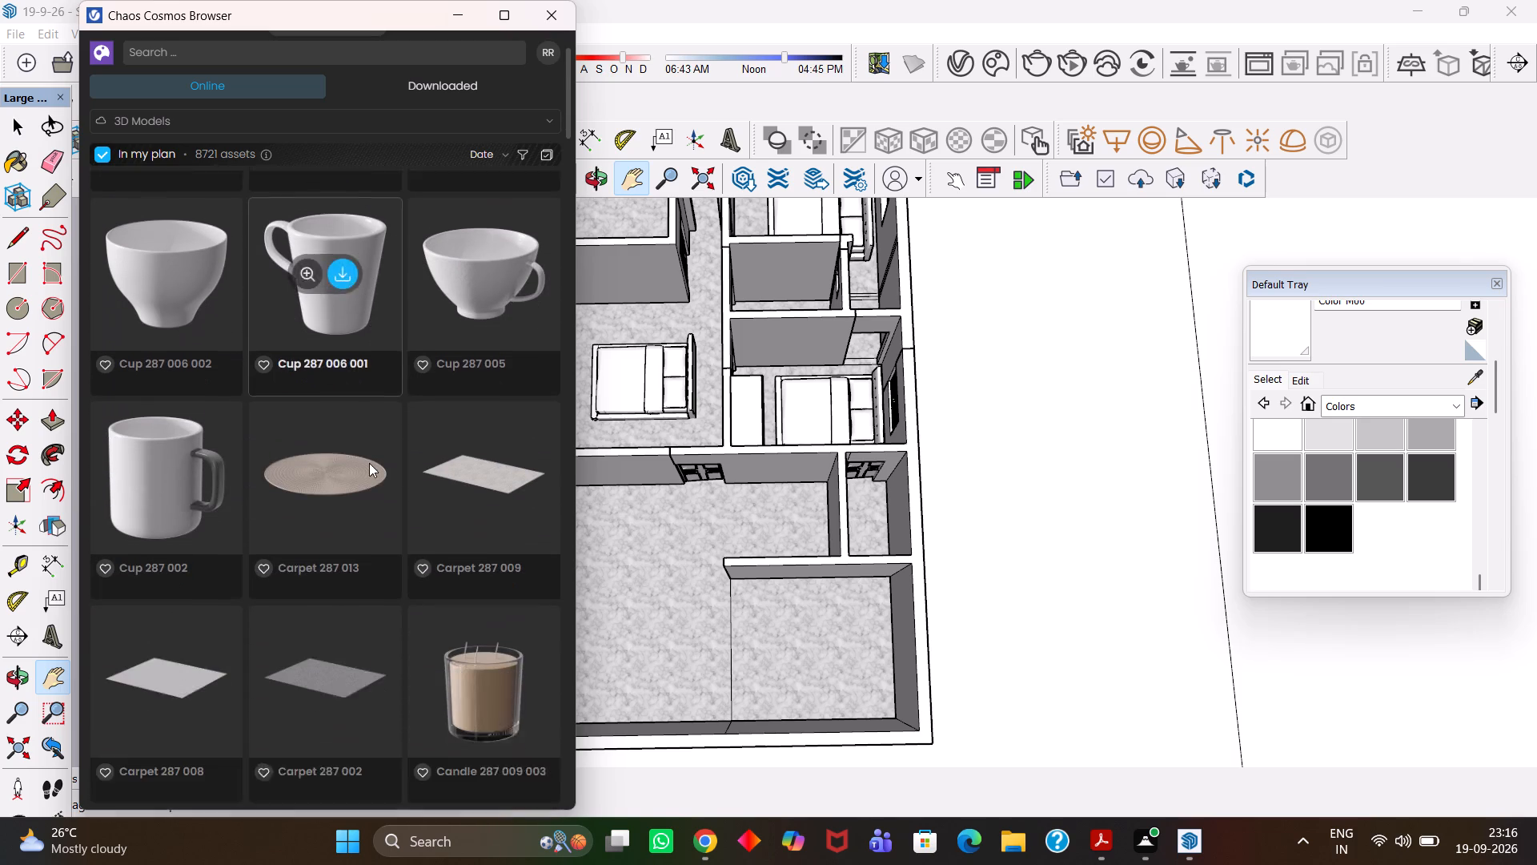
pyautogui.scroll(-8, 369, 463)
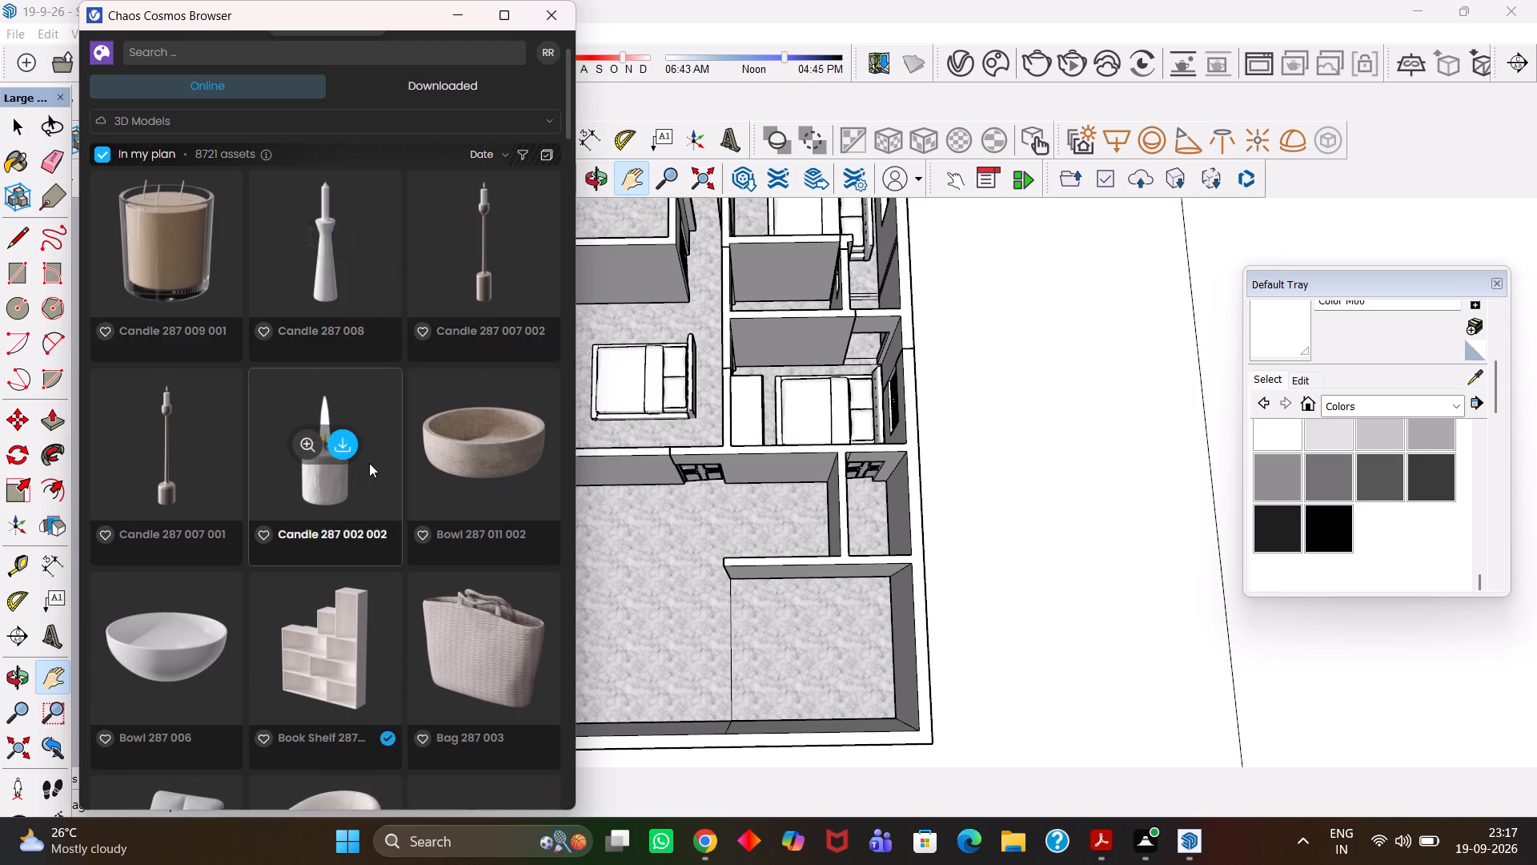
# Look through the online Cosmos 3D models, including decor, people, chairs, sofas and tables, for furnishings and minimise the browser.
pyautogui.scroll(-6, 369, 463)
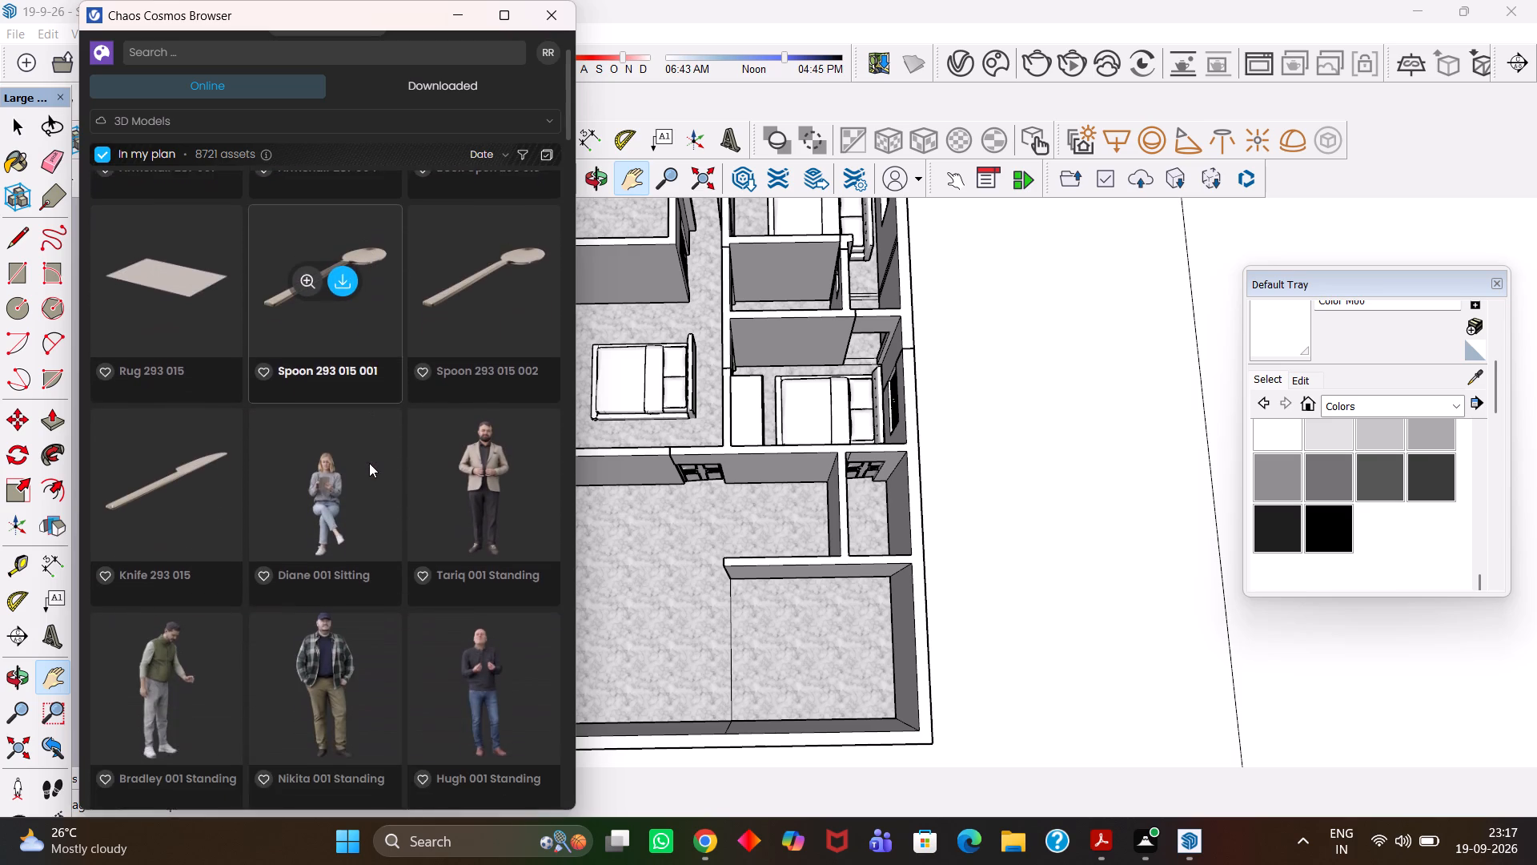
pyautogui.scroll(-9, 369, 463)
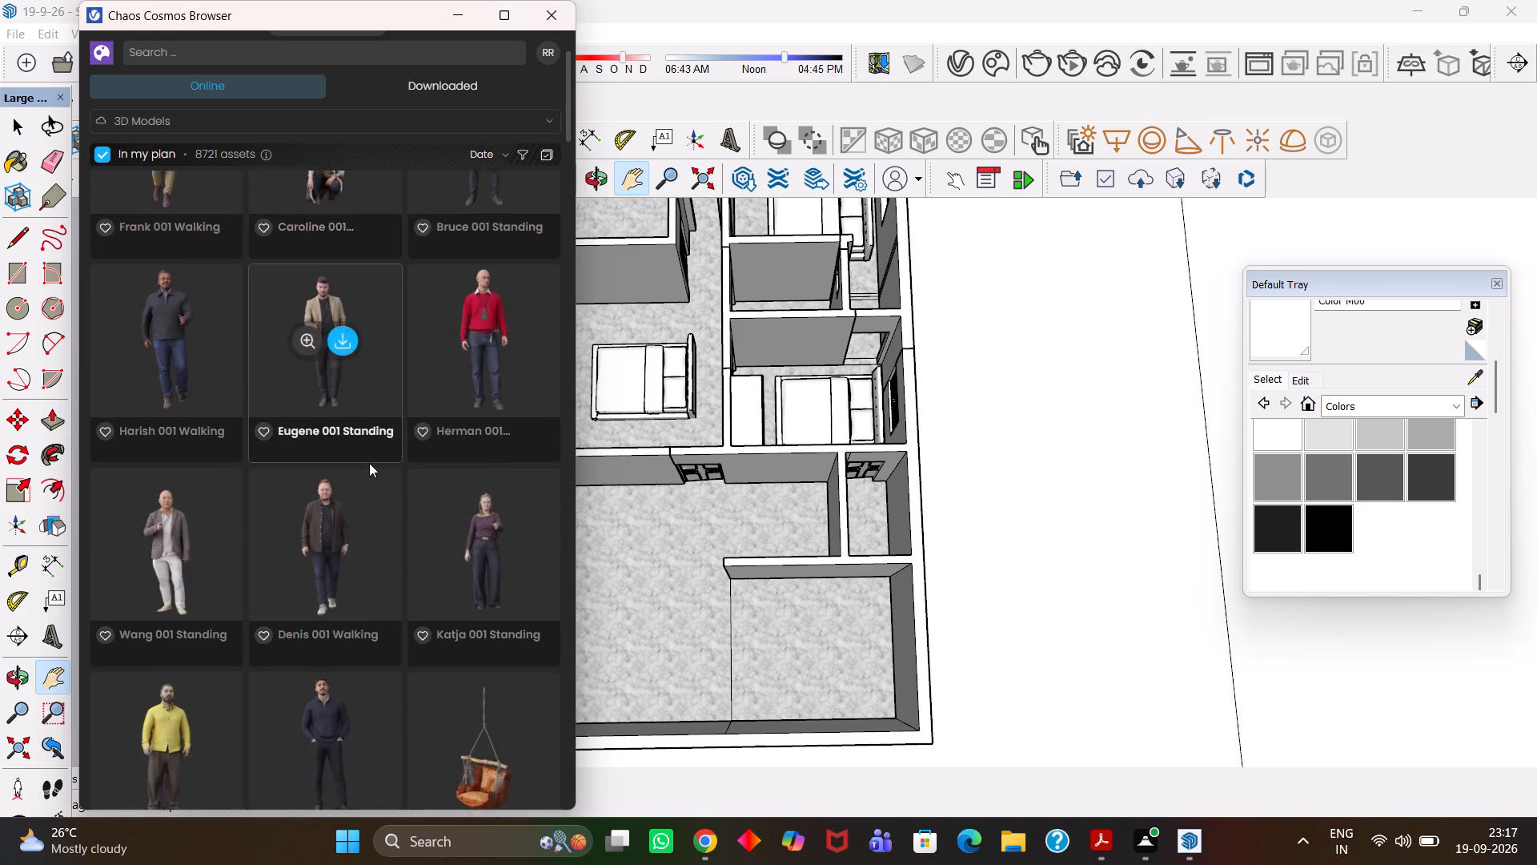
pyautogui.scroll(-7, 369, 463)
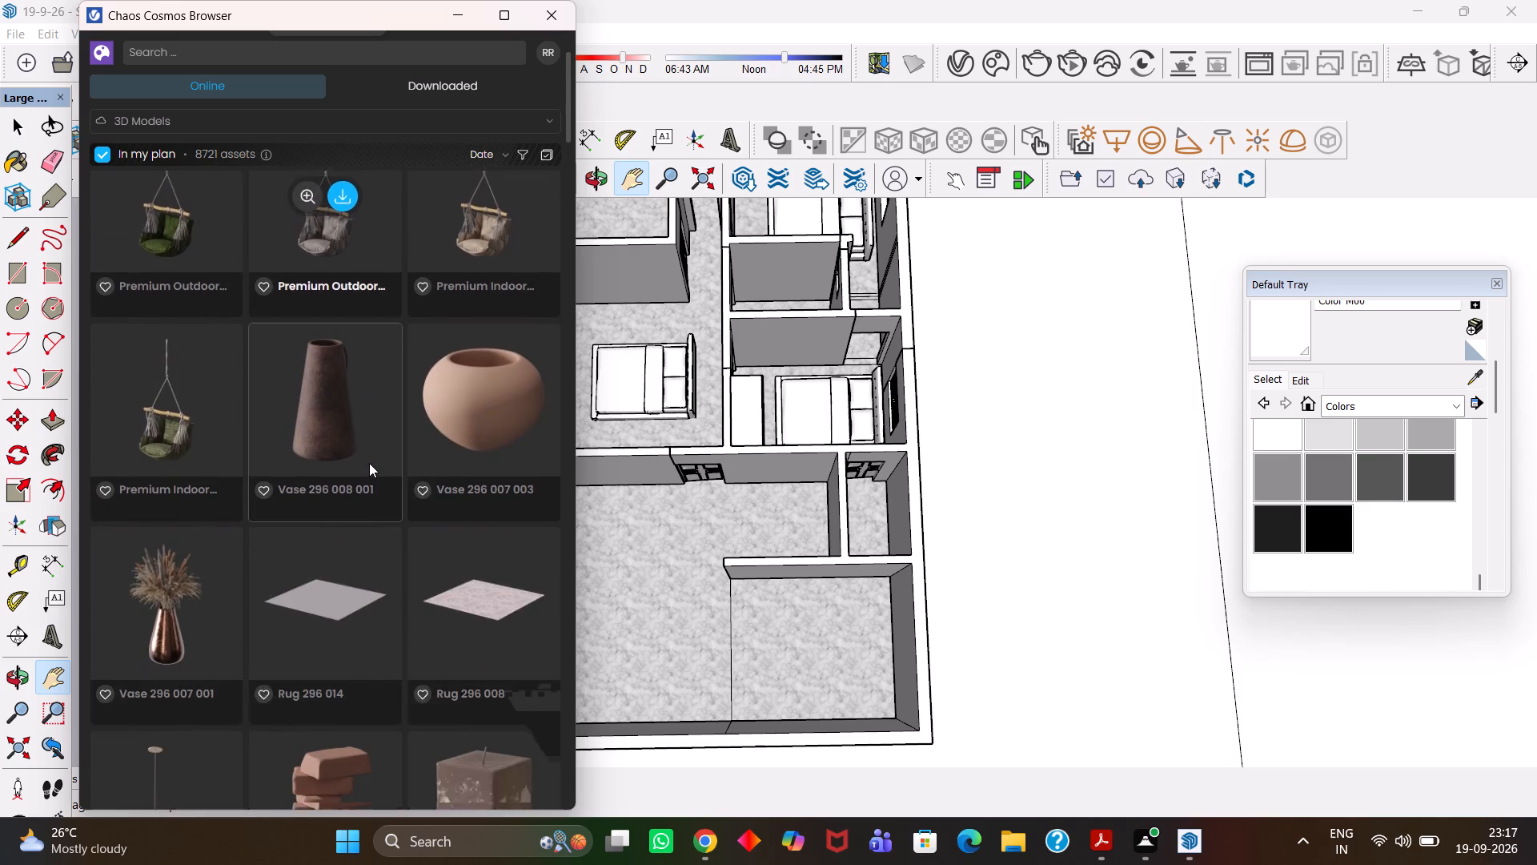
pyautogui.scroll(-6, 369, 463)
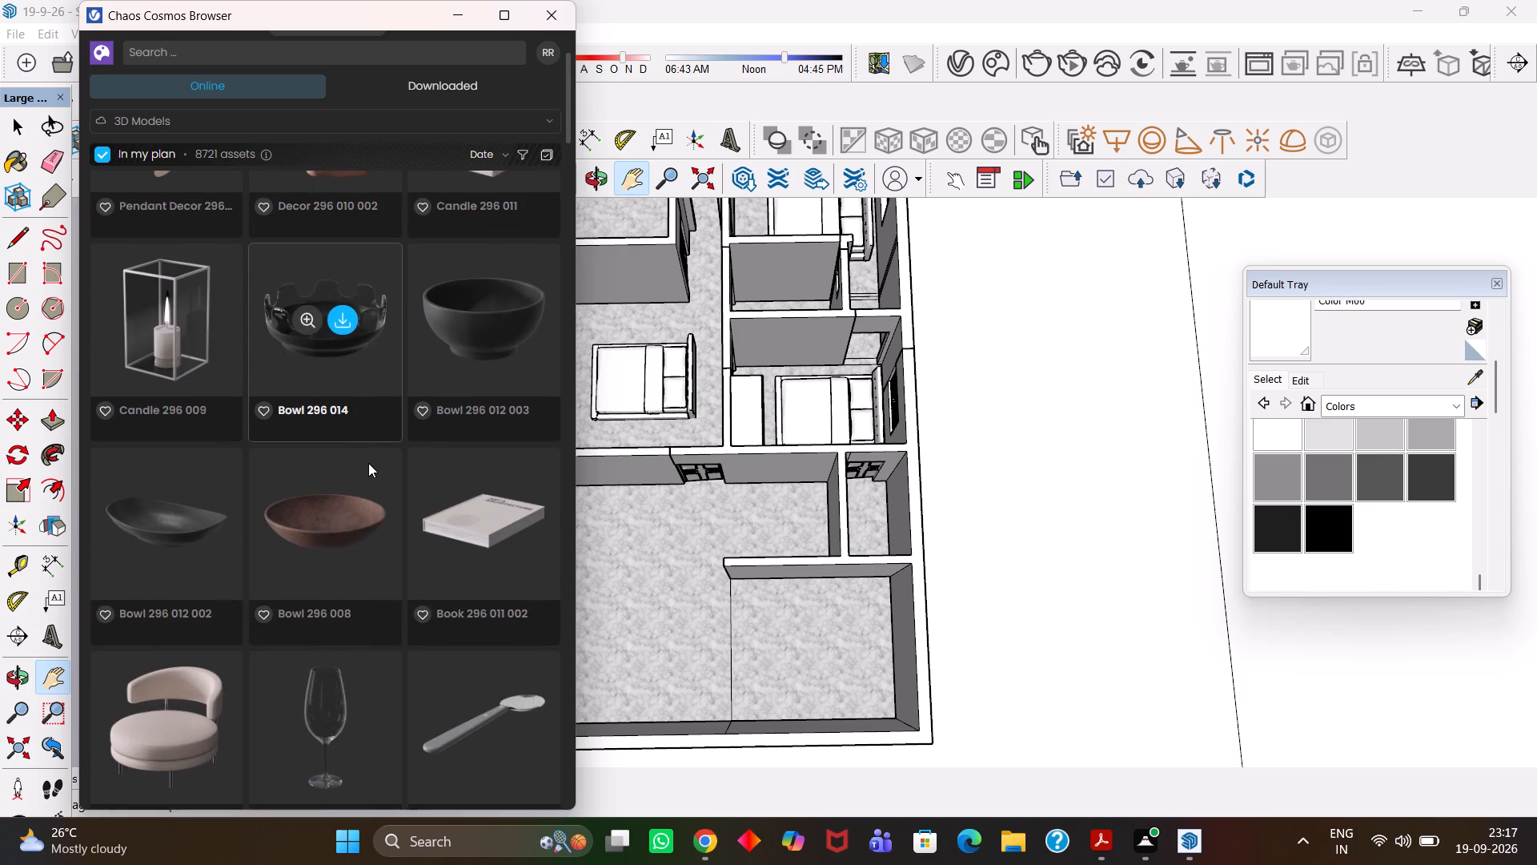
pyautogui.scroll(-7, 368, 463)
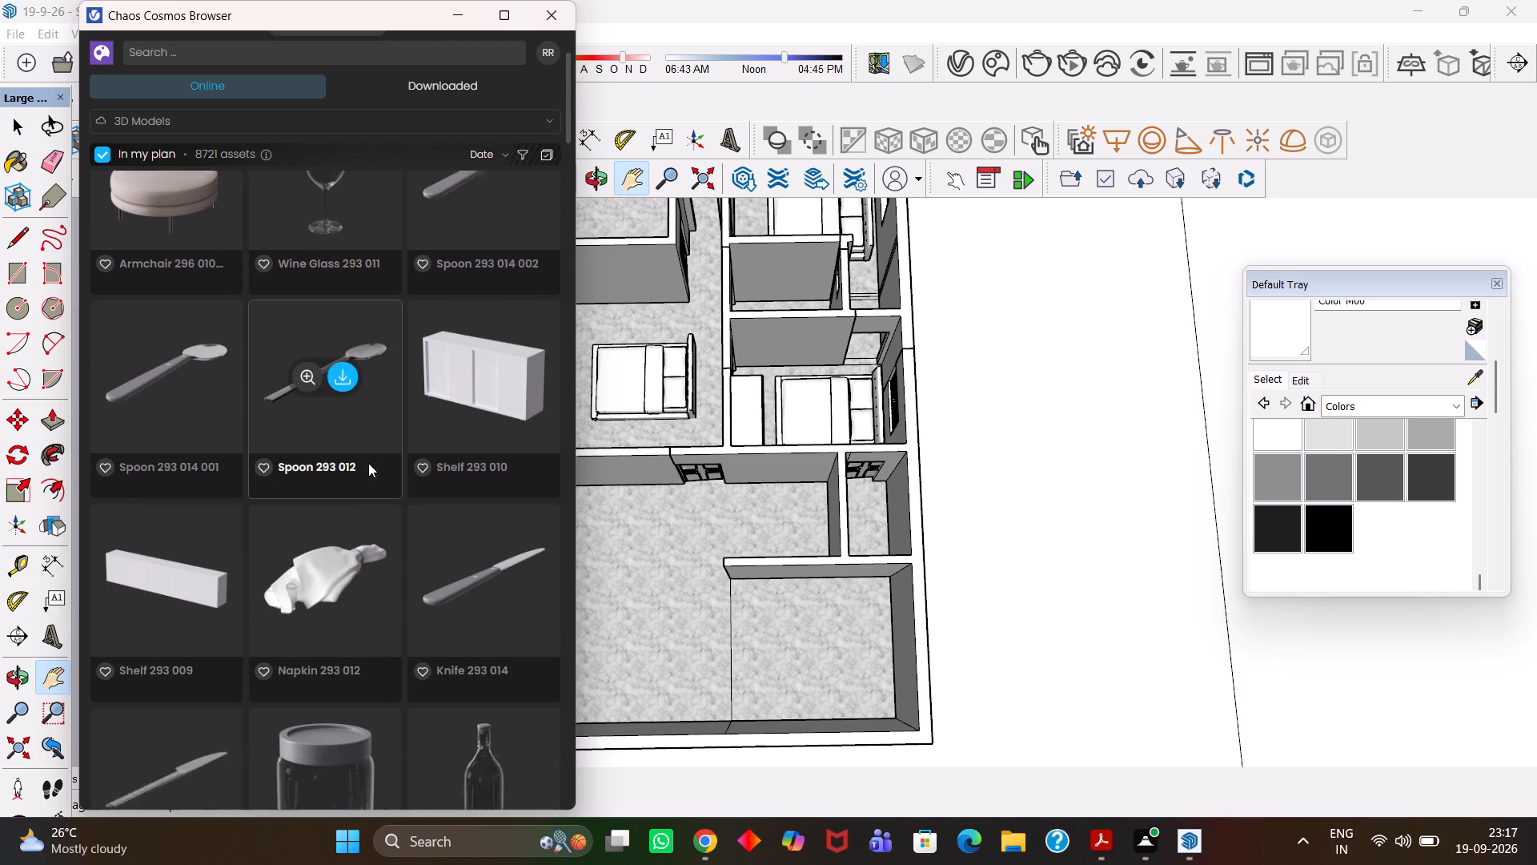
pyautogui.scroll(-6, 368, 463)
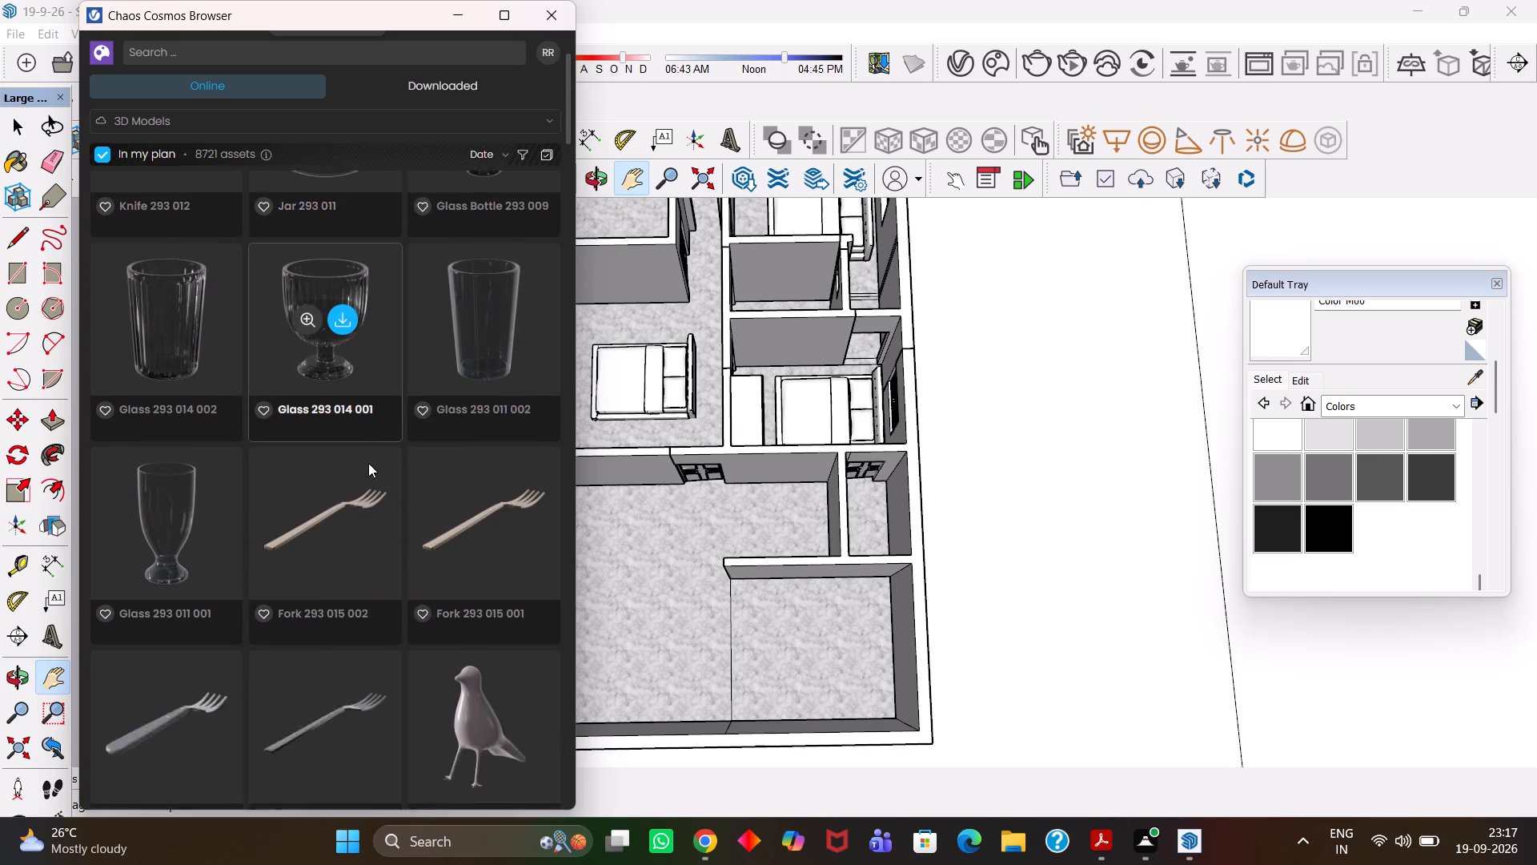
pyautogui.scroll(-7, 368, 463)
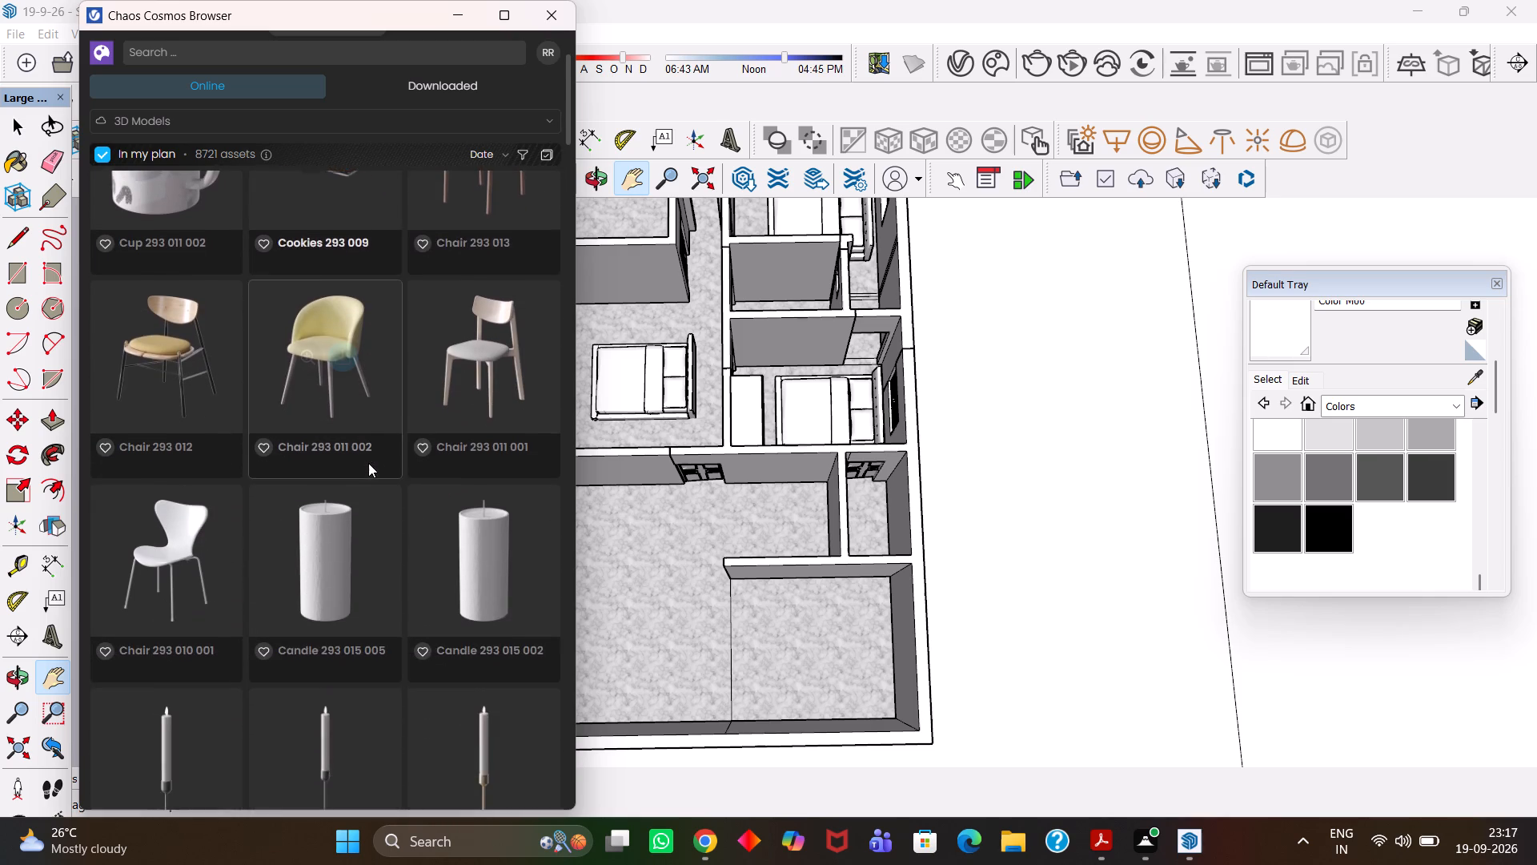
pyautogui.scroll(-8, 368, 463)
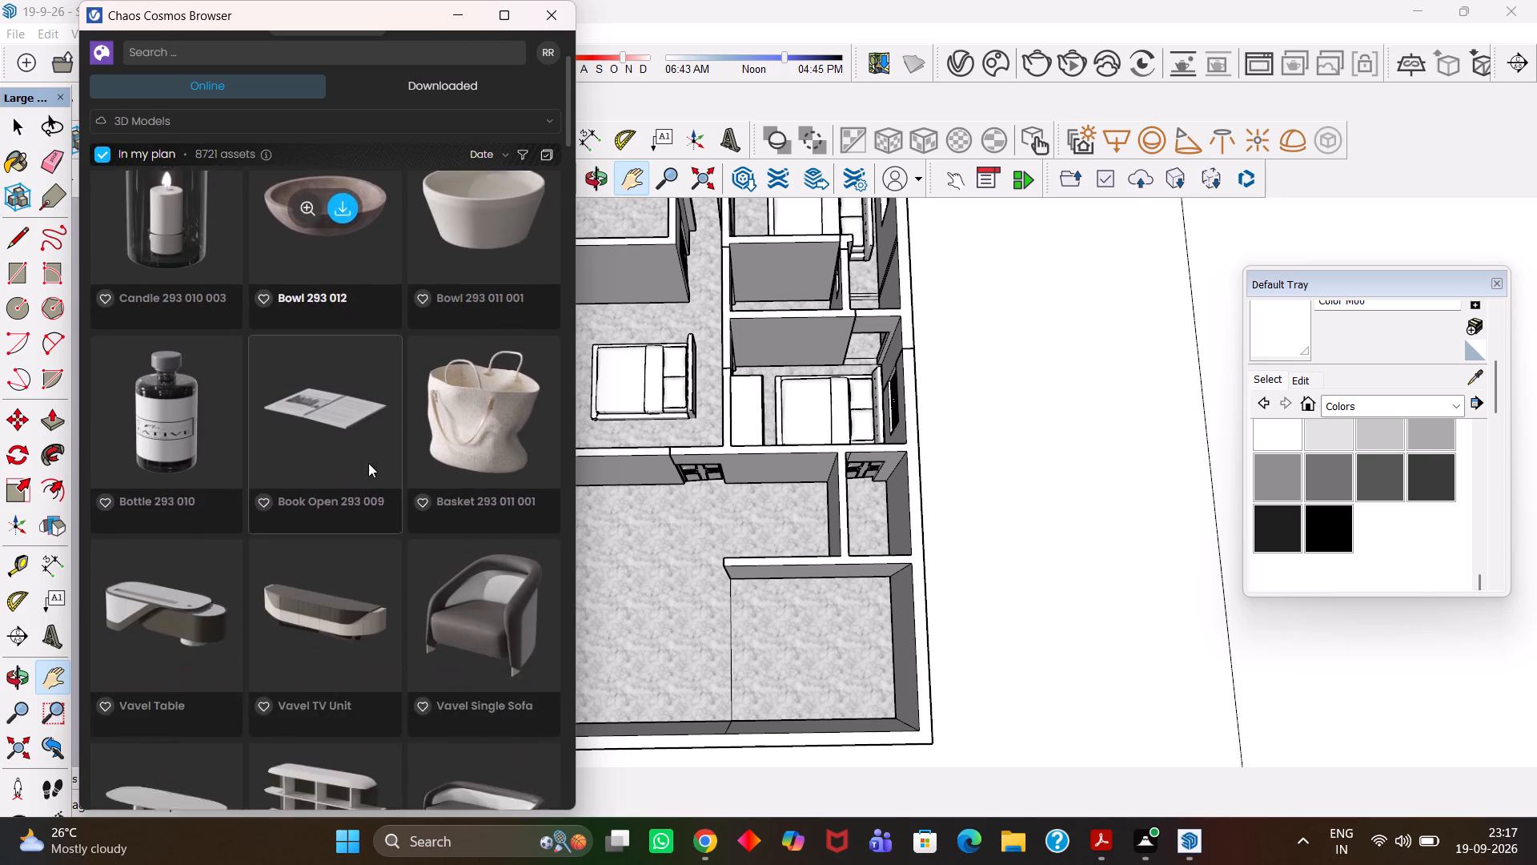
pyautogui.scroll(-13, 368, 463)
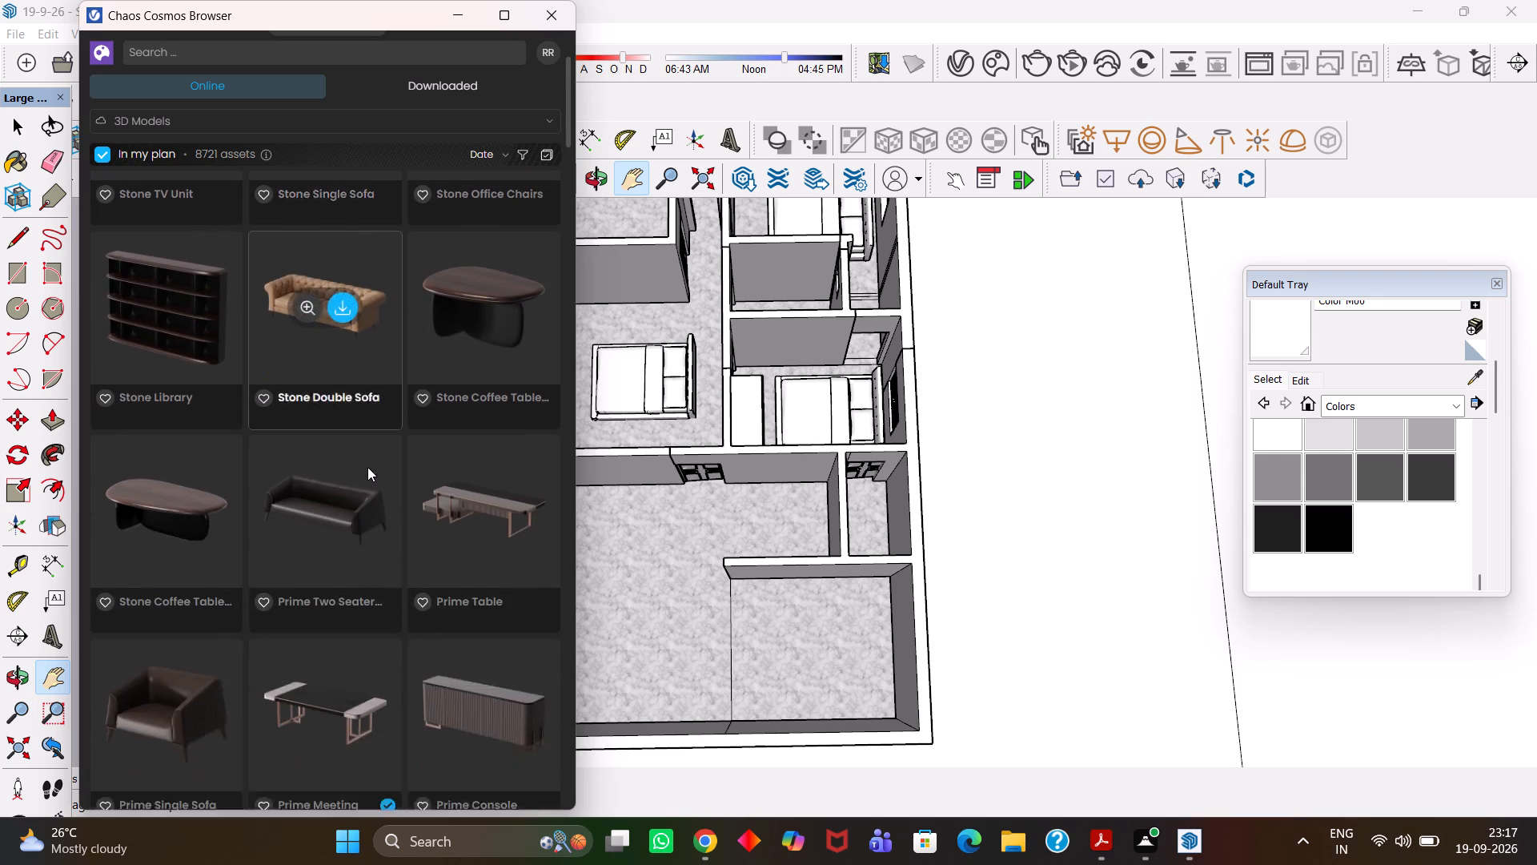
pyautogui.scroll(-9, 367, 467)
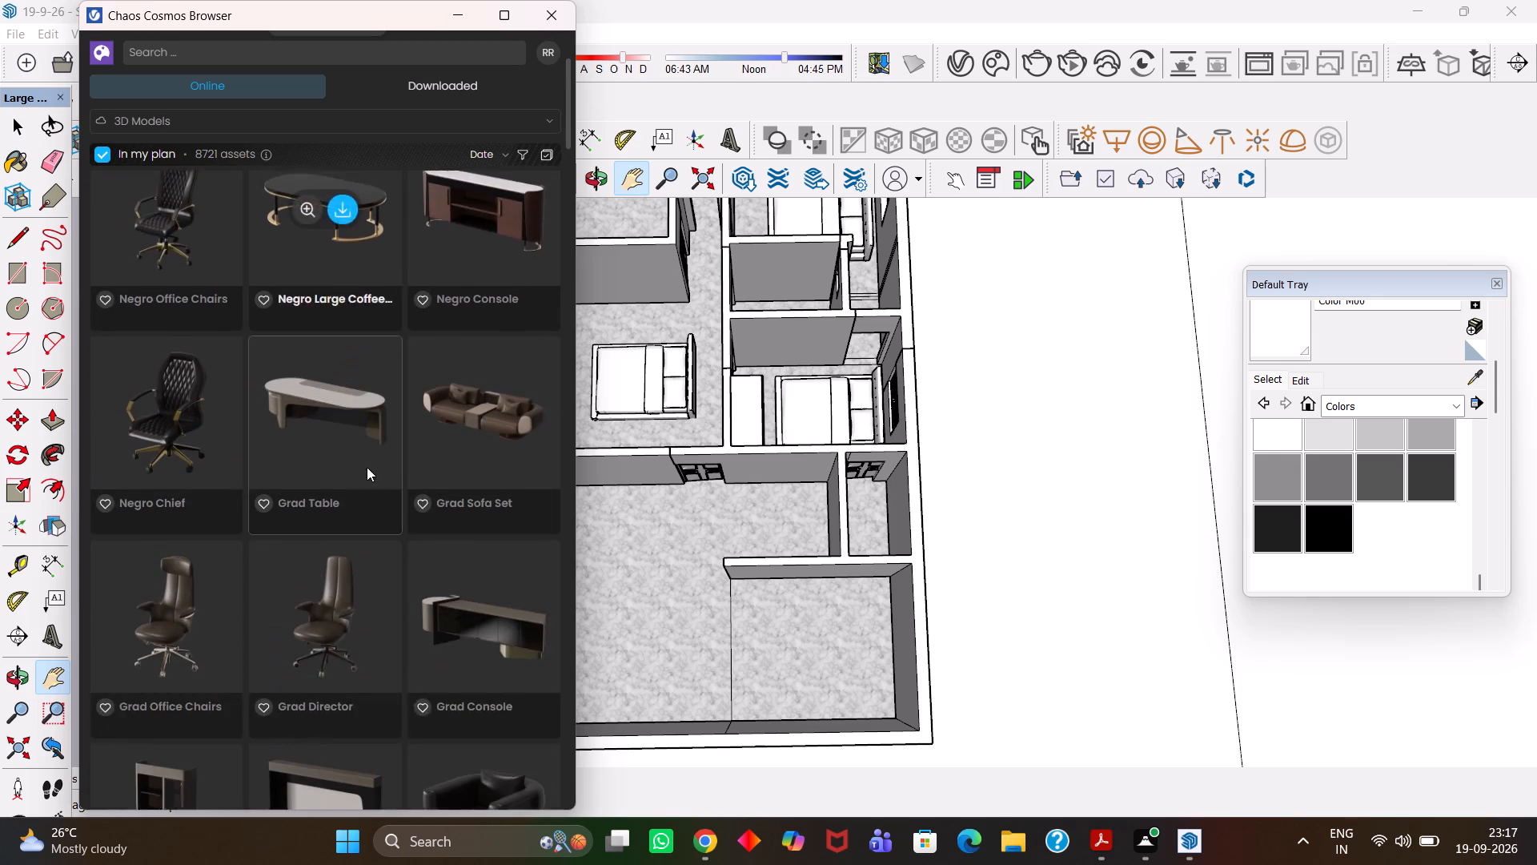
pyautogui.scroll(-2, 367, 467)
pyautogui.scroll(-5, 294, 471)
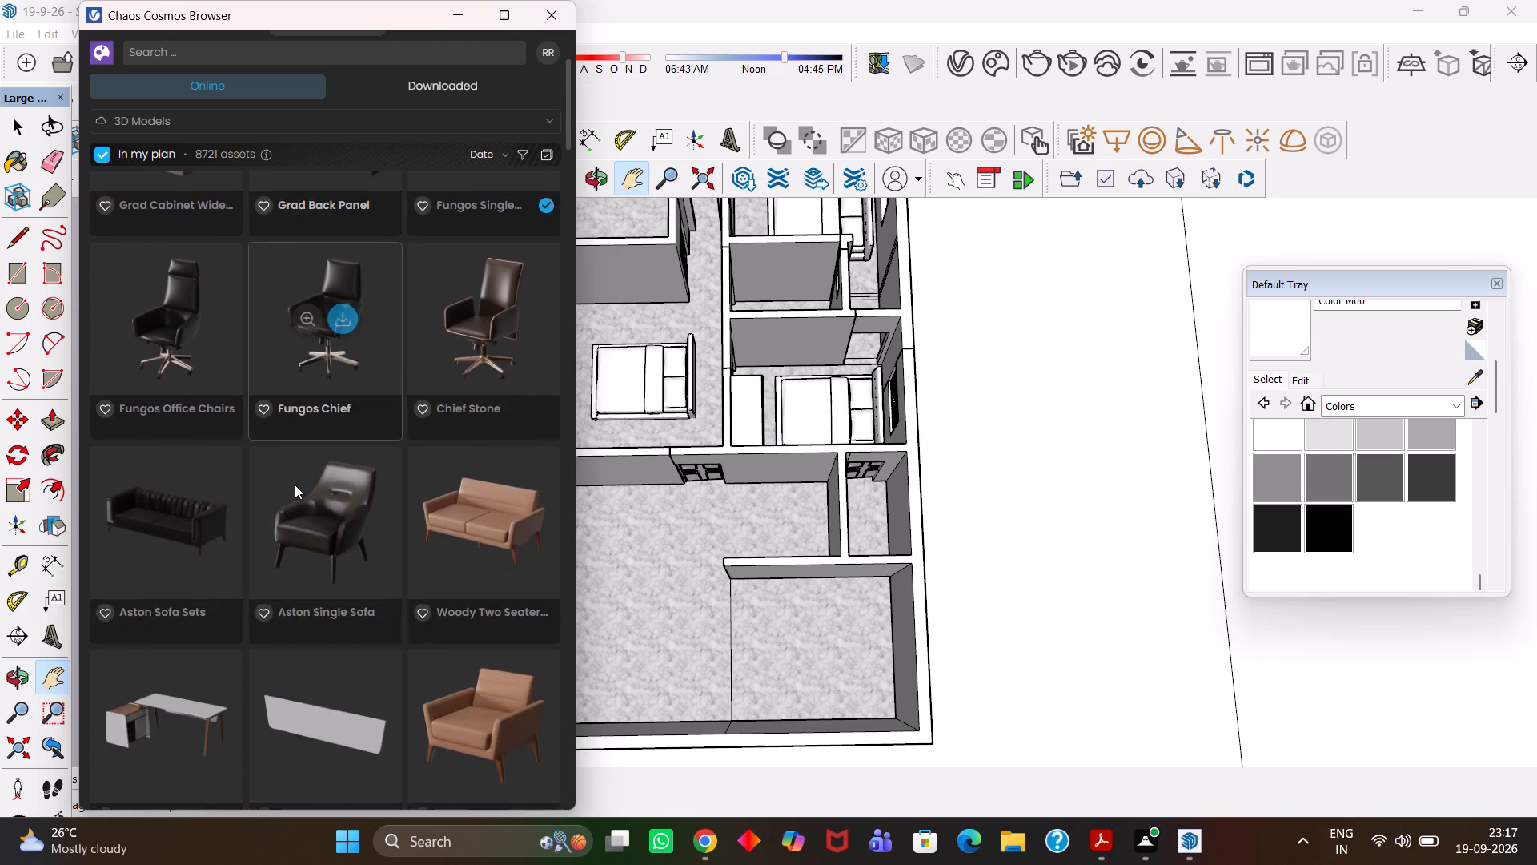
pyautogui.scroll(-7, 295, 485)
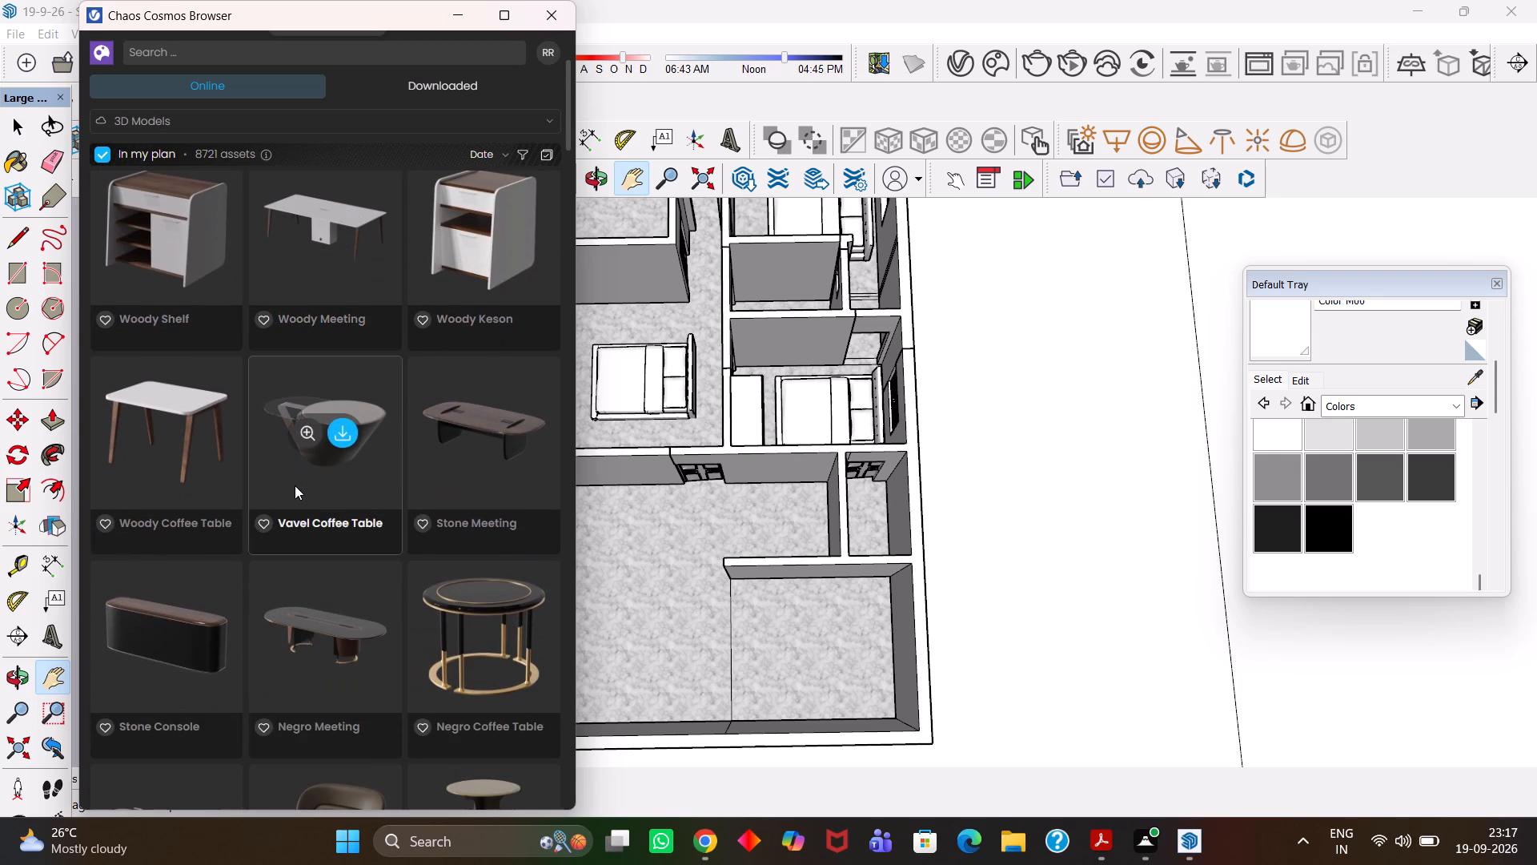
pyautogui.scroll(-5, 295, 485)
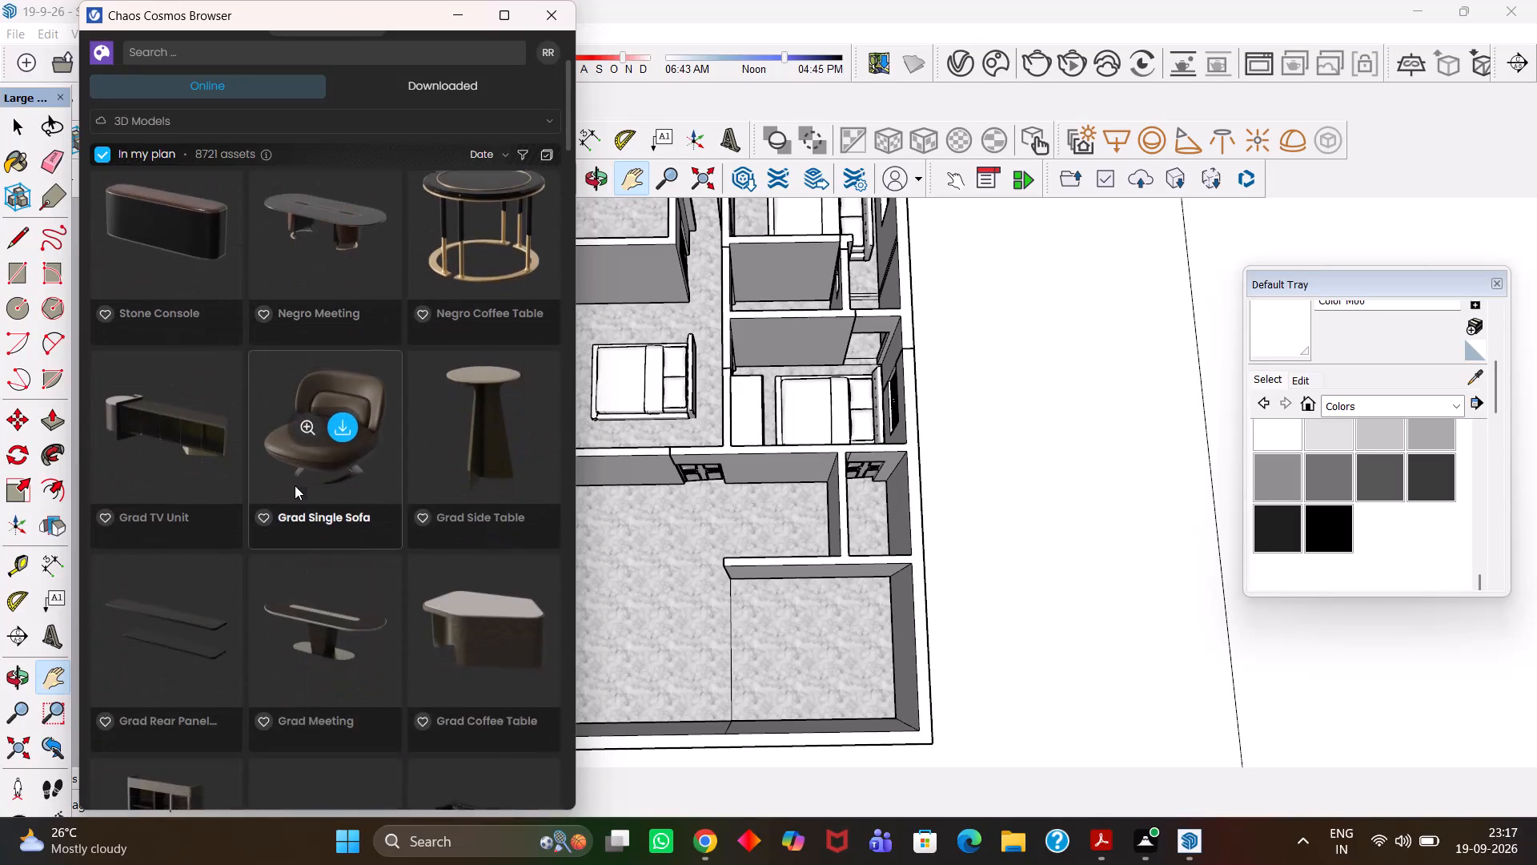
pyautogui.scroll(-9, 295, 485)
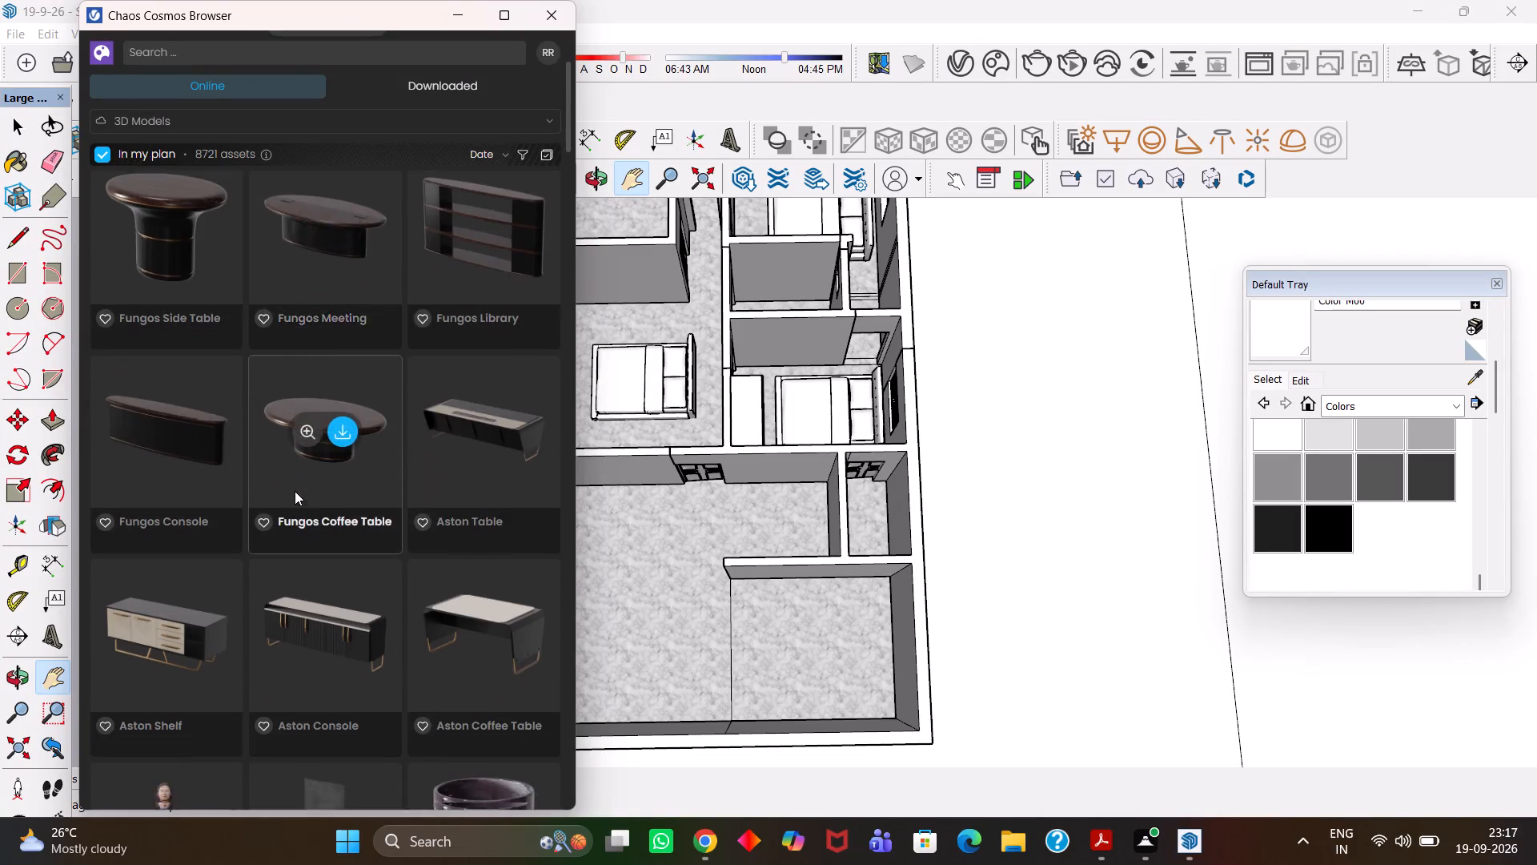
pyautogui.scroll(-10, 295, 491)
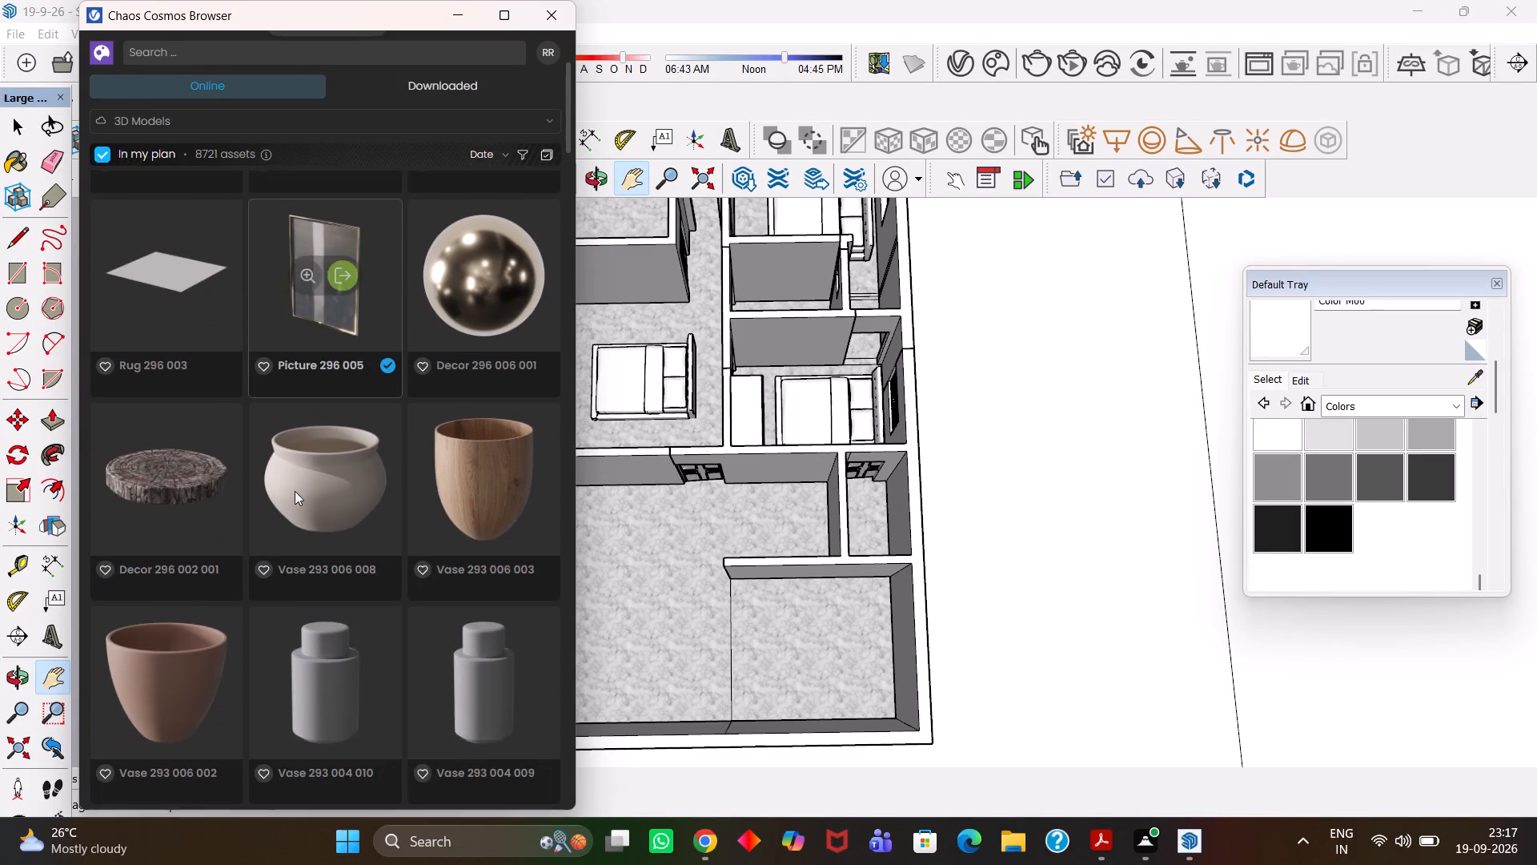
pyautogui.scroll(-12, 295, 491)
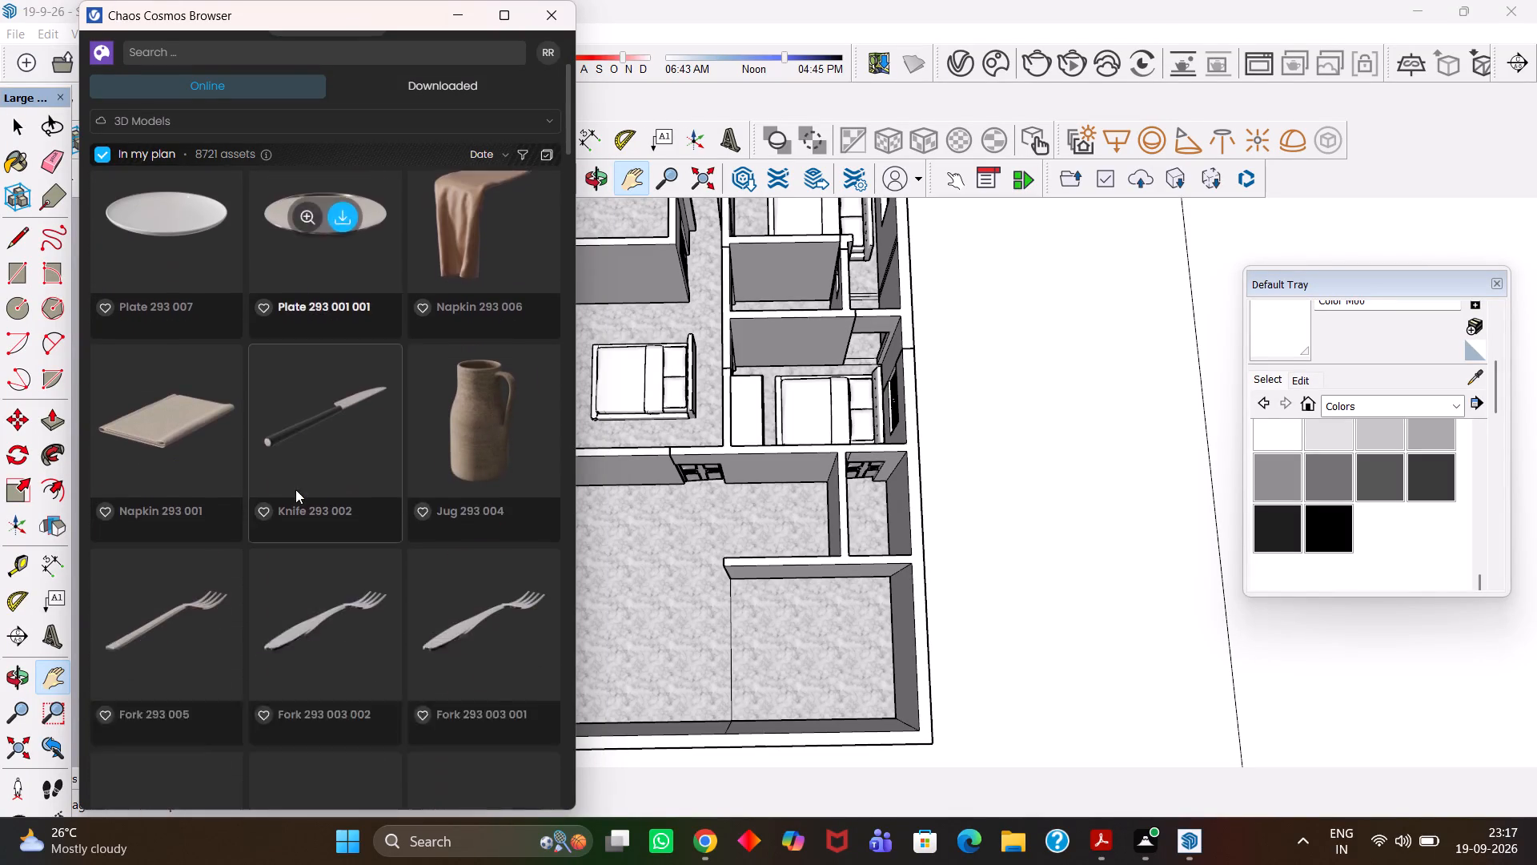
pyautogui.scroll(-2, 295, 489)
pyautogui.scroll(-2, 356, 510)
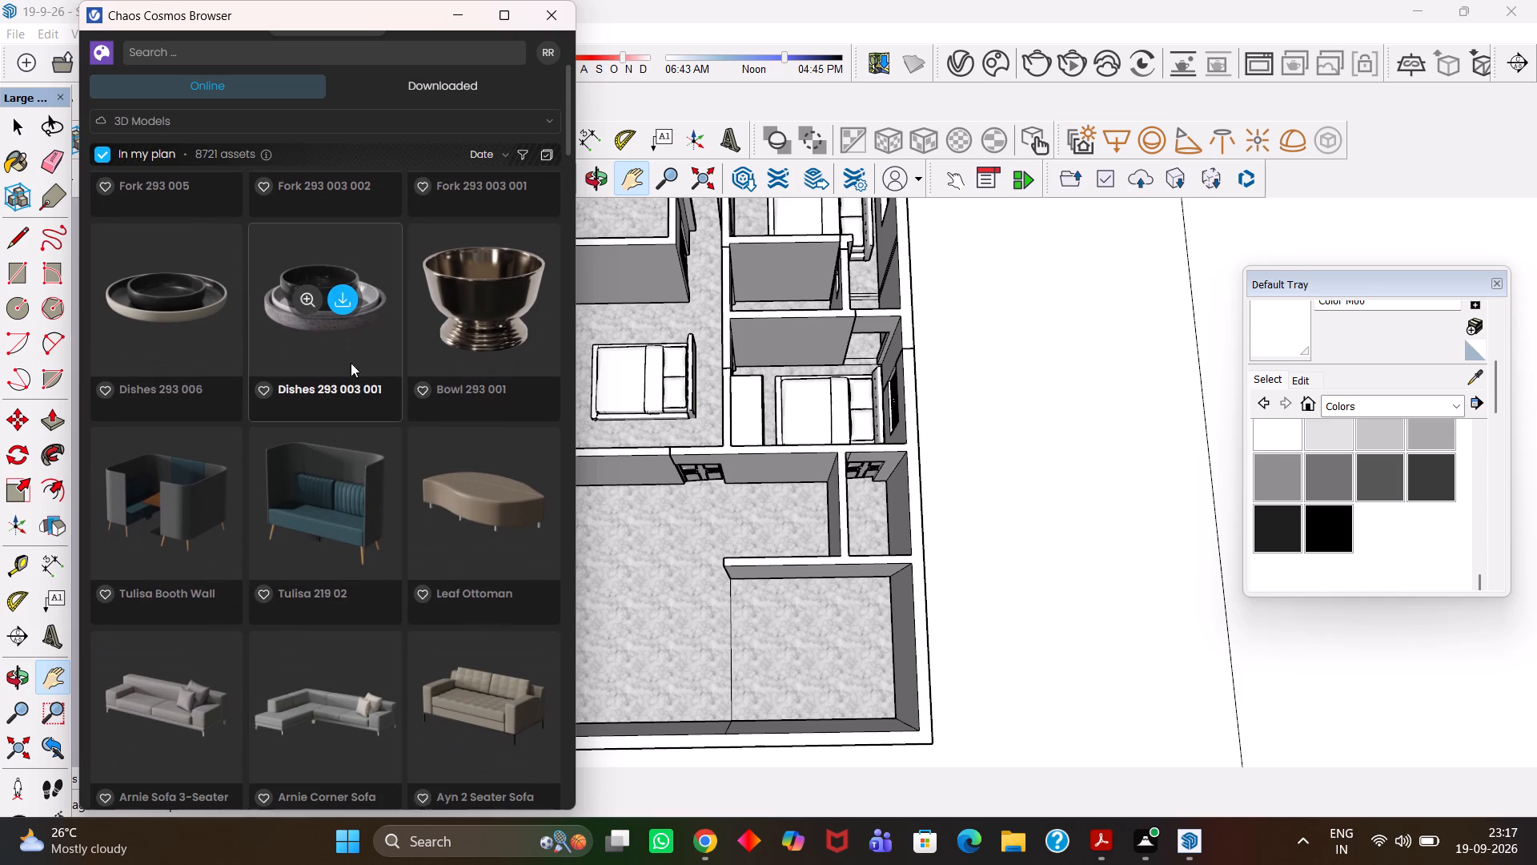
pyautogui.click(452, 13)
# Examine the house's rooms and bed layout from above, ending at the small empty room beside the central bedroom.
pyautogui.scroll(-8, 531, 355)
pyautogui.moveTo(424, 446); pyautogui.dragTo(873, 465, button='middle')
pyautogui.scroll(4, 873, 465)
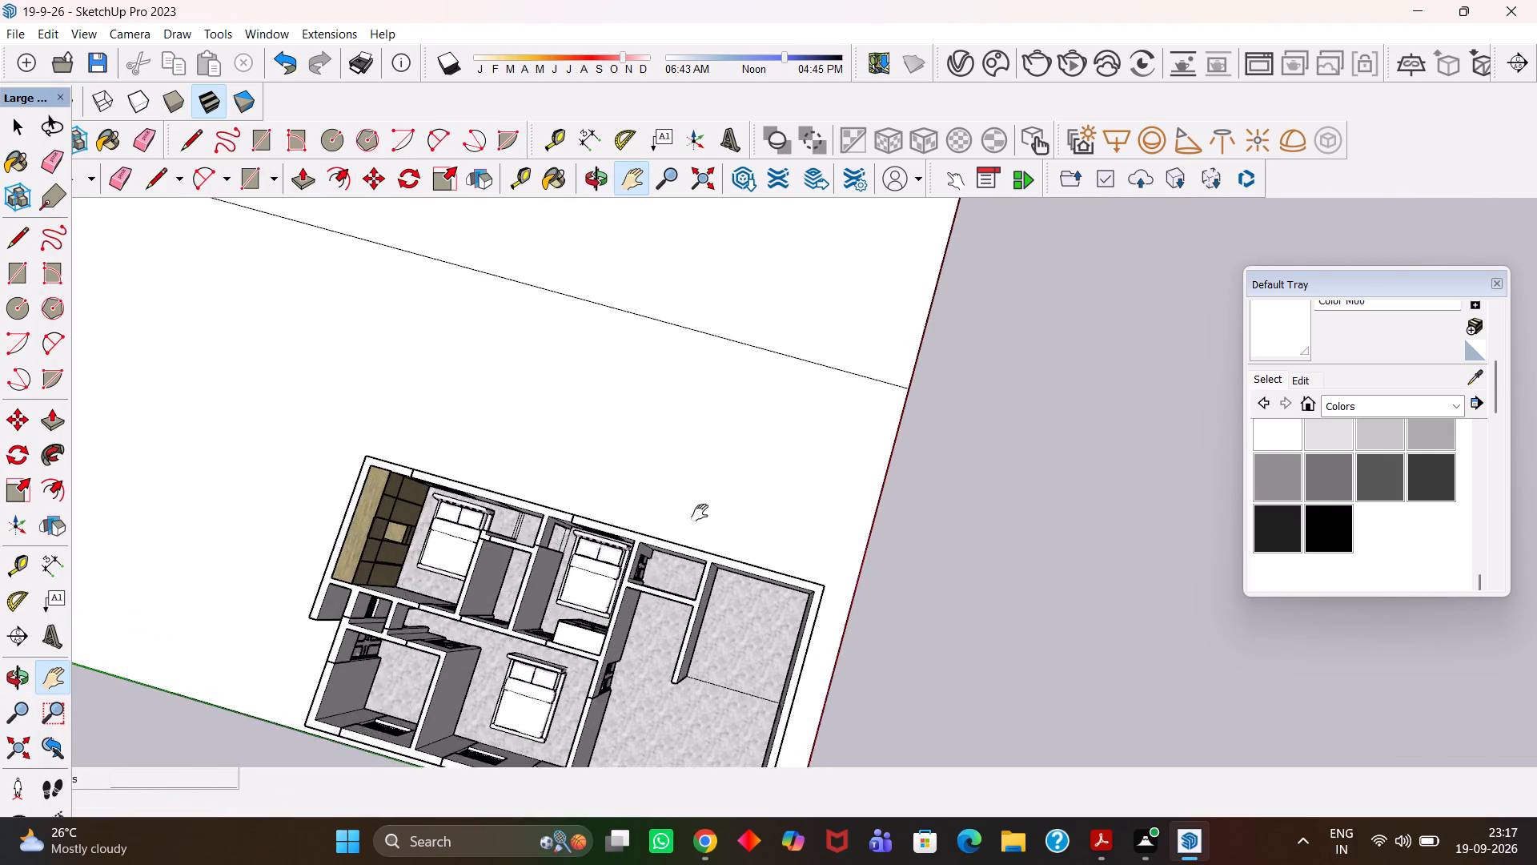
pyautogui.scroll(2, 700, 513)
pyautogui.moveTo(693, 555); pyautogui.dragTo(750, 394)
pyautogui.scroll(-3, 737, 412)
pyautogui.moveTo(760, 509); pyautogui.dragTo(835, 497, button='middle')
pyautogui.scroll(3, 833, 497)
pyautogui.moveTo(707, 498); pyautogui.dragTo(810, 389)
pyautogui.scroll(-2, 792, 420)
pyautogui.moveTo(744, 416); pyautogui.dragTo(779, 438, button='middle')
pyautogui.scroll(4, 809, 432)
pyautogui.moveTo(753, 441); pyautogui.dragTo(809, 449)
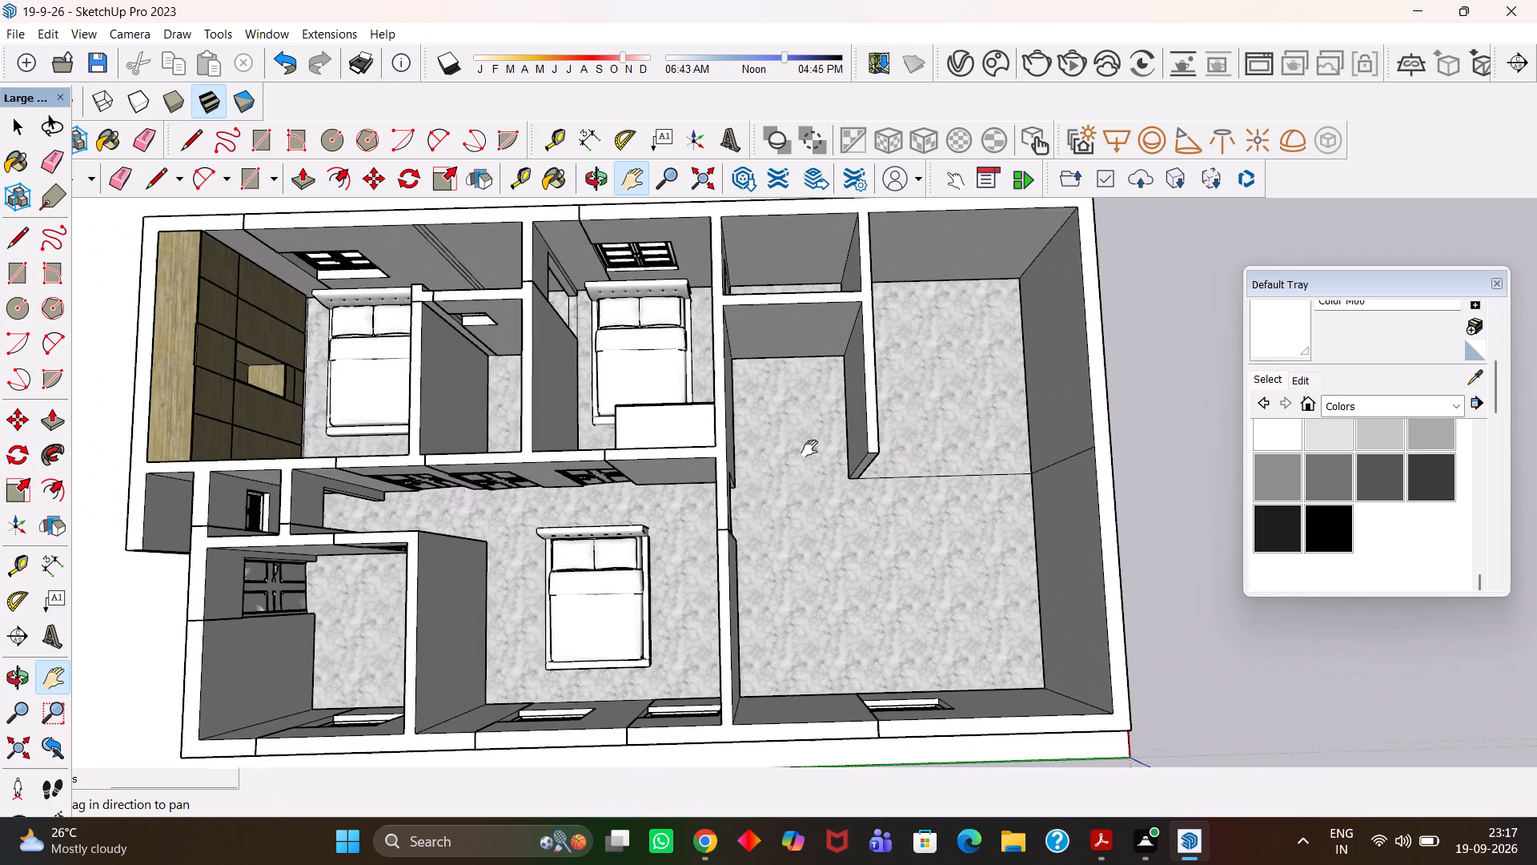
pyautogui.scroll(-3, 813, 449)
pyautogui.moveTo(821, 455); pyautogui.dragTo(793, 464, button='middle')
pyautogui.scroll(3, 793, 464)
pyautogui.moveTo(796, 464); pyautogui.dragTo(842, 461)
pyautogui.moveTo(825, 483); pyautogui.dragTo(849, 483, button='middle')
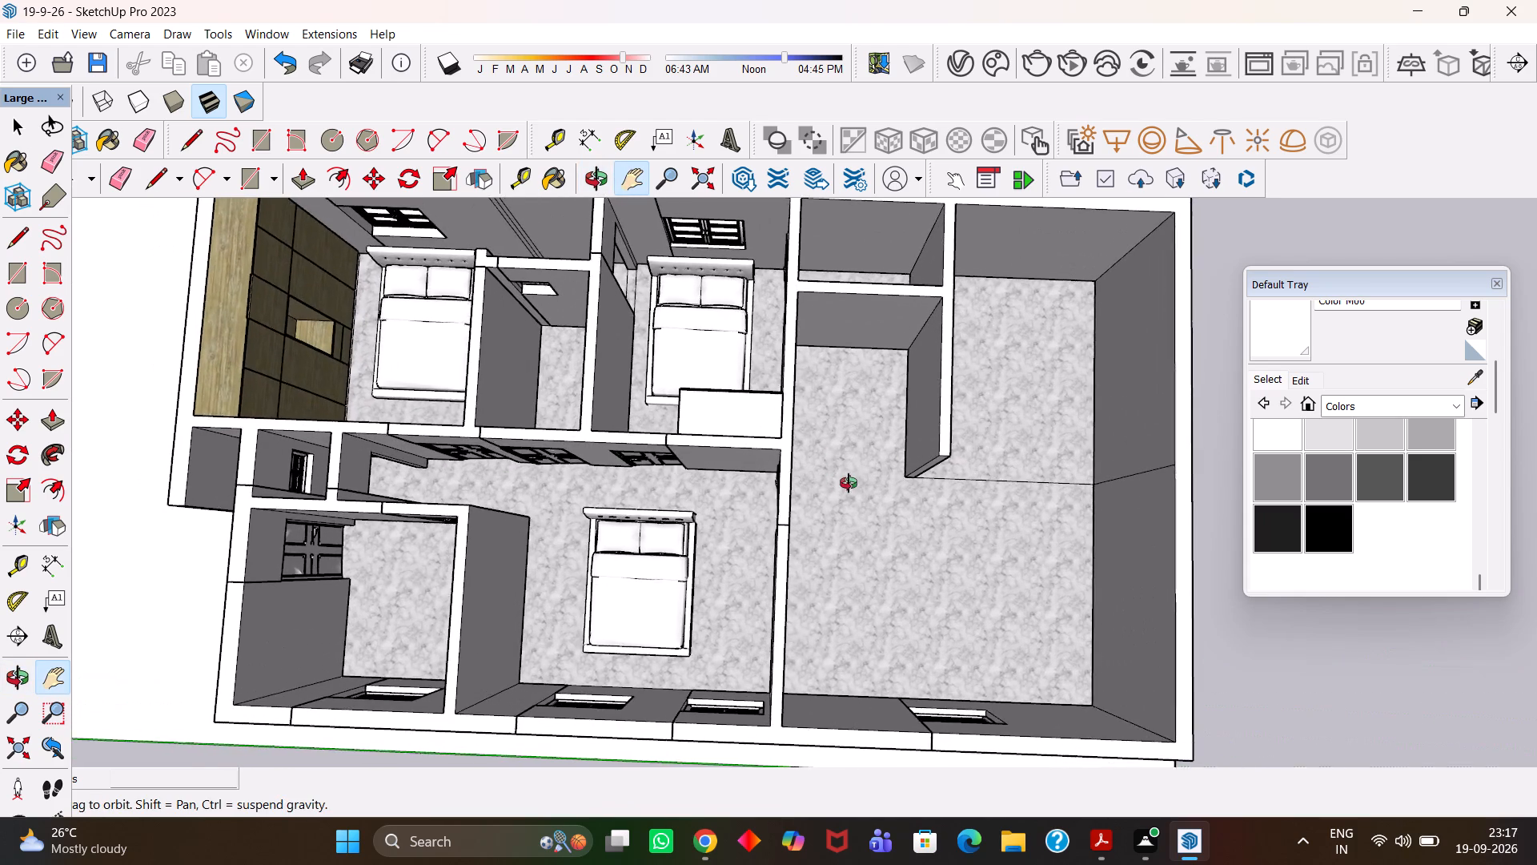
pyautogui.moveTo(849, 483); pyautogui.dragTo(836, 485, button='middle')
pyautogui.scroll(1, 836, 485)
pyautogui.moveTo(825, 485); pyautogui.dragTo(878, 507)
pyautogui.scroll(-3, 861, 511)
pyautogui.moveTo(811, 520); pyautogui.dragTo(818, 521, button='middle')
pyautogui.scroll(1, 821, 521)
pyautogui.moveTo(805, 526); pyautogui.dragTo(922, 521)
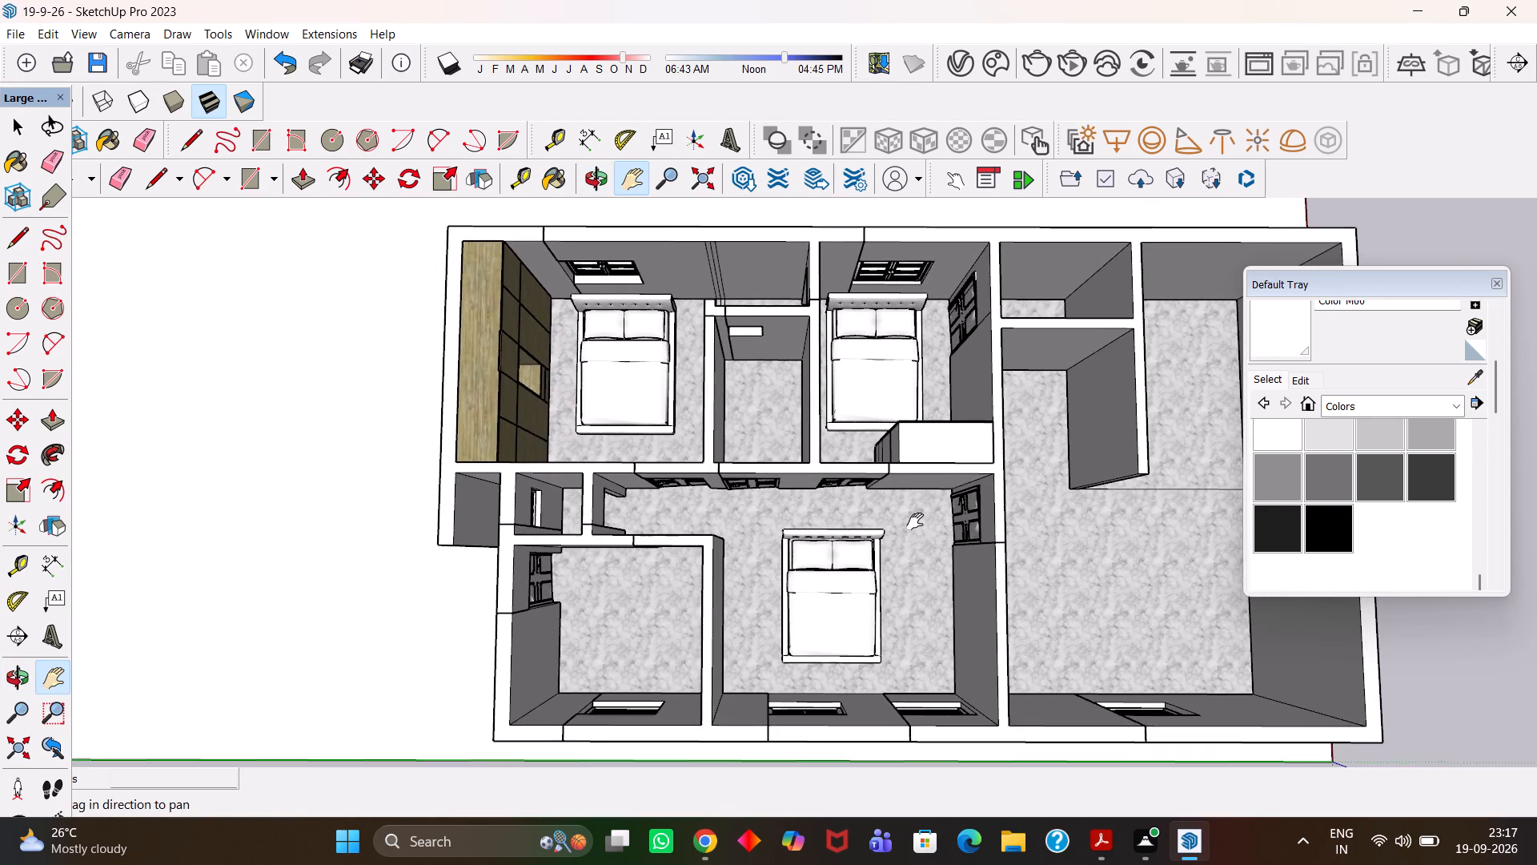
pyautogui.scroll(3, 898, 525)
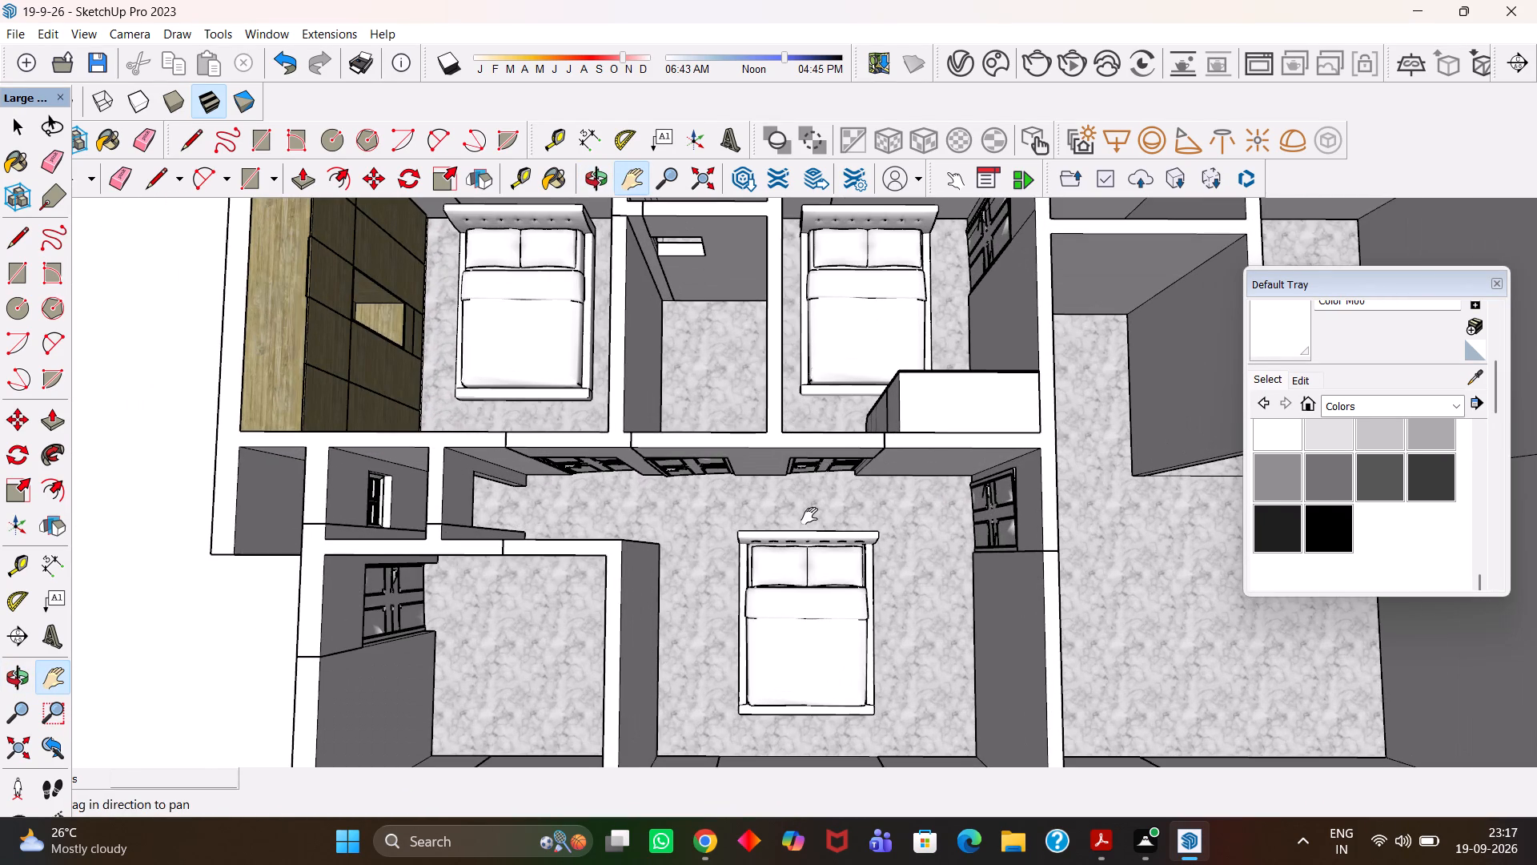
pyautogui.scroll(4, 809, 516)
pyautogui.scroll(-4, 809, 516)
pyautogui.moveTo(754, 541); pyautogui.dragTo(724, 473, button='middle')
pyautogui.scroll(-2, 724, 473)
pyautogui.moveTo(610, 505); pyautogui.dragTo(723, 419)
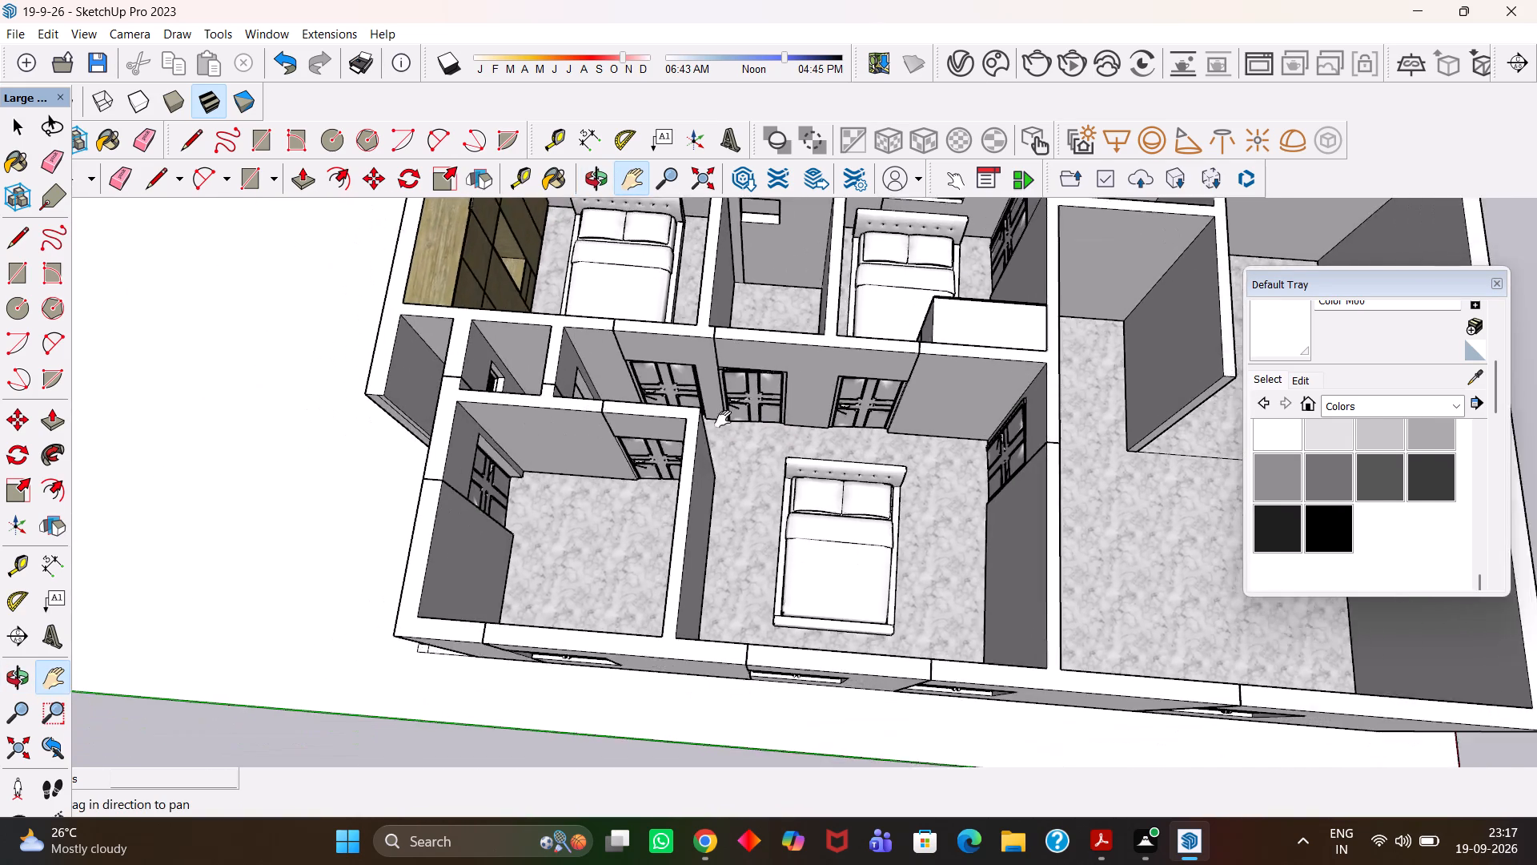
pyautogui.moveTo(723, 419); pyautogui.dragTo(724, 419)
pyautogui.scroll(2, 719, 474)
pyautogui.moveTo(688, 487); pyautogui.dragTo(708, 511, button='middle')
pyautogui.scroll(3, 584, 563)
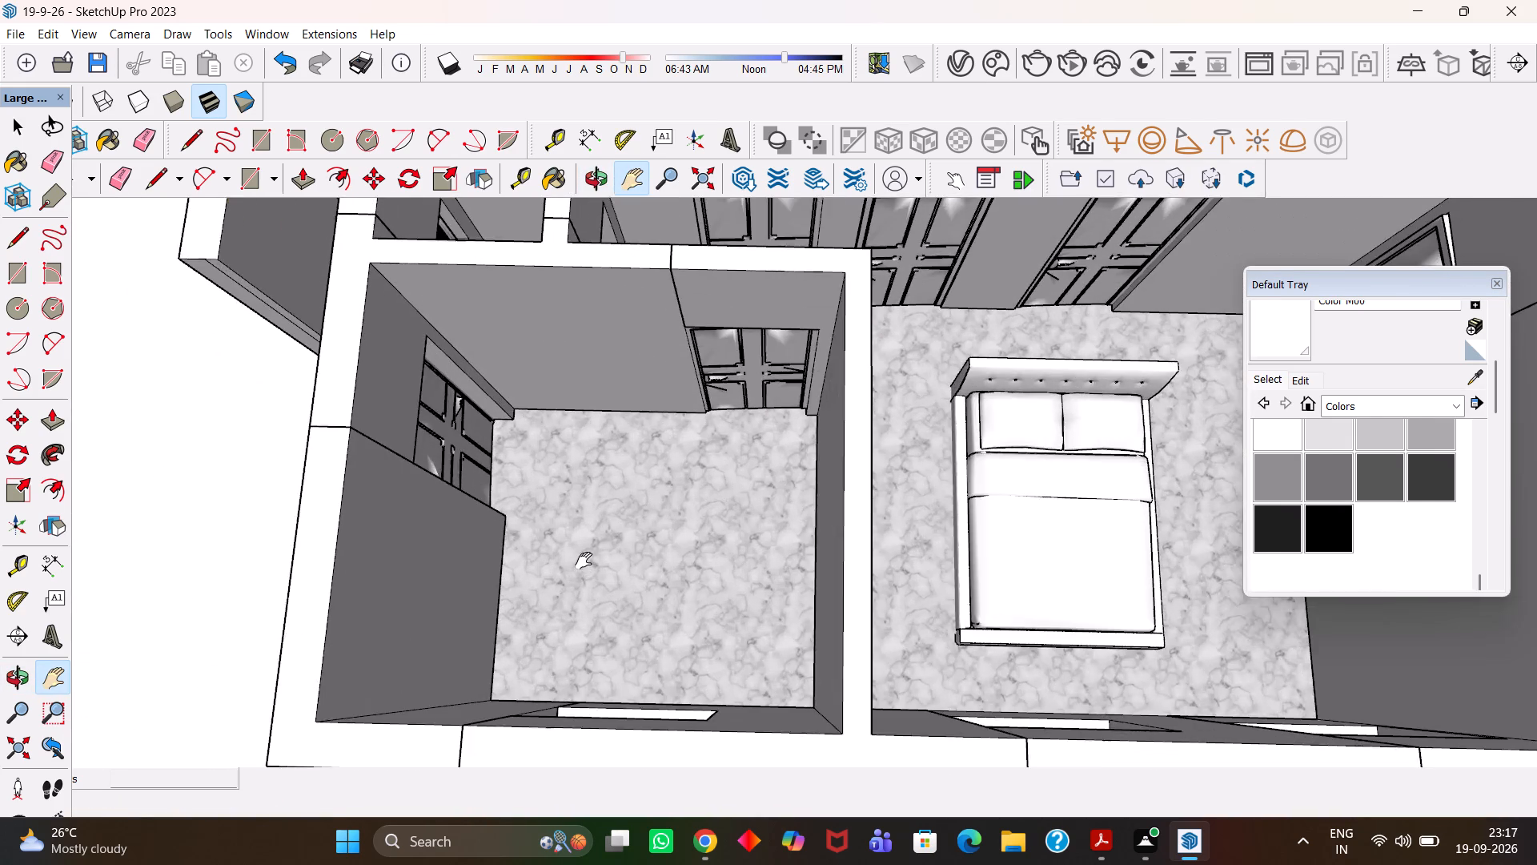
pyautogui.scroll(-4, 584, 561)
pyautogui.moveTo(597, 560); pyautogui.dragTo(587, 581, button='middle')
pyautogui.scroll(2, 587, 581)
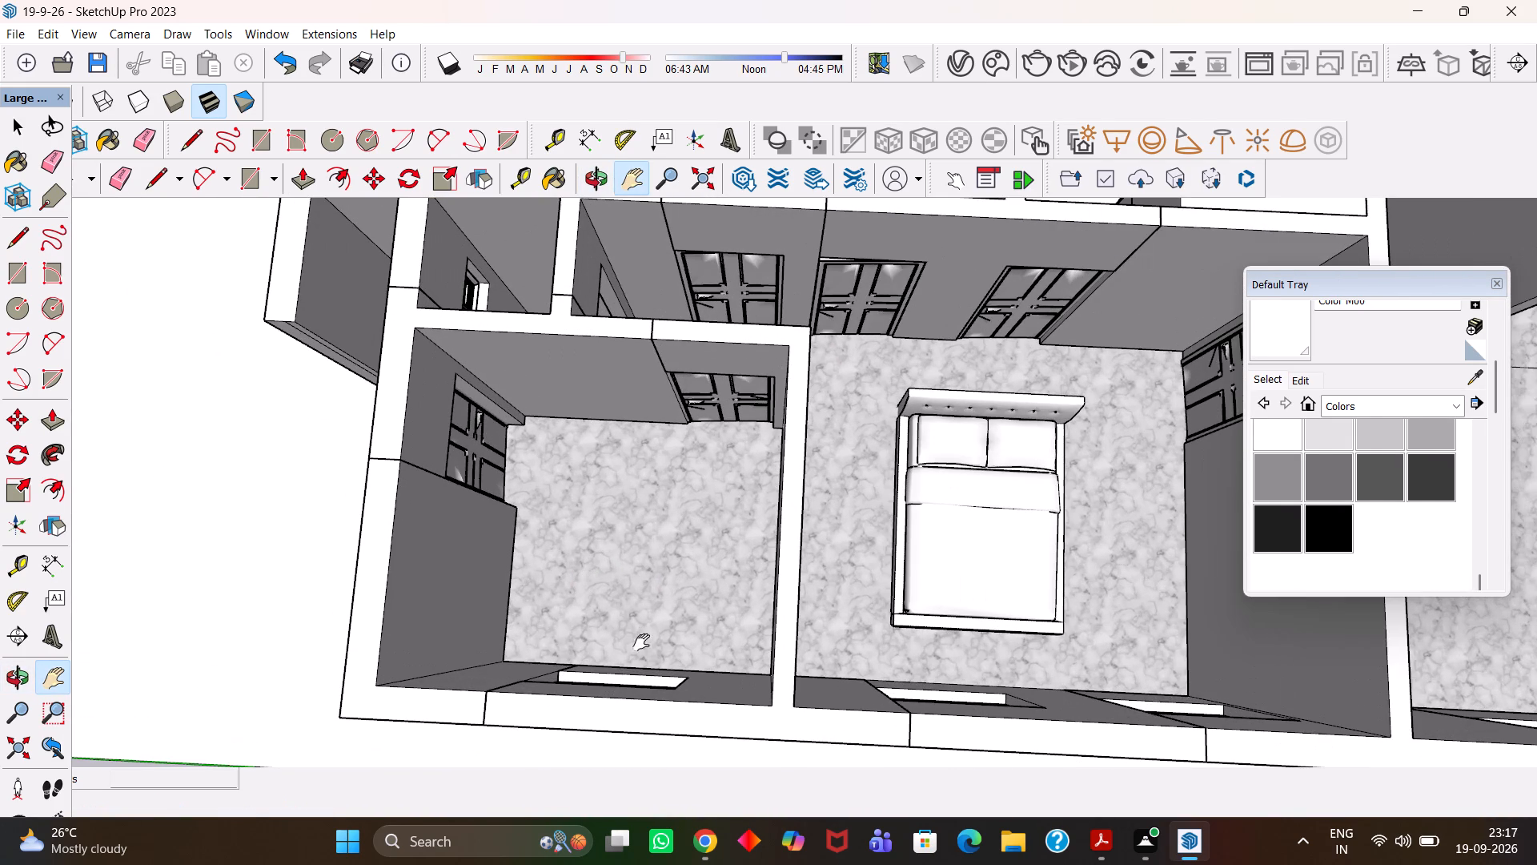
# Place a guide line on the small empty room's floor, 2' in from the base of the window wall.
pyautogui.scroll(5, 654, 658)
pyautogui.press('t')
pyautogui.moveTo(660, 647); pyautogui.dragTo(756, 636)
pyautogui.scroll(1, 735, 640)
pyautogui.press('space')
pyautogui.scroll(3, 722, 649)
pyautogui.press('h')
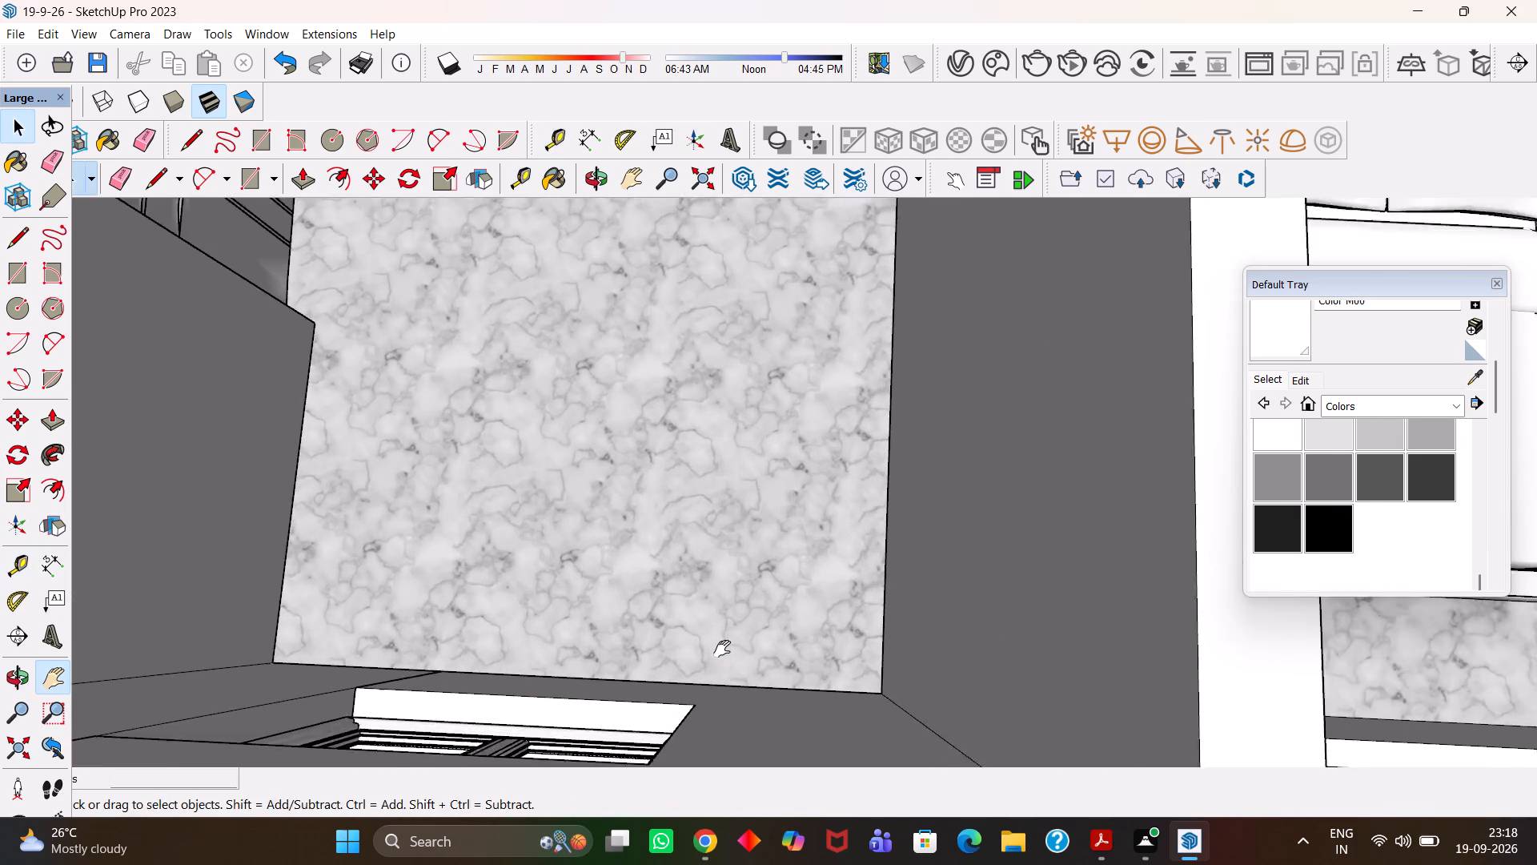
pyautogui.moveTo(657, 632); pyautogui.dragTo(709, 654, button='middle')
pyautogui.scroll(2, 708, 654)
pyautogui.press('h')
pyautogui.moveTo(712, 651); pyautogui.dragTo(821, 568)
pyautogui.scroll(-3, 821, 567)
pyautogui.moveTo(825, 577); pyautogui.dragTo(785, 592, button='middle')
pyautogui.scroll(2, 785, 592)
pyautogui.press('t')
pyautogui.click(873, 610)
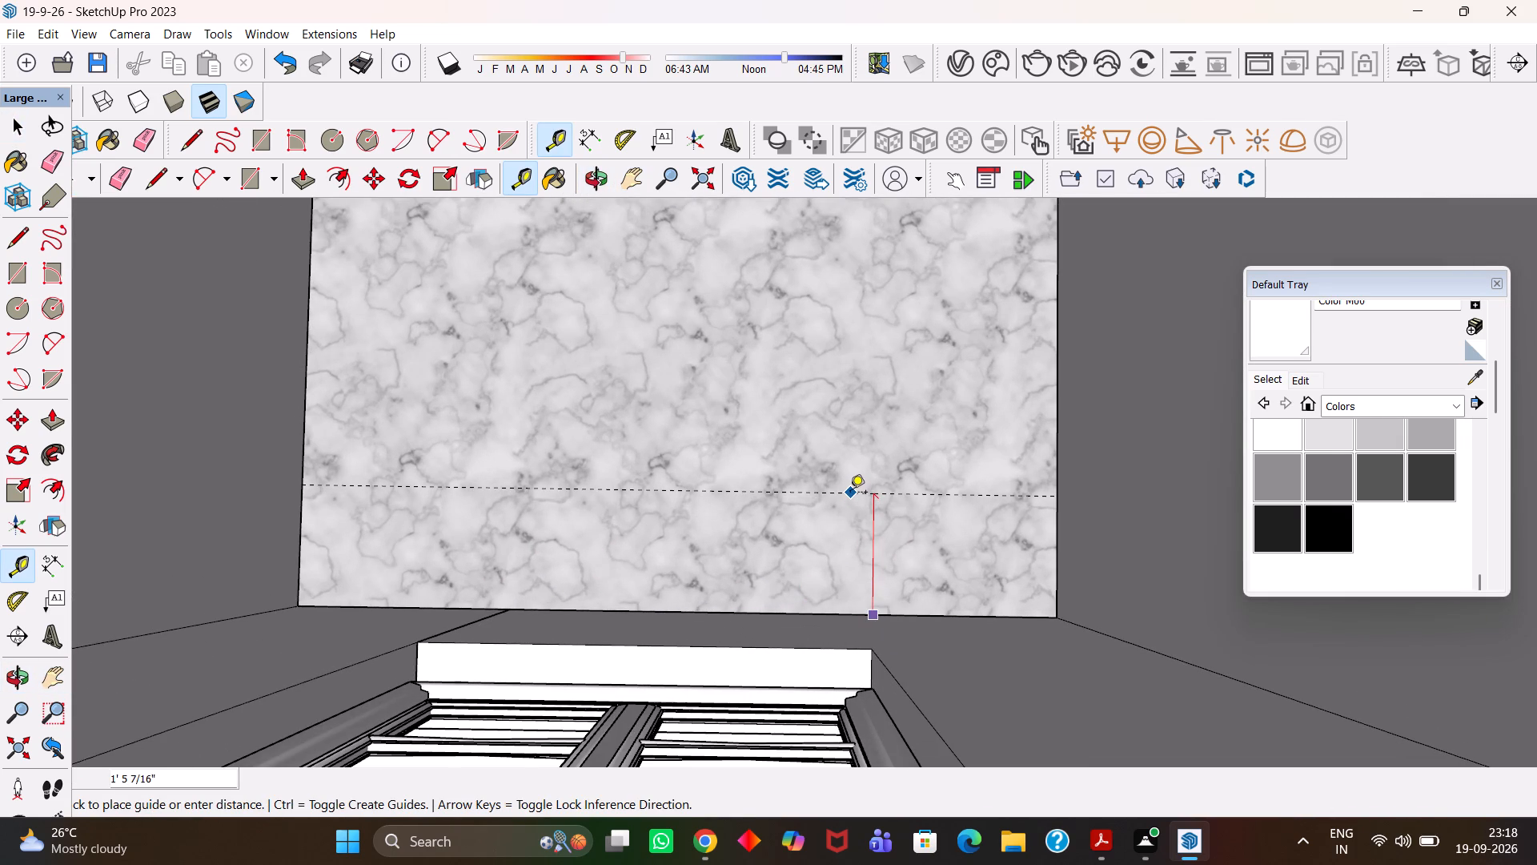
pyautogui.write("2'")
pyautogui.press('Return')
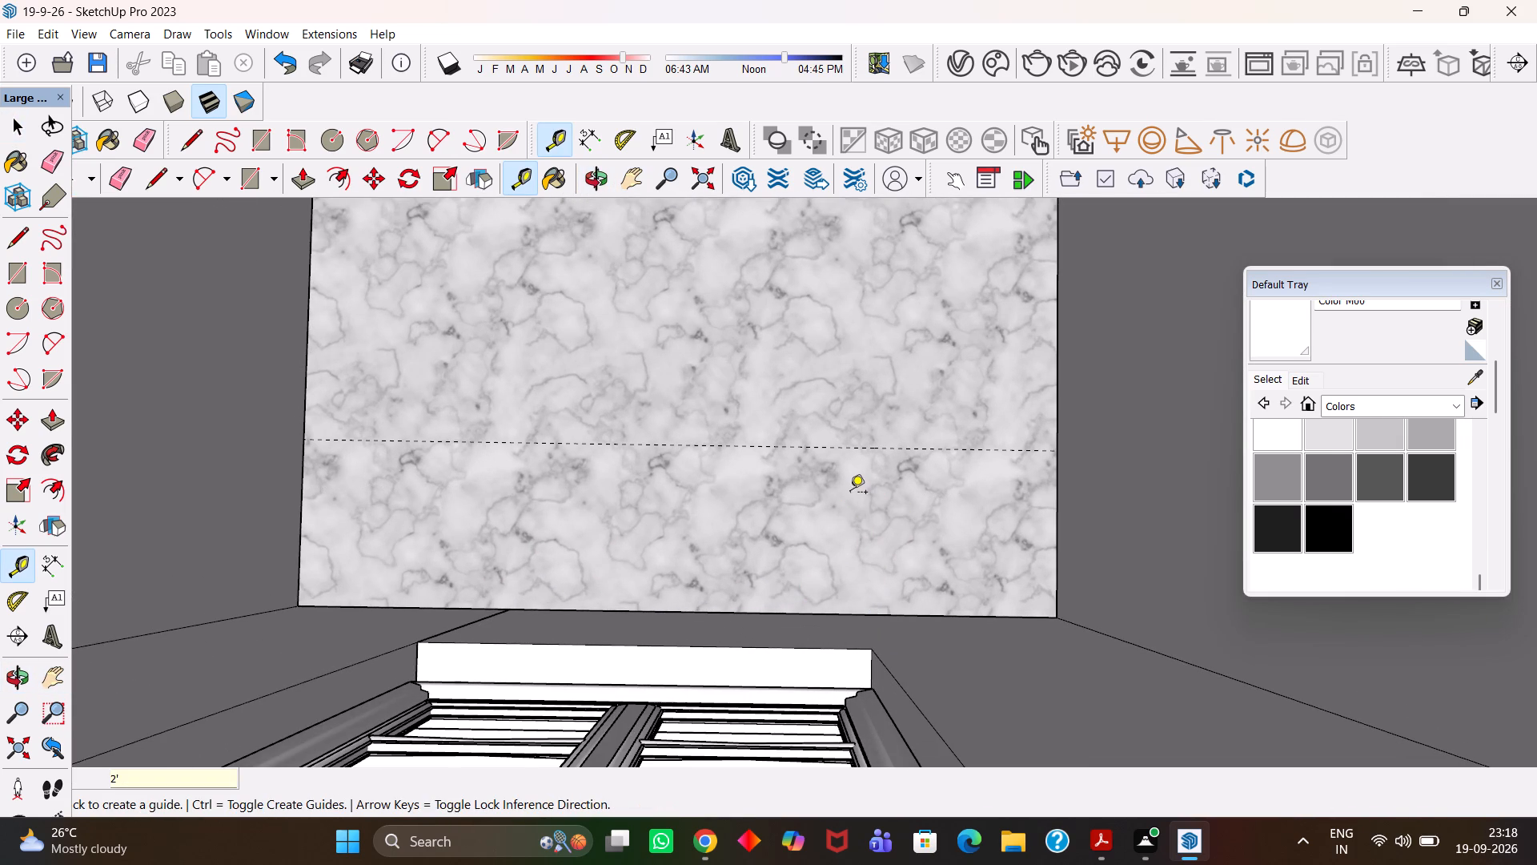
# Draw a 2' deep rectangle across the small room's full floor width, between the guide line and the window wall.
pyautogui.press('h')
pyautogui.scroll(-4, 728, 457)
pyautogui.moveTo(600, 496); pyautogui.dragTo(622, 506, button='middle')
pyautogui.scroll(3, 622, 506)
pyautogui.scroll(-2, 622, 506)
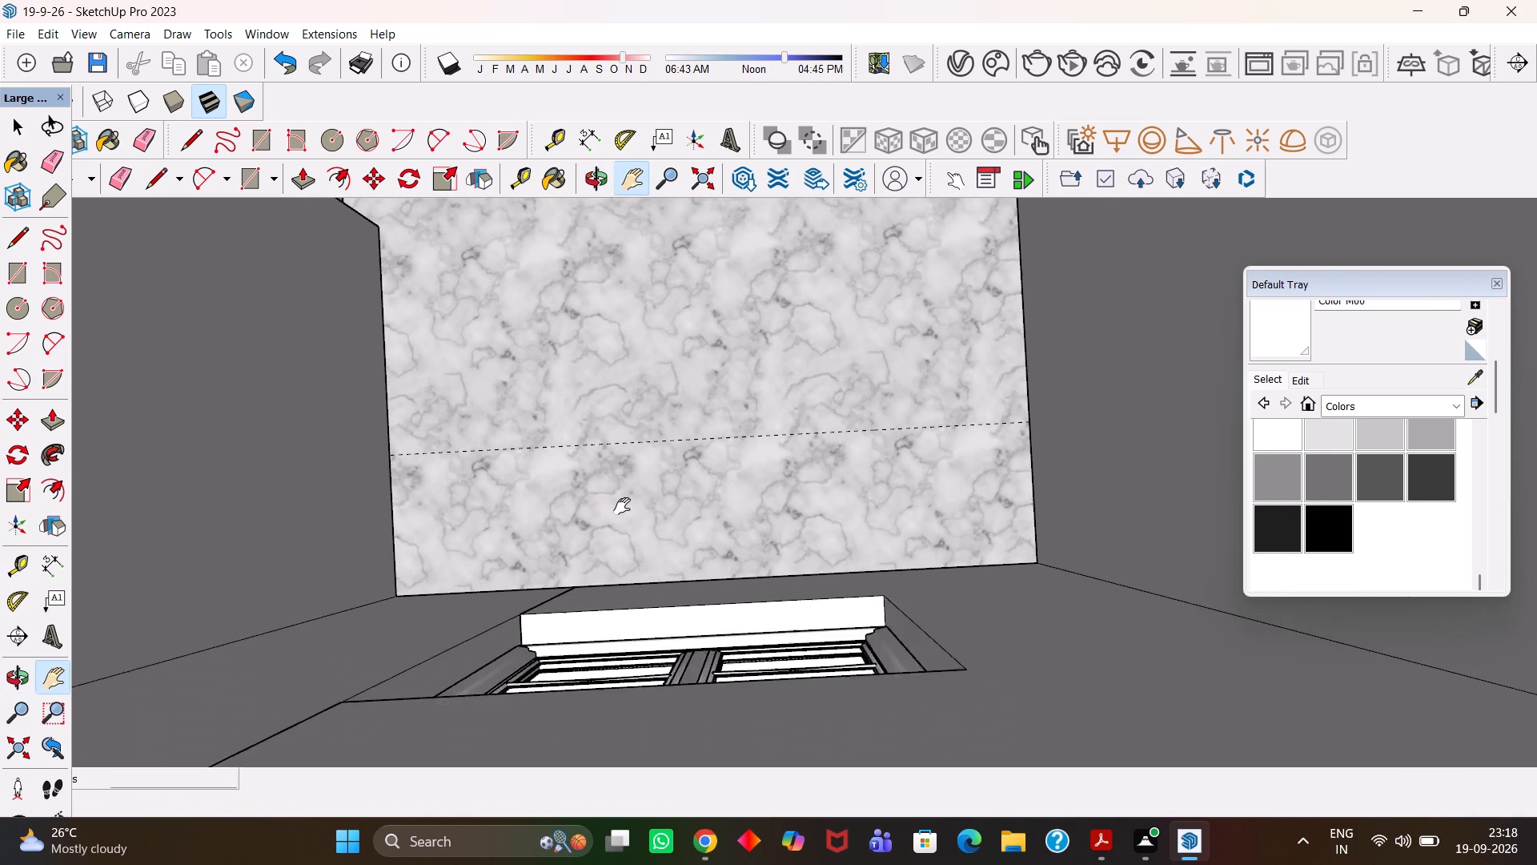
pyautogui.press('h')
pyautogui.moveTo(622, 506); pyautogui.dragTo(632, 524)
pyautogui.press('space')
pyautogui.click(625, 516)
pyautogui.scroll(4, 625, 516)
pyautogui.press('r')
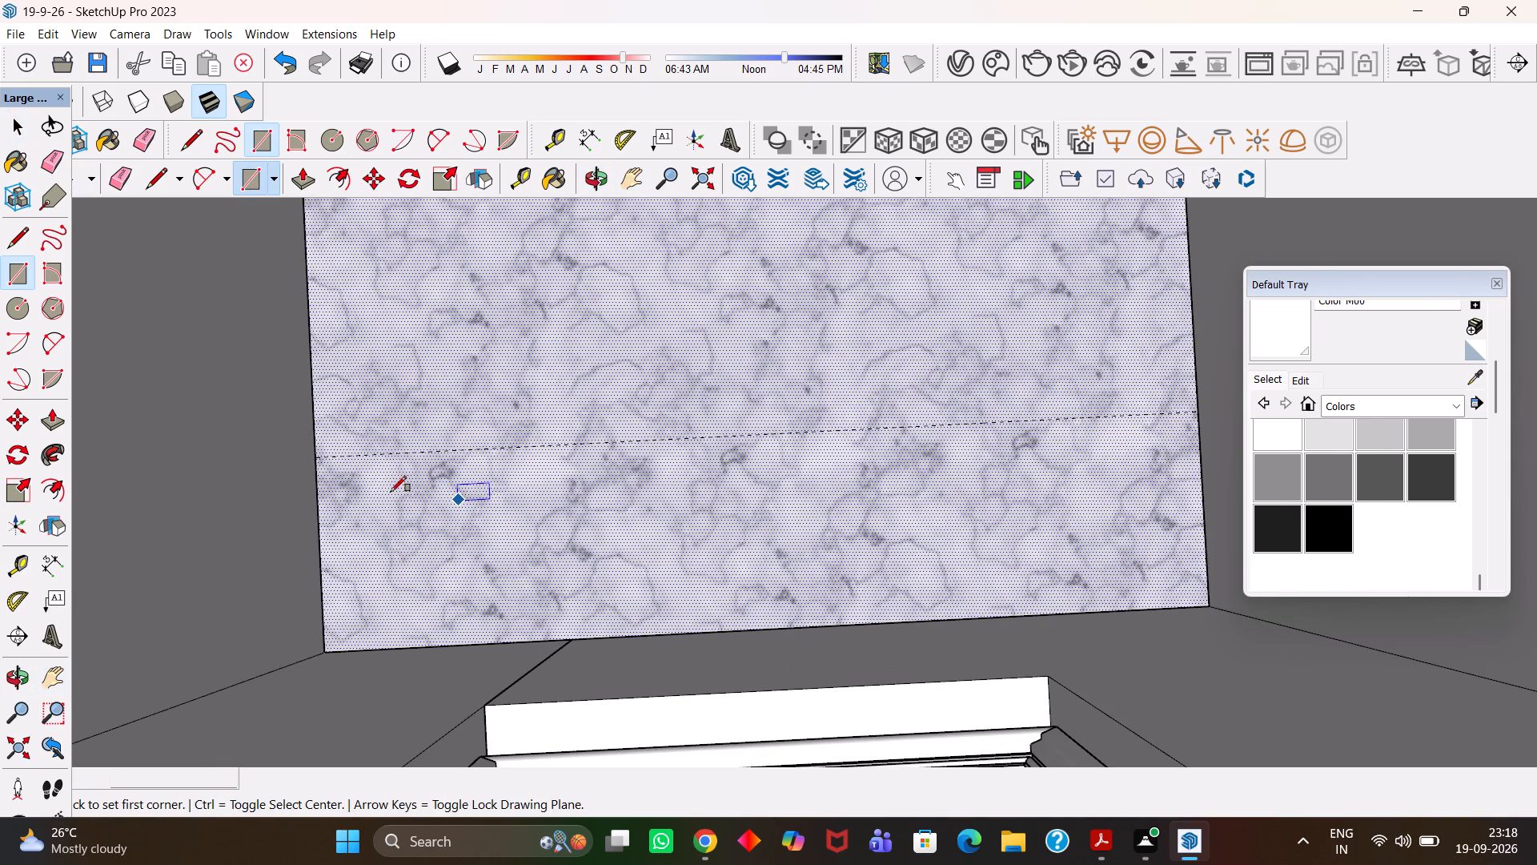
pyautogui.click(311, 455)
pyautogui.press('space')
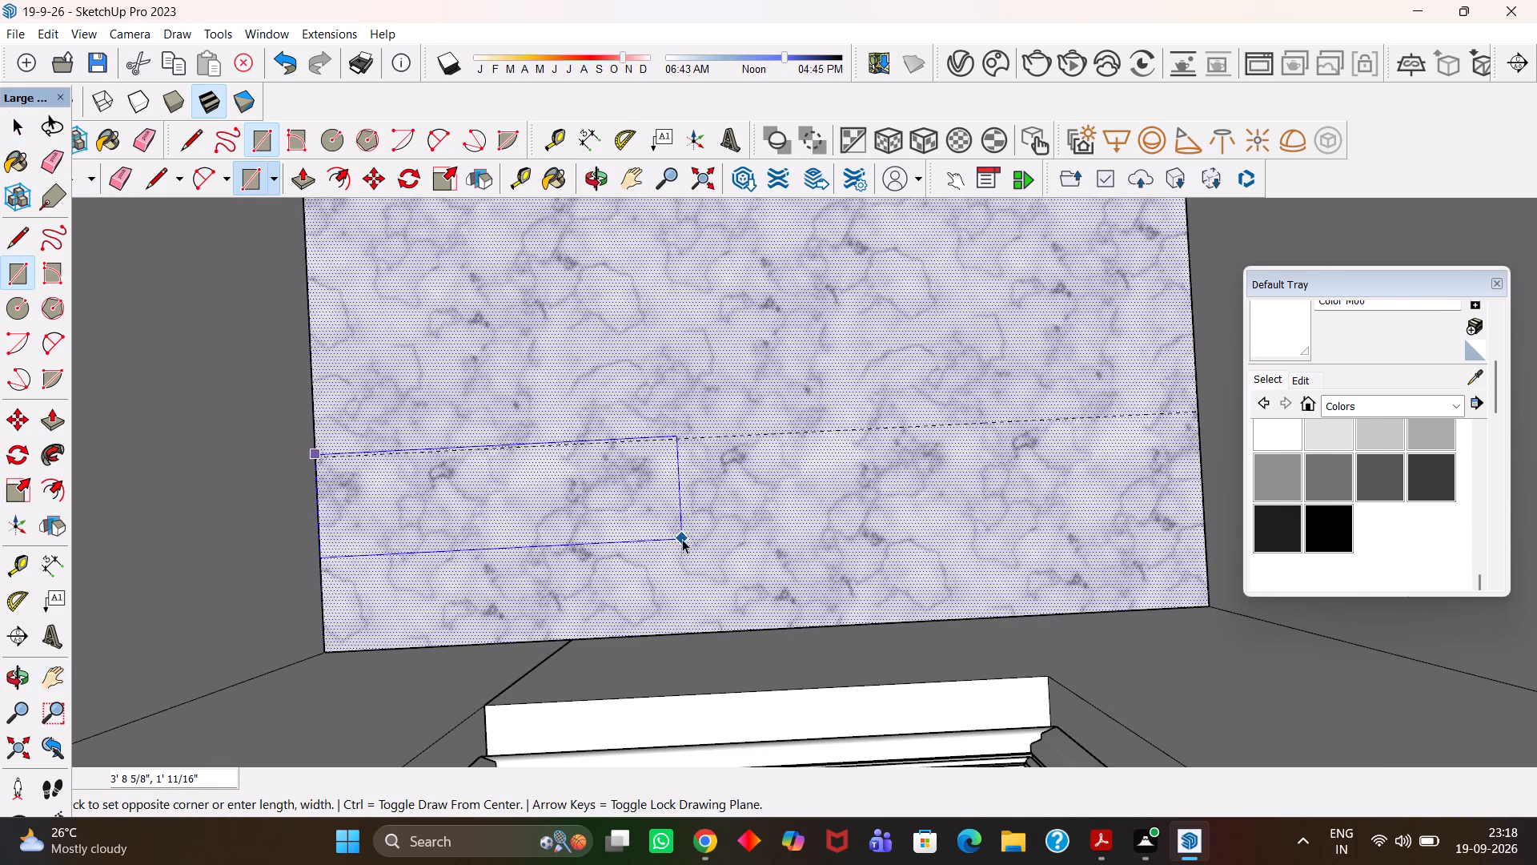
pyautogui.press('h')
pyautogui.scroll(-3, 682, 539)
pyautogui.moveTo(856, 542); pyautogui.dragTo(780, 554)
pyautogui.press('r')
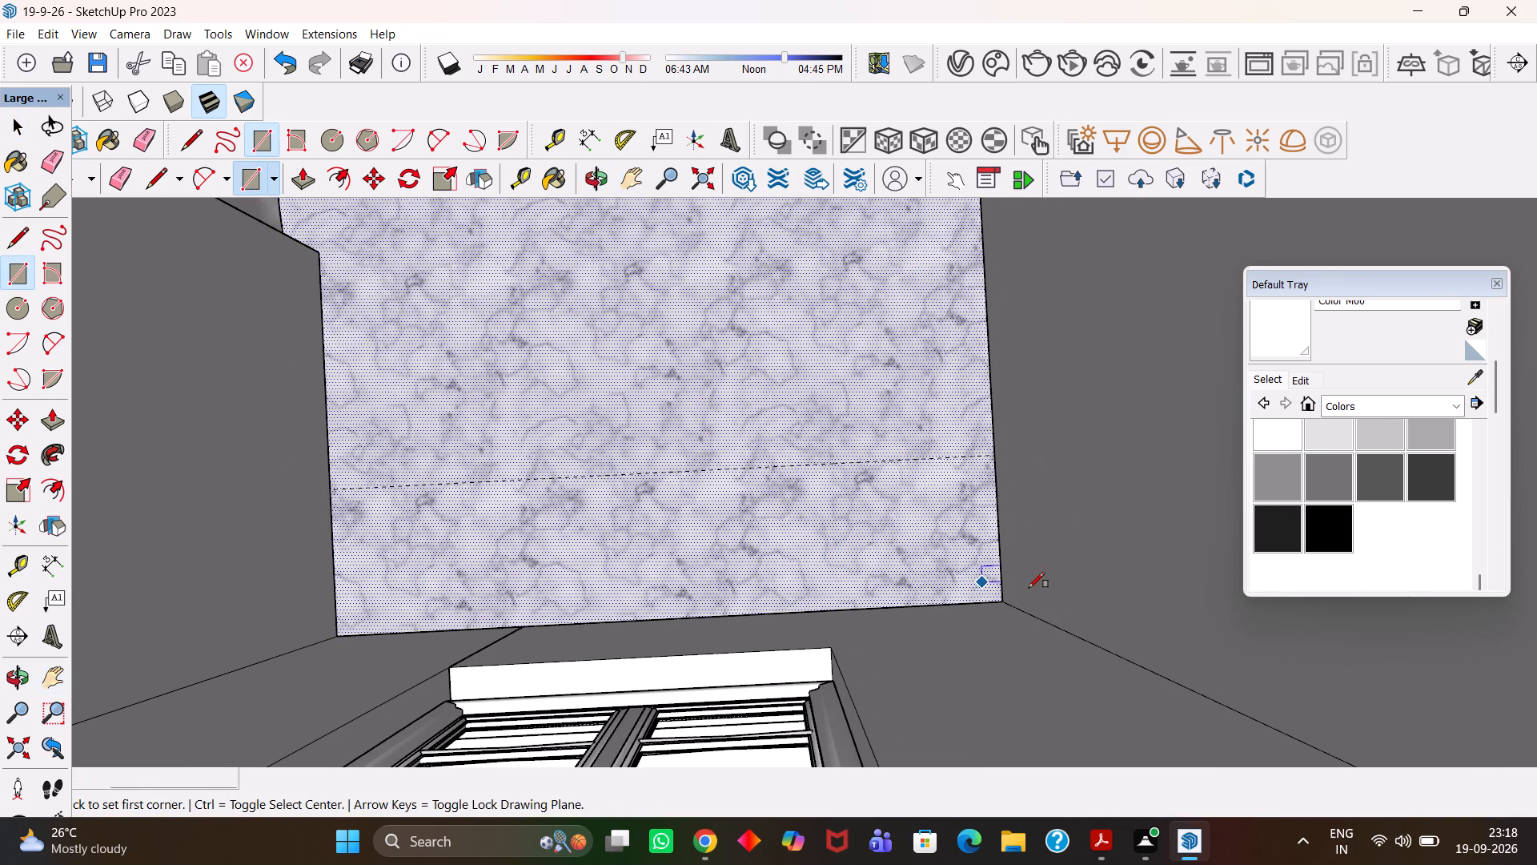
pyautogui.click(1001, 599)
pyautogui.scroll(1, 350, 486)
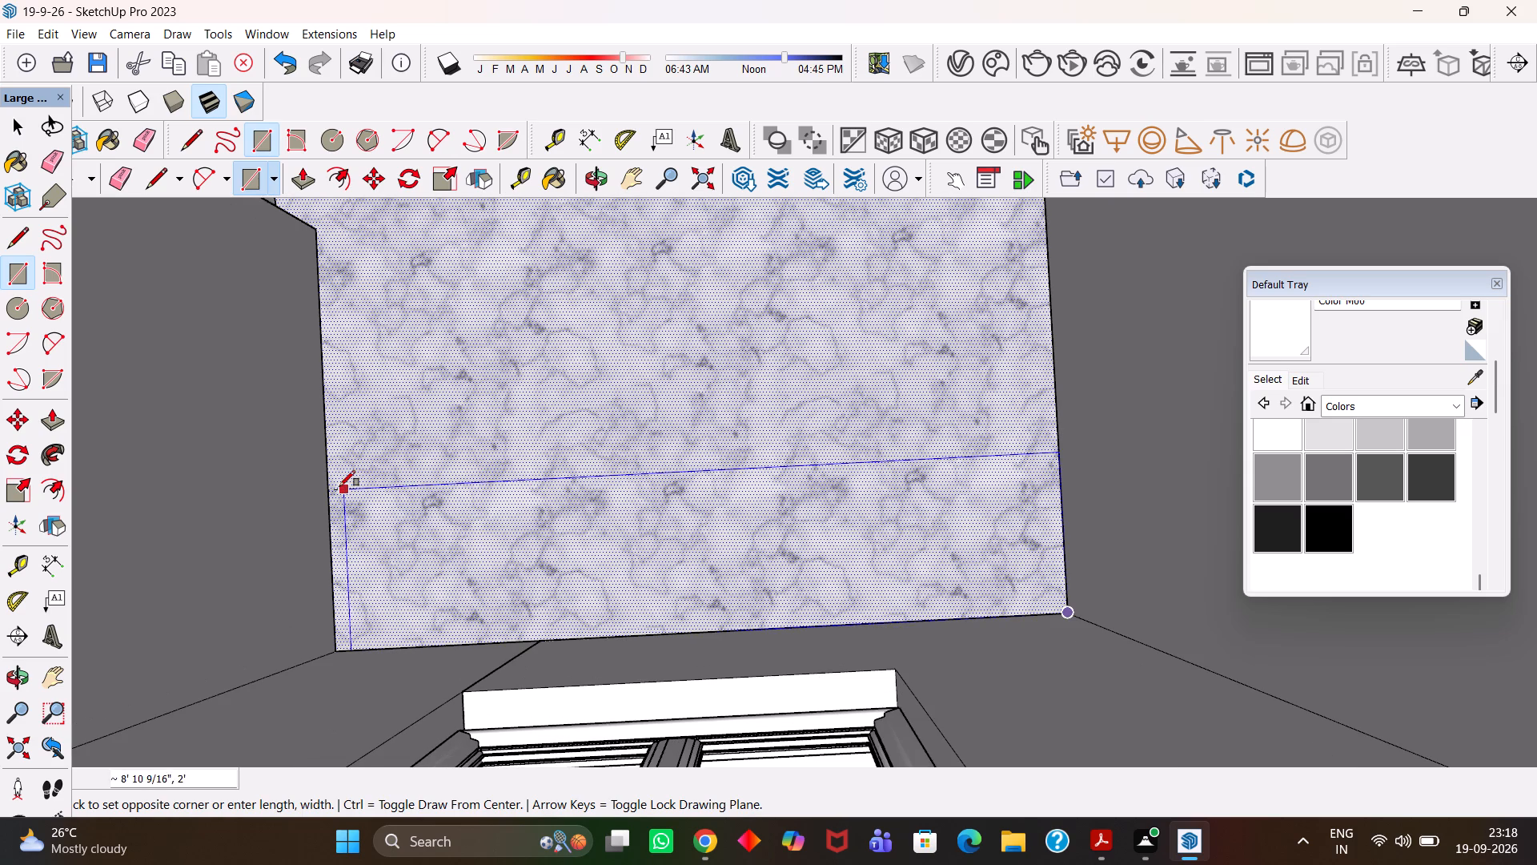
pyautogui.click(330, 486)
# Paint the 2' deep floor strip beside the small room's window wall plain white.
pyautogui.scroll(-8, 413, 497)
pyautogui.press('b')
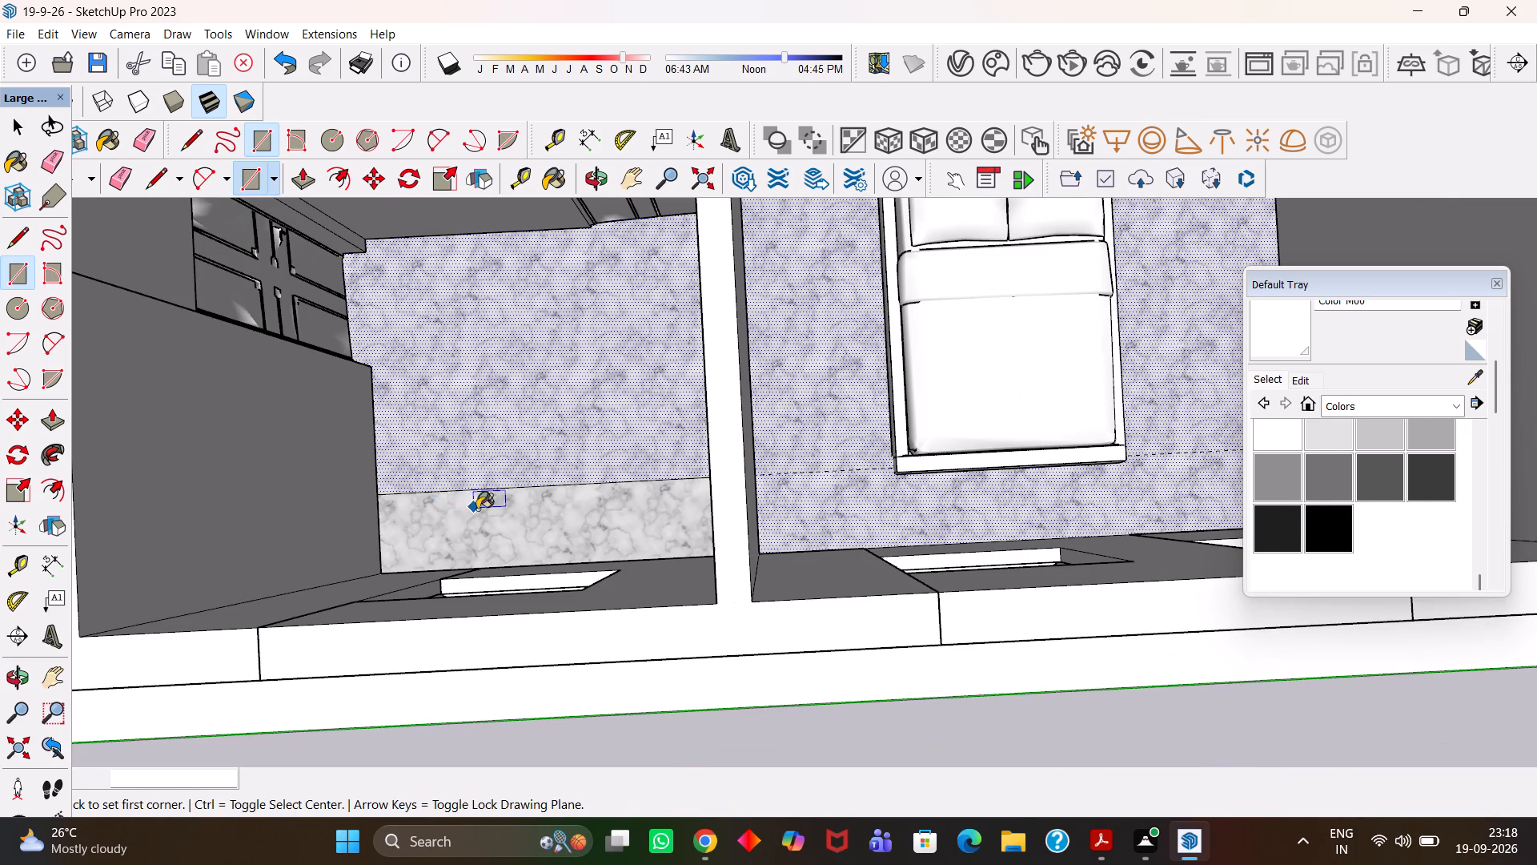
pyautogui.click(1290, 338)
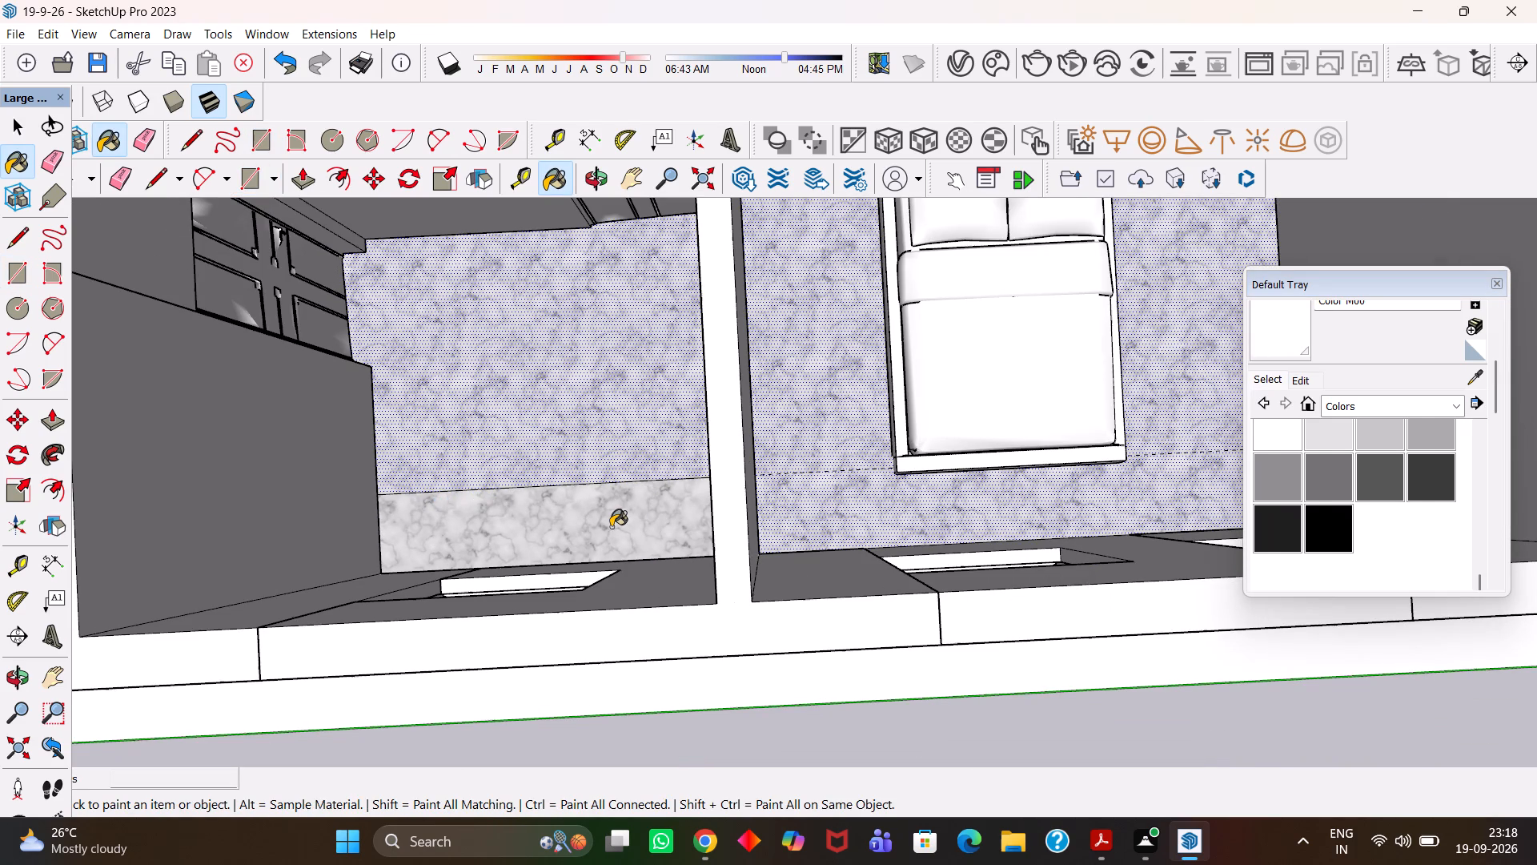
pyautogui.click(608, 530)
# Copy the white strip from the small room to the ground outside the window wall, about 7' 11" away.
pyautogui.press('h')
pyautogui.scroll(-8, 604, 540)
pyautogui.moveTo(545, 513); pyautogui.dragTo(749, 509)
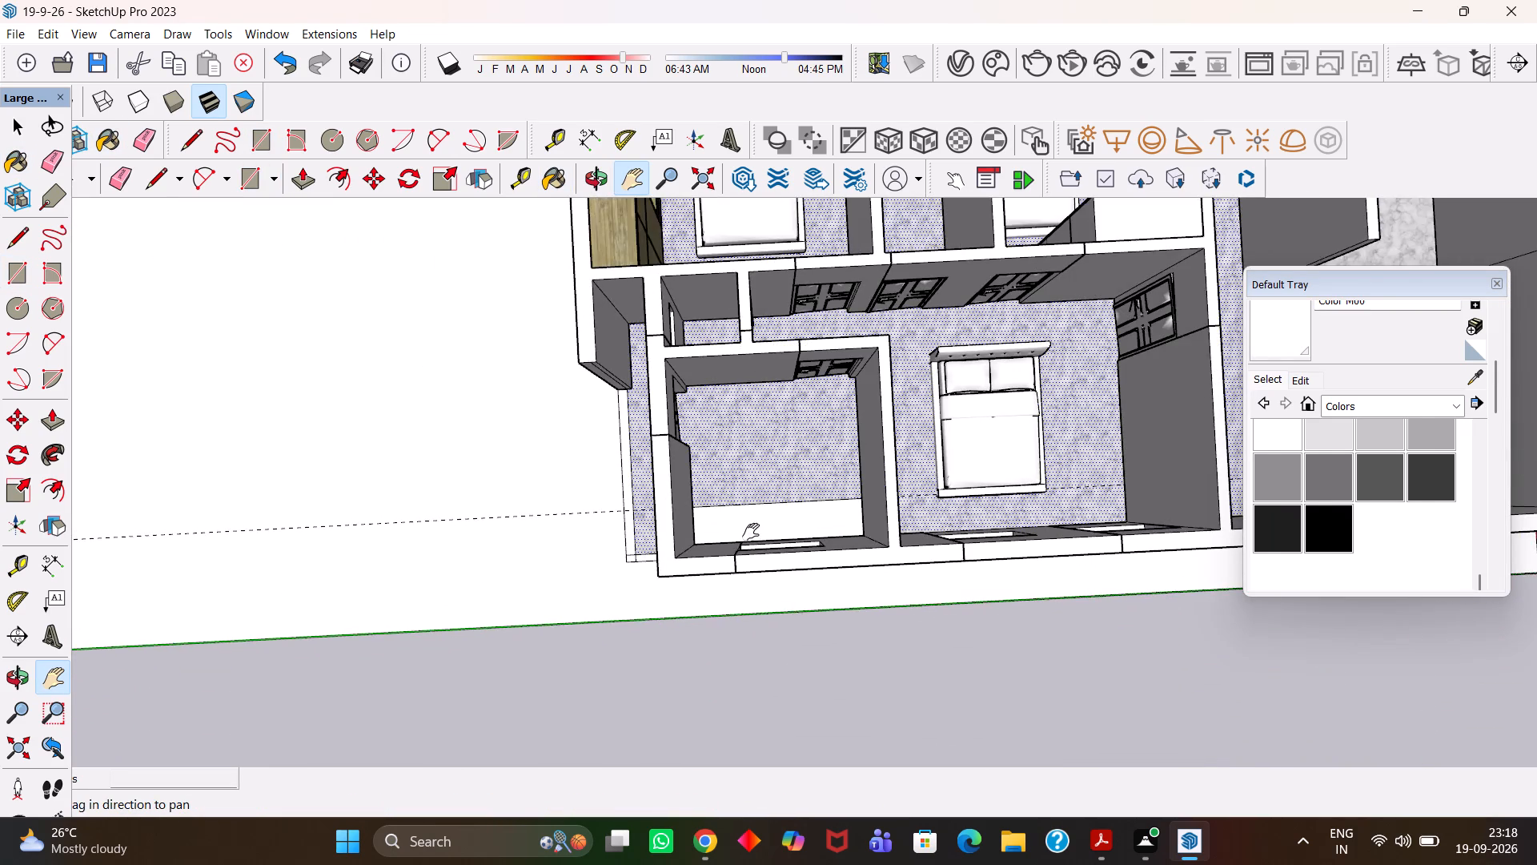
pyautogui.scroll(-2, 752, 544)
pyautogui.scroll(7, 756, 539)
pyautogui.press('space')
pyautogui.click(803, 522)
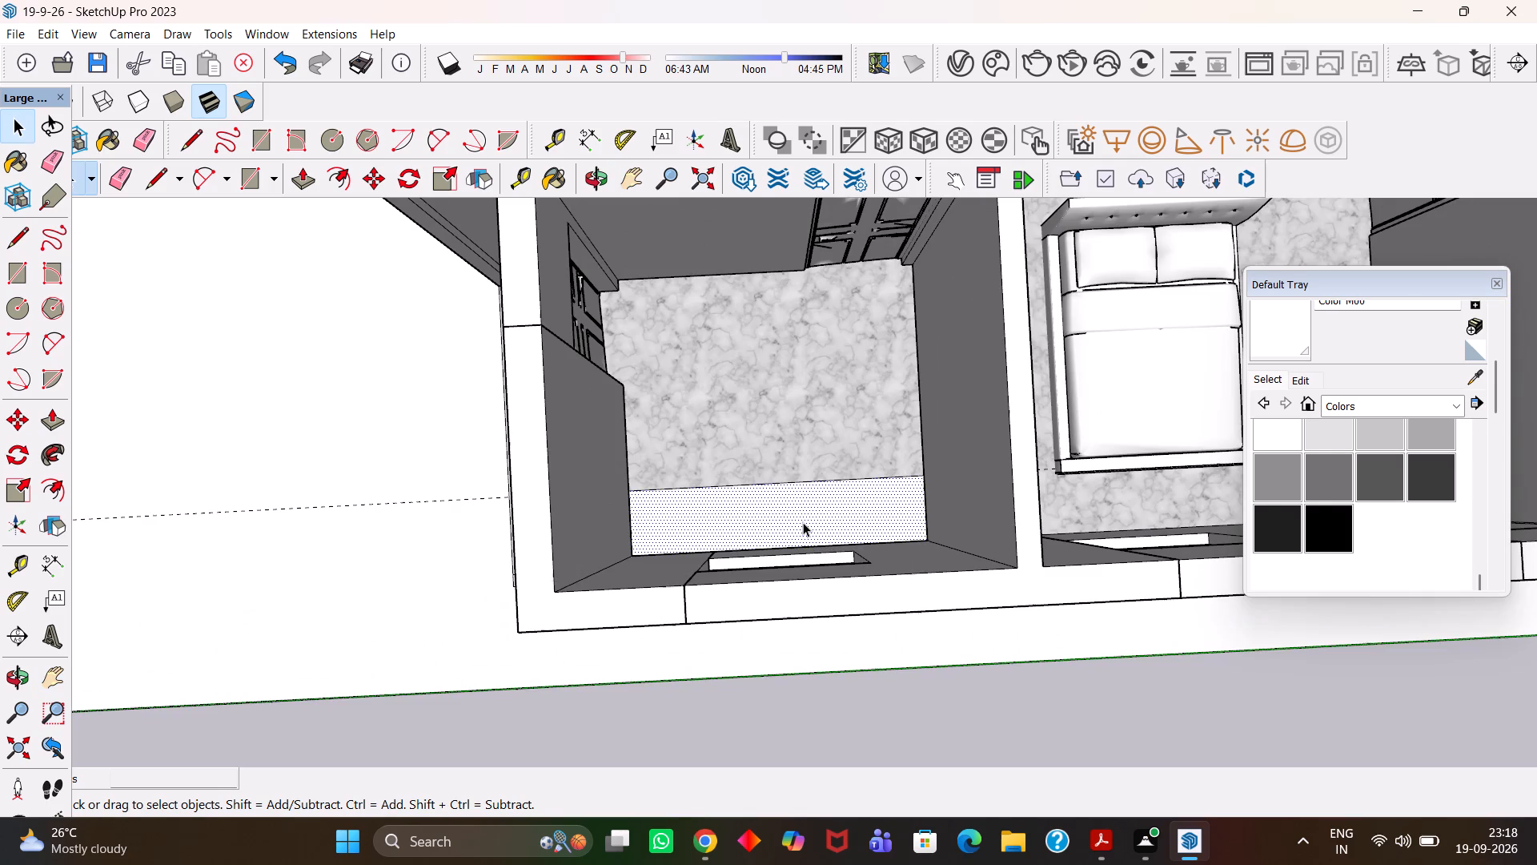
pyautogui.scroll(-5, 803, 522)
pyautogui.press('m')
pyautogui.click(817, 521)
pyautogui.click(831, 701)
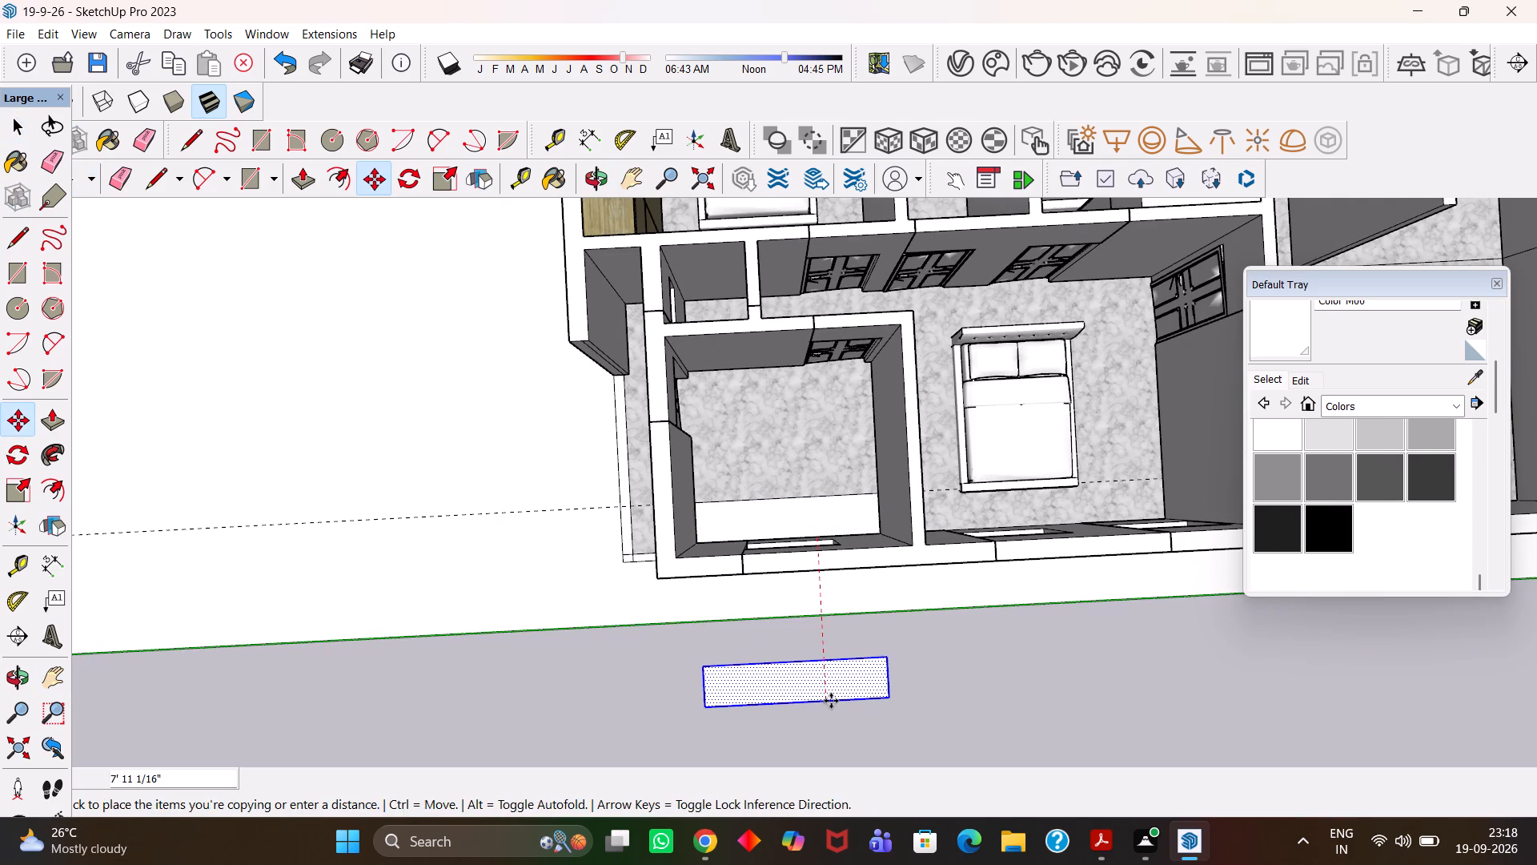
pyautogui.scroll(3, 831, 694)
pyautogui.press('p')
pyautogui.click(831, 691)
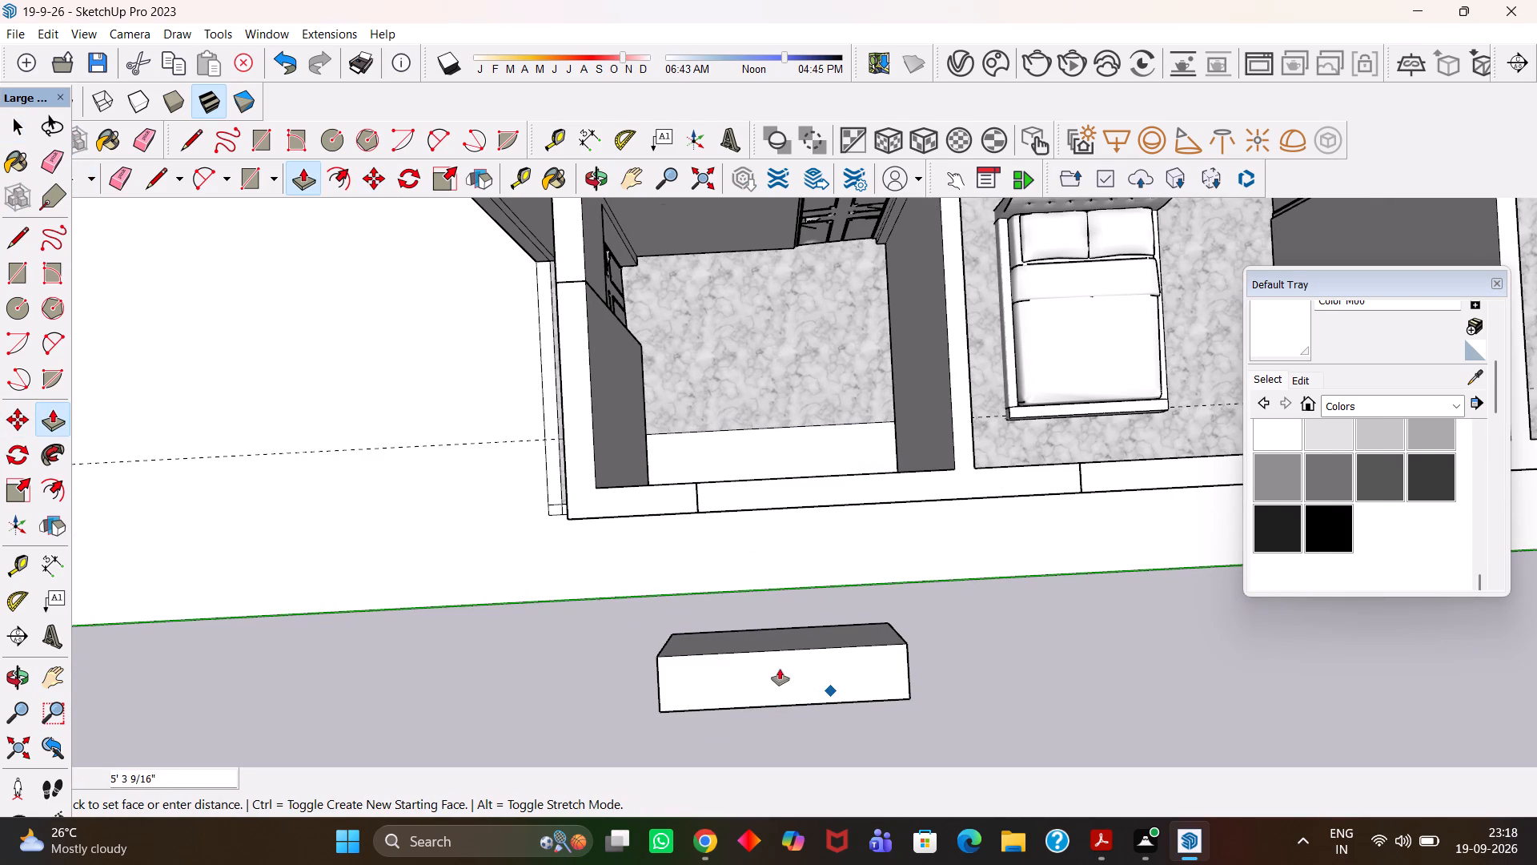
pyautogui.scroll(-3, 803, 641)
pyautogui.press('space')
# Push/Pull the copied strip outside the house up into a box 2'9" high.
pyautogui.moveTo(729, 657); pyautogui.dragTo(864, 599, button='middle')
pyautogui.scroll(1, 864, 599)
pyautogui.press('h')
pyautogui.scroll(1, 864, 599)
pyautogui.moveTo(838, 623); pyautogui.dragTo(898, 549)
pyautogui.moveTo(808, 597); pyautogui.dragTo(907, 557, button='middle')
pyautogui.scroll(2, 889, 562)
pyautogui.moveTo(821, 618); pyautogui.dragTo(918, 585, button='middle')
pyautogui.scroll(3, 913, 587)
pyautogui.press('space')
pyautogui.click(893, 593)
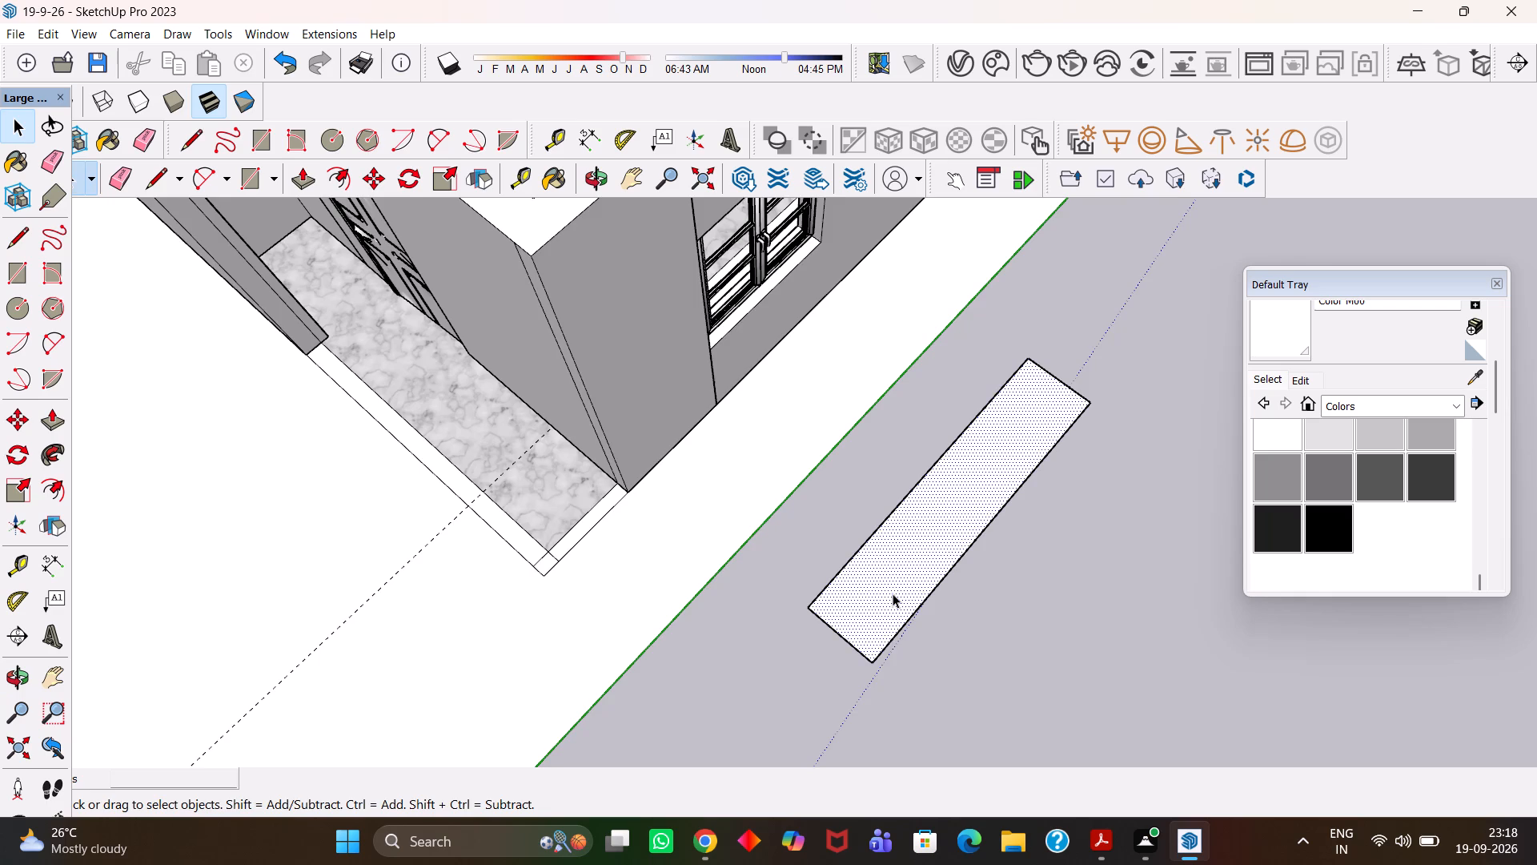
pyautogui.scroll(2, 893, 593)
pyautogui.press('p')
pyautogui.click(893, 593)
pyautogui.write('2\'9"')
pyautogui.press('Return')
# Select the whole 2'9" high box and move it farther away from the house.
pyautogui.press('h')
pyautogui.scroll(5, 899, 557)
pyautogui.scroll(-4, 893, 572)
pyautogui.scroll(1, 777, 581)
pyautogui.moveTo(777, 581); pyautogui.dragTo(1056, 498, button='middle')
pyautogui.scroll(-1, 1056, 498)
pyautogui.moveTo(905, 491); pyautogui.dragTo(865, 449, button='middle')
pyautogui.scroll(3, 907, 491)
pyautogui.scroll(-5, 739, 435)
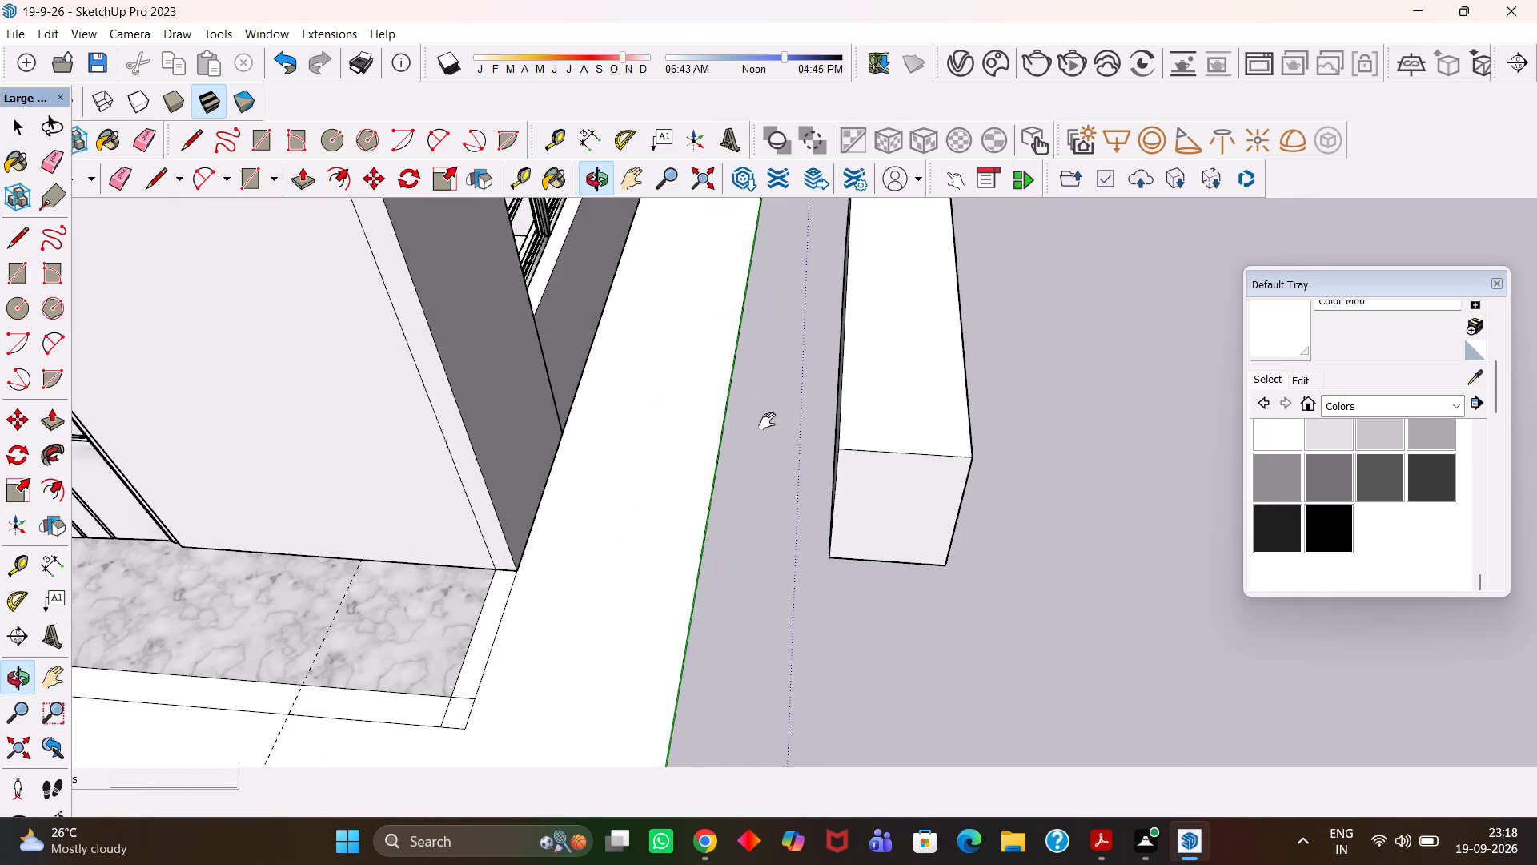
pyautogui.scroll(-3, 767, 421)
pyautogui.scroll(9, 785, 436)
pyautogui.moveTo(768, 436); pyautogui.dragTo(911, 491, button='middle')
pyautogui.scroll(-4, 911, 491)
pyautogui.moveTo(969, 496); pyautogui.dragTo(510, 461, button='middle')
pyautogui.scroll(-6, 508, 460)
pyautogui.moveTo(788, 528); pyautogui.dragTo(835, 558, button='middle')
pyautogui.scroll(4, 835, 558)
pyautogui.scroll(-8, 754, 552)
pyautogui.press('space')
pyautogui.tripleClick(765, 543)
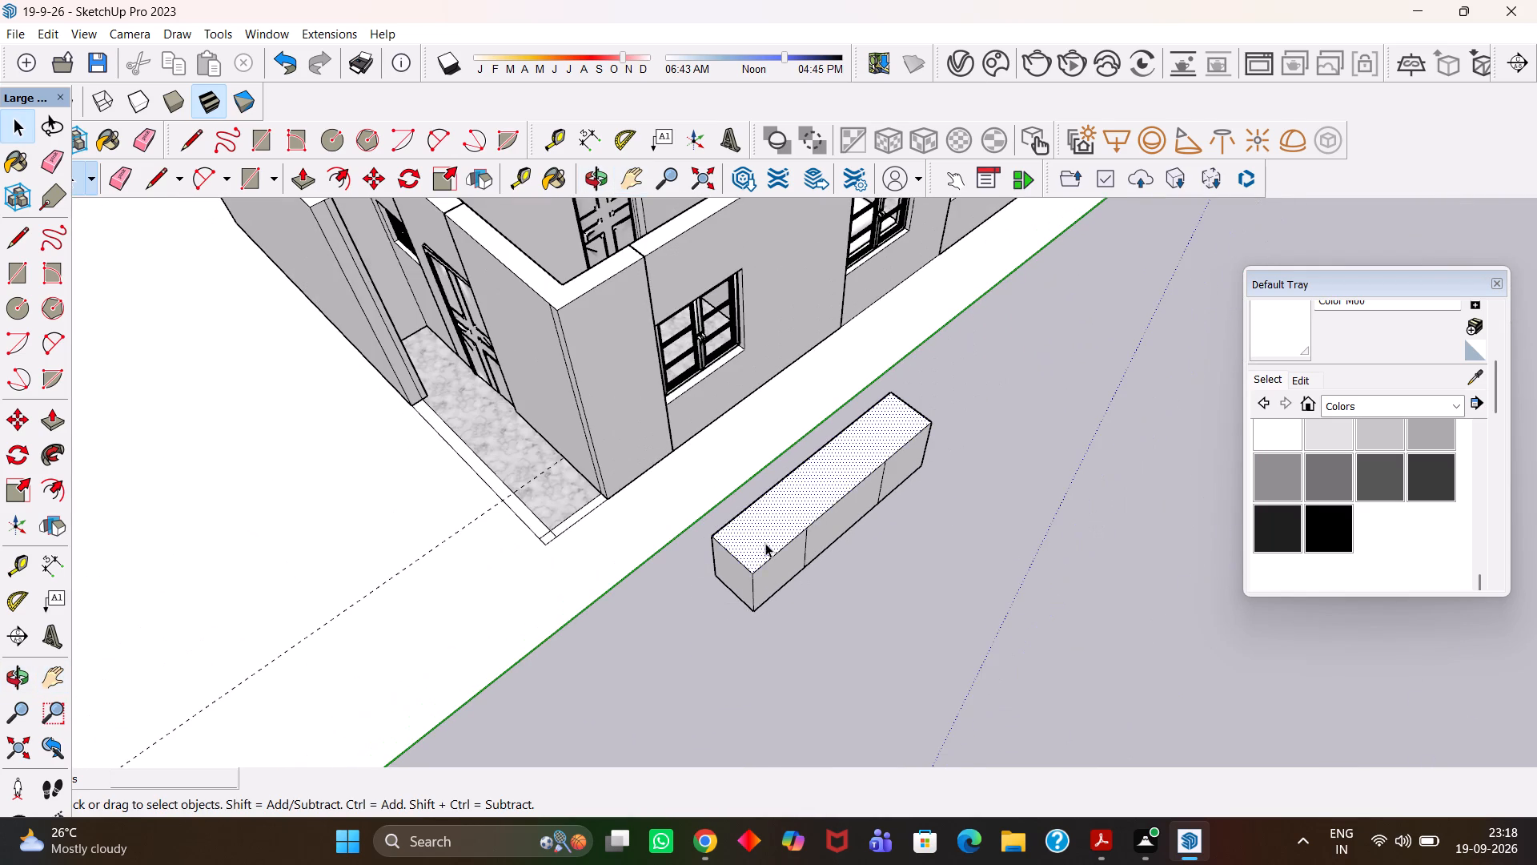
pyautogui.doubleClick(765, 543)
pyautogui.press('m')
pyautogui.click(748, 617)
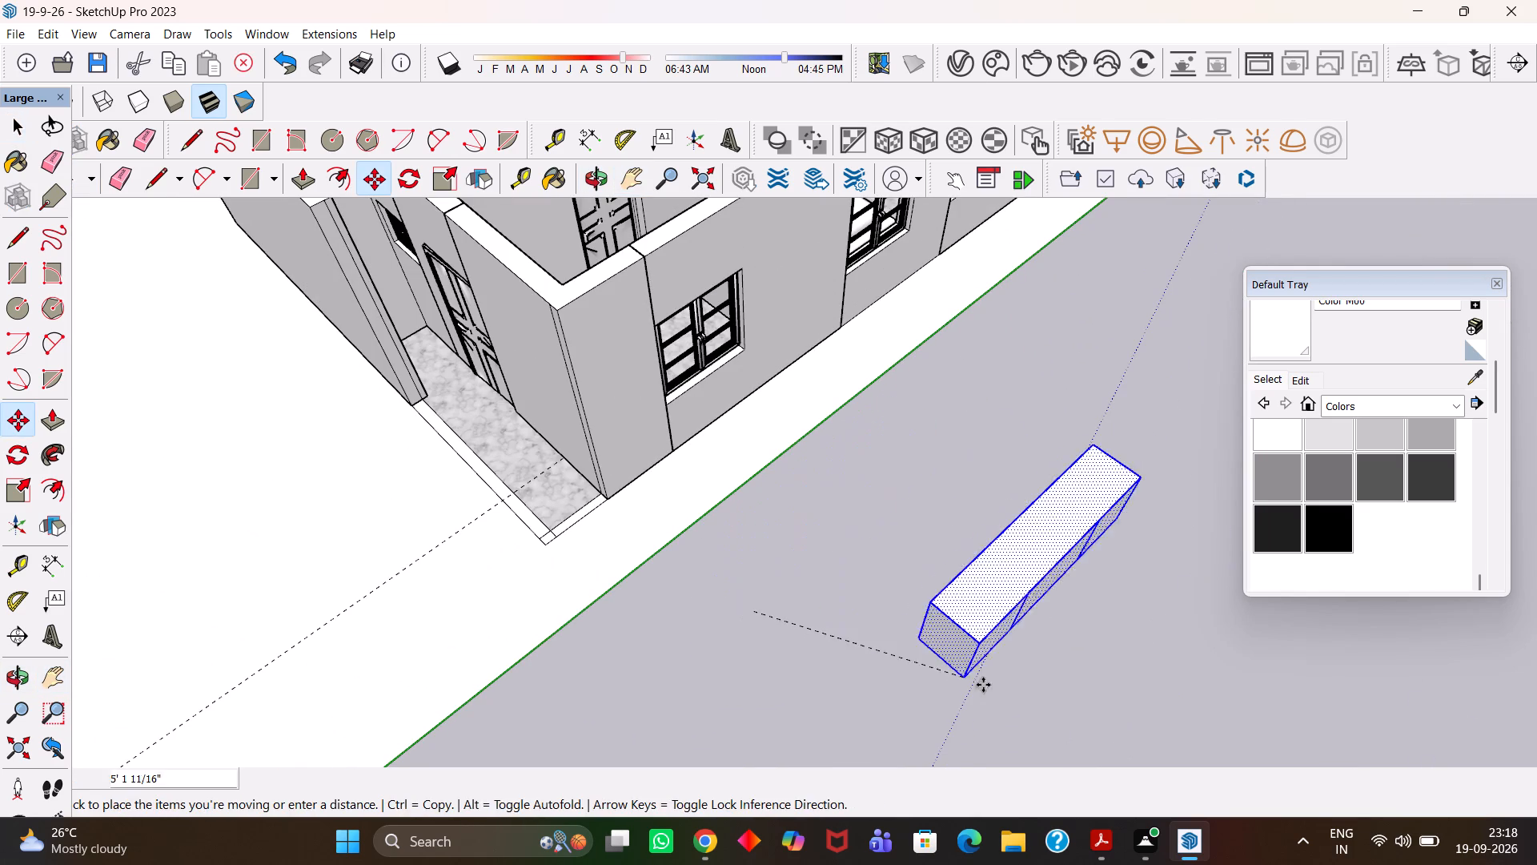
pyautogui.click(1015, 686)
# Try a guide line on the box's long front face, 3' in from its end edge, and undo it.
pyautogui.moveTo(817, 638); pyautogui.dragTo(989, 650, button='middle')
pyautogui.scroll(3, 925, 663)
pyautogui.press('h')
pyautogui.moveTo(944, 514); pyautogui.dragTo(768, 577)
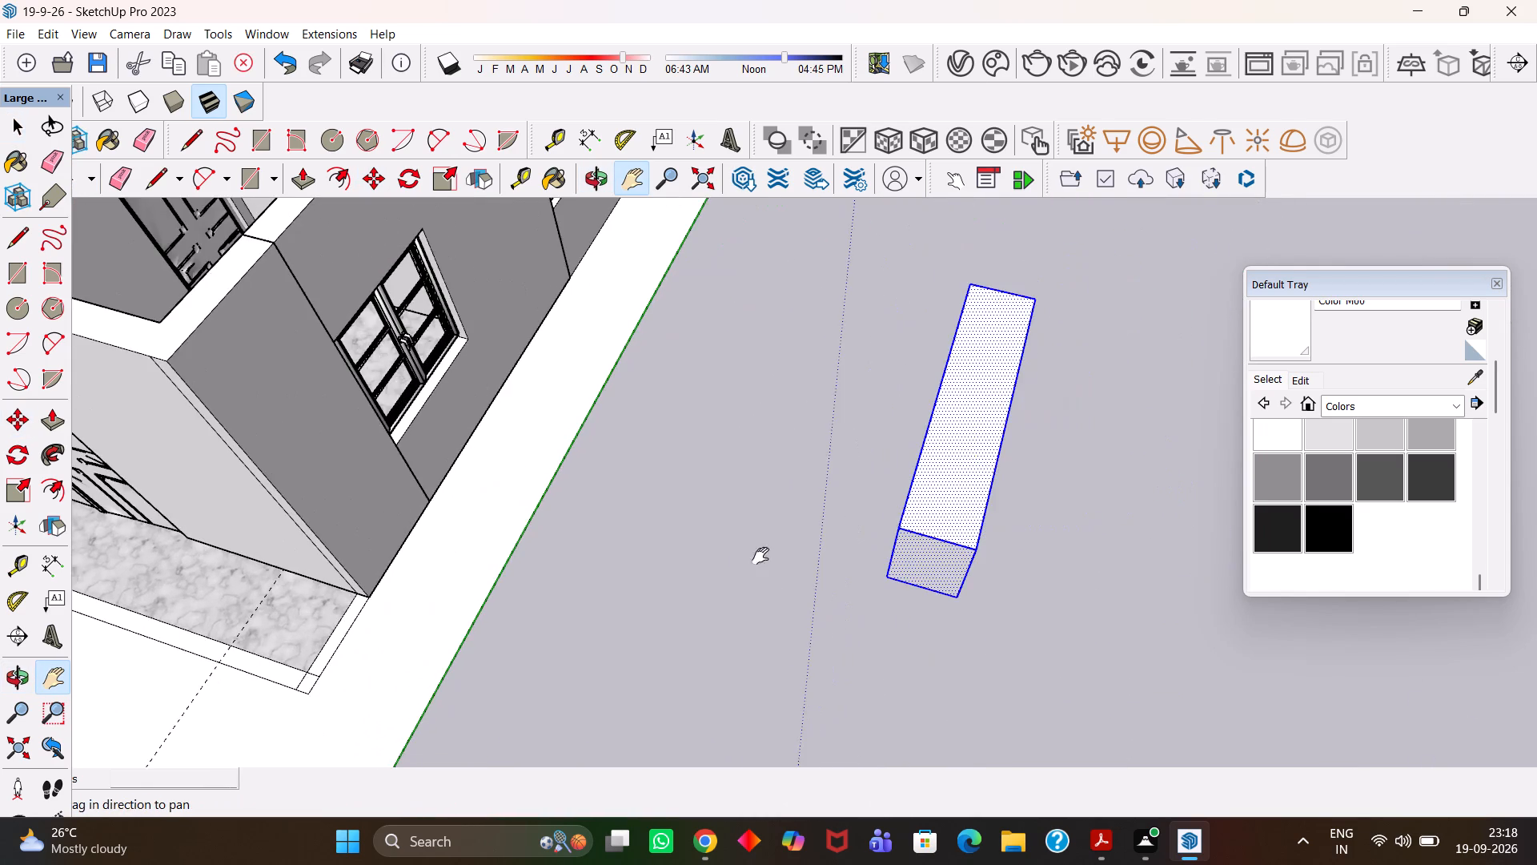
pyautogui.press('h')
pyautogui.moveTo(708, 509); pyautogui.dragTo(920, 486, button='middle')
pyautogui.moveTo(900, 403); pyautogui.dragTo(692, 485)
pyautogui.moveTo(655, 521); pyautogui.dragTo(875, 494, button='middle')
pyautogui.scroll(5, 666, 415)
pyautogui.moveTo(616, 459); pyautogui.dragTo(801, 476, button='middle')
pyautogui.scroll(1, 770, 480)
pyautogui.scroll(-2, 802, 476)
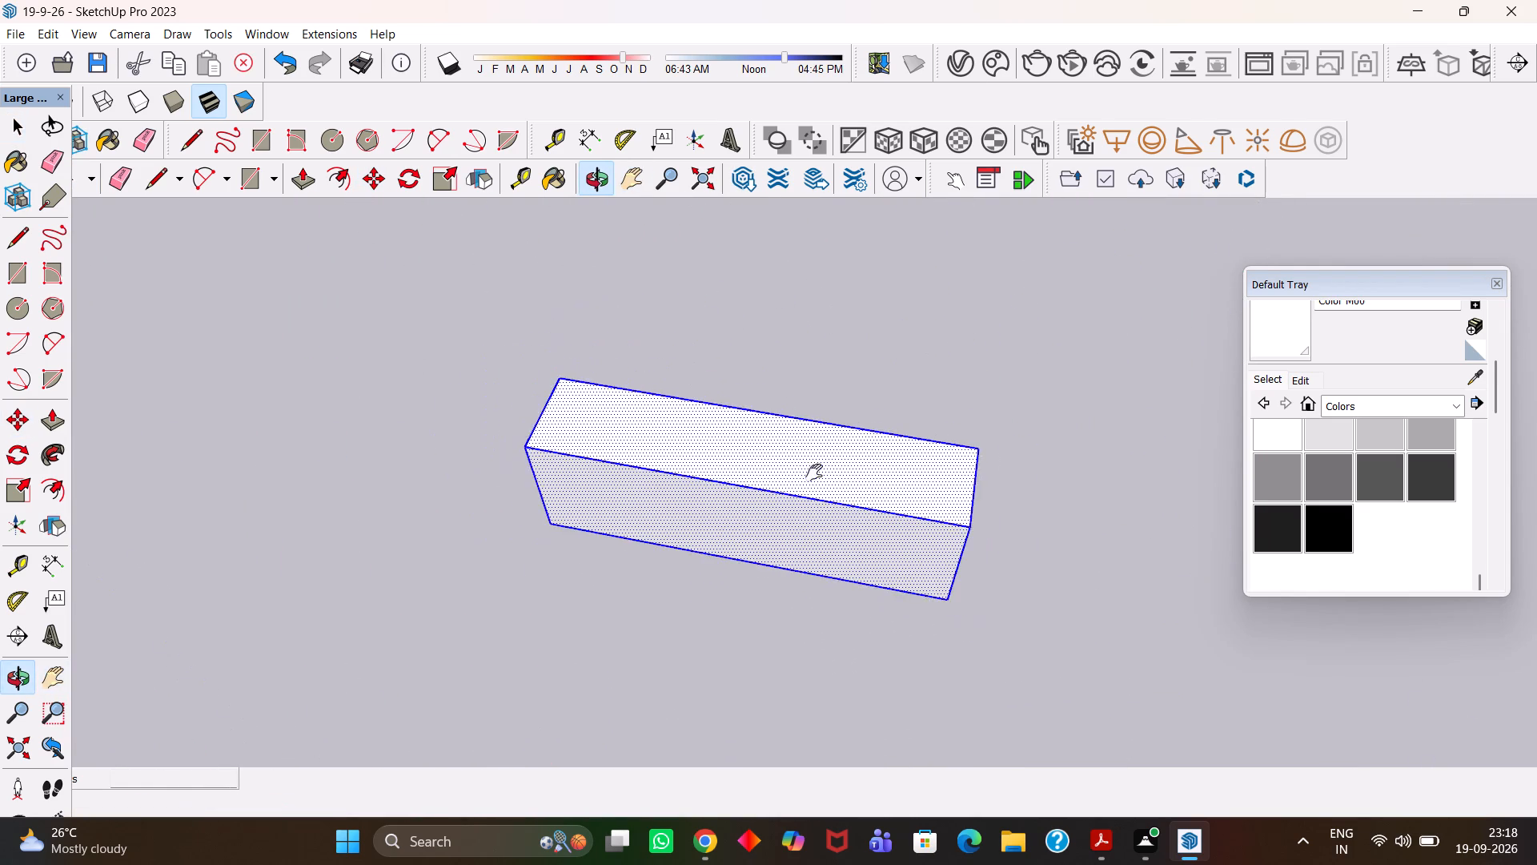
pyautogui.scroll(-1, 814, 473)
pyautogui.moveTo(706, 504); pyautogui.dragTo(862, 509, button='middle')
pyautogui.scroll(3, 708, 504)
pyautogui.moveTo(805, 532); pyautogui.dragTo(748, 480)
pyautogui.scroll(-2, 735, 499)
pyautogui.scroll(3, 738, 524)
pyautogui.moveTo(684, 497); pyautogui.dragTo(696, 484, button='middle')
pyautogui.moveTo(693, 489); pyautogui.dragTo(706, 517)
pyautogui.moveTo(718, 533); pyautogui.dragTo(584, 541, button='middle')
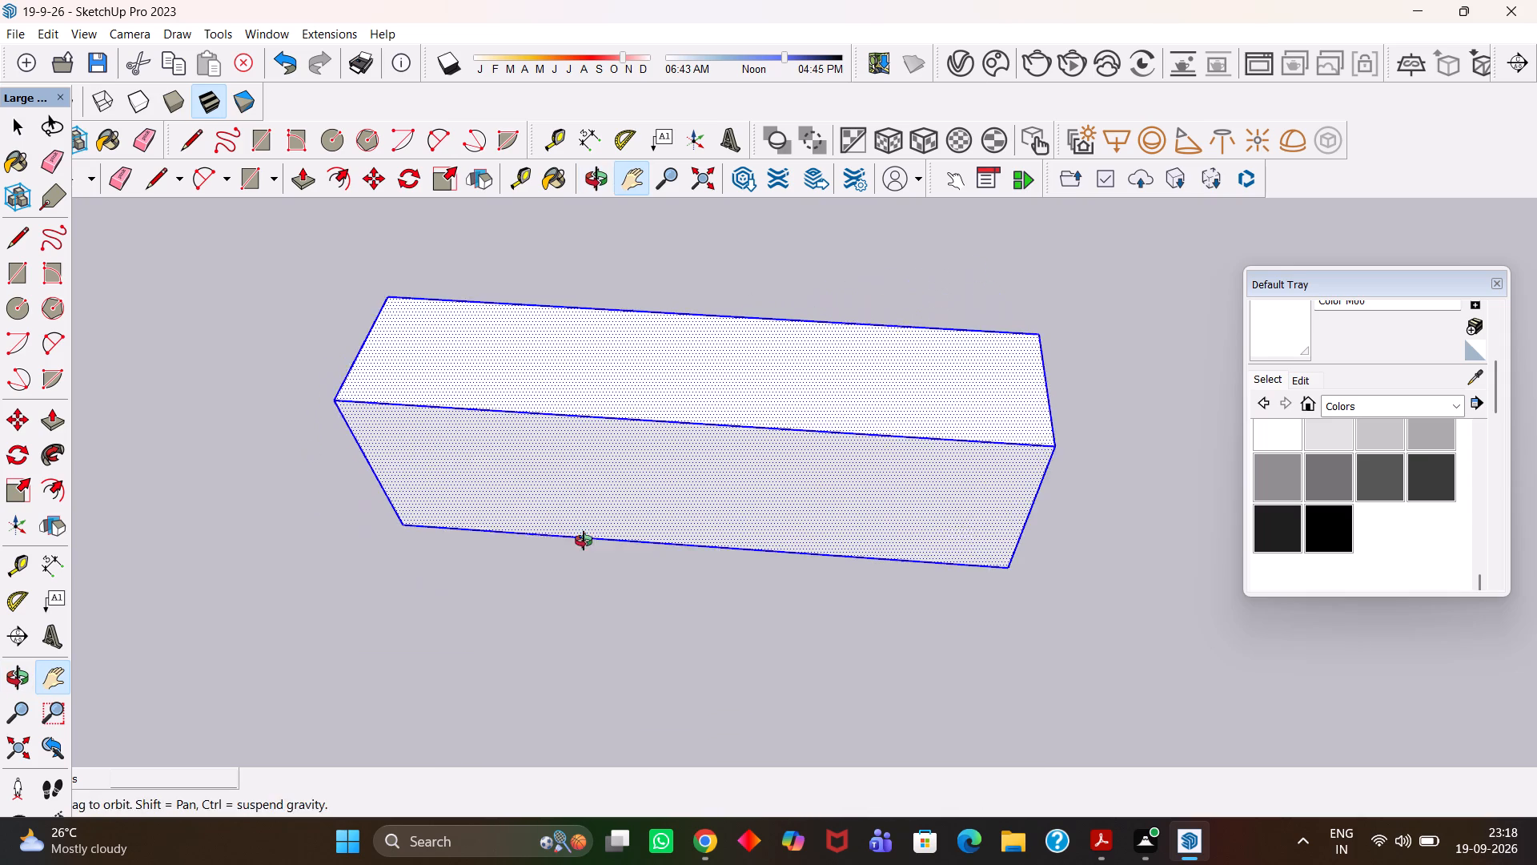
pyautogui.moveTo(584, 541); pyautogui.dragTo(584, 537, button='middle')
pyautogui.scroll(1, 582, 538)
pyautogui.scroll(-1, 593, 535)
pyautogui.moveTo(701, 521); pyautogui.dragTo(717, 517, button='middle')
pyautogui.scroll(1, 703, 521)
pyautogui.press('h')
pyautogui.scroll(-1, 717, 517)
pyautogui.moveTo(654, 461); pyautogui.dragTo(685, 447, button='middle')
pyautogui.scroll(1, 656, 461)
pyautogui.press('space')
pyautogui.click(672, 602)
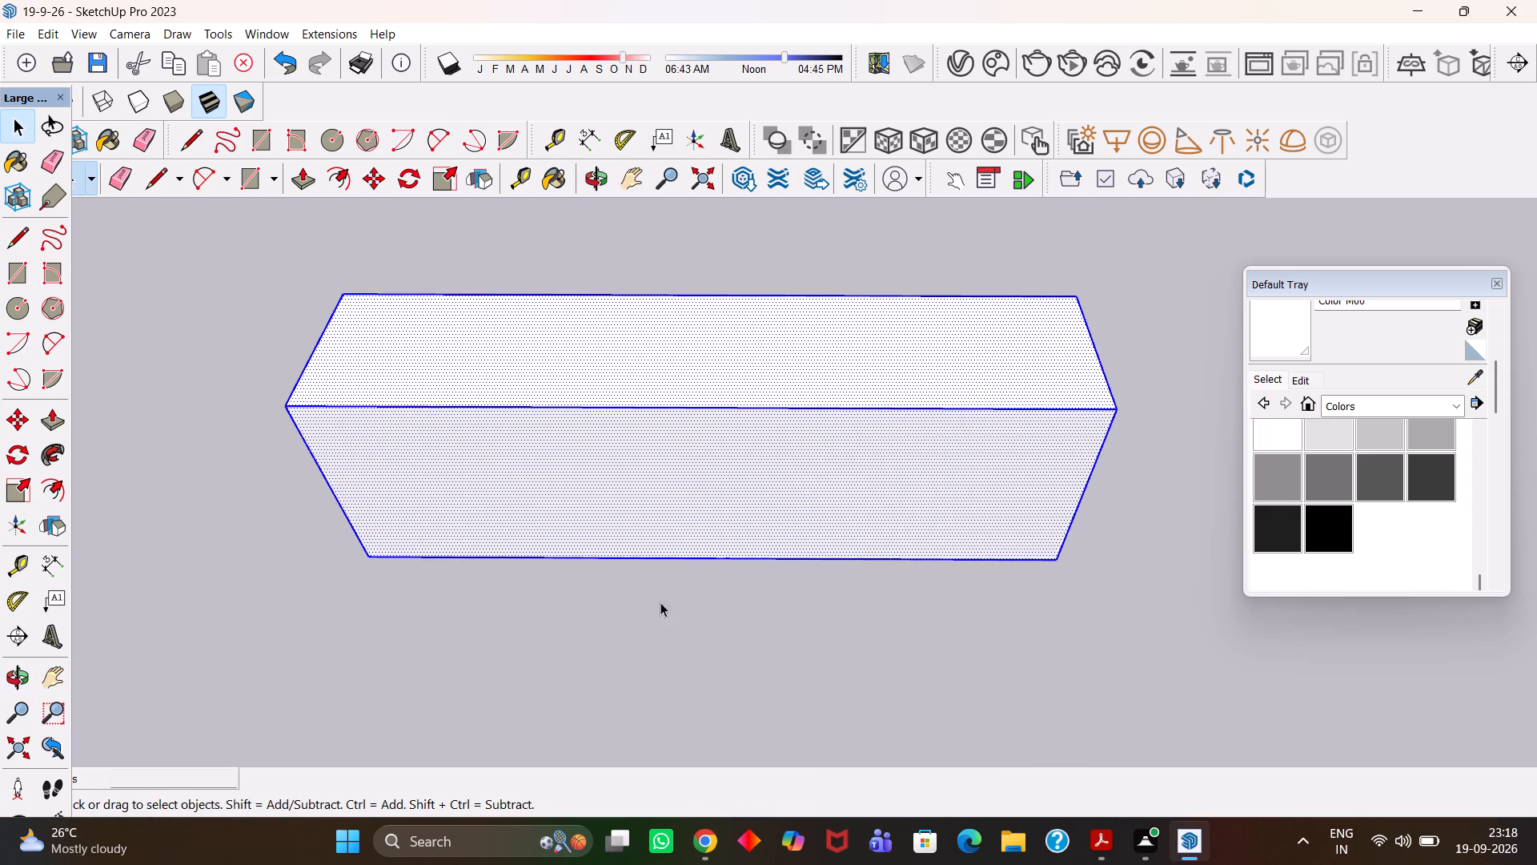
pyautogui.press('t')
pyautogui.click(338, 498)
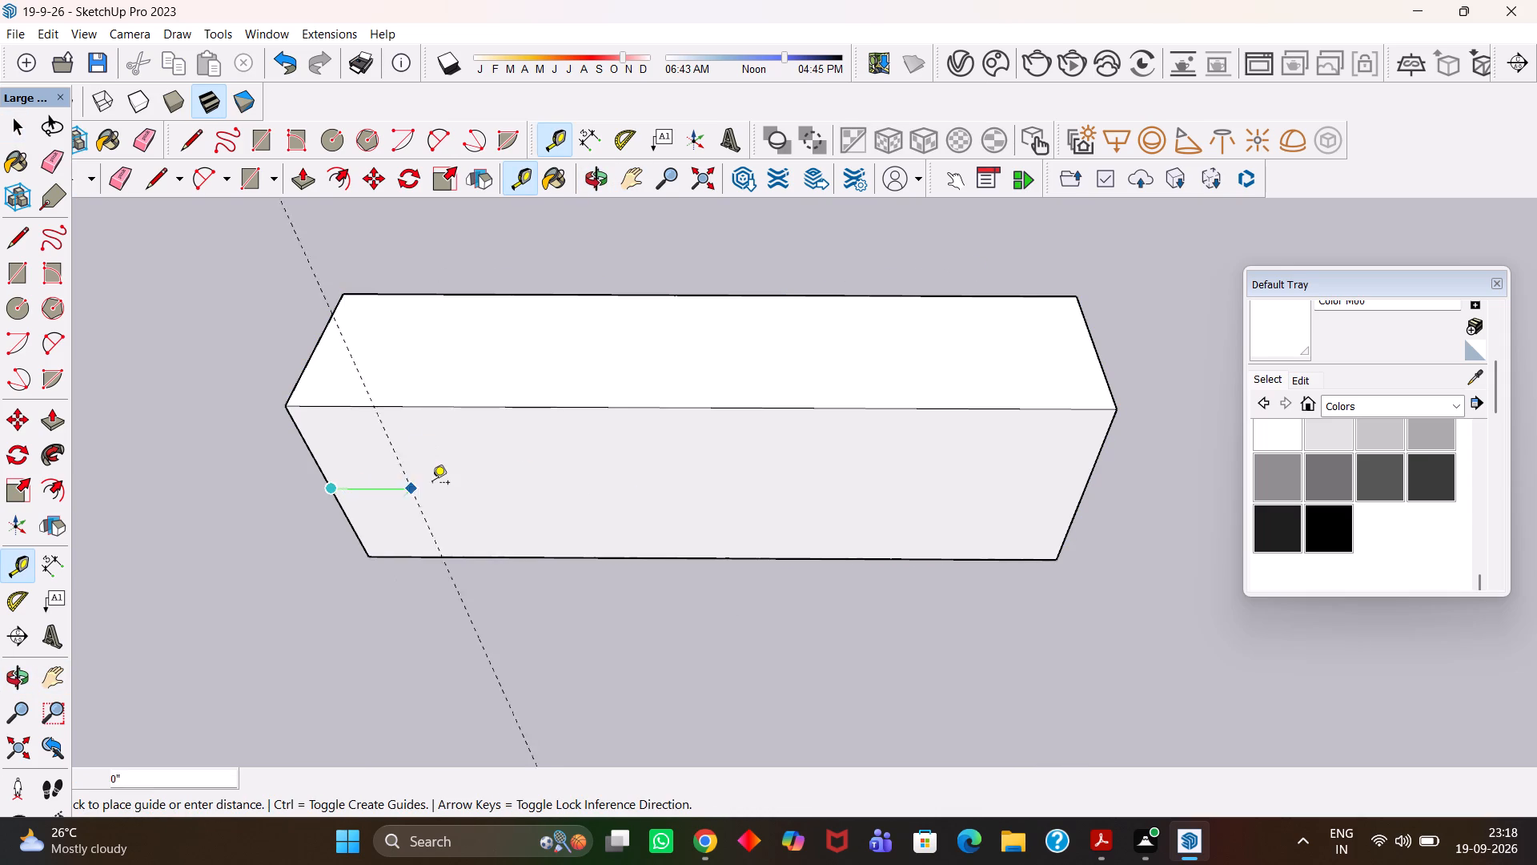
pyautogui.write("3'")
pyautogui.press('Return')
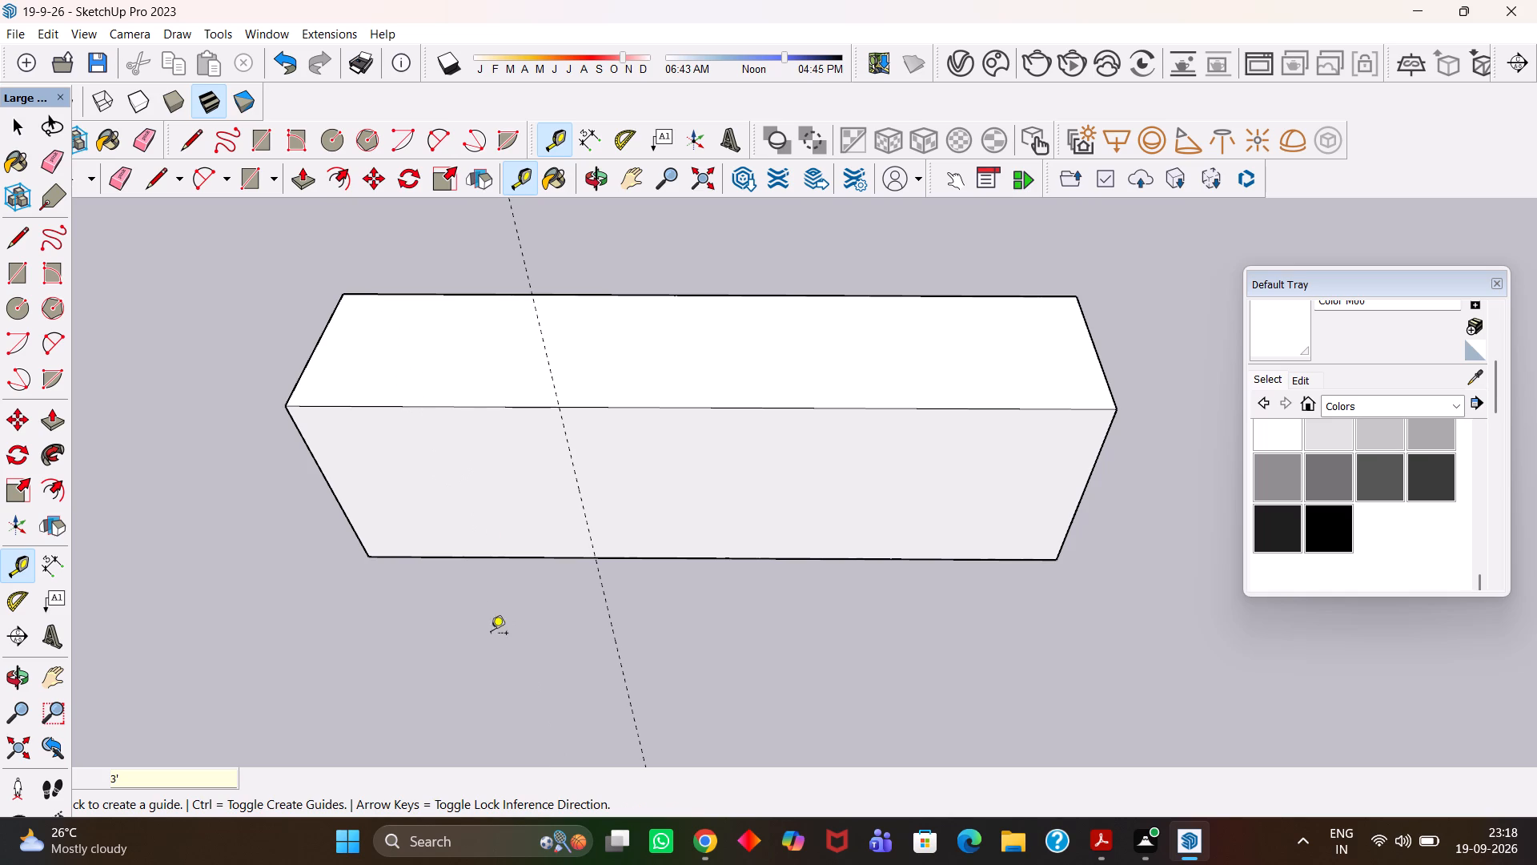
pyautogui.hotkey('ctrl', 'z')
# Place a guide line 2'8" in from the end of the box's front face and draw a dividing edge along it.
pyautogui.click(335, 505)
pyautogui.write('2\'8"')
pyautogui.press('Return')
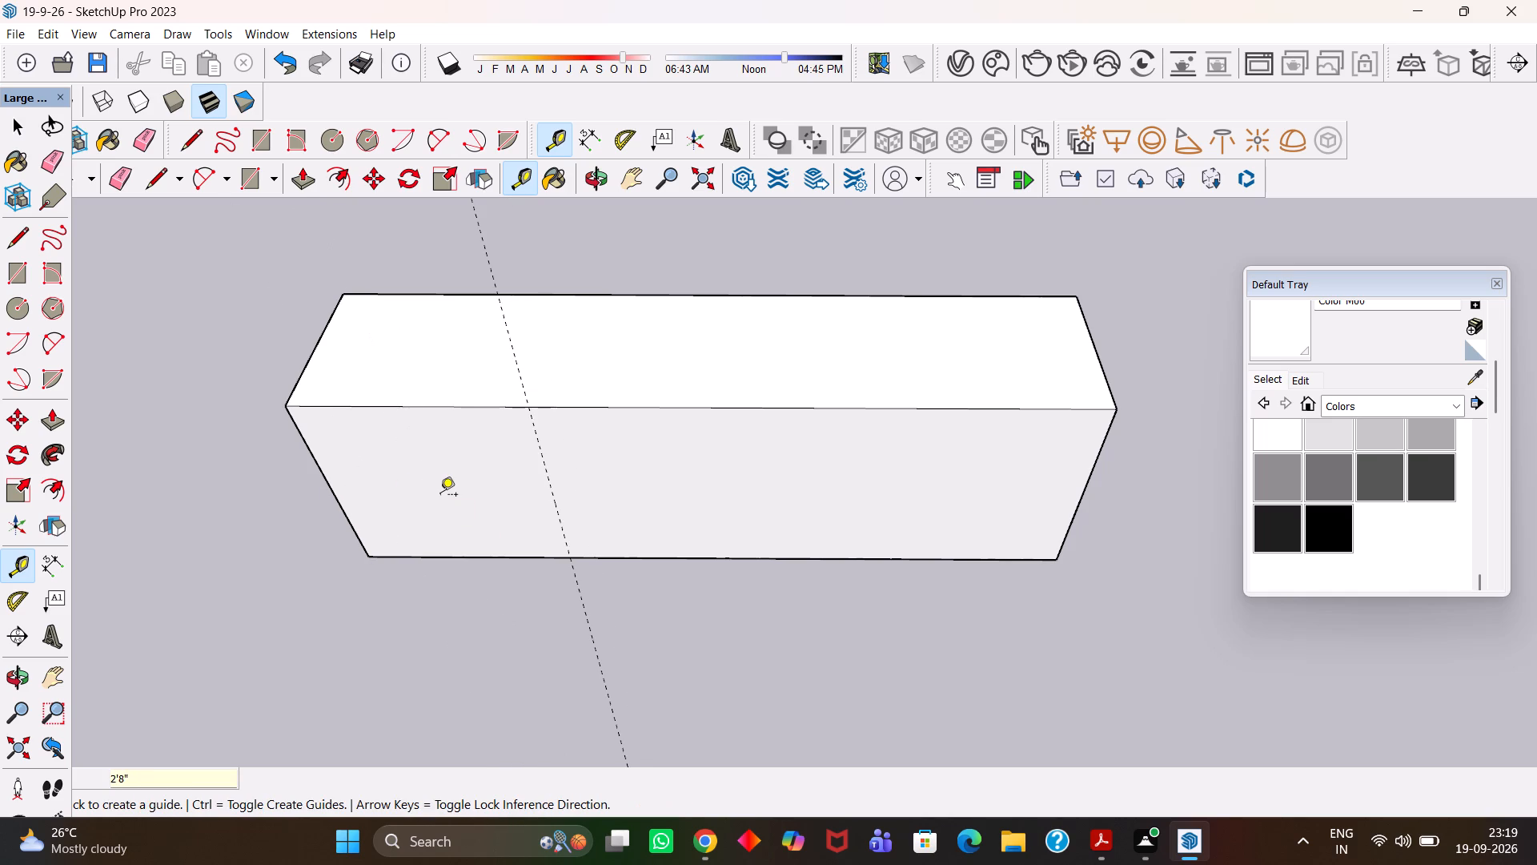
pyautogui.press('l')
pyautogui.scroll(2, 547, 519)
pyautogui.click(578, 564)
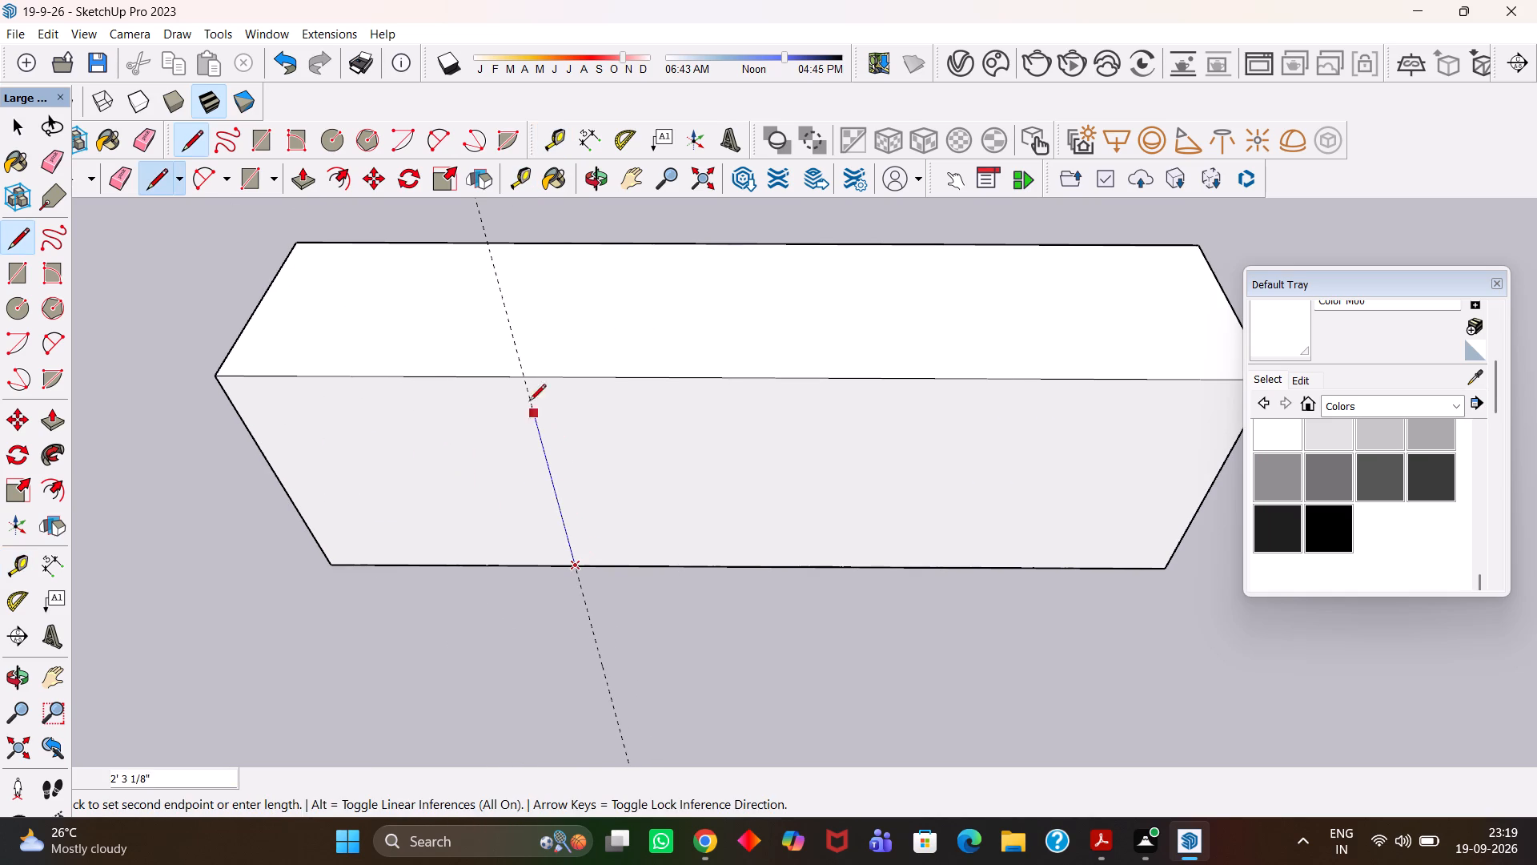
pyautogui.click(521, 374)
# Place a guide line 1'4" from the dividing edge, down the middle of the 2'8" end section.
pyautogui.scroll(-4, 521, 378)
pyautogui.press('h')
pyautogui.moveTo(491, 430); pyautogui.dragTo(592, 442)
pyautogui.press('t')
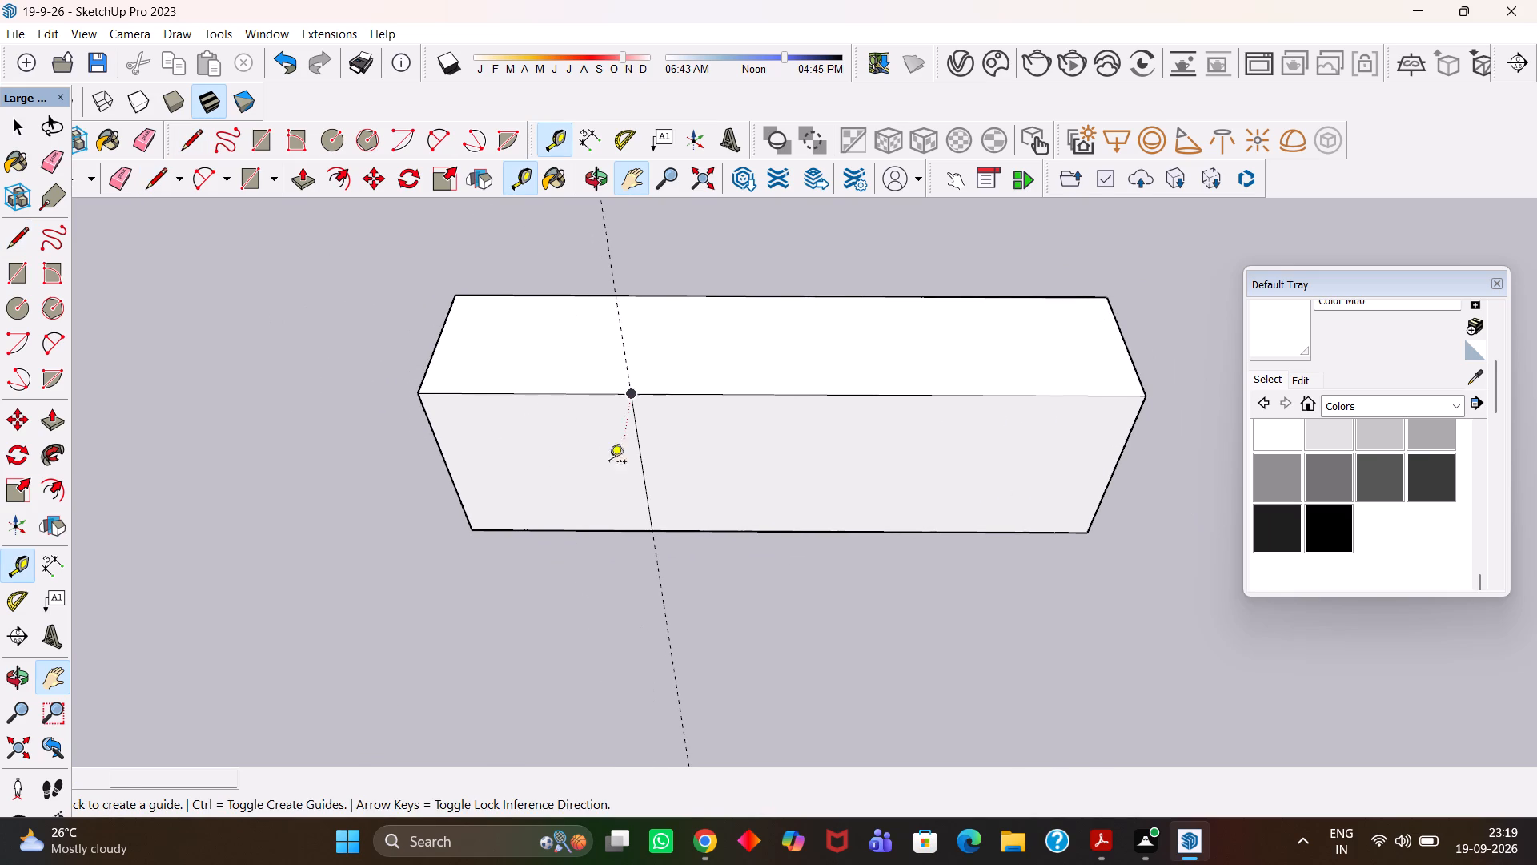
pyautogui.click(645, 479)
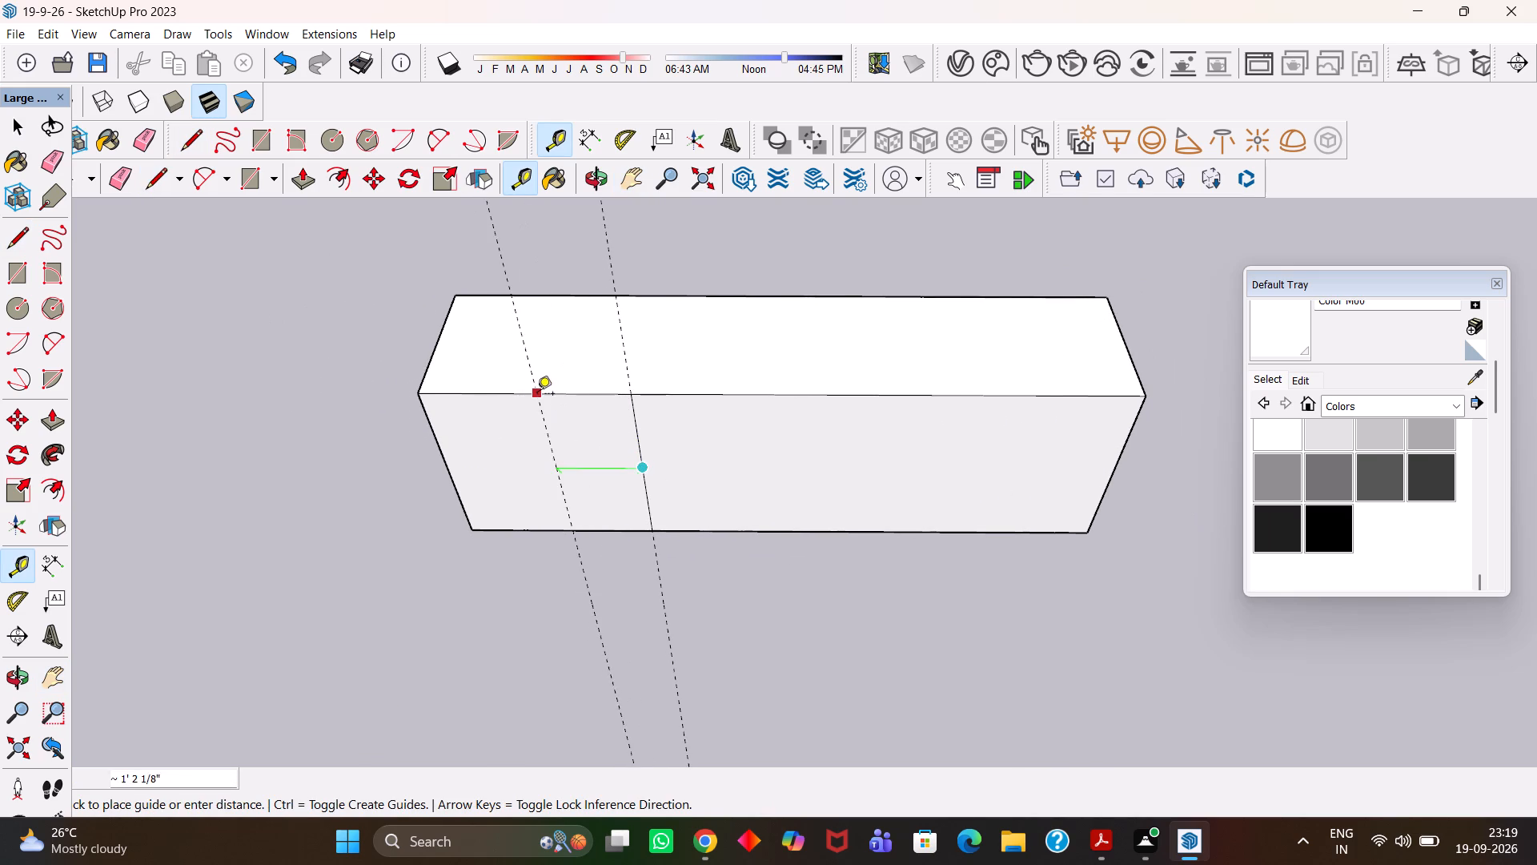
pyautogui.click(536, 395)
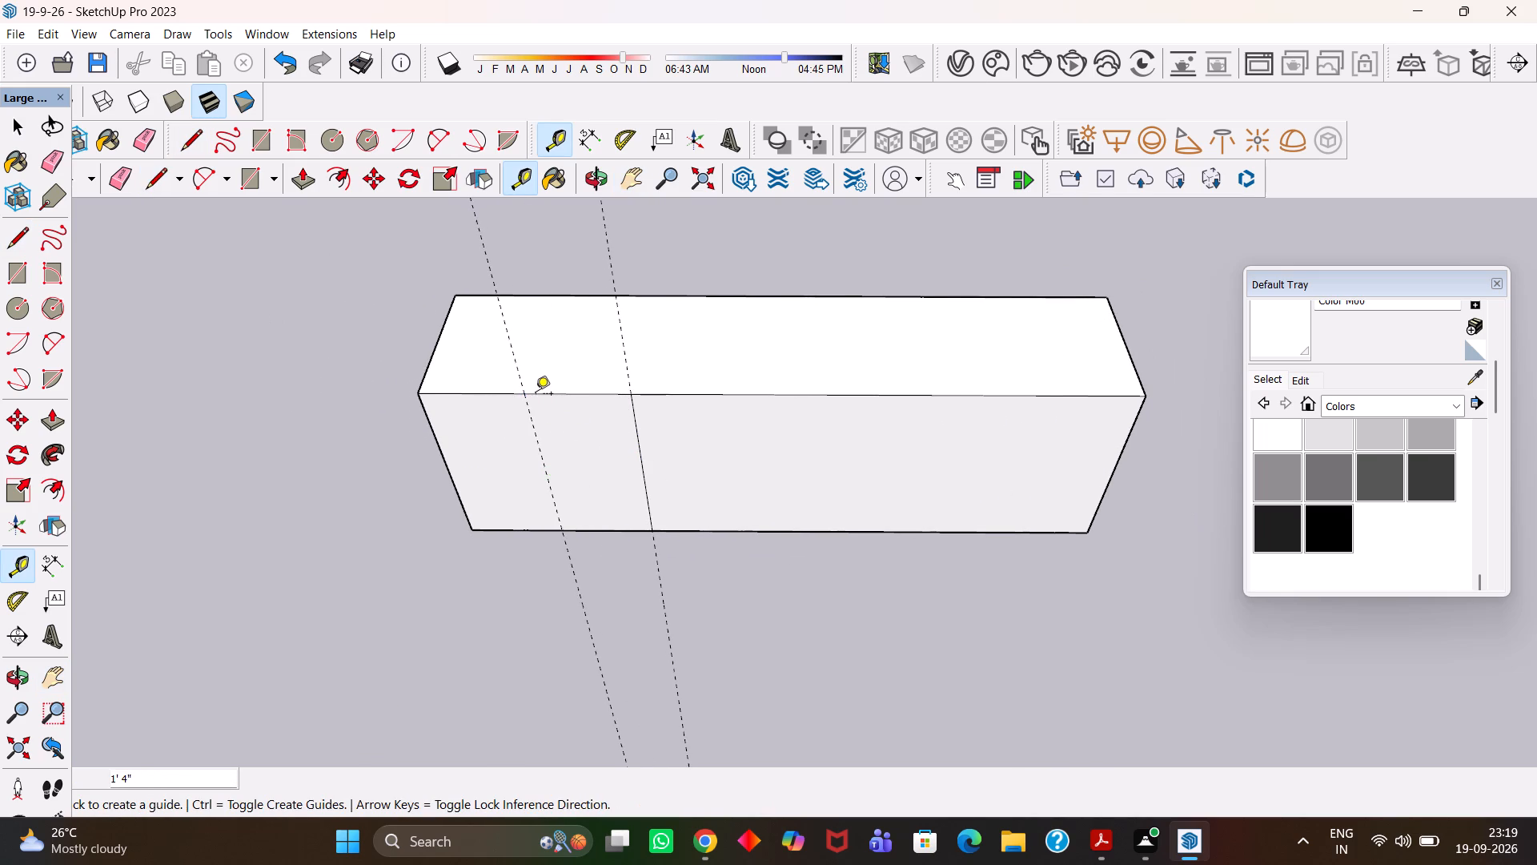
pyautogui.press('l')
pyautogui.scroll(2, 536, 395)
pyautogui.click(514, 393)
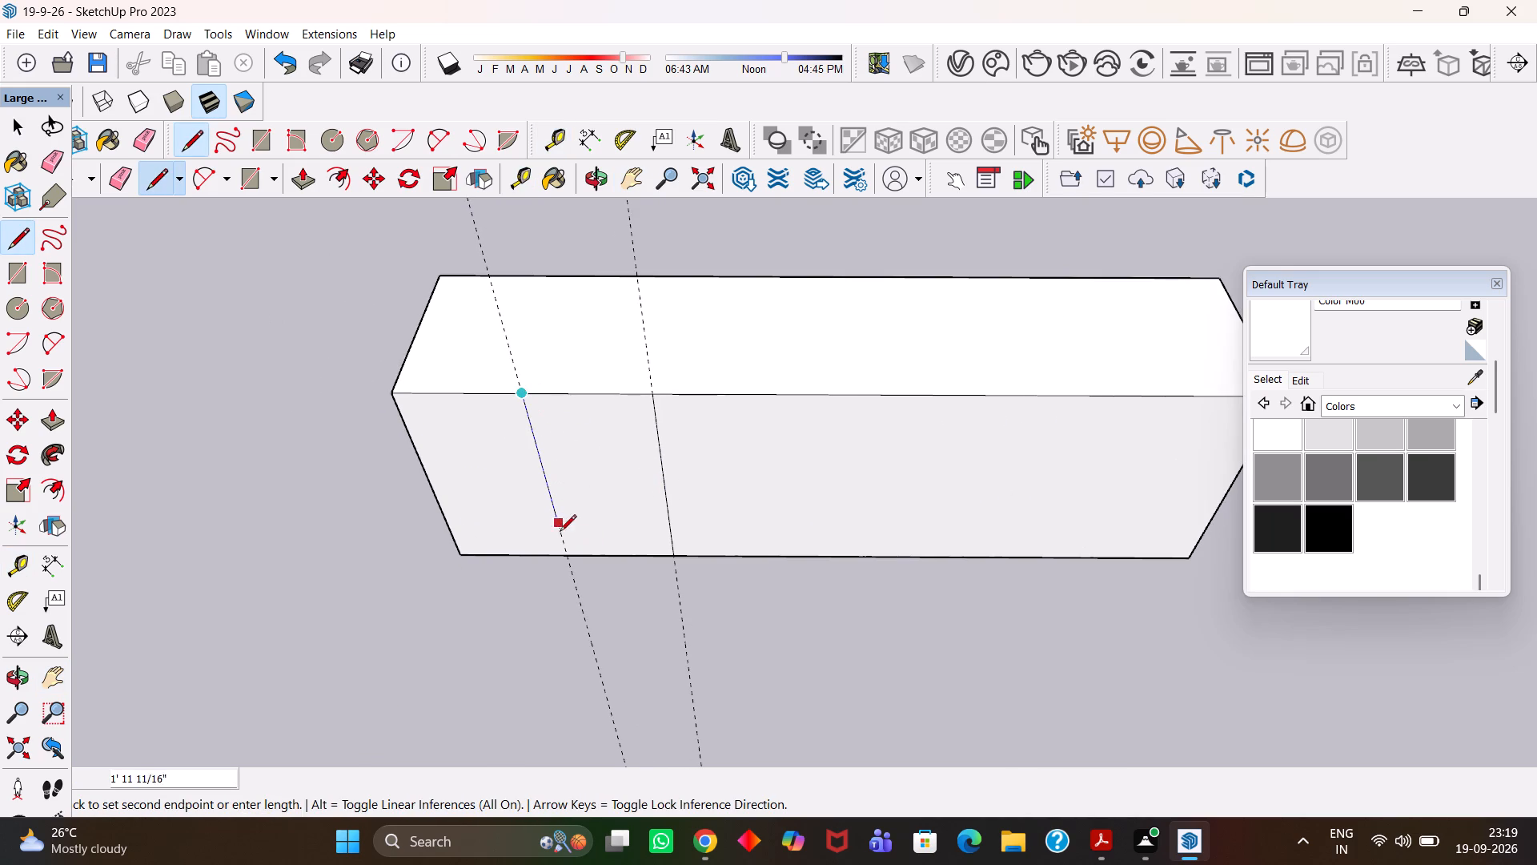
# Place a horizontal guide line on the box's front face, 4" above its bottom edge.
pyautogui.press('t')
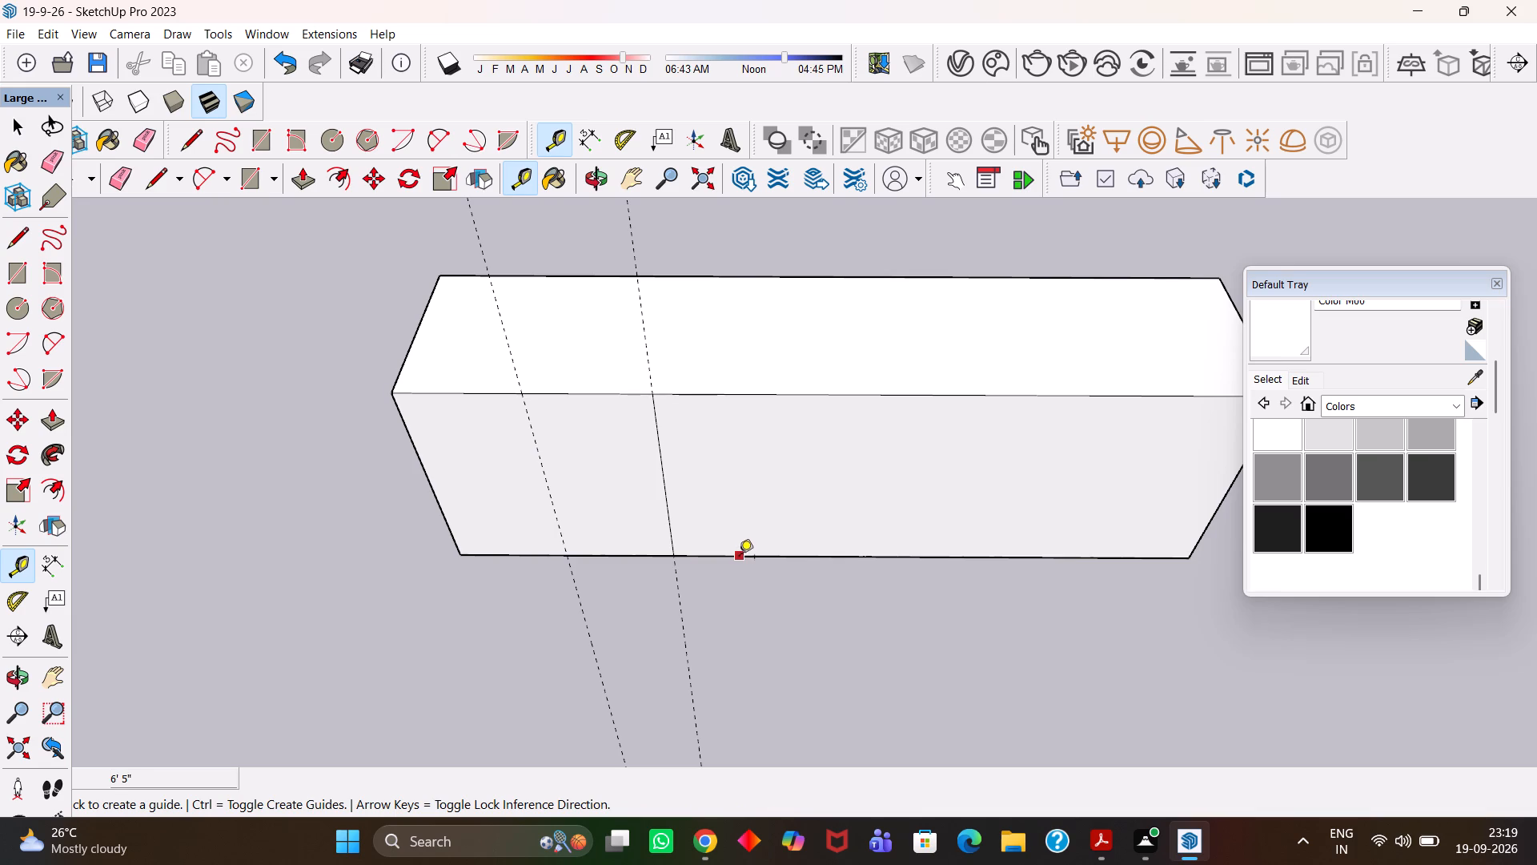
pyautogui.click(739, 557)
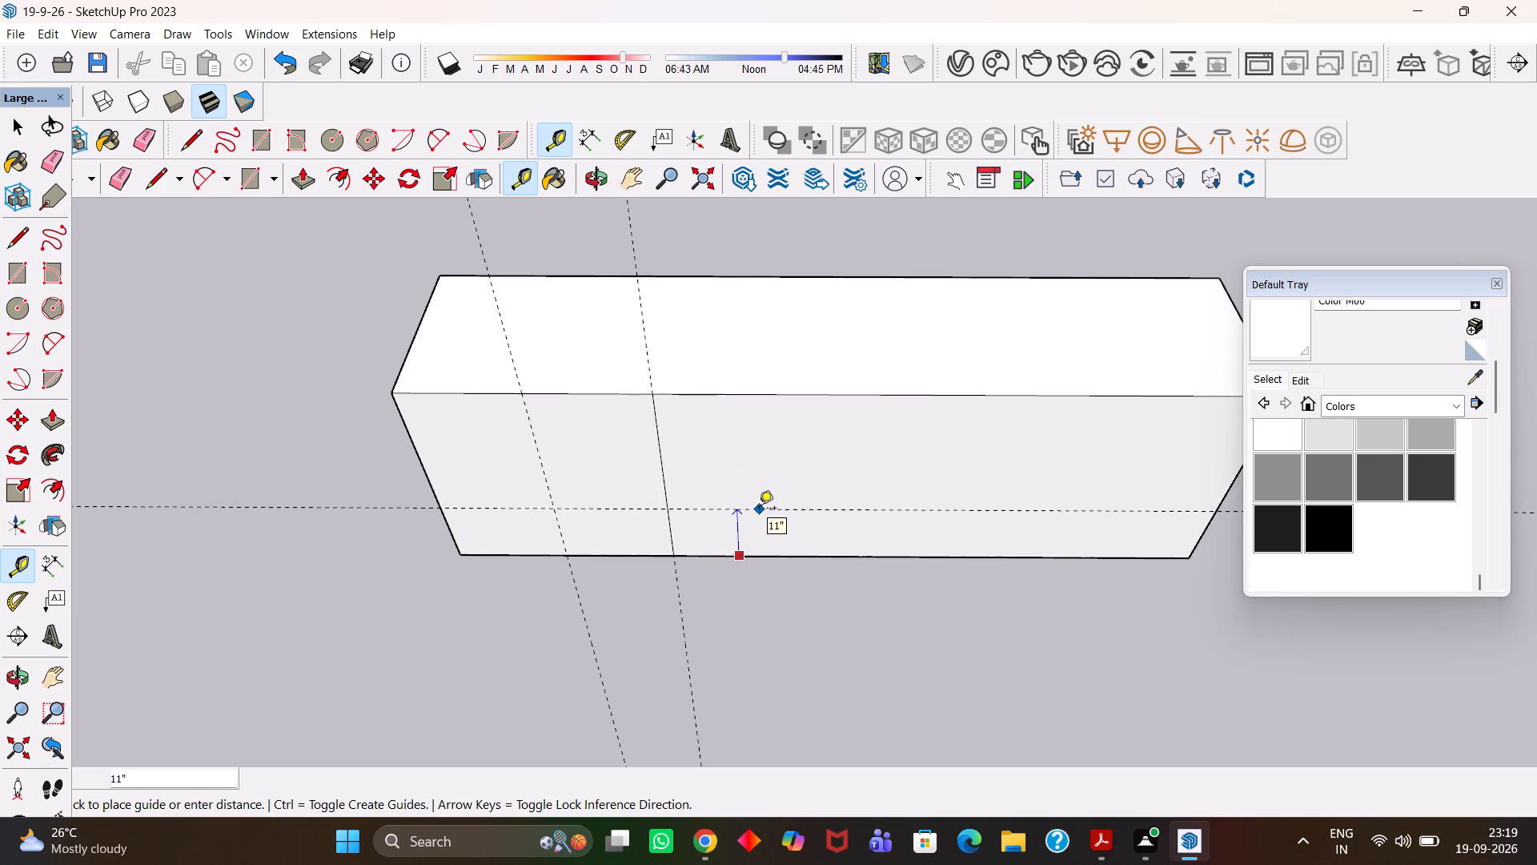
pyautogui.write('4"')
pyautogui.press('Return')
# Copy the bottom edge of the front face's longer section up onto the 4" guide line.
pyautogui.press('h')
pyautogui.scroll(4, 759, 509)
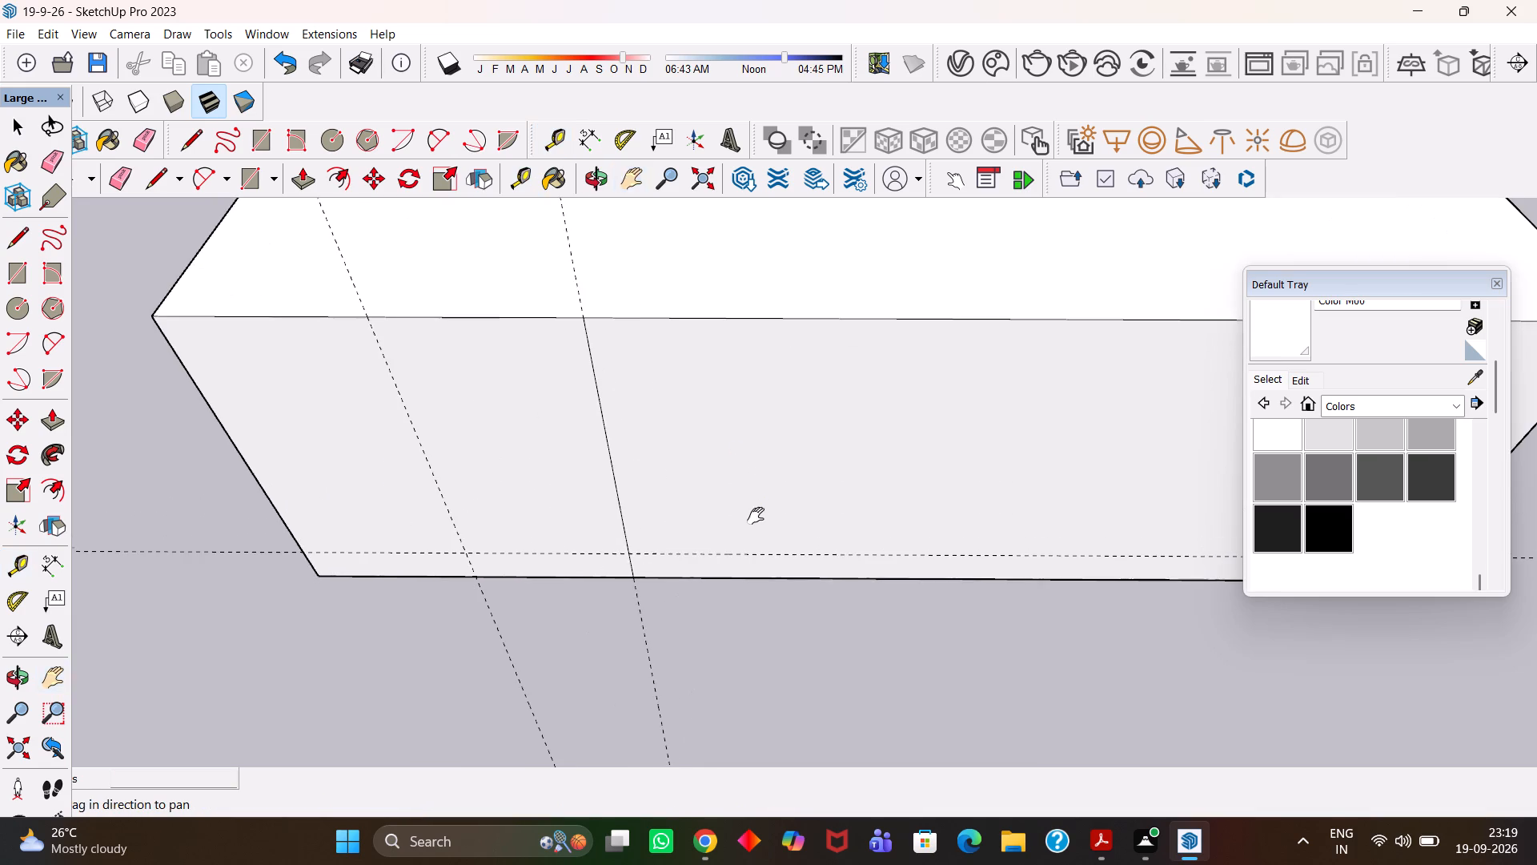
pyautogui.press('h')
pyautogui.moveTo(839, 549); pyautogui.dragTo(750, 550, button='middle')
pyautogui.scroll(-5, 725, 548)
pyautogui.moveTo(874, 573); pyautogui.dragTo(607, 535)
pyautogui.scroll(3, 749, 572)
pyautogui.moveTo(786, 589); pyautogui.dragTo(689, 531, button='middle')
pyautogui.scroll(1, 691, 543)
pyautogui.scroll(-1, 689, 531)
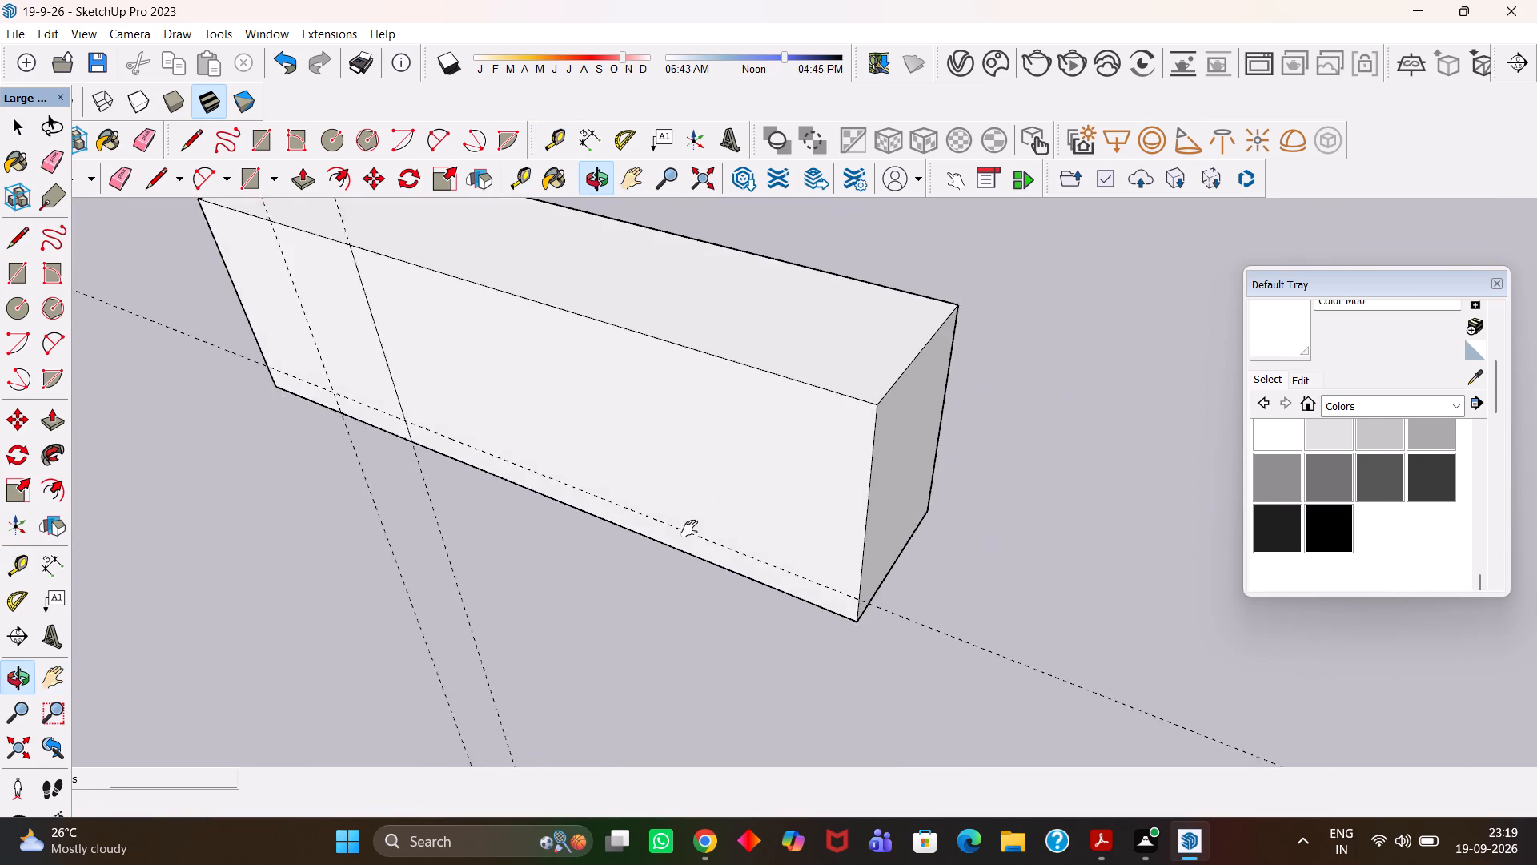
pyautogui.scroll(-2, 689, 529)
pyautogui.moveTo(606, 484); pyautogui.dragTo(726, 515)
pyautogui.moveTo(809, 581); pyautogui.dragTo(780, 528, button='middle')
pyautogui.scroll(3, 780, 528)
pyautogui.middleClick(896, 588)
pyautogui.scroll(1, 899, 587)
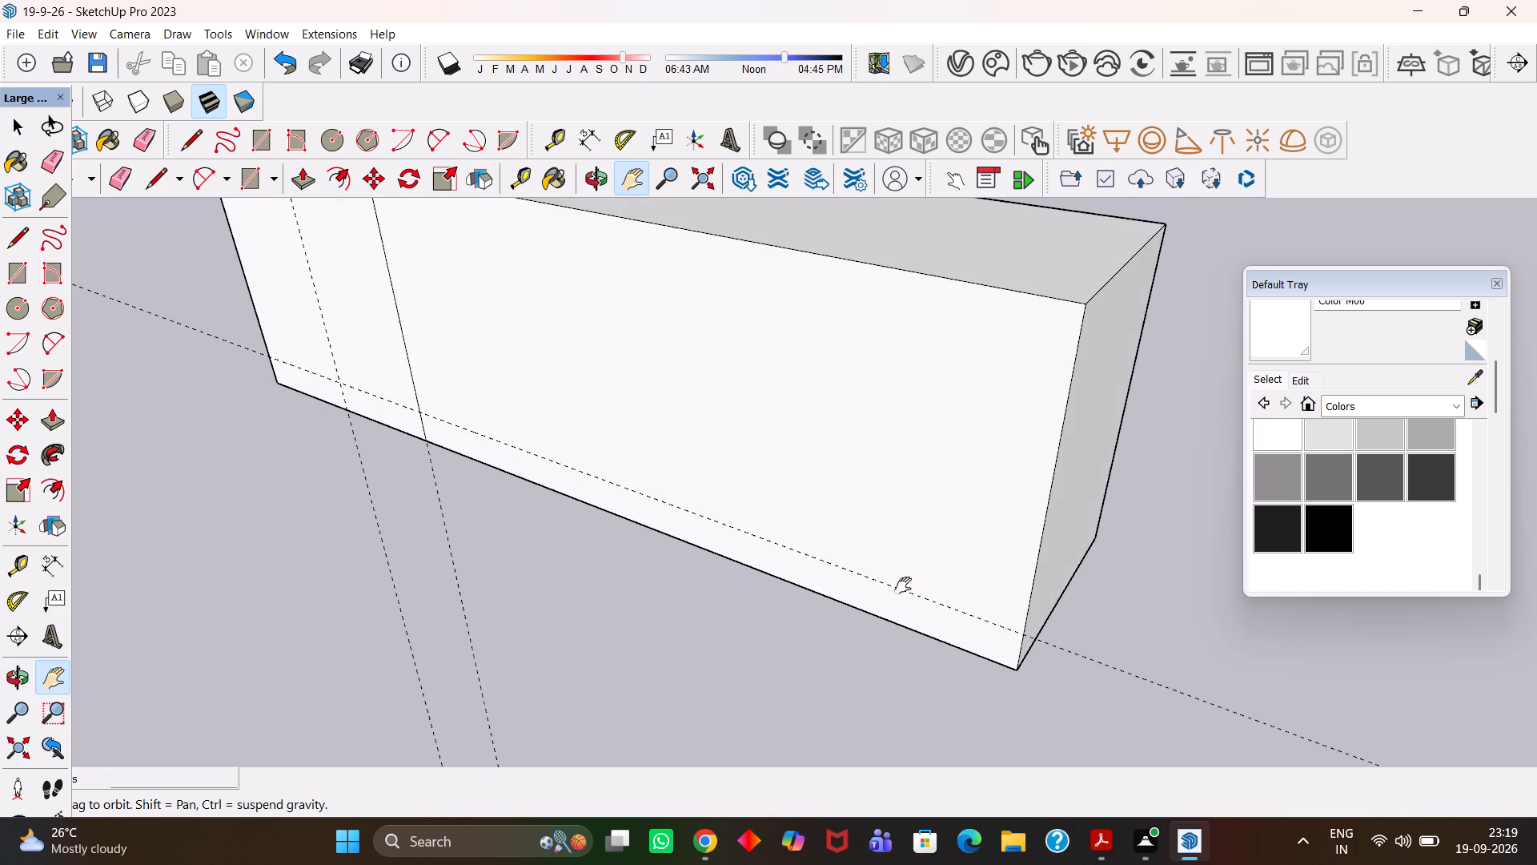
pyautogui.press('space')
pyautogui.click(969, 652)
pyautogui.scroll(4, 981, 662)
pyautogui.press('m')
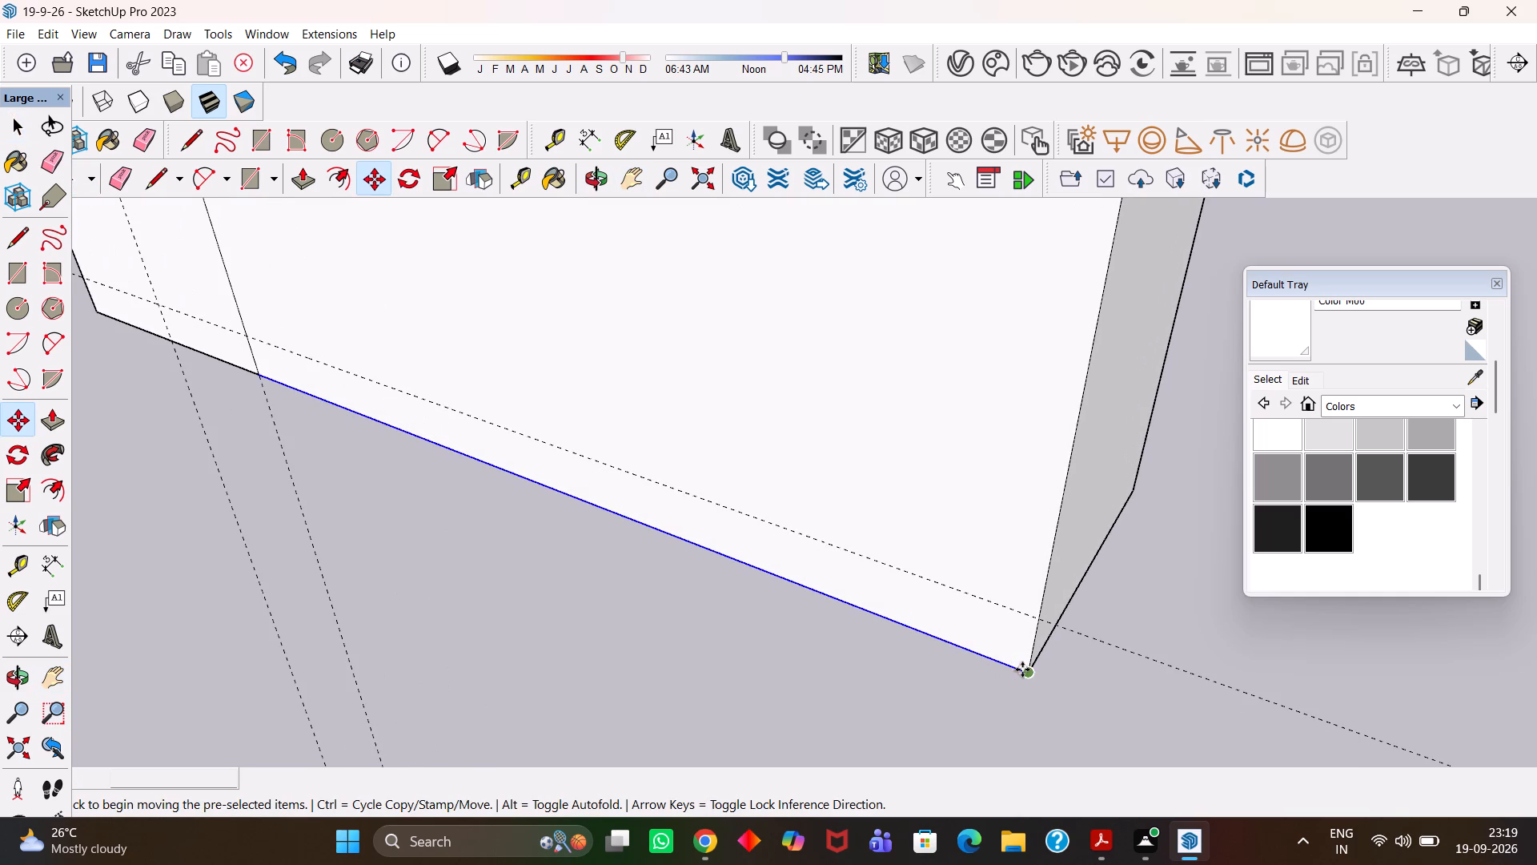
pyautogui.click(1026, 670)
pyautogui.click(1037, 618)
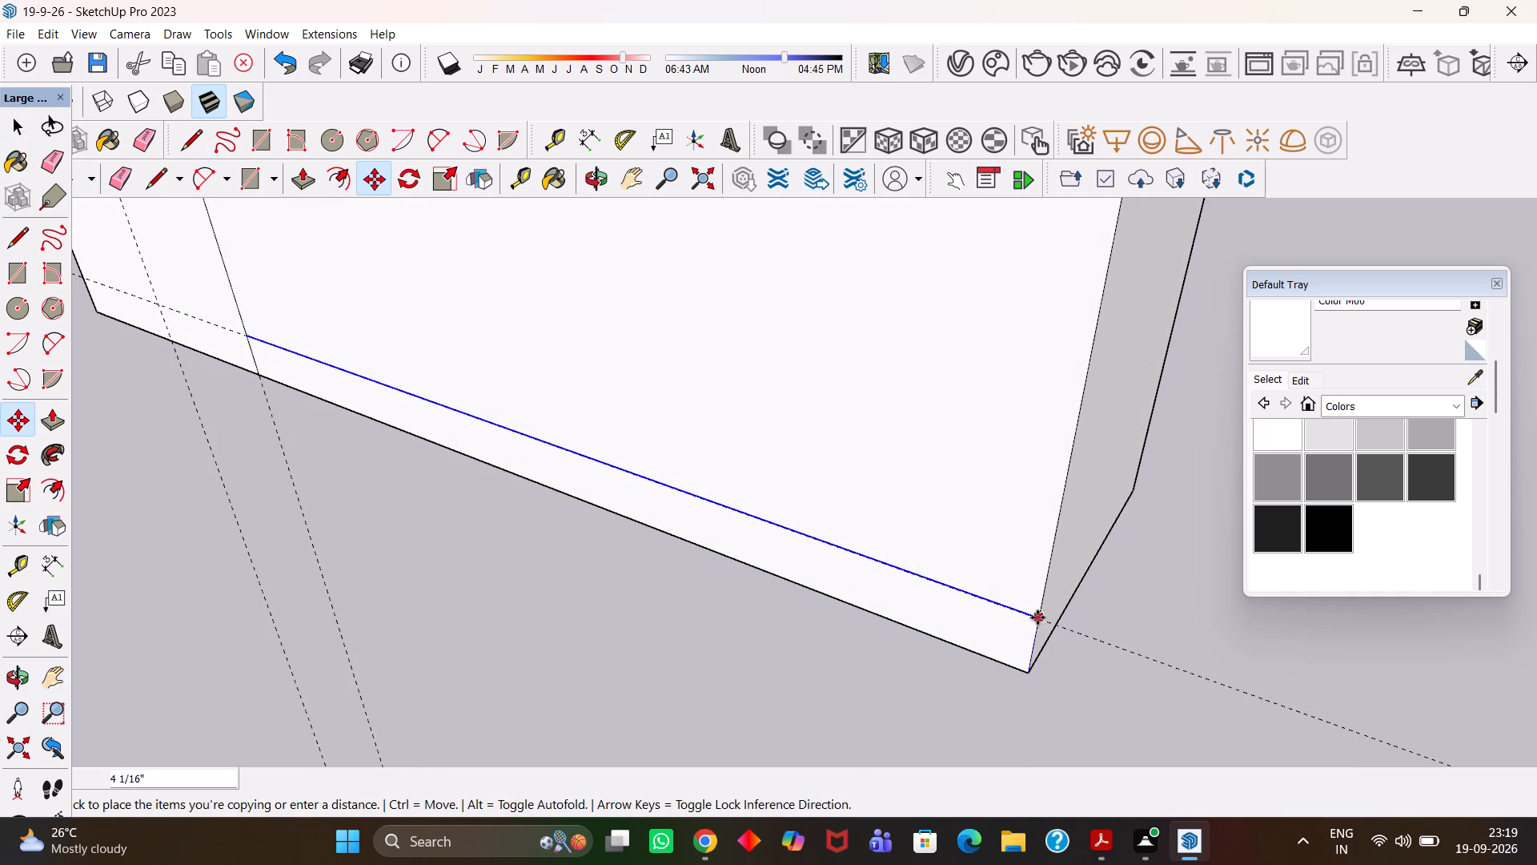
# Draw an edge along the 4" guide line across the front face's 2'8" end section, from the dividing edge to the face's end.
pyautogui.scroll(6, 1037, 618)
pyautogui.press('h')
pyautogui.moveTo(1072, 637); pyautogui.dragTo(902, 646, button='middle')
pyautogui.scroll(1, 902, 646)
pyautogui.scroll(-9, 902, 646)
pyautogui.press('h')
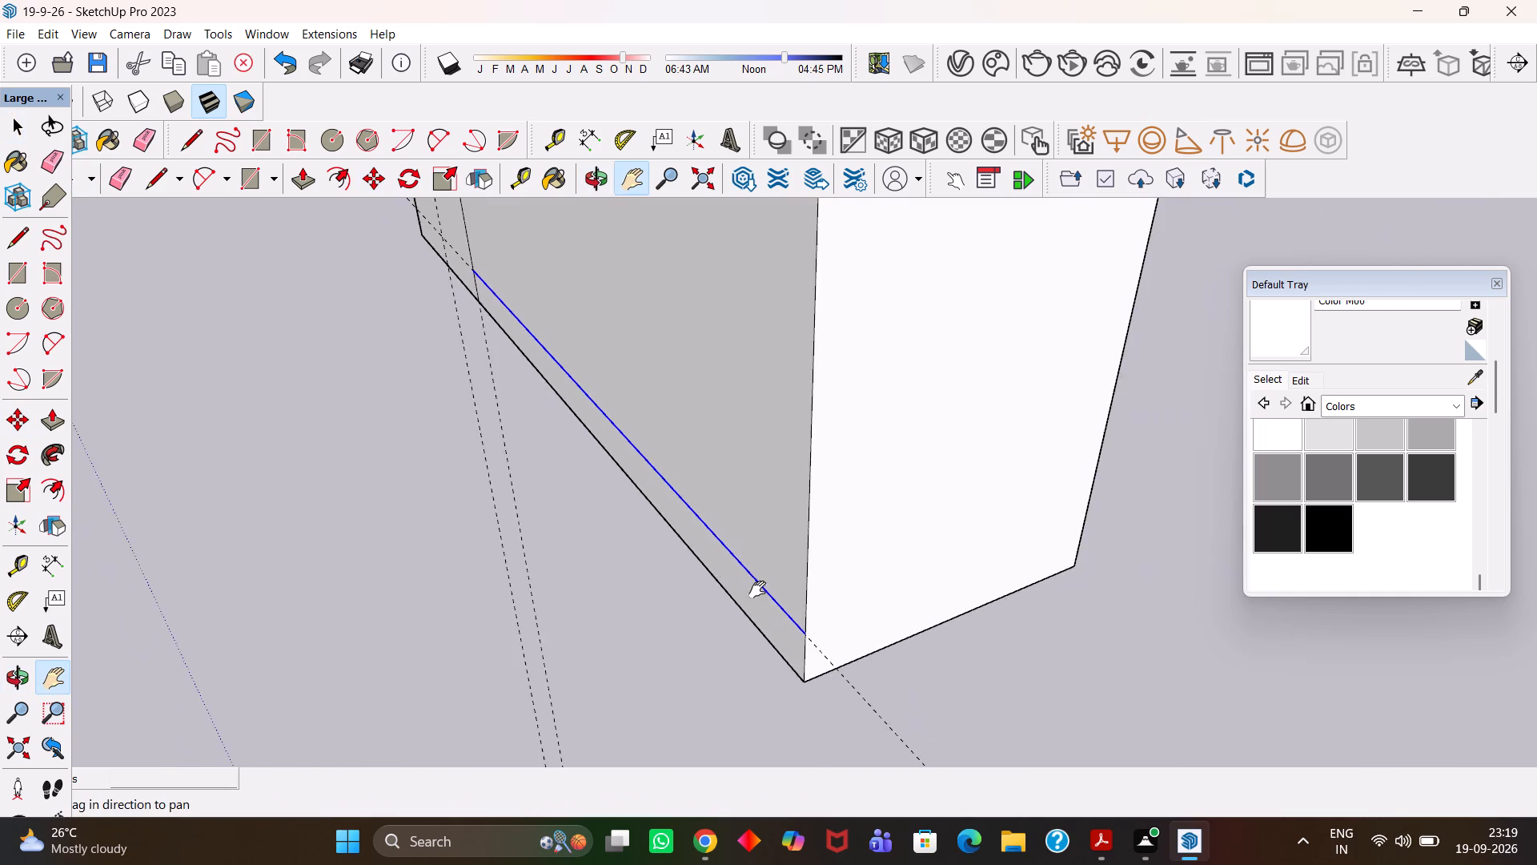
pyautogui.moveTo(694, 561); pyautogui.dragTo(925, 592, button='middle')
pyautogui.scroll(-1, 925, 592)
pyautogui.press('h')
pyautogui.moveTo(694, 503); pyautogui.dragTo(975, 559)
pyautogui.scroll(-4, 825, 520)
pyautogui.moveTo(566, 483); pyautogui.dragTo(762, 502, button='middle')
pyautogui.scroll(1, 762, 502)
pyautogui.moveTo(472, 452); pyautogui.dragTo(730, 493)
pyautogui.scroll(2, 647, 505)
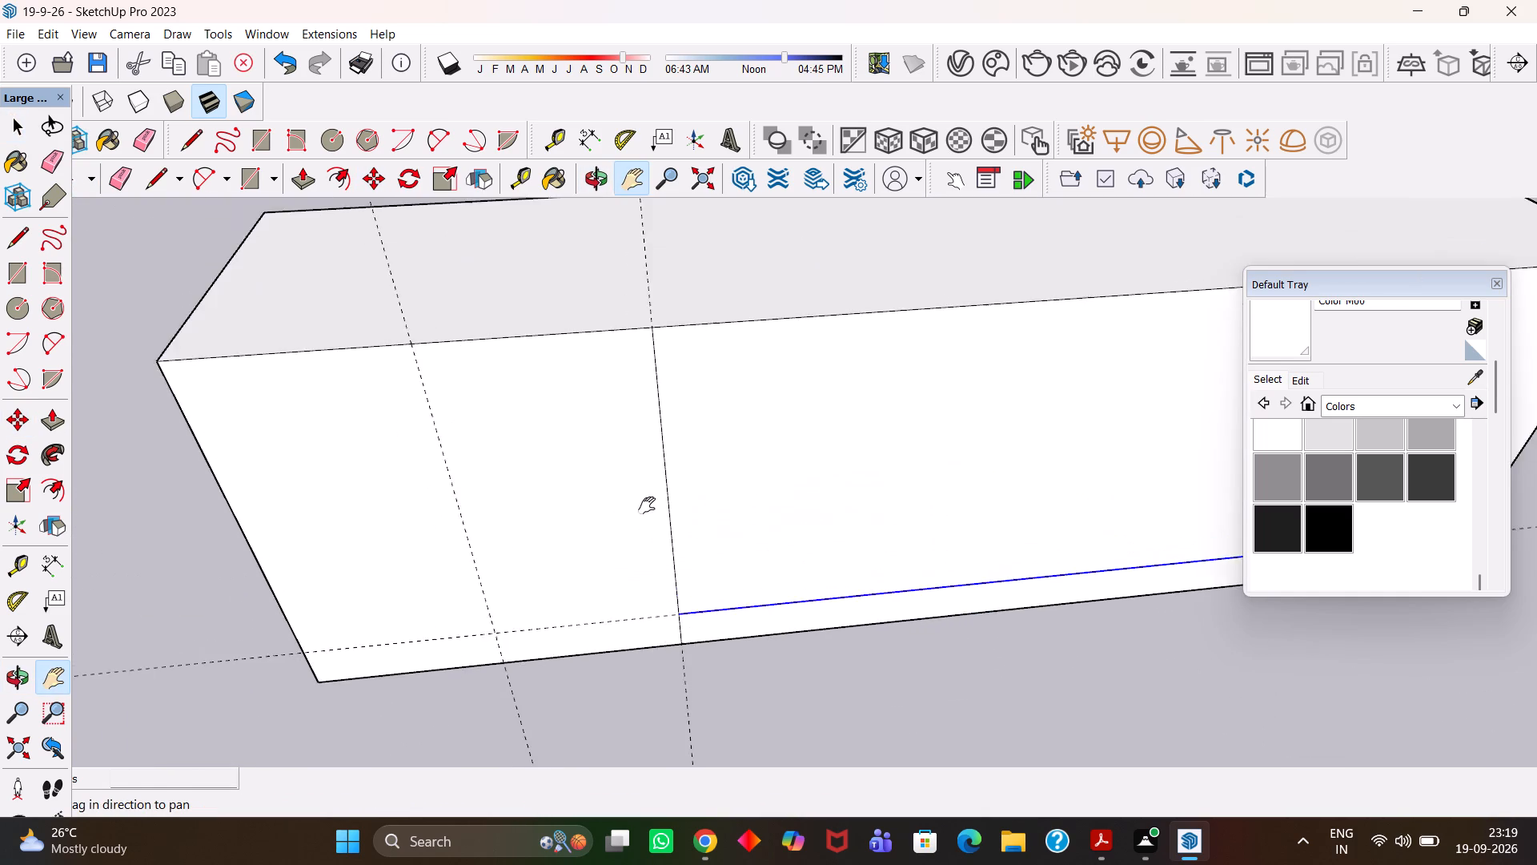
pyautogui.scroll(-3, 645, 506)
pyautogui.scroll(1, 591, 528)
pyautogui.moveTo(590, 528); pyautogui.dragTo(561, 530, button='middle')
pyautogui.scroll(-1, 561, 530)
pyautogui.press('h')
pyautogui.moveTo(532, 525); pyautogui.dragTo(648, 549)
pyautogui.moveTo(652, 573); pyautogui.dragTo(645, 573, button='middle')
pyautogui.scroll(1, 645, 573)
pyautogui.press('l')
pyautogui.scroll(2, 729, 585)
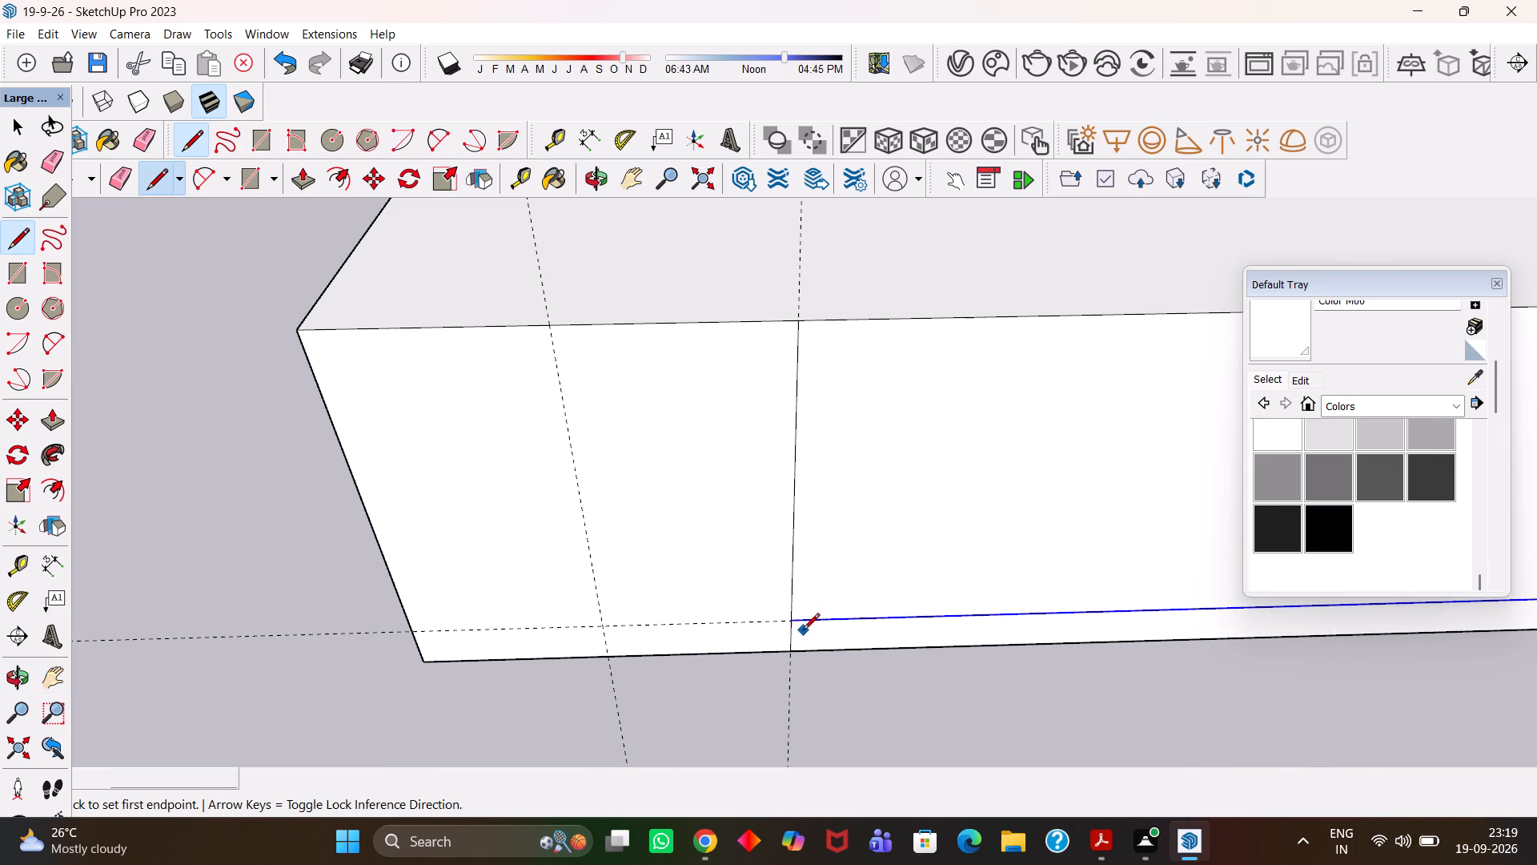
pyautogui.click(794, 622)
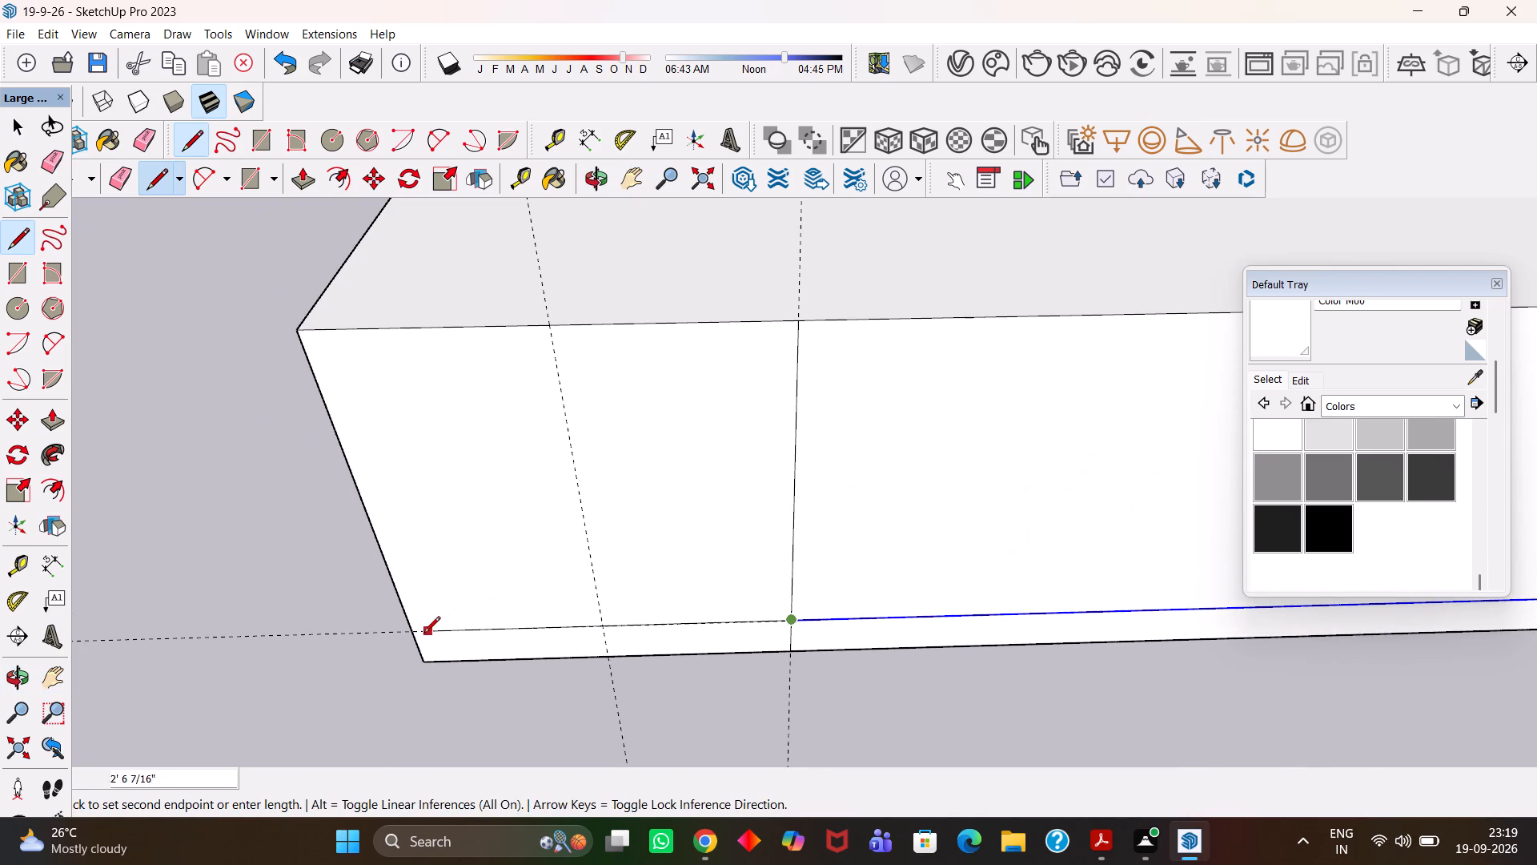
pyautogui.click(413, 636)
# Draw a vertical edge about 2'5" long down the middle of the end section, between the 4" line and the face's top edge.
pyautogui.click(612, 621)
pyautogui.click(548, 327)
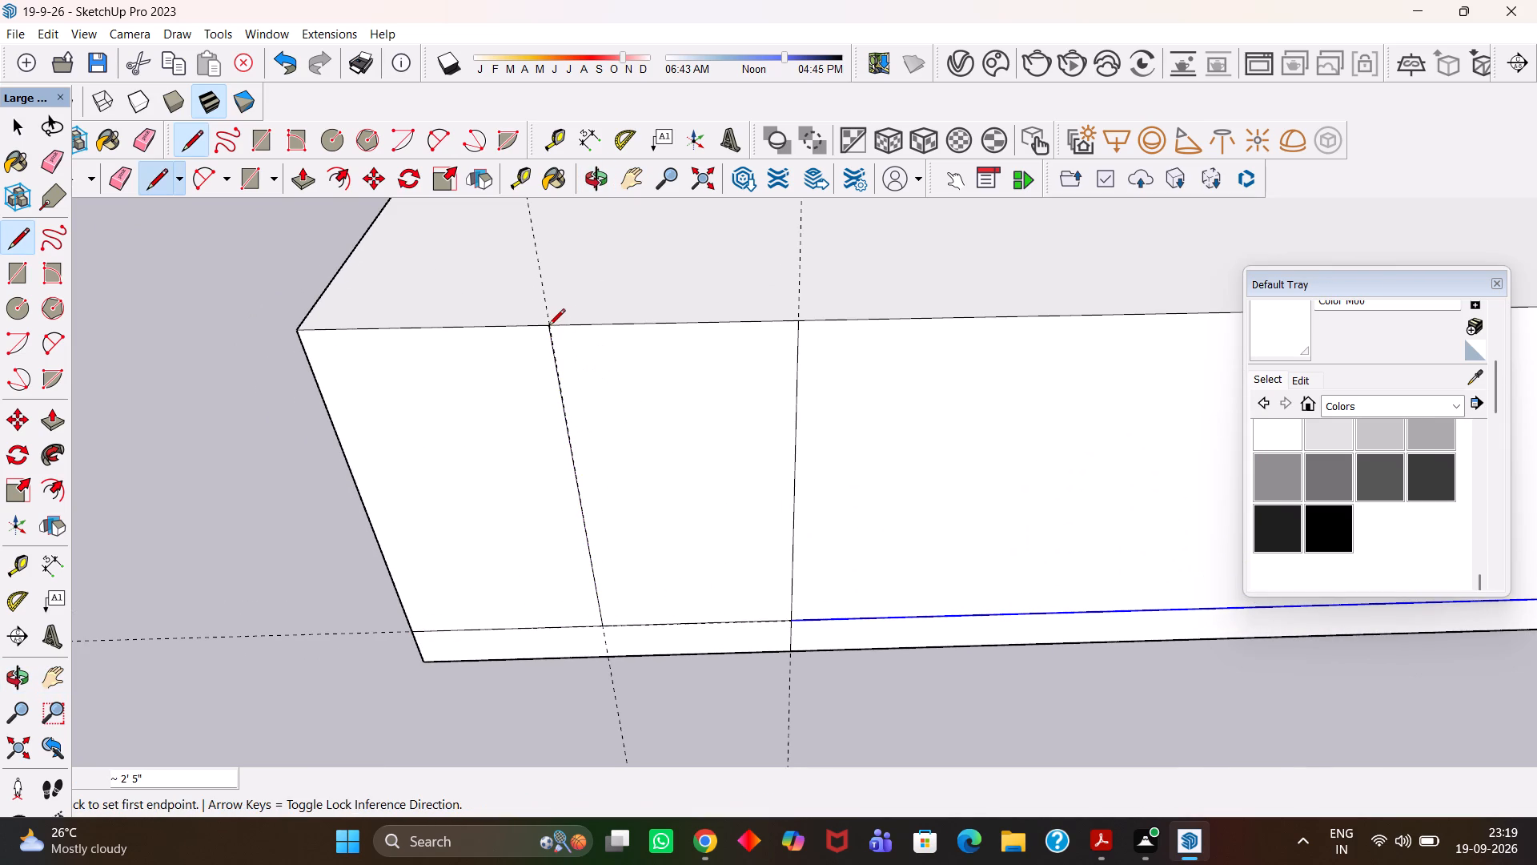
pyautogui.press('h')
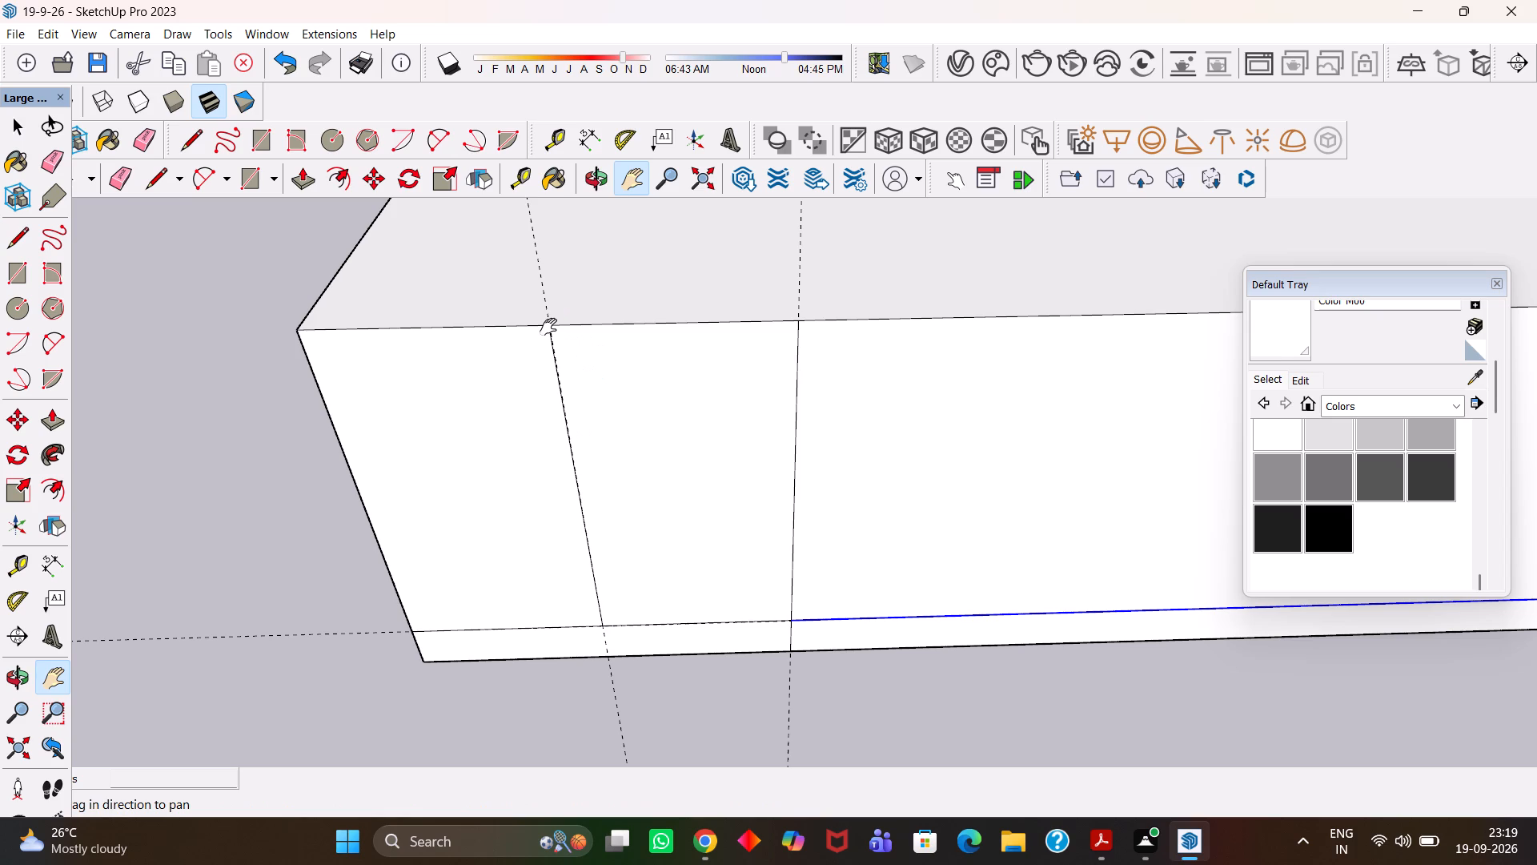
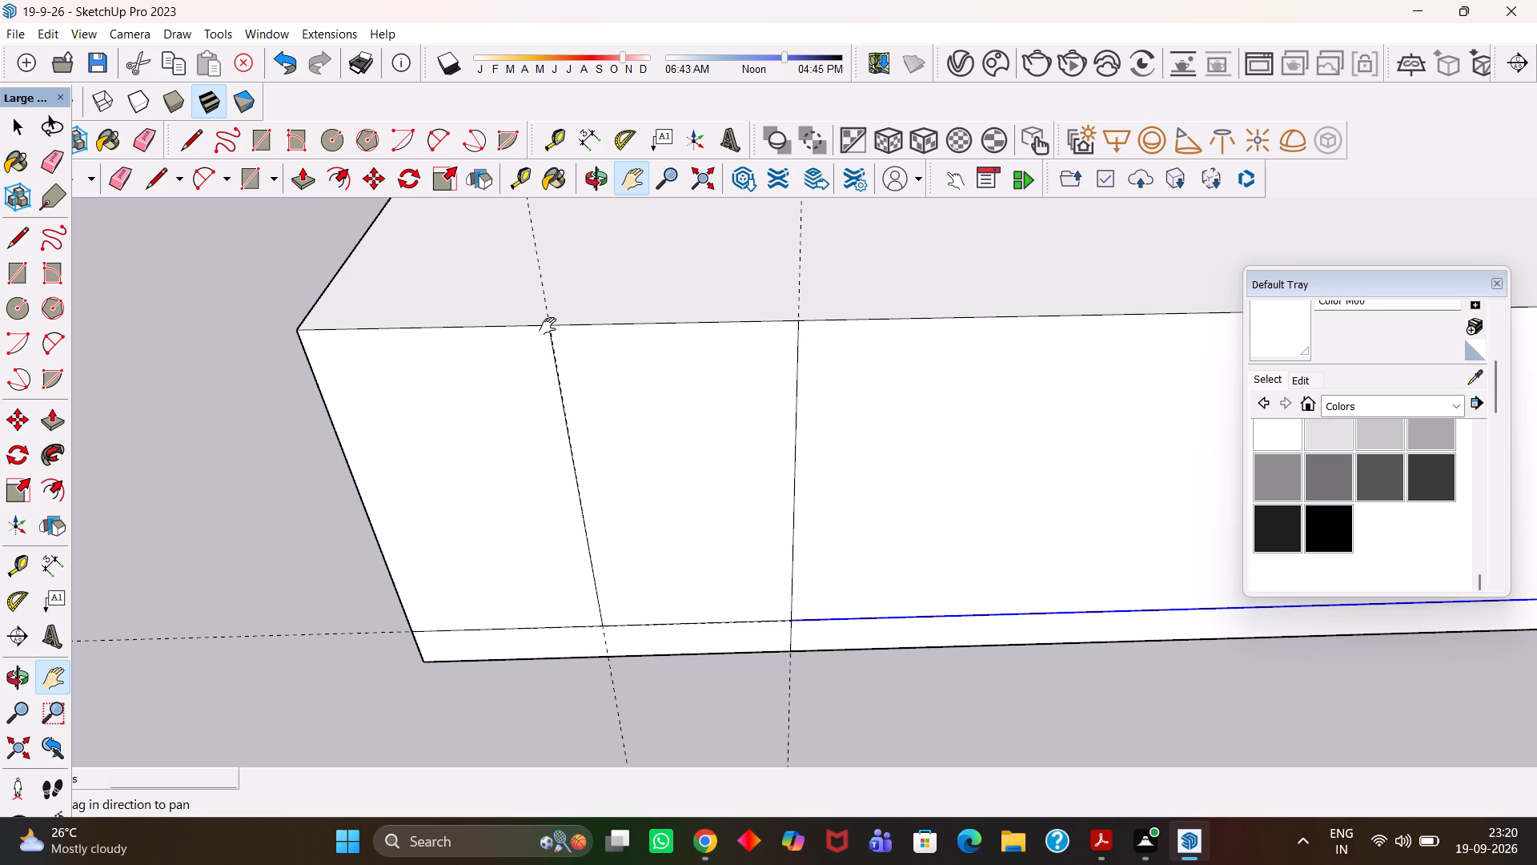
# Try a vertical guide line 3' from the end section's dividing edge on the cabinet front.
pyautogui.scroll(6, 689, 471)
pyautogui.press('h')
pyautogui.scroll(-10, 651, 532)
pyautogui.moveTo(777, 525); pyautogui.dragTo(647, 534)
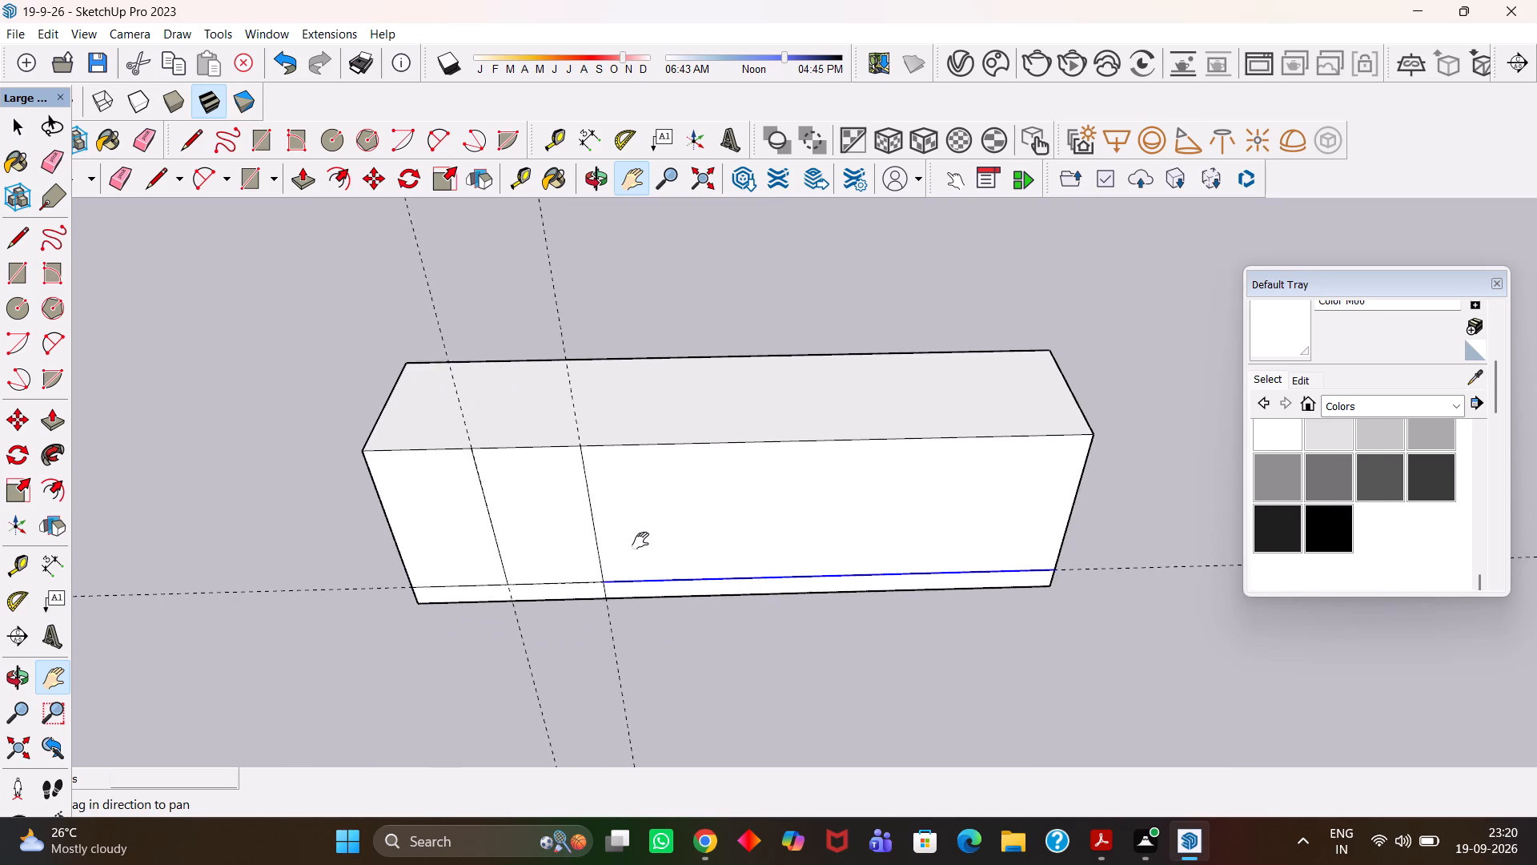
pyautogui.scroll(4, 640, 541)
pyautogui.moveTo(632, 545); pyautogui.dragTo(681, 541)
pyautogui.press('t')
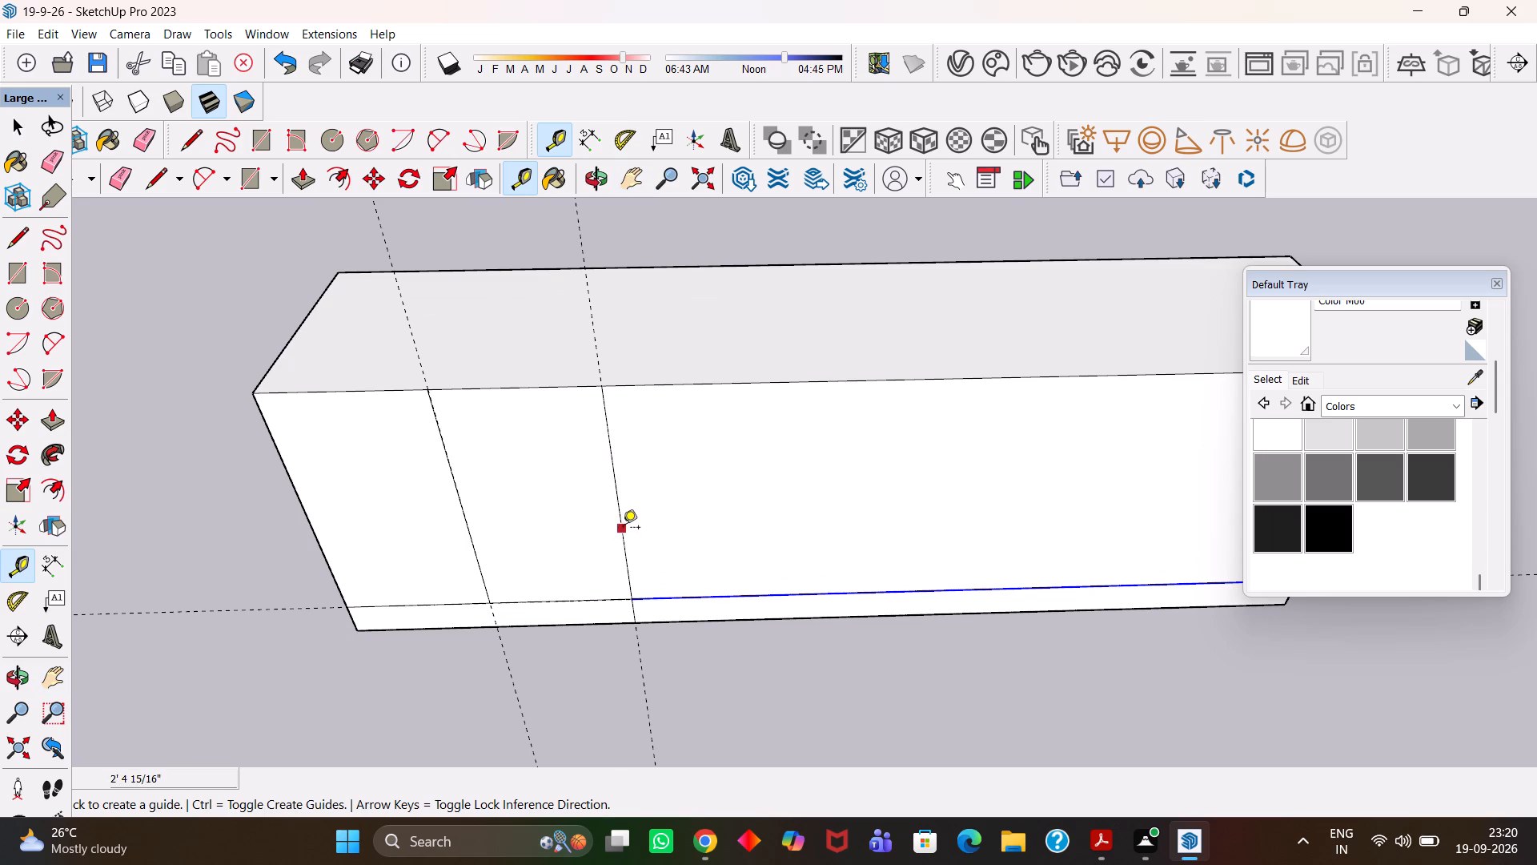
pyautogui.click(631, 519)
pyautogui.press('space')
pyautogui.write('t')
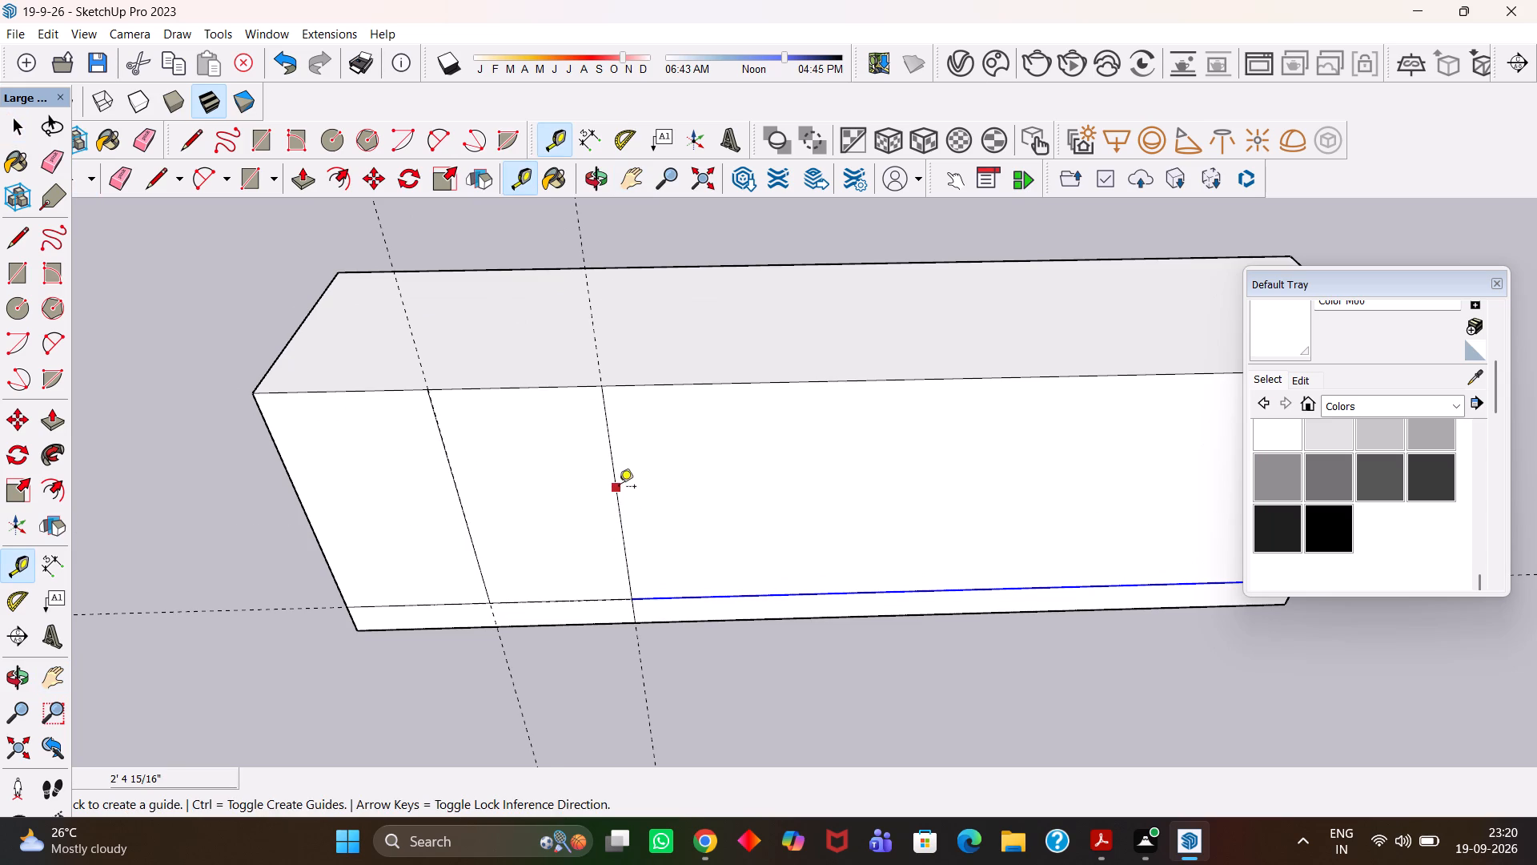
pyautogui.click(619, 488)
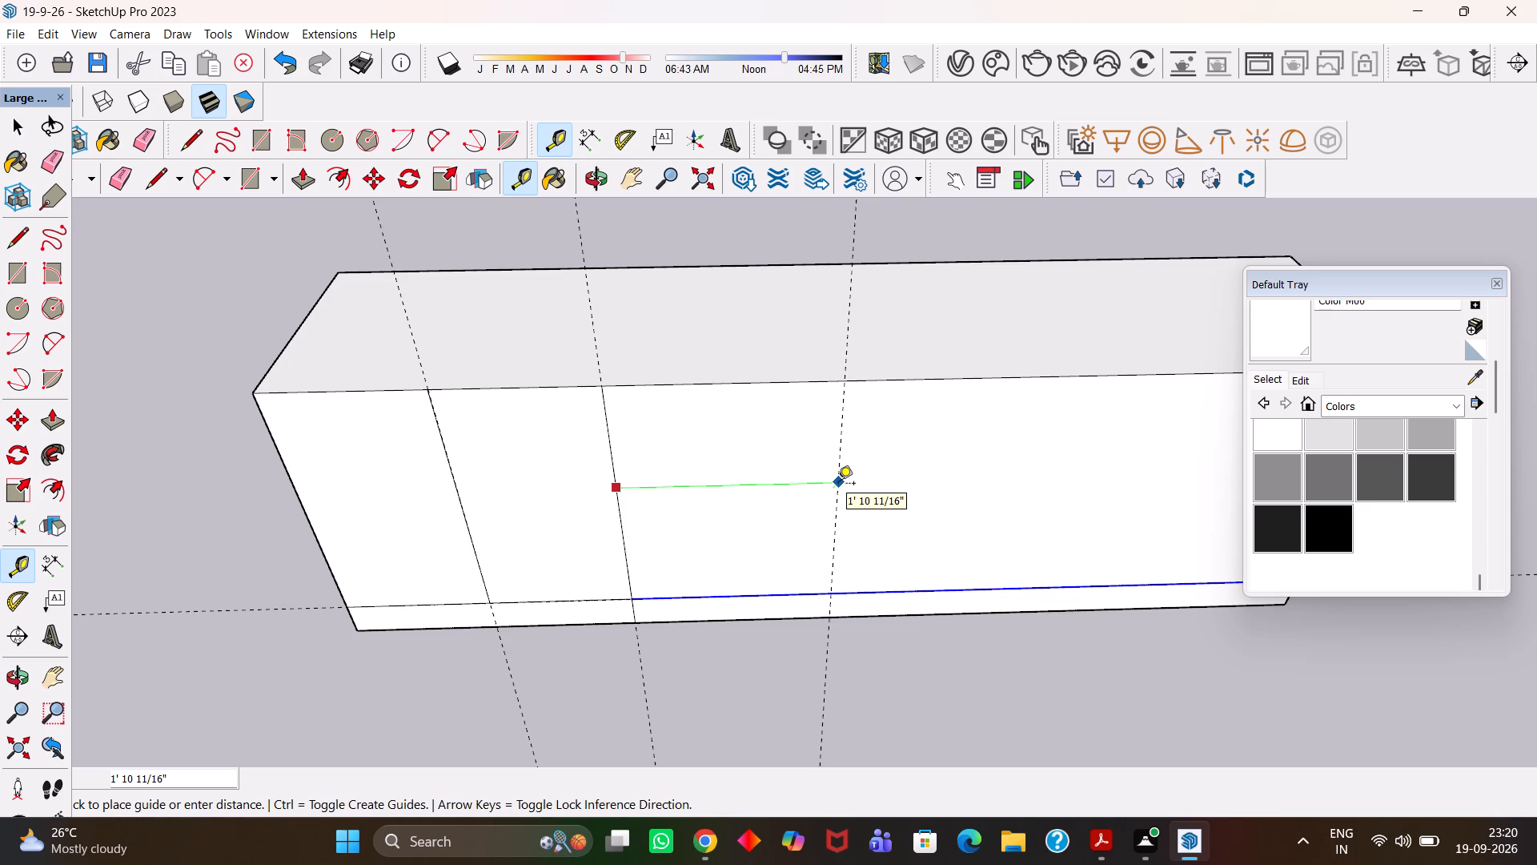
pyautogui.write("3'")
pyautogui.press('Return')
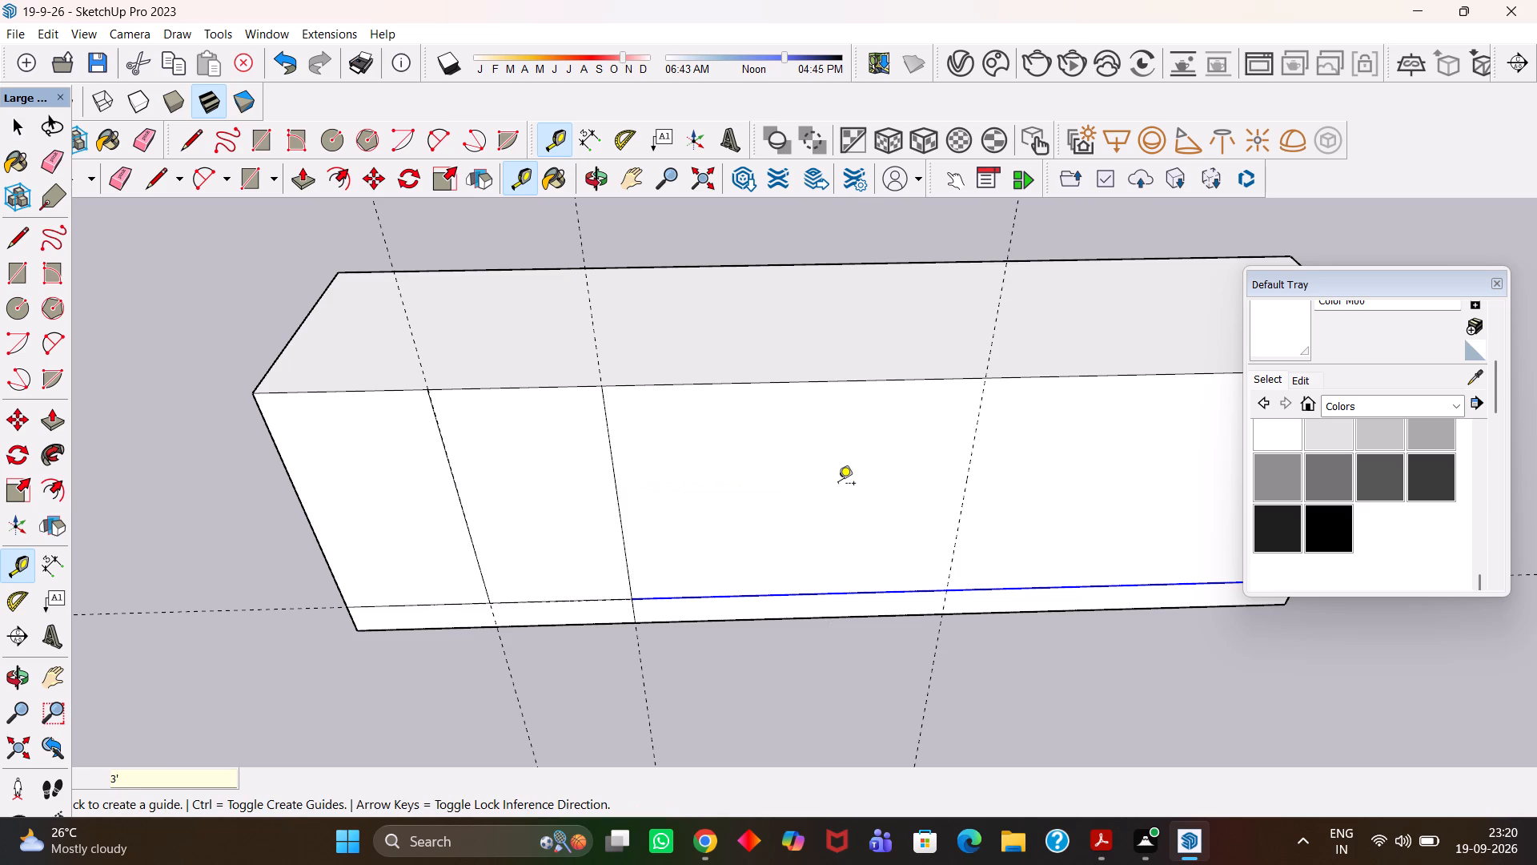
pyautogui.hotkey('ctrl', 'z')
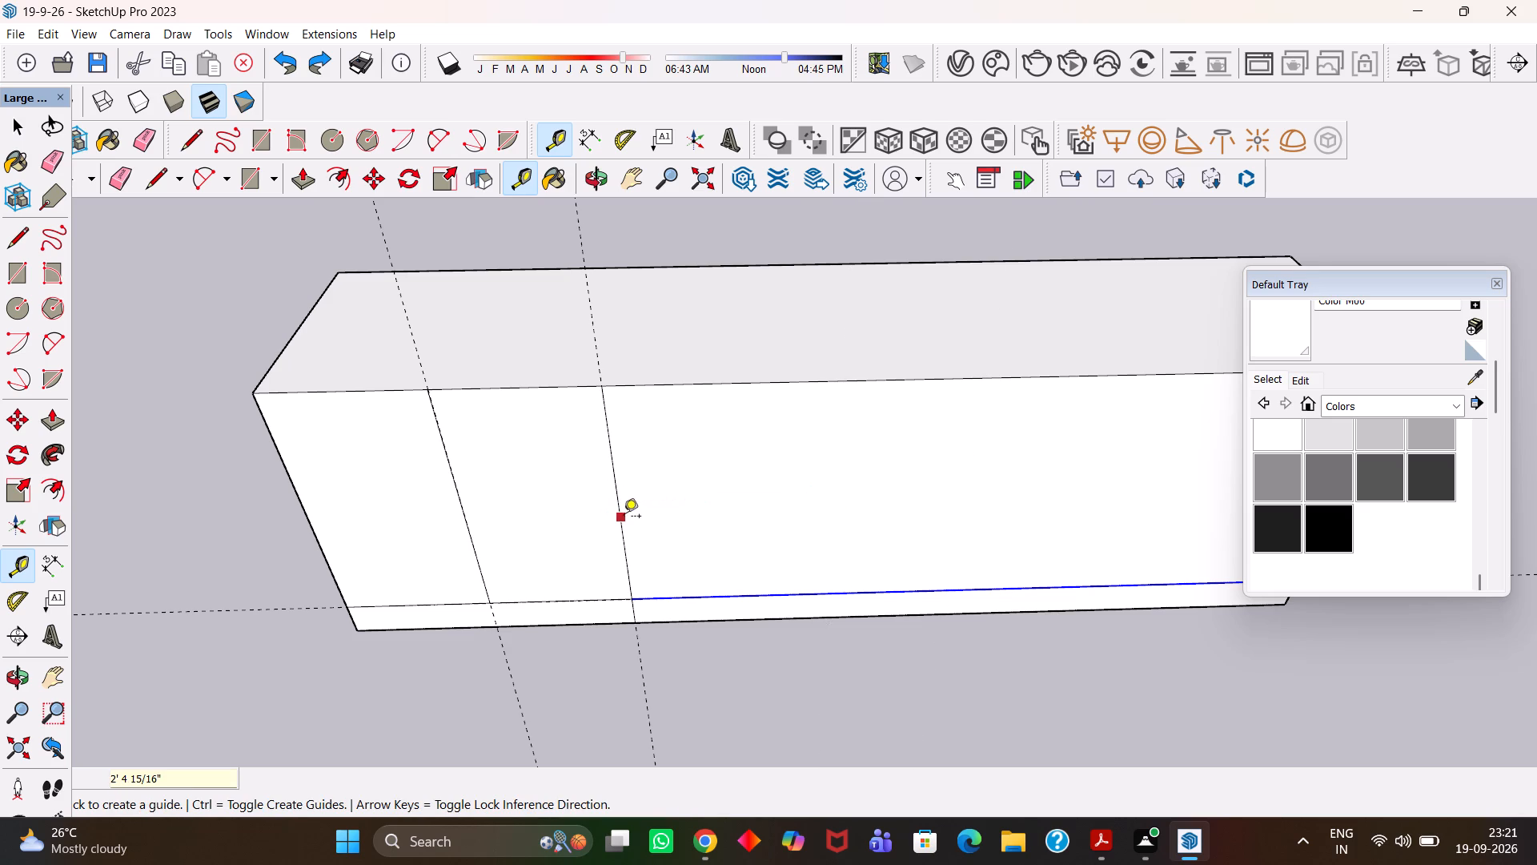
# Place two vertical guide lines across the longer front section at successive 2' spacings from the dividing edge.
pyautogui.click(624, 517)
pyautogui.write("2'")
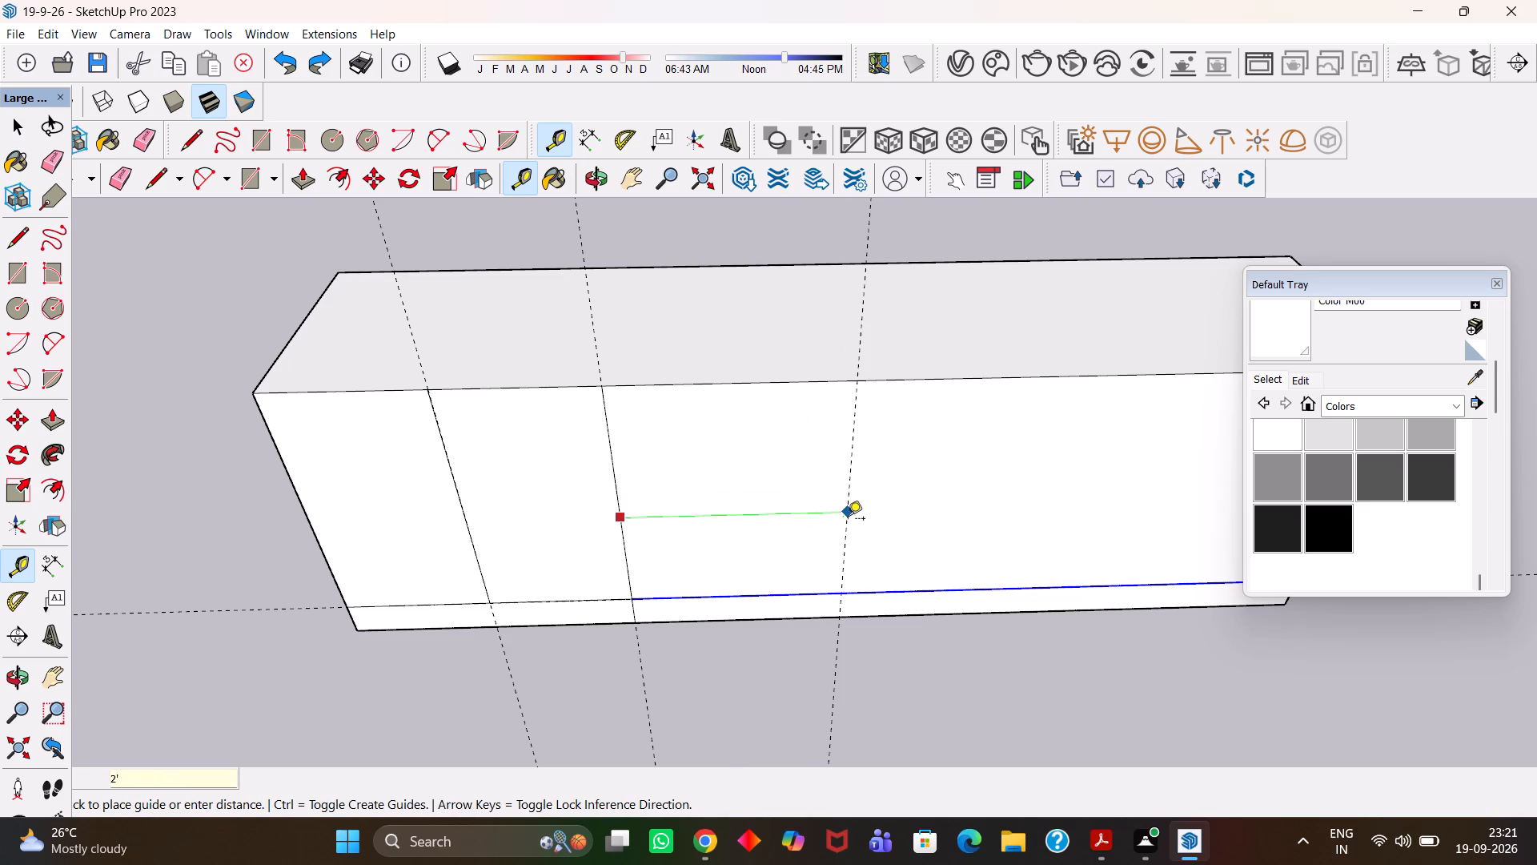
pyautogui.press('Return')
pyautogui.click(845, 514)
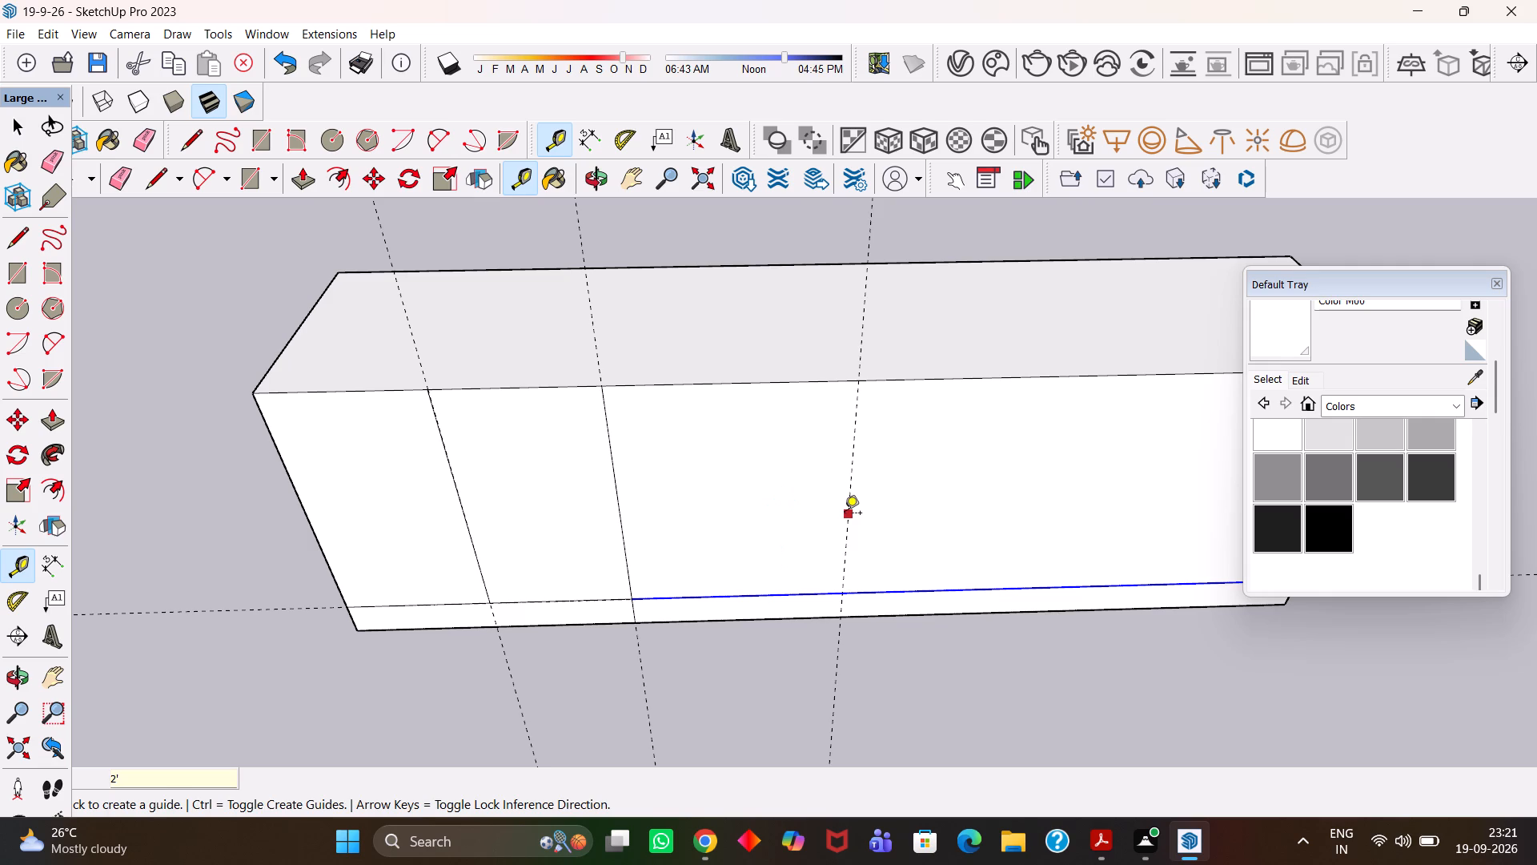
pyautogui.write("2'")
pyautogui.press('Return')
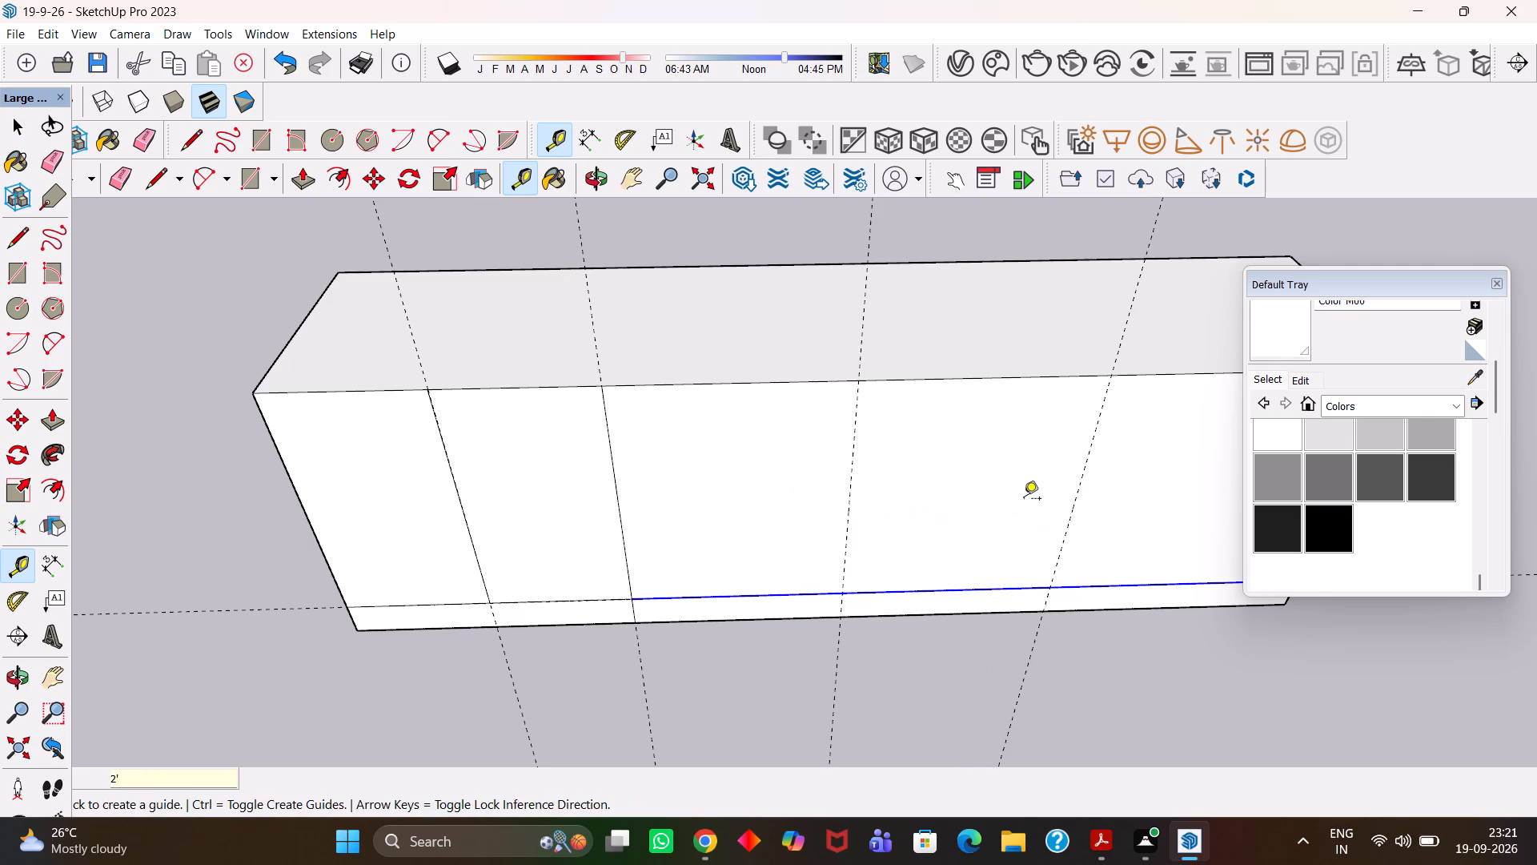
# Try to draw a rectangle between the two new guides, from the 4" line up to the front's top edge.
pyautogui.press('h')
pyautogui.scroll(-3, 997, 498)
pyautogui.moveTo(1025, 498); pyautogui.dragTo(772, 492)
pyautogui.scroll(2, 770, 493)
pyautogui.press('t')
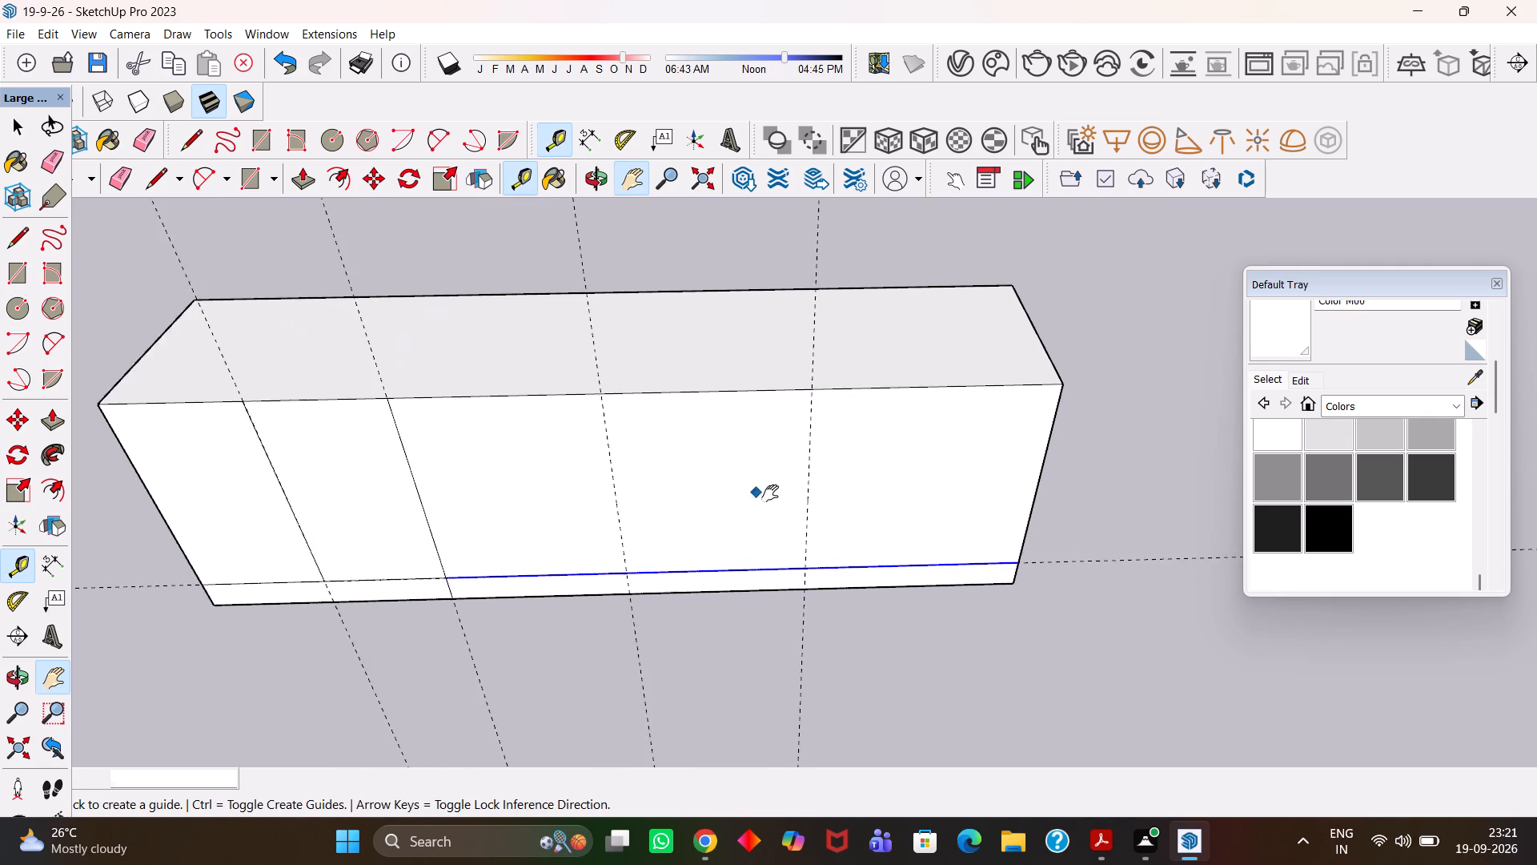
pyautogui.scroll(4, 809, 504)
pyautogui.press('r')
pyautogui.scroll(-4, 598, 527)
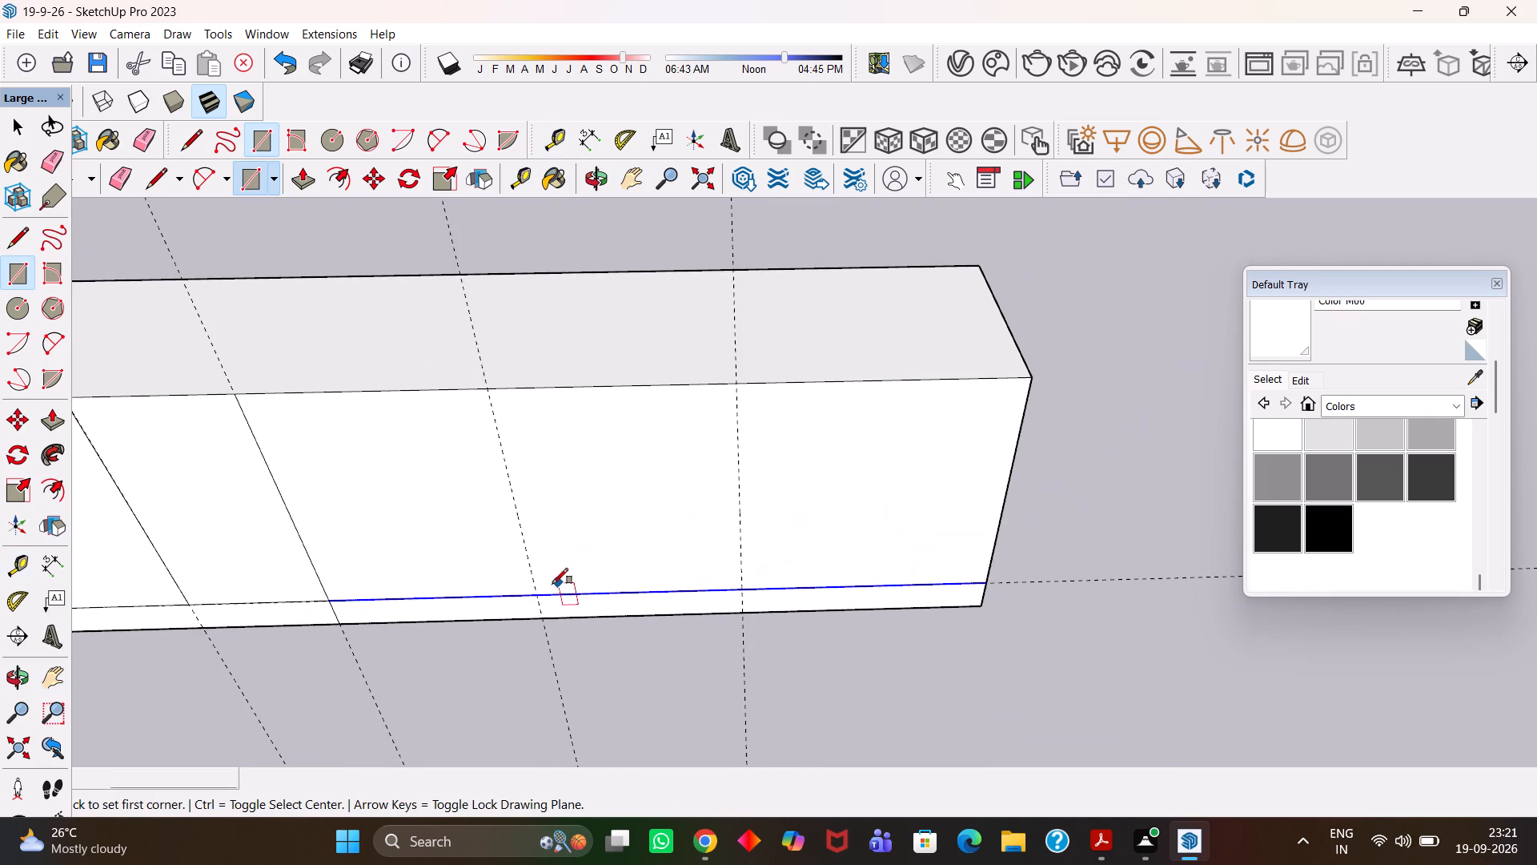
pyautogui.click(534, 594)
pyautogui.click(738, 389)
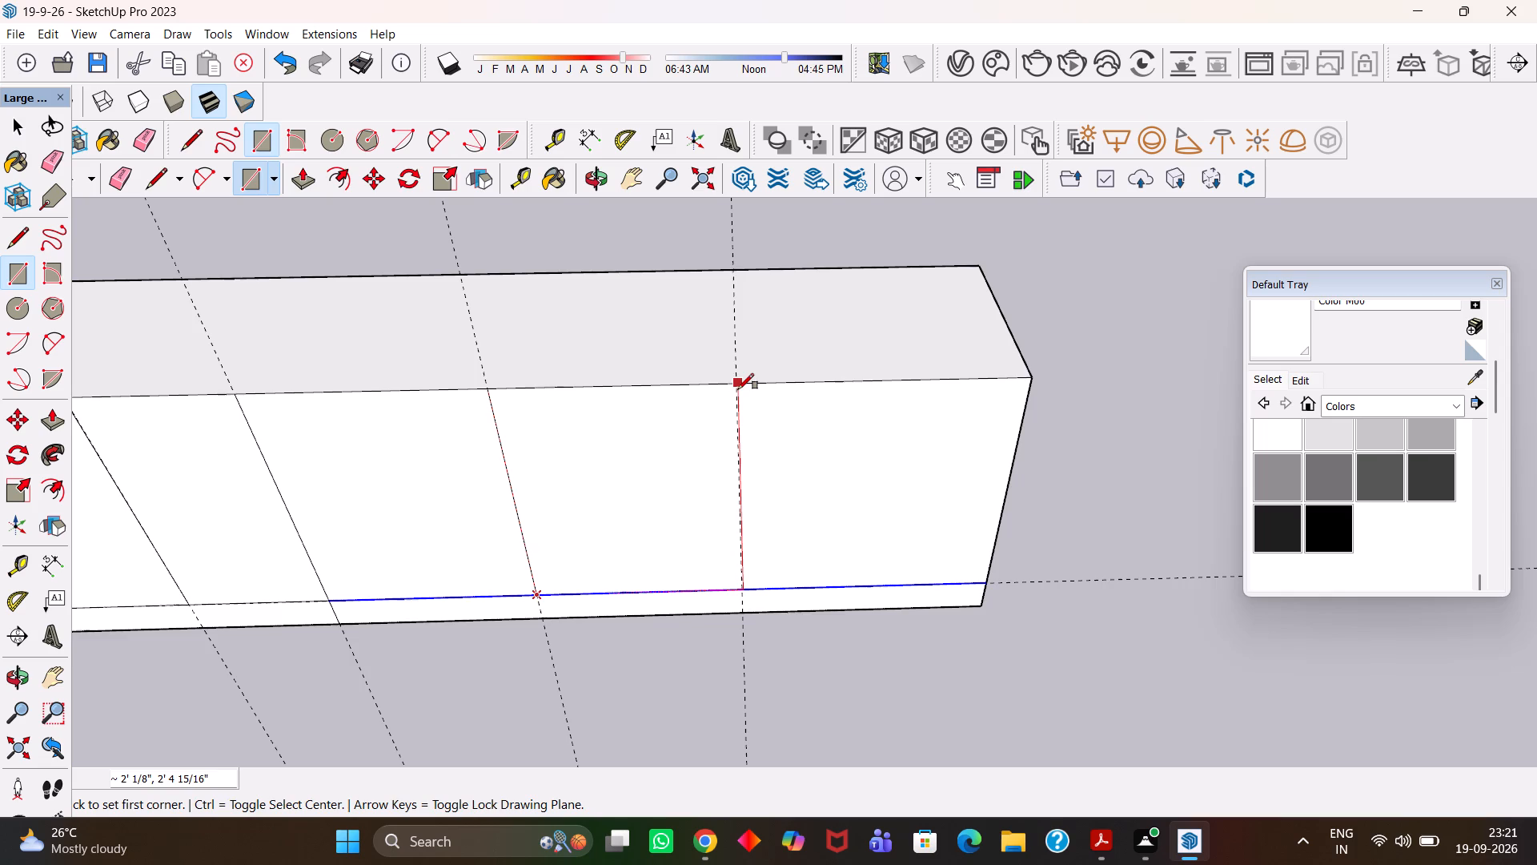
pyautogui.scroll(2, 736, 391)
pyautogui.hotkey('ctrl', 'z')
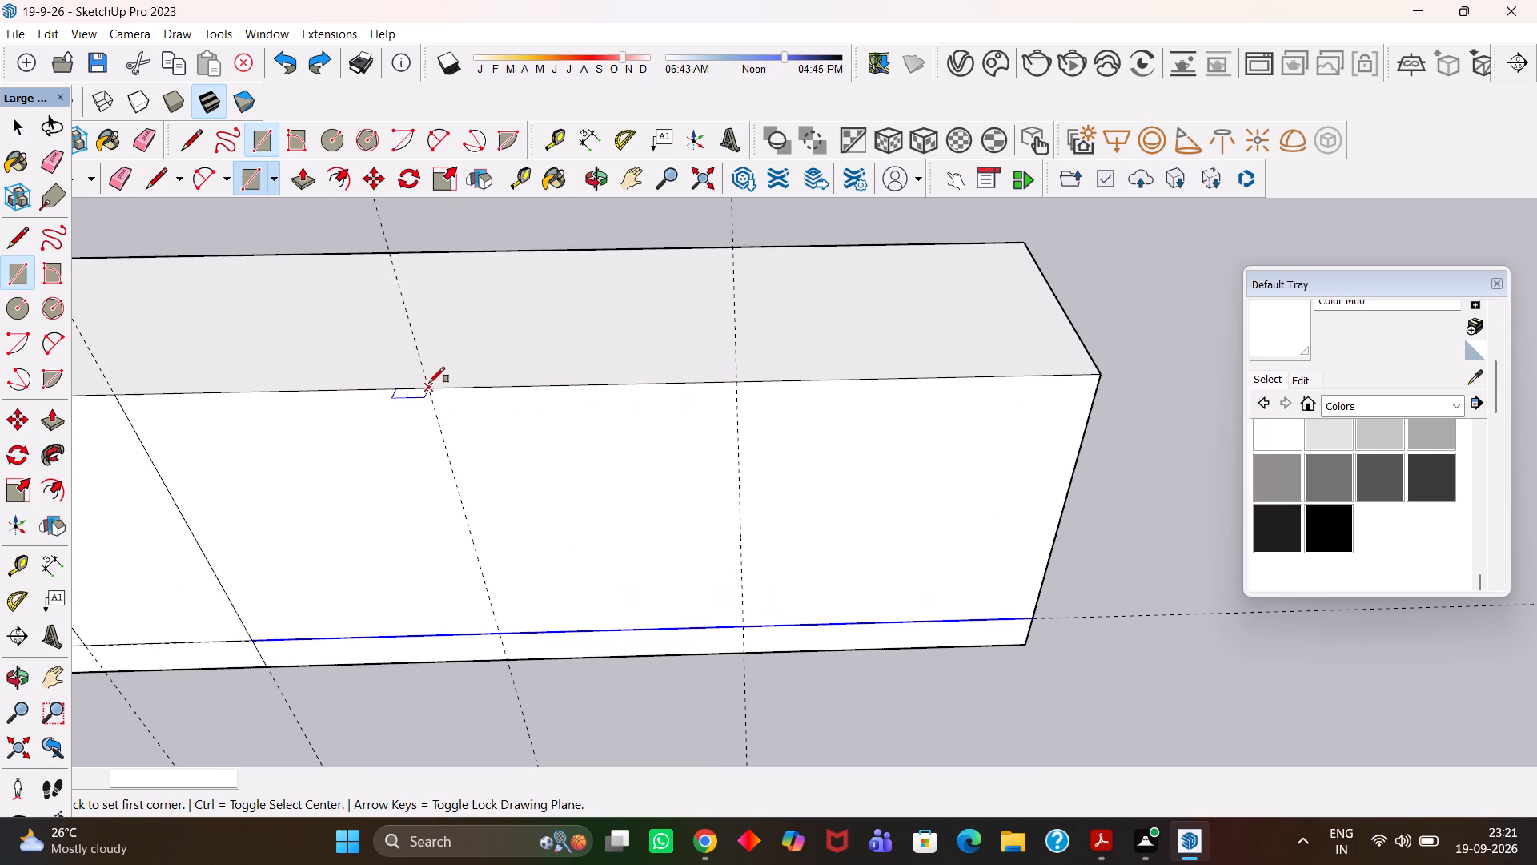
# Draw a rectangle about 2' by 2'5" between the two guides, from the front's top edge down to the 4" line.
pyautogui.click(429, 383)
pyautogui.click(744, 622)
# Draw a 4' horizontal edge across the two middle 2' panels, along a guide placed at their mid-height.
pyautogui.press('h')
pyautogui.scroll(-2, 691, 598)
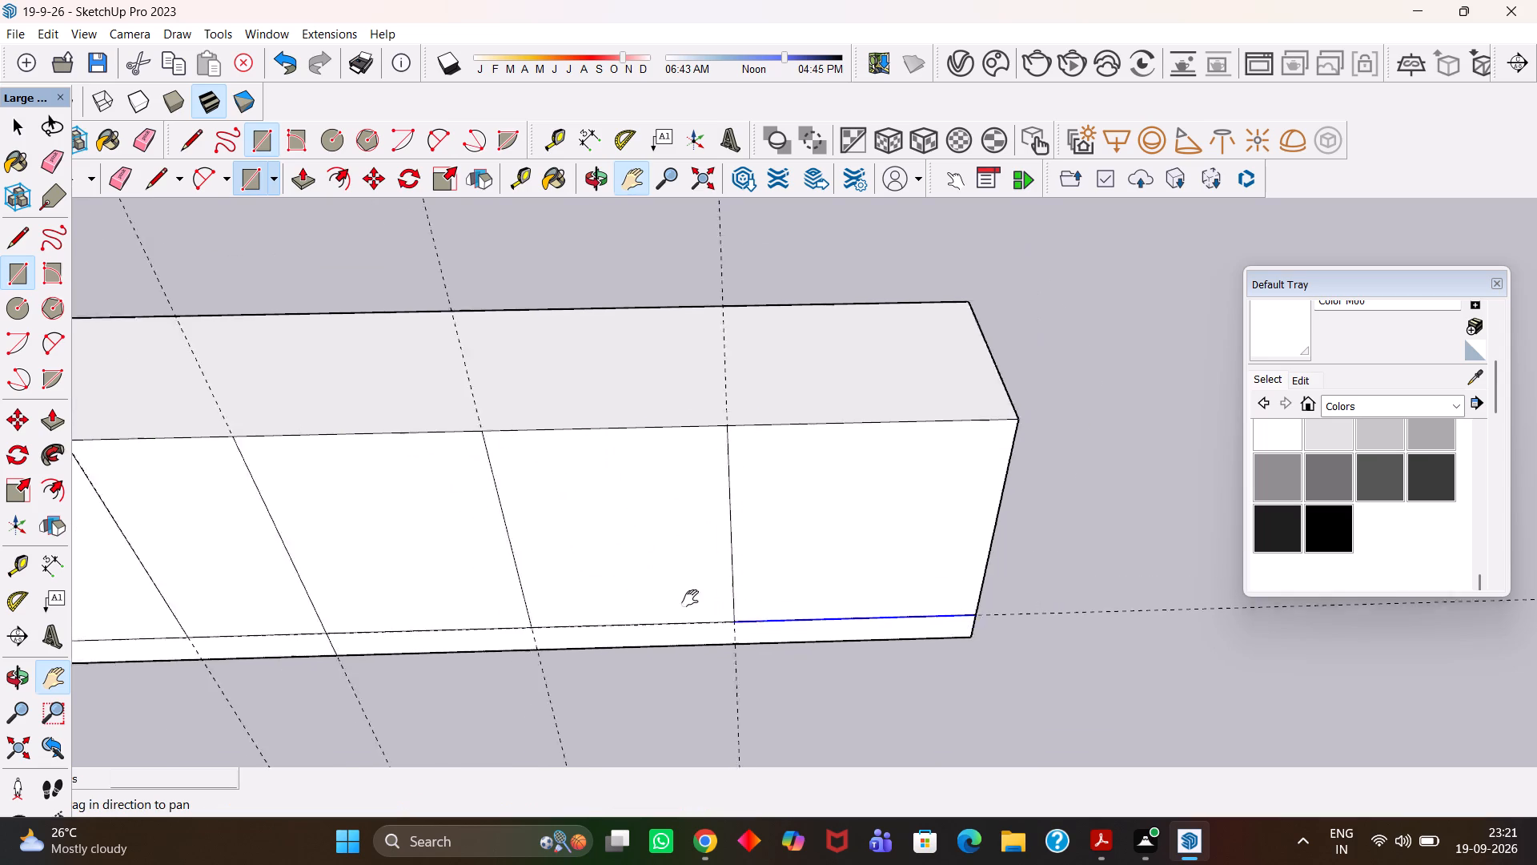
pyautogui.scroll(-2, 690, 598)
pyautogui.moveTo(600, 579); pyautogui.dragTo(768, 573)
pyautogui.press('t')
pyautogui.click(785, 615)
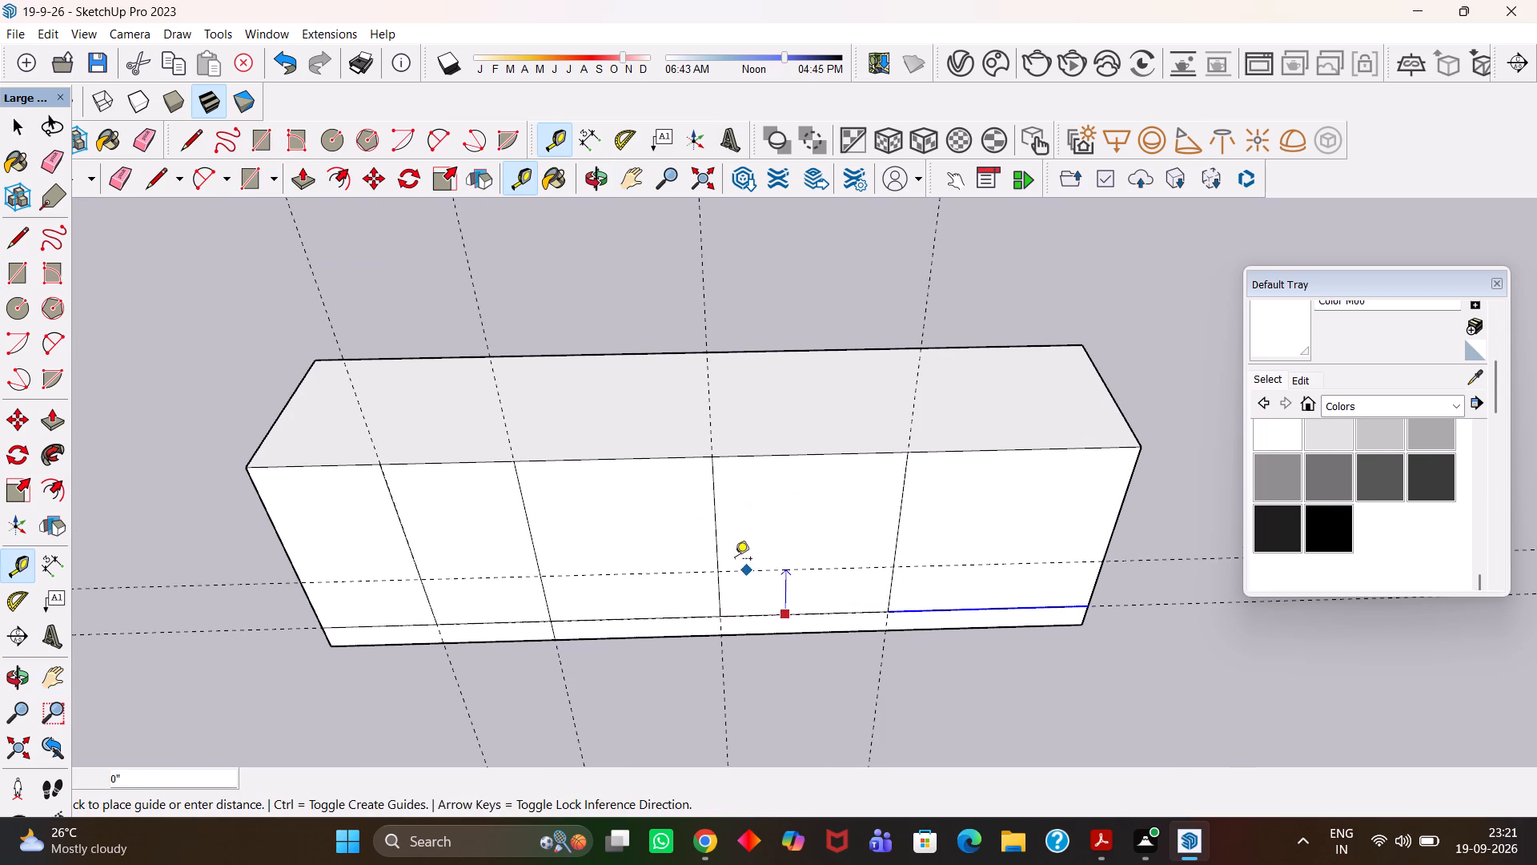
pyautogui.click(716, 536)
pyautogui.press('l')
pyautogui.scroll(1, 716, 536)
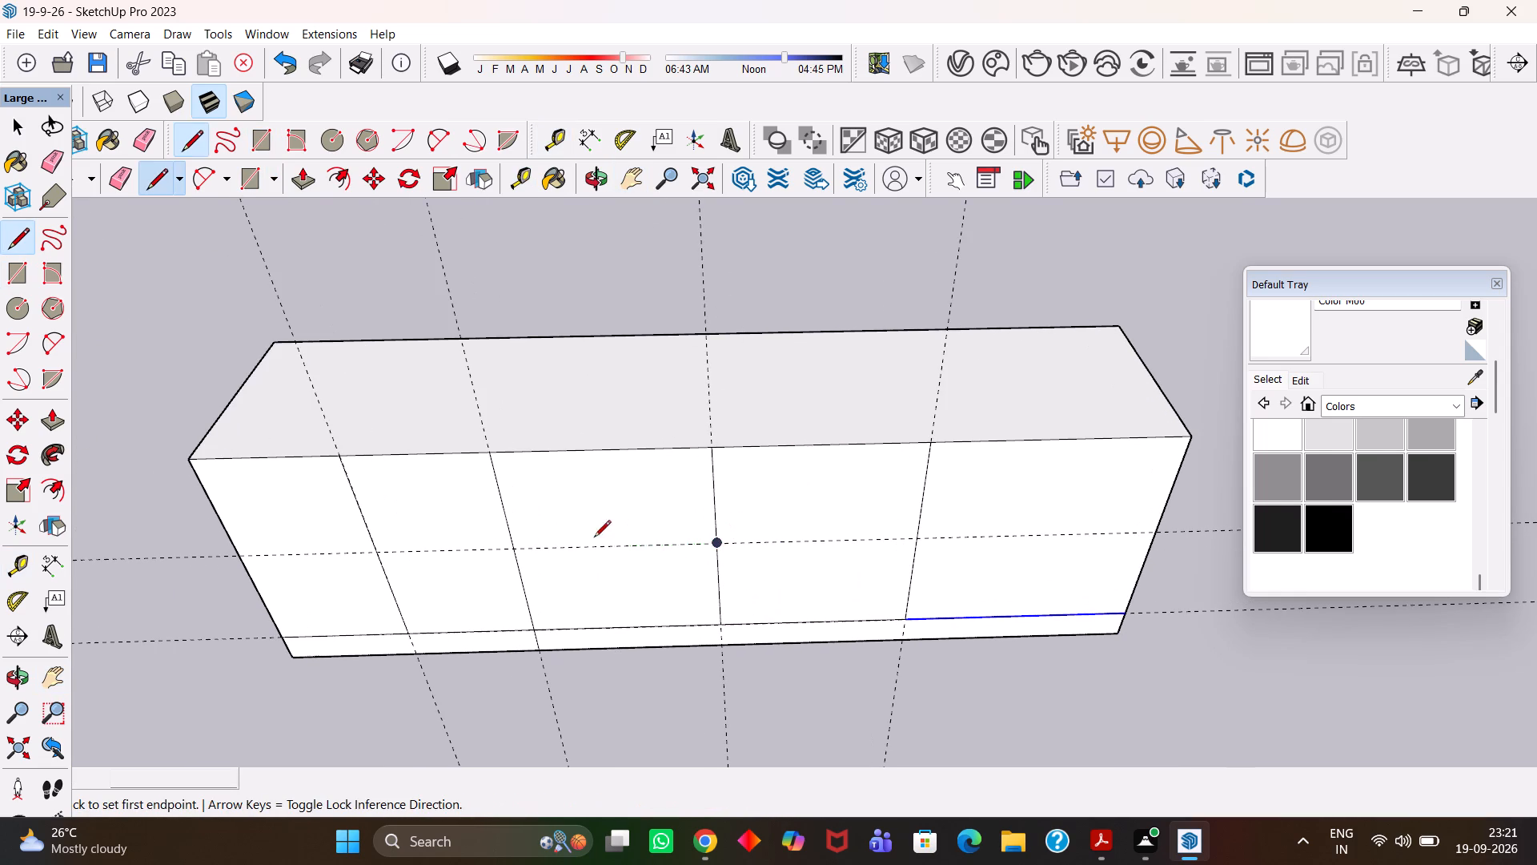
pyautogui.click(517, 549)
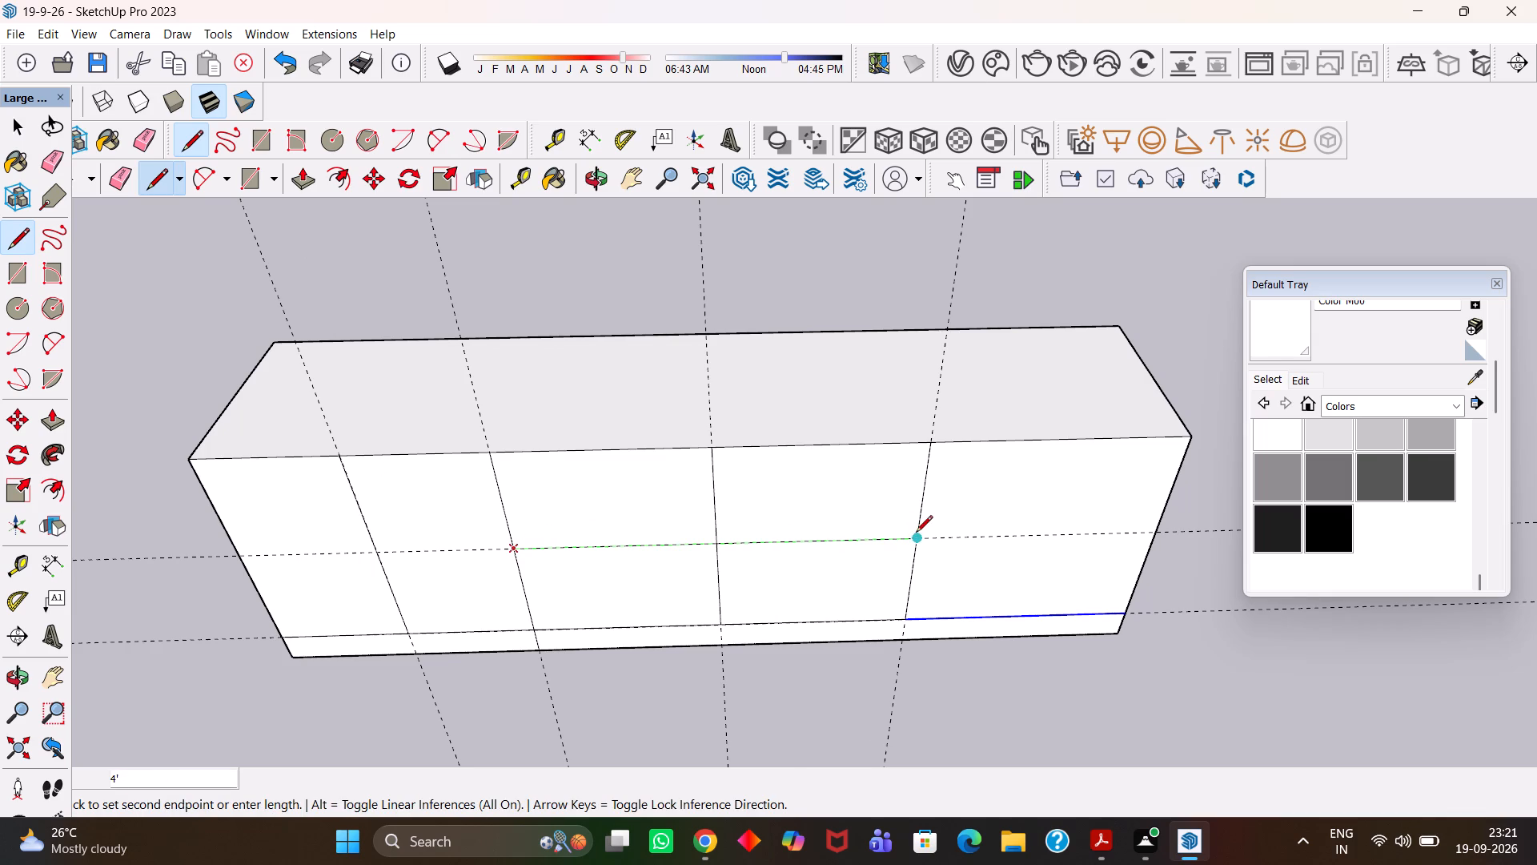
pyautogui.click(916, 533)
# Draw a vertical edge about 2'5" long down the middle of the remaining end section, along a guide offset 1' 2 1/2".
pyautogui.press('h')
pyautogui.scroll(-4, 843, 527)
pyautogui.moveTo(883, 525); pyautogui.dragTo(728, 533)
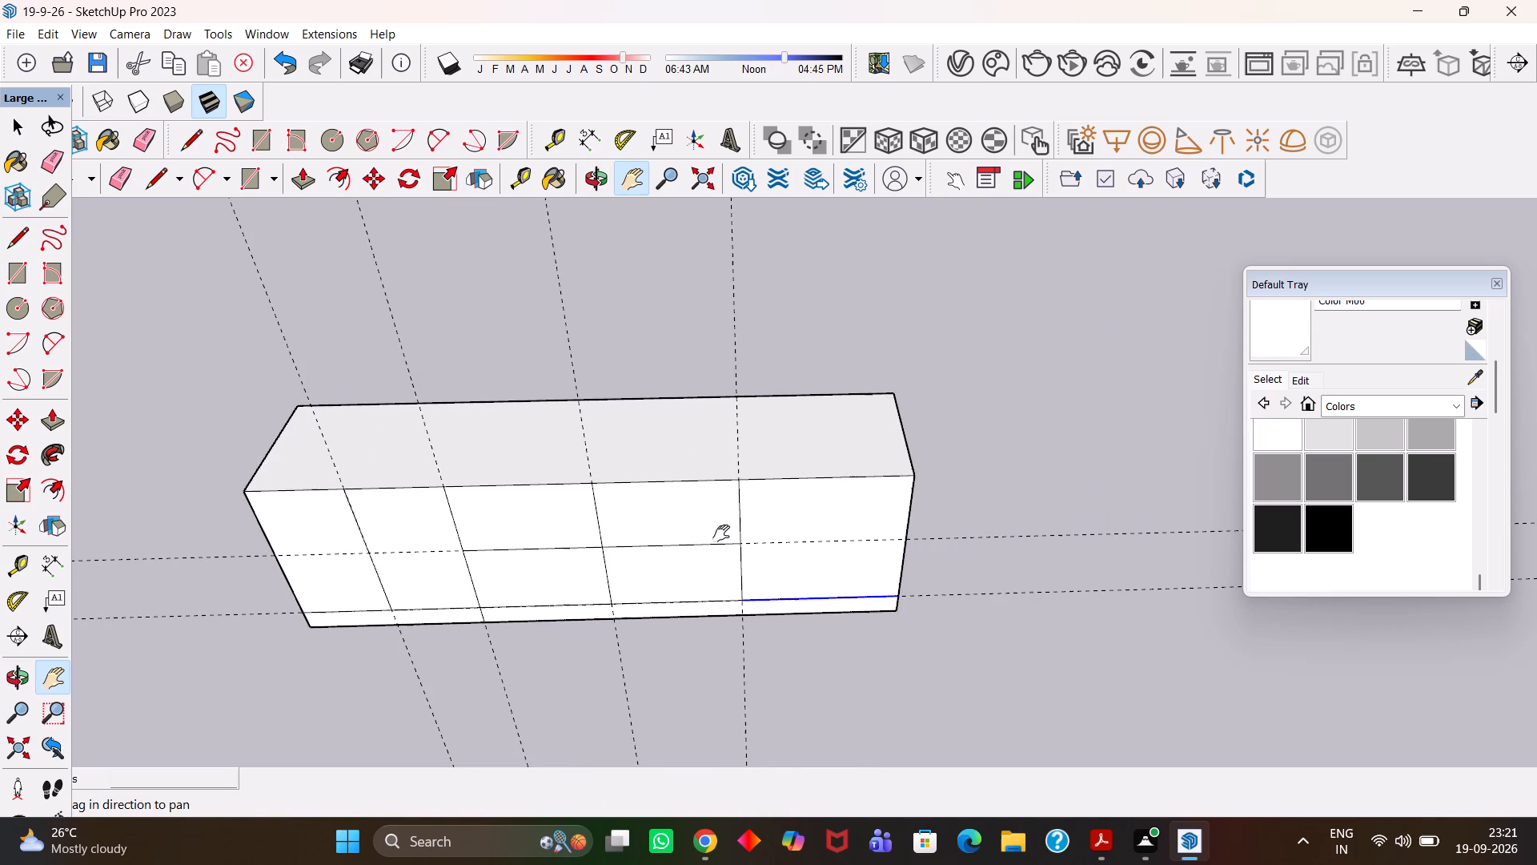
pyautogui.scroll(4, 721, 533)
pyautogui.press('t')
pyautogui.scroll(2, 789, 529)
pyautogui.click(740, 512)
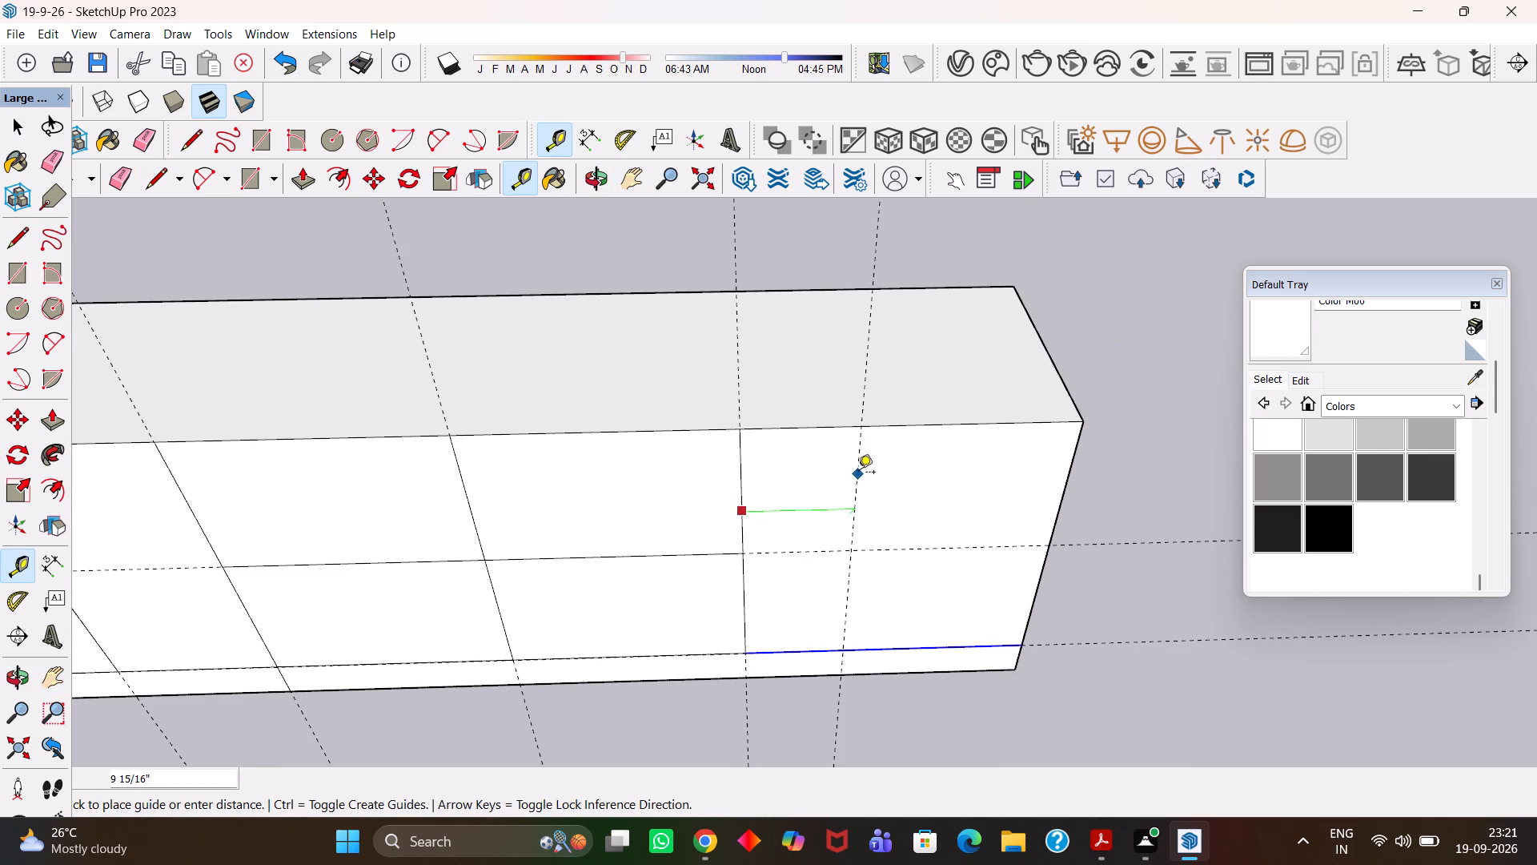
pyautogui.click(921, 427)
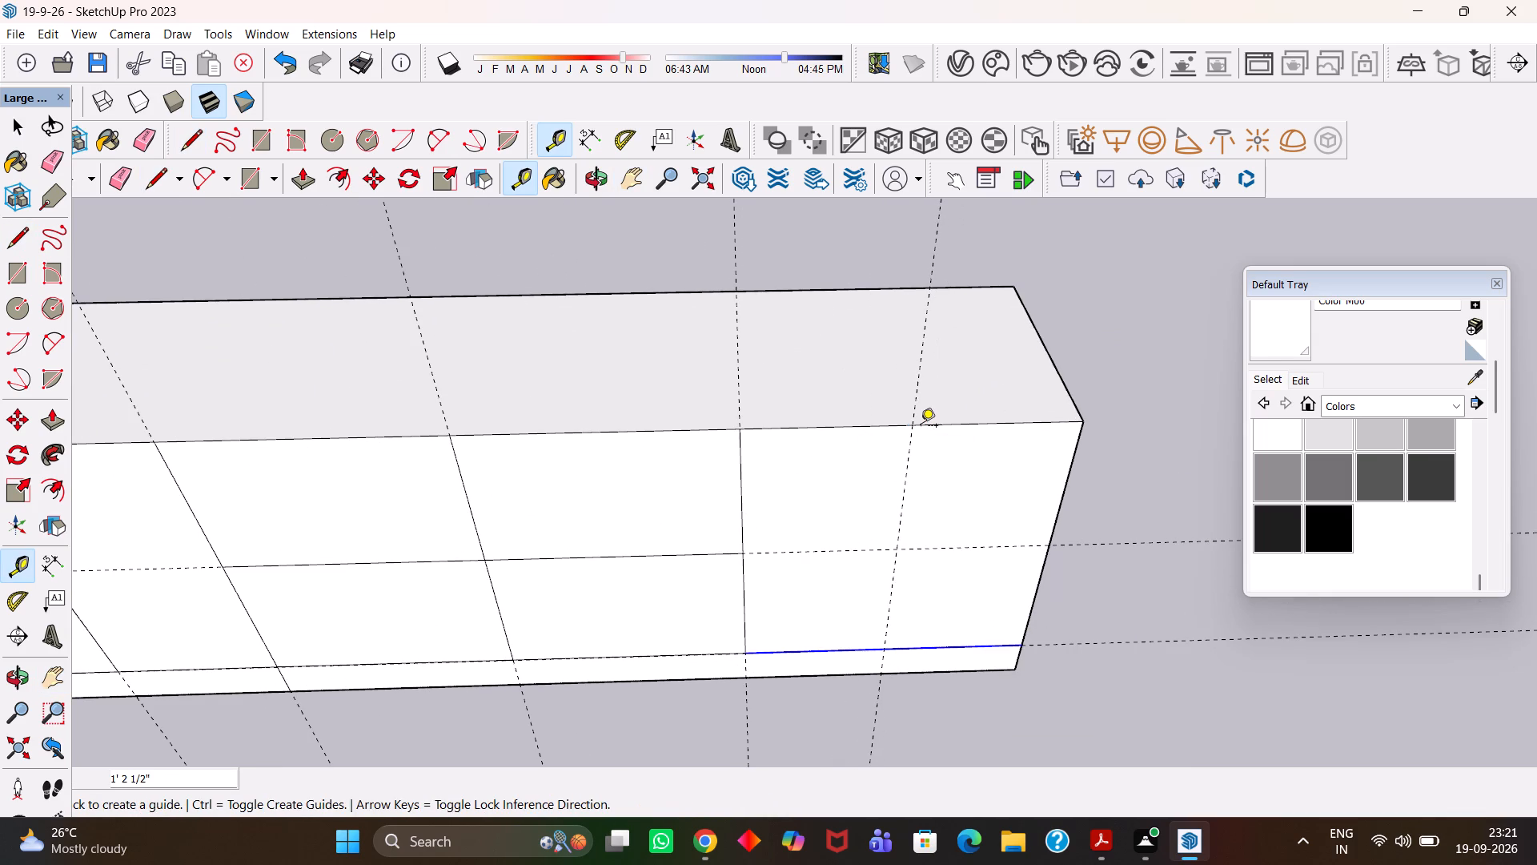
pyautogui.press('l')
pyautogui.click(920, 427)
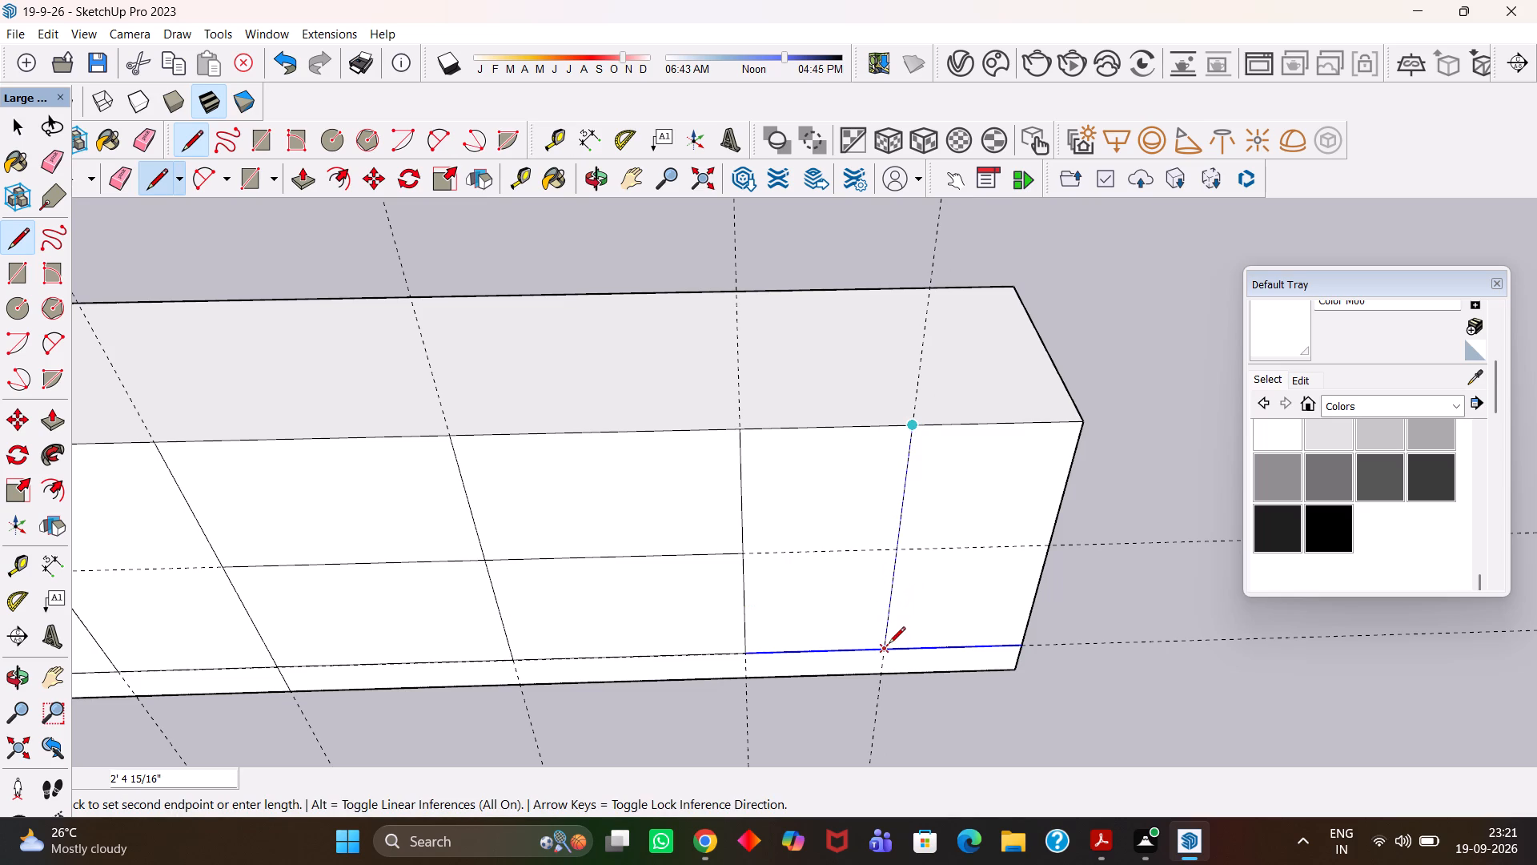
pyautogui.click(889, 645)
# Erase all the guide lines around the cabinet.
pyautogui.scroll(-3, 877, 626)
pyautogui.press('r')
pyautogui.press('e')
pyautogui.moveTo(953, 547); pyautogui.dragTo(952, 579)
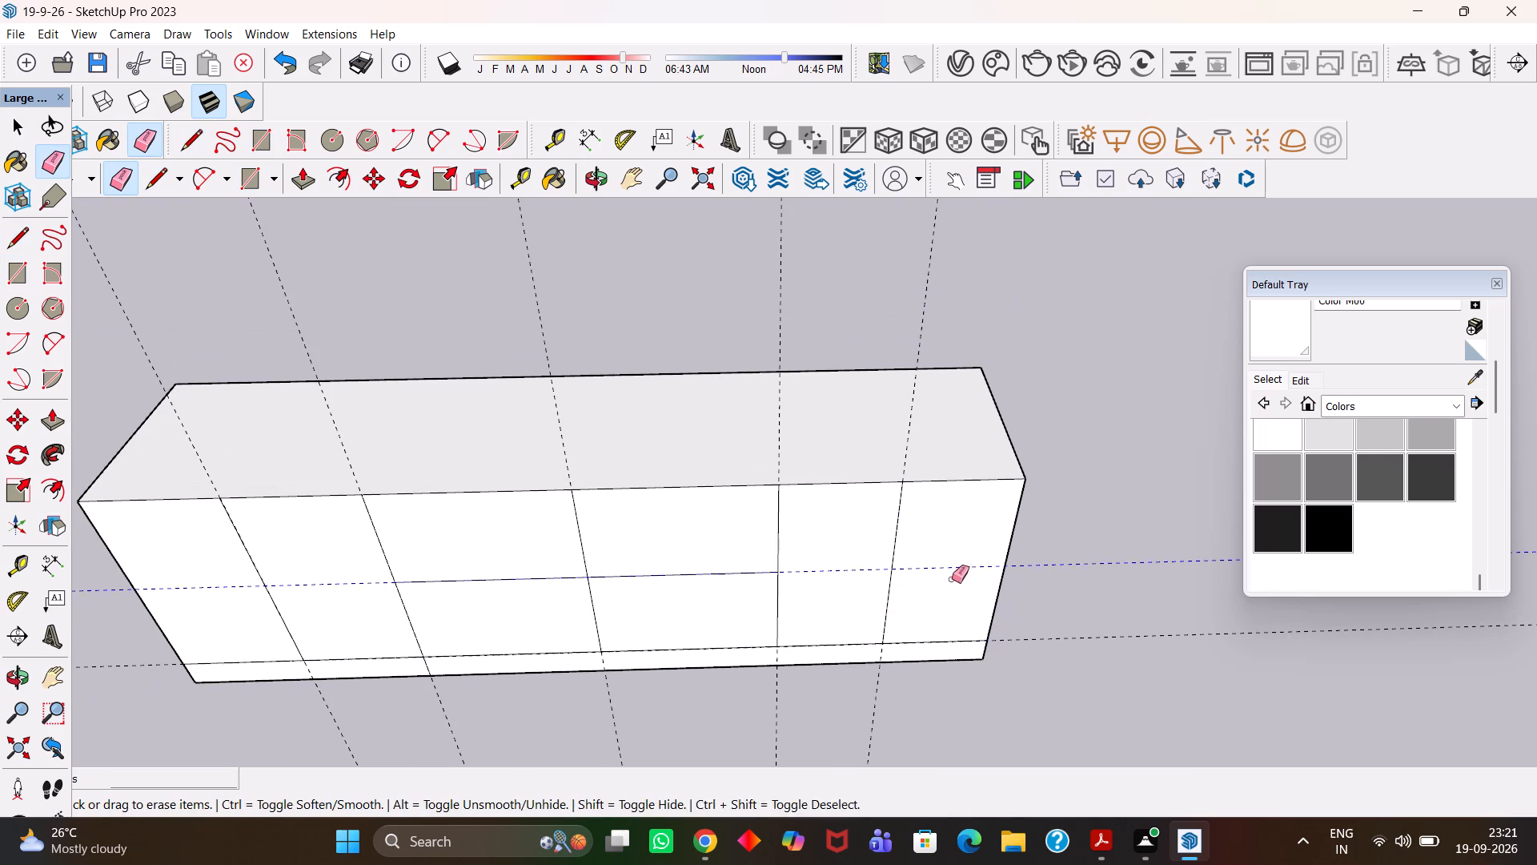
pyautogui.moveTo(952, 579); pyautogui.dragTo(951, 581)
pyautogui.scroll(-4, 941, 581)
pyautogui.moveTo(1074, 585); pyautogui.dragTo(481, 714)
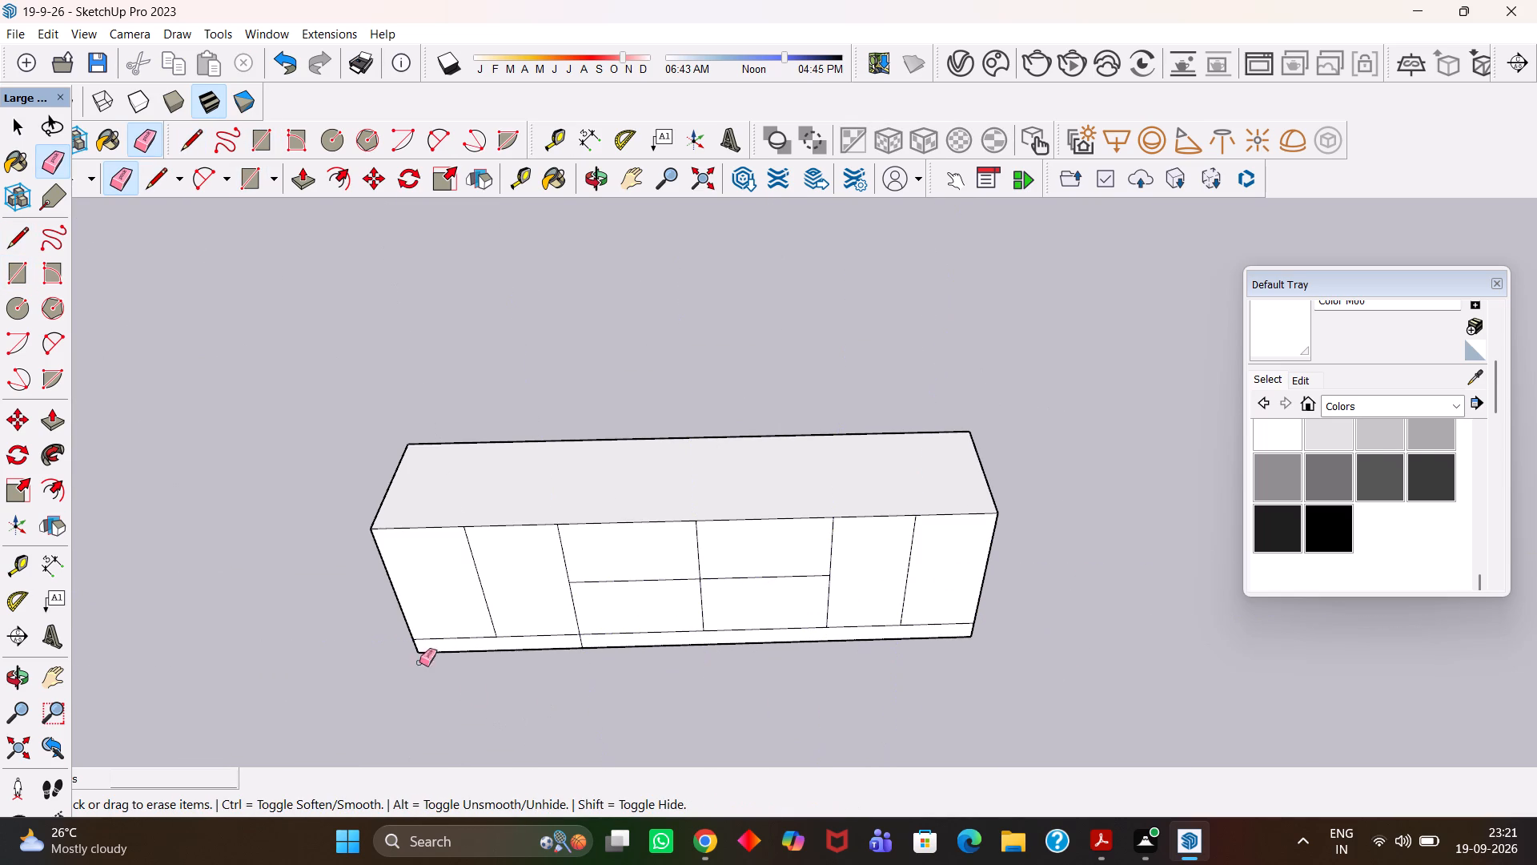
# Draw a horizontal edge across both middle panels' upper halves, along a guide about 7 1/4" above the mid-height edge.
pyautogui.scroll(5, 697, 598)
pyautogui.scroll(2, 768, 556)
pyautogui.press('t')
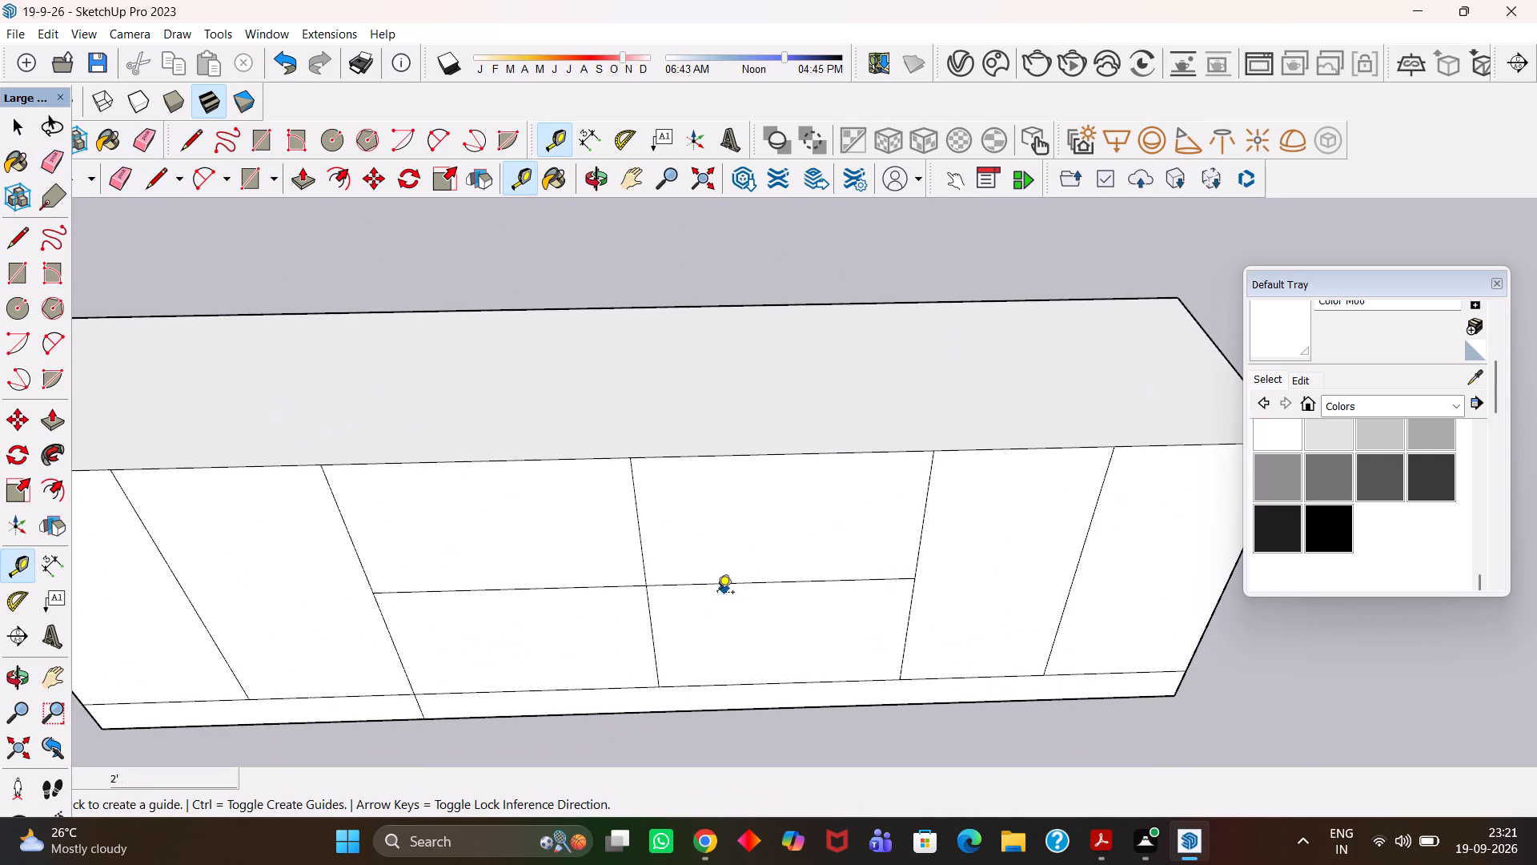
pyautogui.click(719, 586)
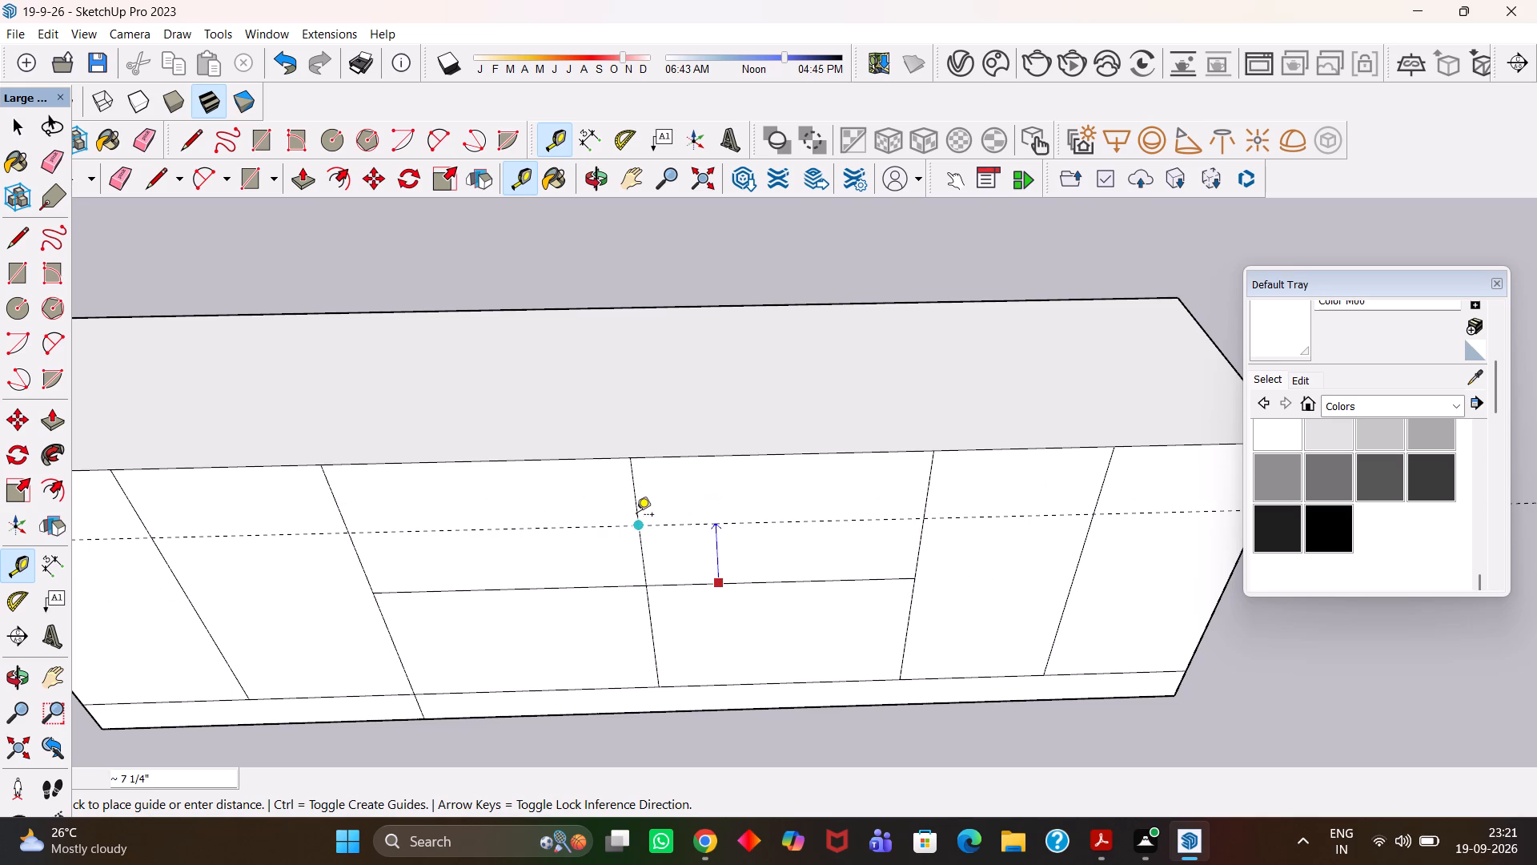
pyautogui.click(636, 516)
pyautogui.scroll(3, 654, 516)
pyautogui.press('h')
pyautogui.moveTo(642, 522); pyautogui.dragTo(794, 525)
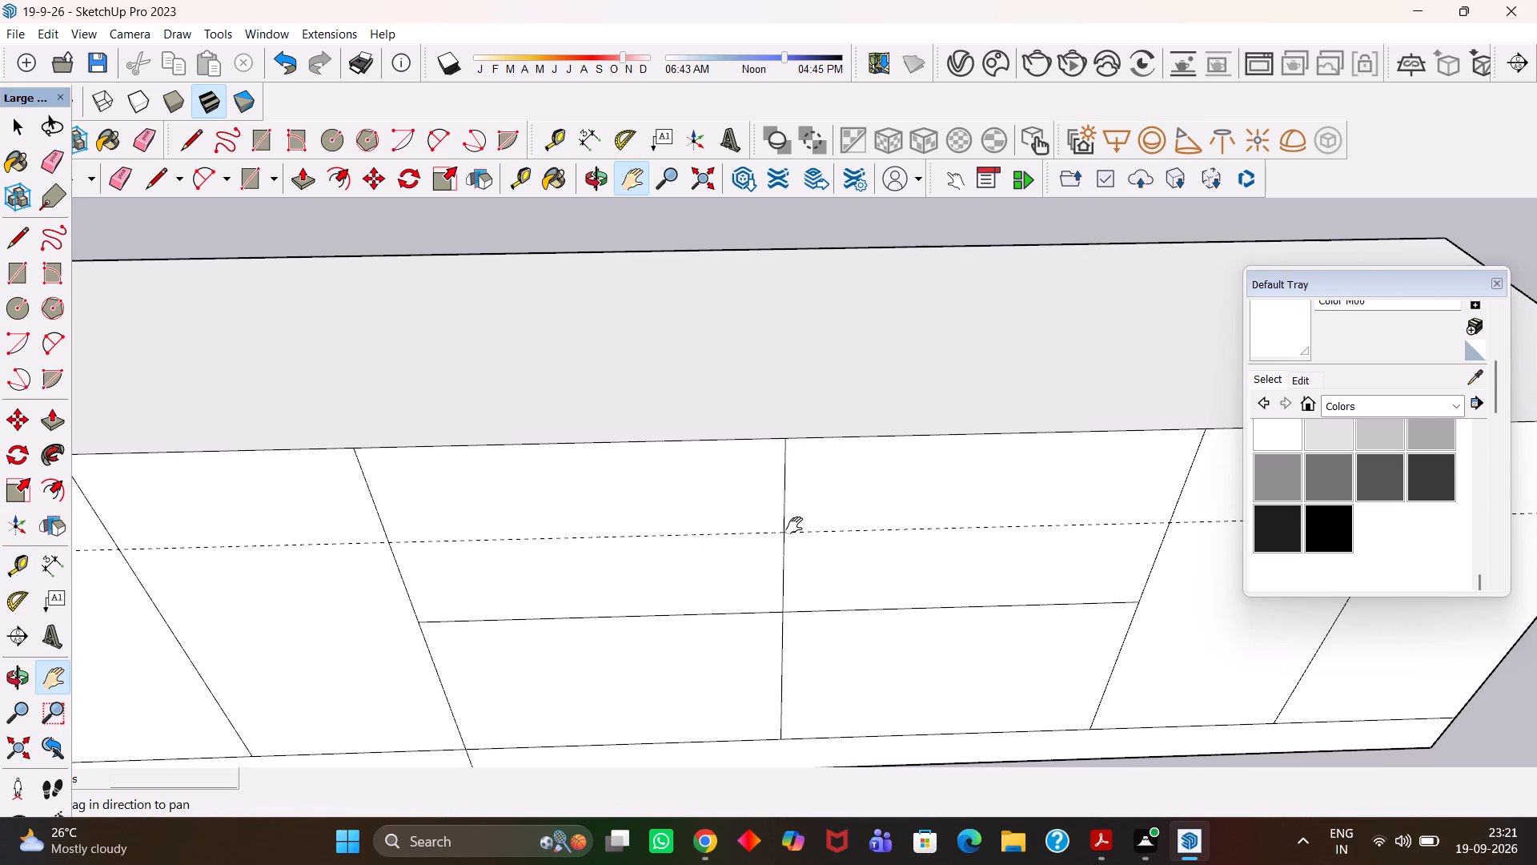
pyautogui.scroll(-4, 795, 526)
pyautogui.press('l')
pyautogui.click(1054, 523)
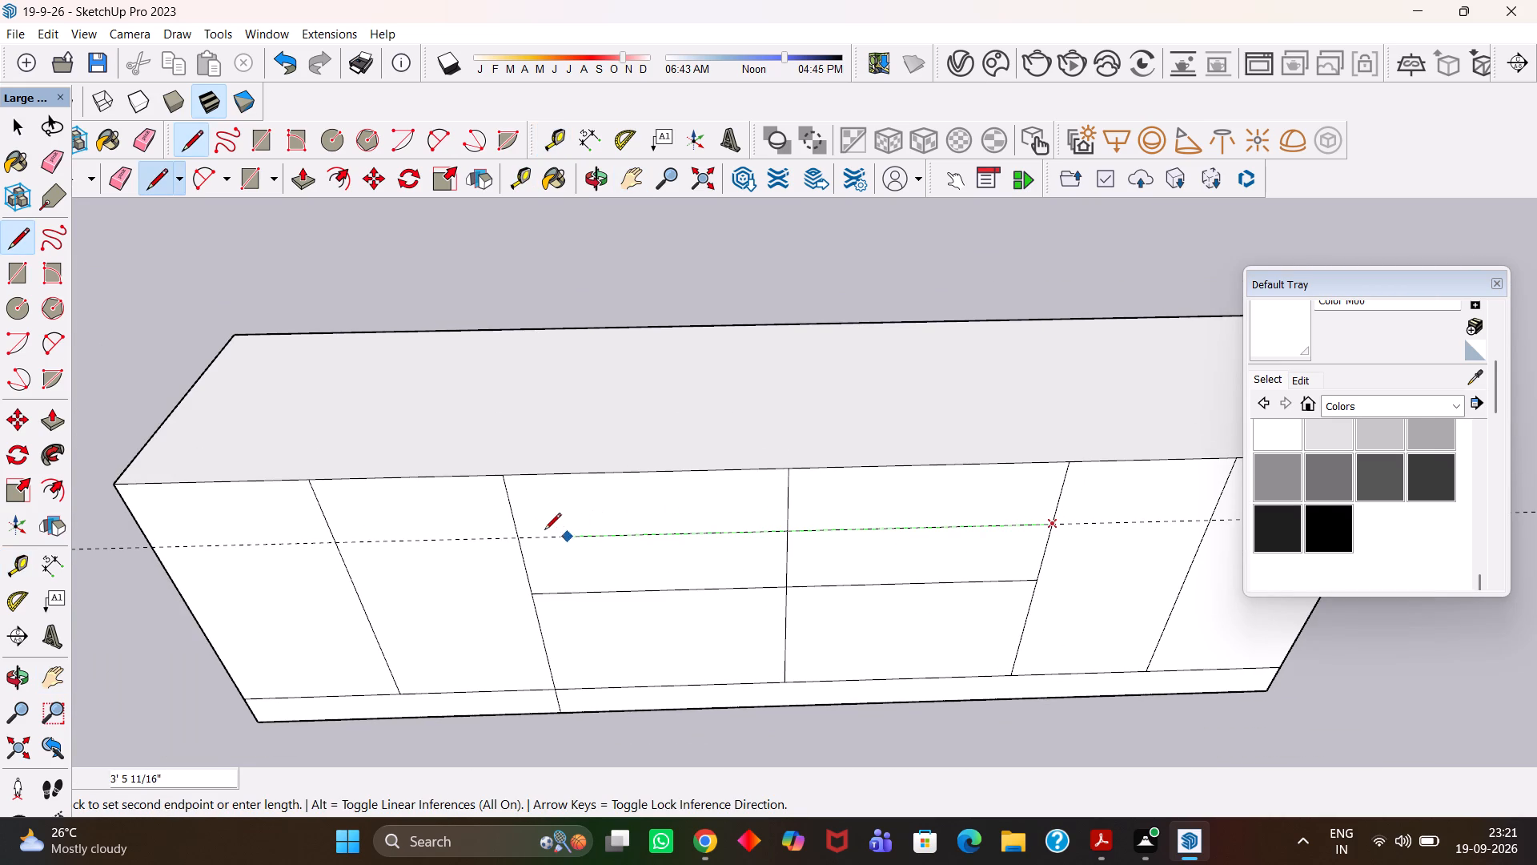
pyautogui.click(525, 533)
# Erase the guide line and the upper horizontal edge across the middle panel farther from the 2'8" section.
pyautogui.scroll(1, 825, 569)
pyautogui.moveTo(826, 569); pyautogui.dragTo(826, 553, button='middle')
pyautogui.press('e')
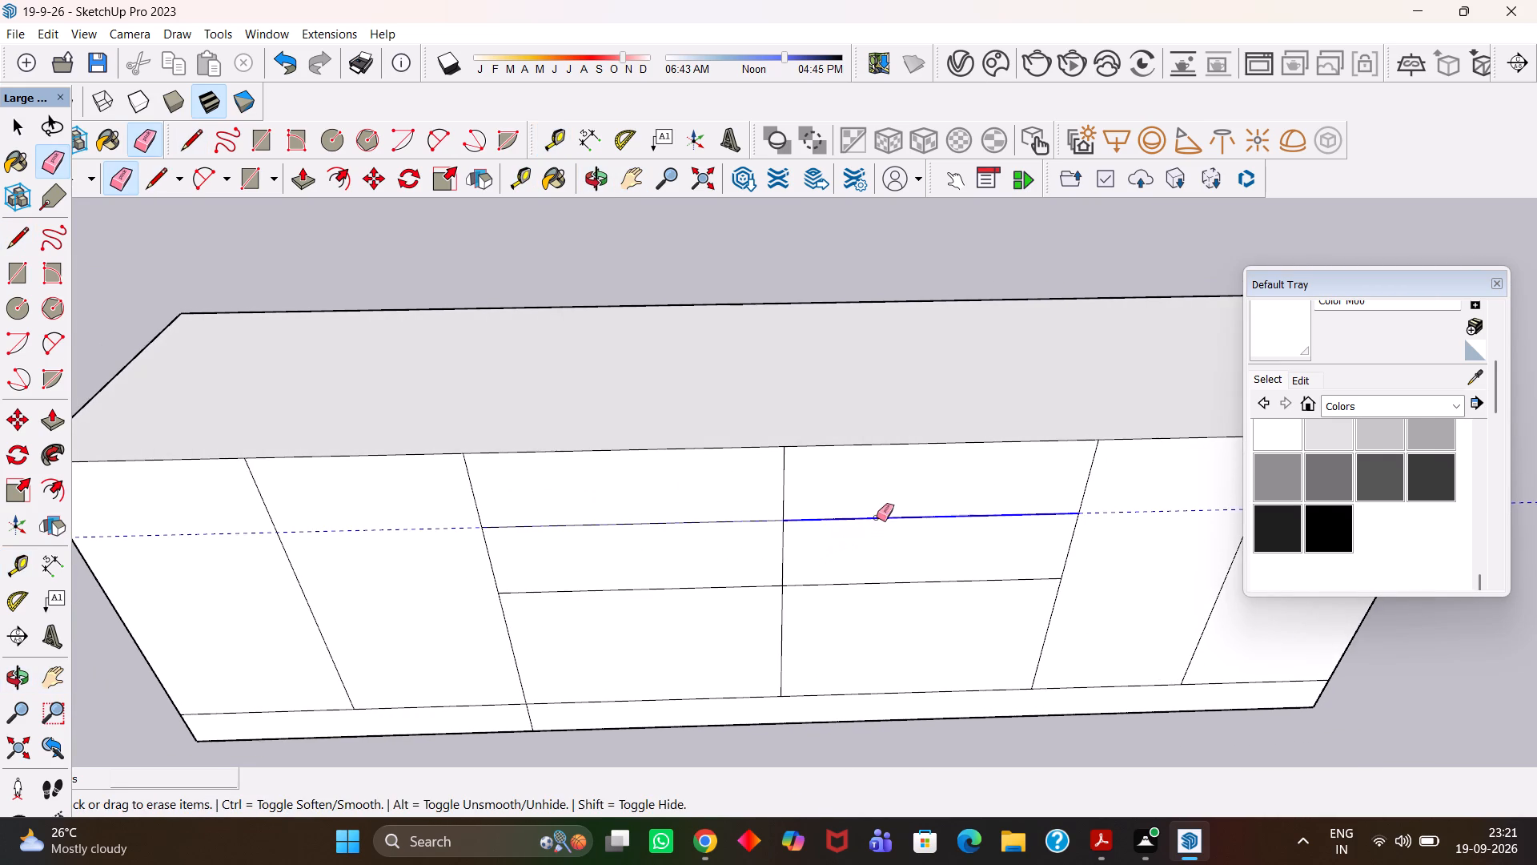
pyautogui.click(877, 517)
# Erase the short vertical edge crossing the 4" bottom strip below the 2'8" section's dividing edge.
pyautogui.scroll(-7, 881, 529)
pyautogui.moveTo(813, 566); pyautogui.dragTo(837, 484, button='middle')
pyautogui.scroll(4, 819, 535)
pyautogui.scroll(-4, 819, 535)
pyautogui.scroll(1, 821, 541)
pyautogui.moveTo(821, 541); pyautogui.dragTo(787, 583, button='middle')
pyautogui.scroll(-2, 787, 583)
pyautogui.press('h')
pyautogui.moveTo(664, 587); pyautogui.dragTo(853, 509)
pyautogui.moveTo(766, 541); pyautogui.dragTo(783, 560, button='middle')
pyautogui.scroll(5, 865, 561)
pyautogui.press('e')
pyautogui.scroll(2, 885, 558)
pyautogui.moveTo(865, 563); pyautogui.dragTo(854, 565)
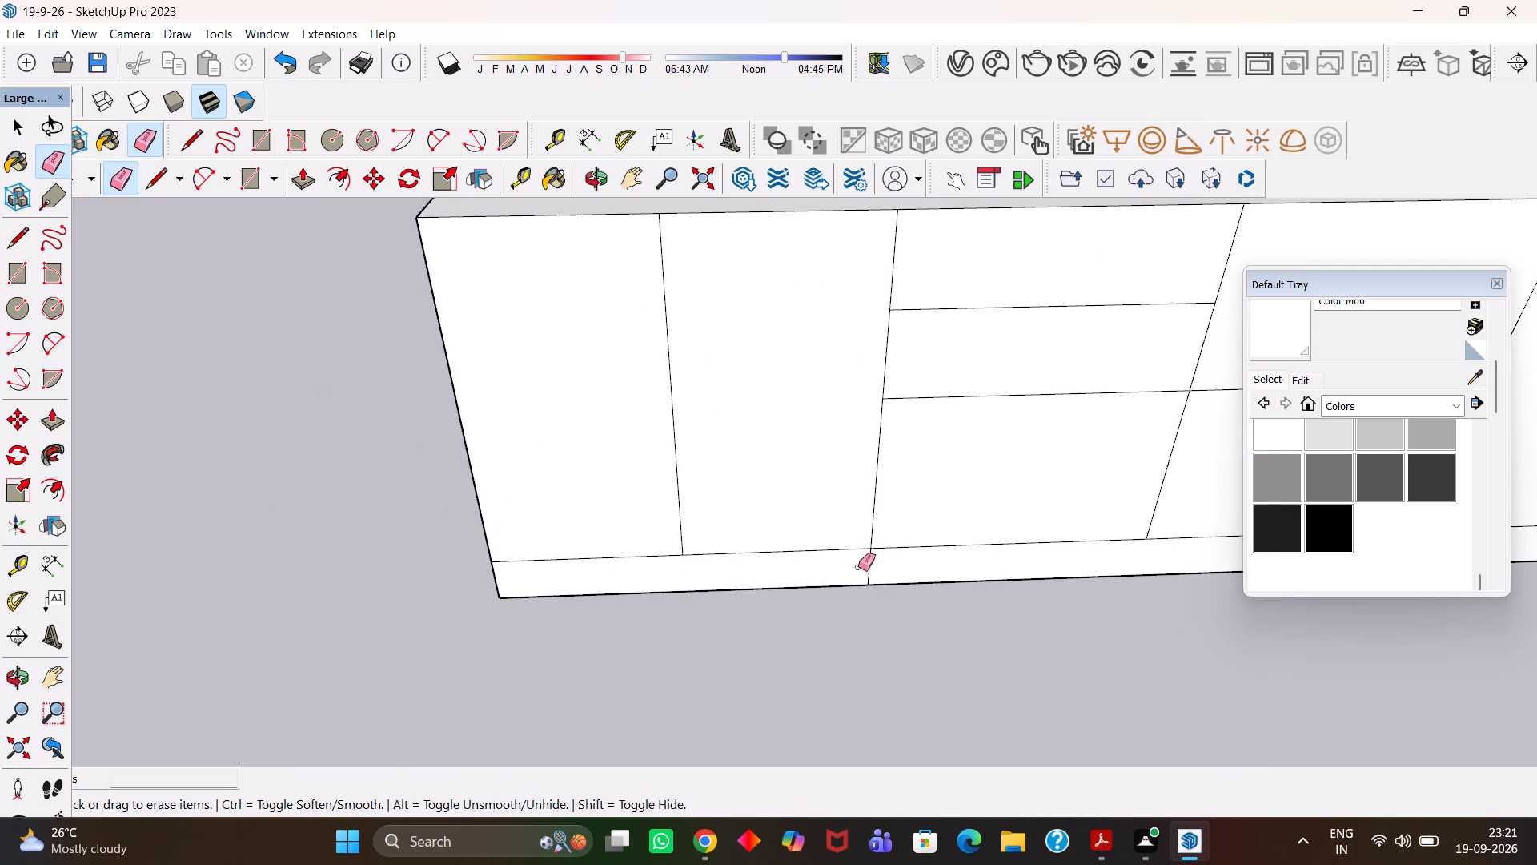
pyautogui.moveTo(883, 568); pyautogui.dragTo(854, 572)
# Copy the outermost door panel face of the 2'8" section out in front of the cabinet.
pyautogui.scroll(-7, 846, 573)
pyautogui.moveTo(705, 524); pyautogui.dragTo(732, 549, button='middle')
pyautogui.scroll(3, 732, 549)
pyautogui.press('space')
pyautogui.click(718, 533)
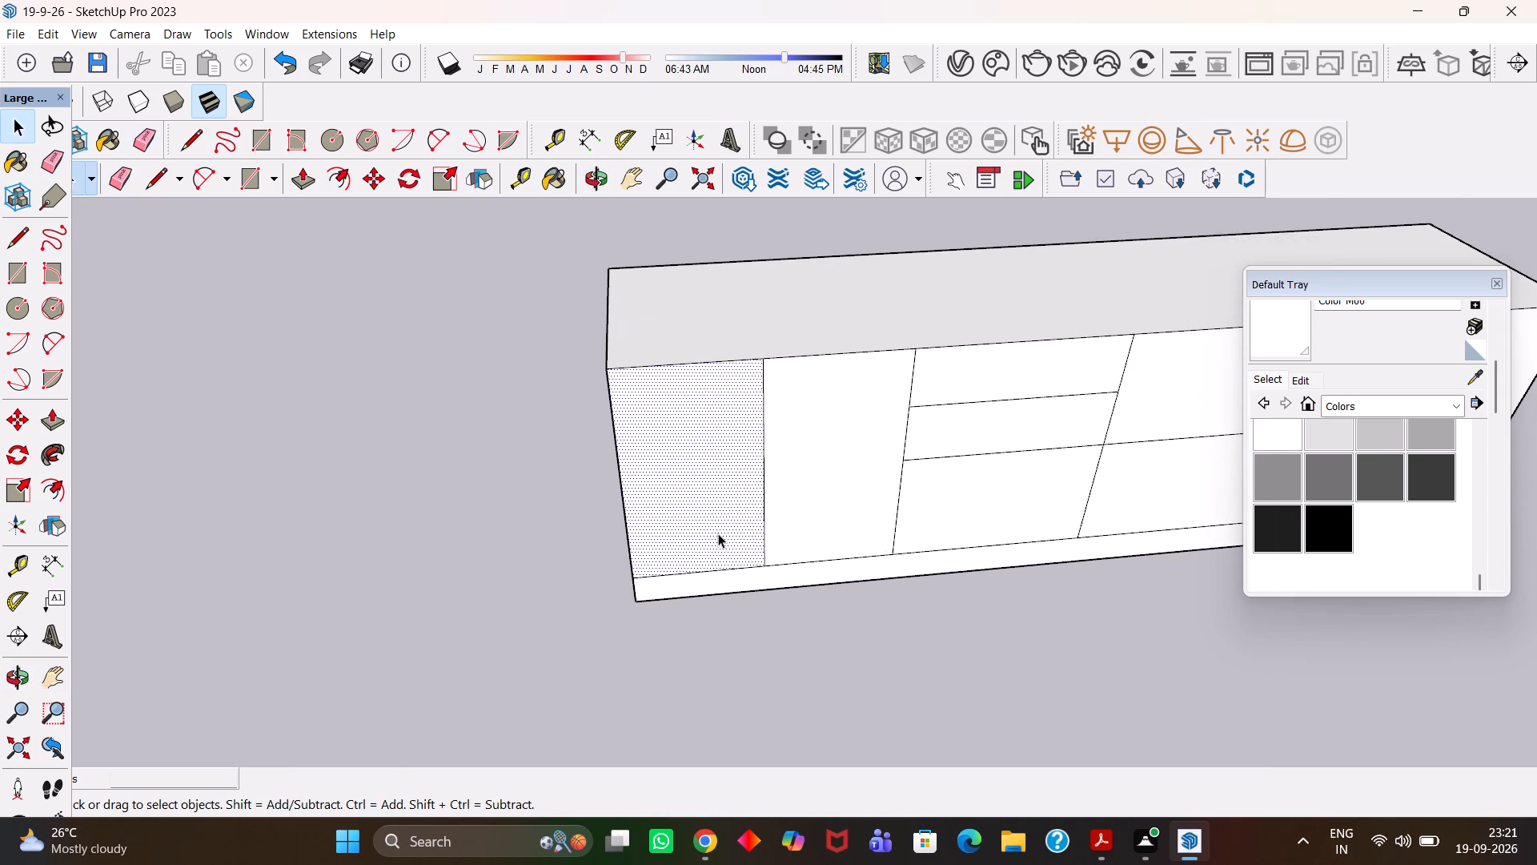
pyautogui.scroll(-2, 718, 533)
pyautogui.scroll(3, 718, 533)
pyautogui.press('m')
pyautogui.click(720, 533)
pyautogui.scroll(-4, 685, 575)
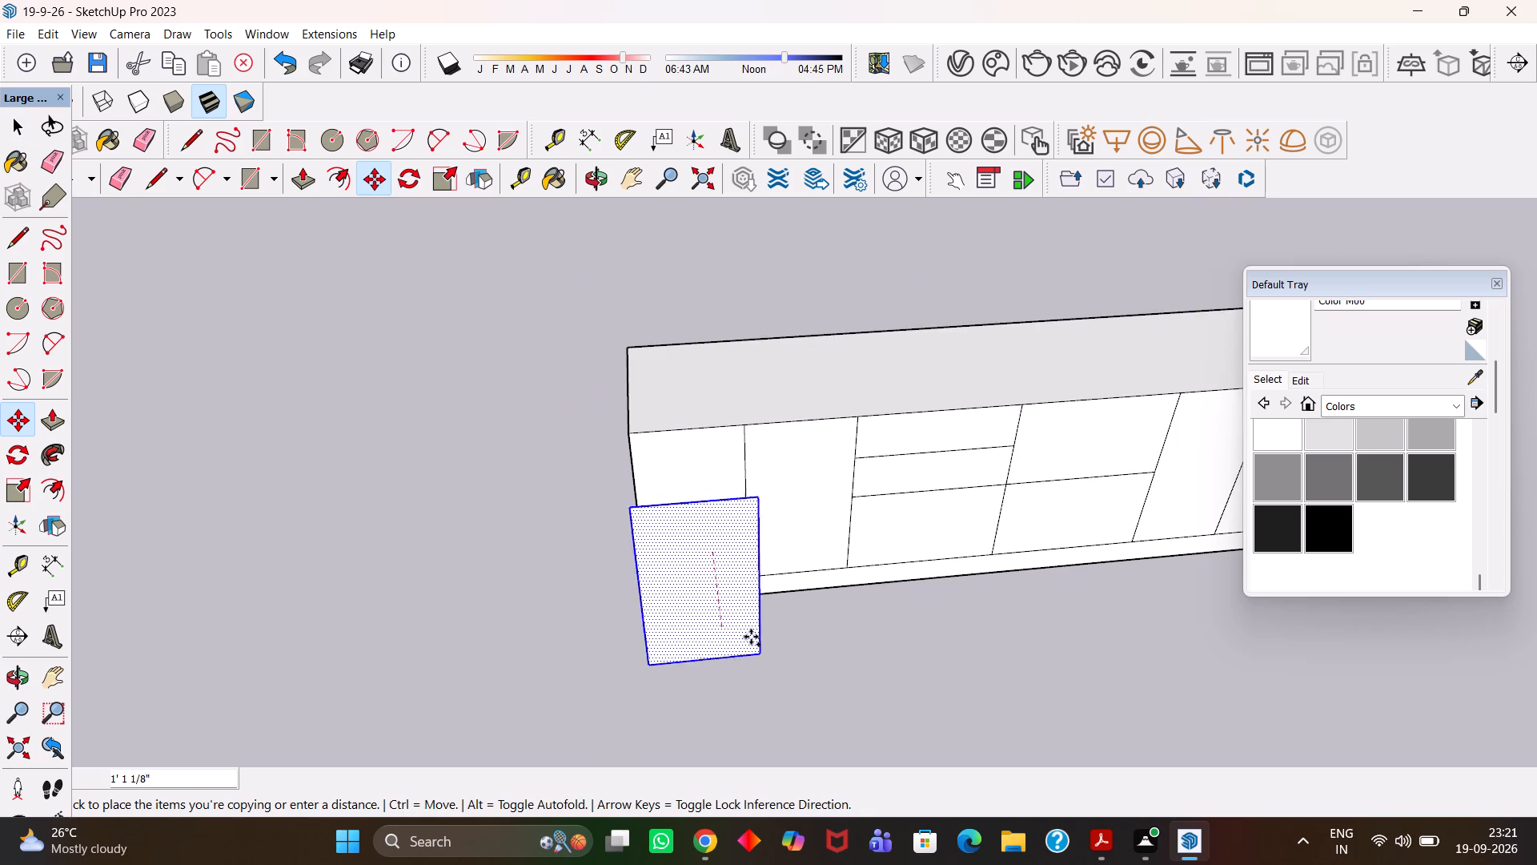
pyautogui.click(760, 656)
# Extrude the copied door panel face to a thickness of 18 mm.
pyautogui.scroll(2, 760, 656)
pyautogui.press('p')
pyautogui.click(761, 654)
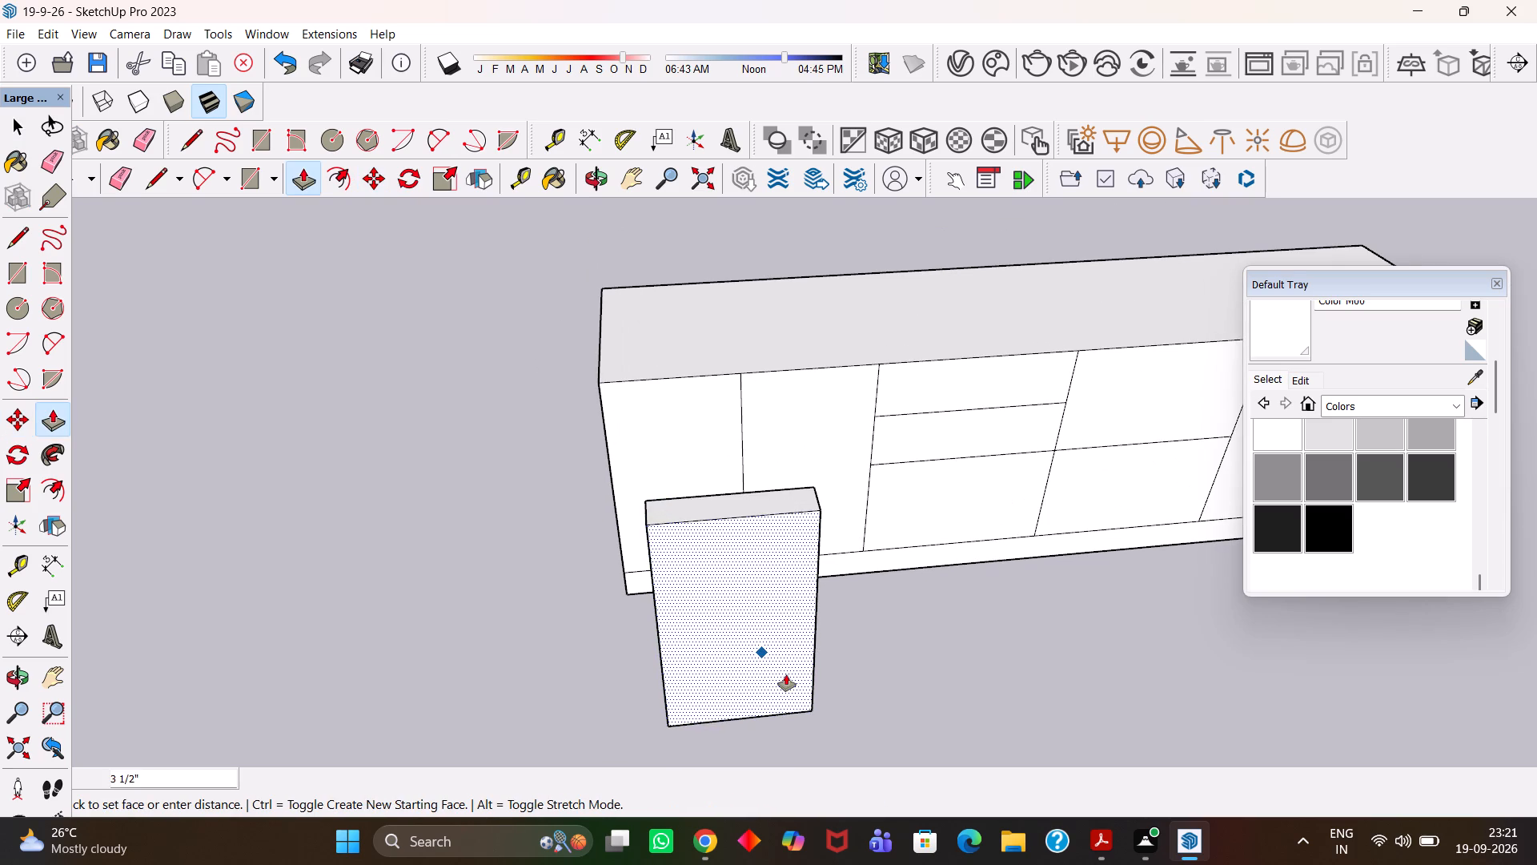
pyautogui.write('18mm')
pyautogui.press('Return')
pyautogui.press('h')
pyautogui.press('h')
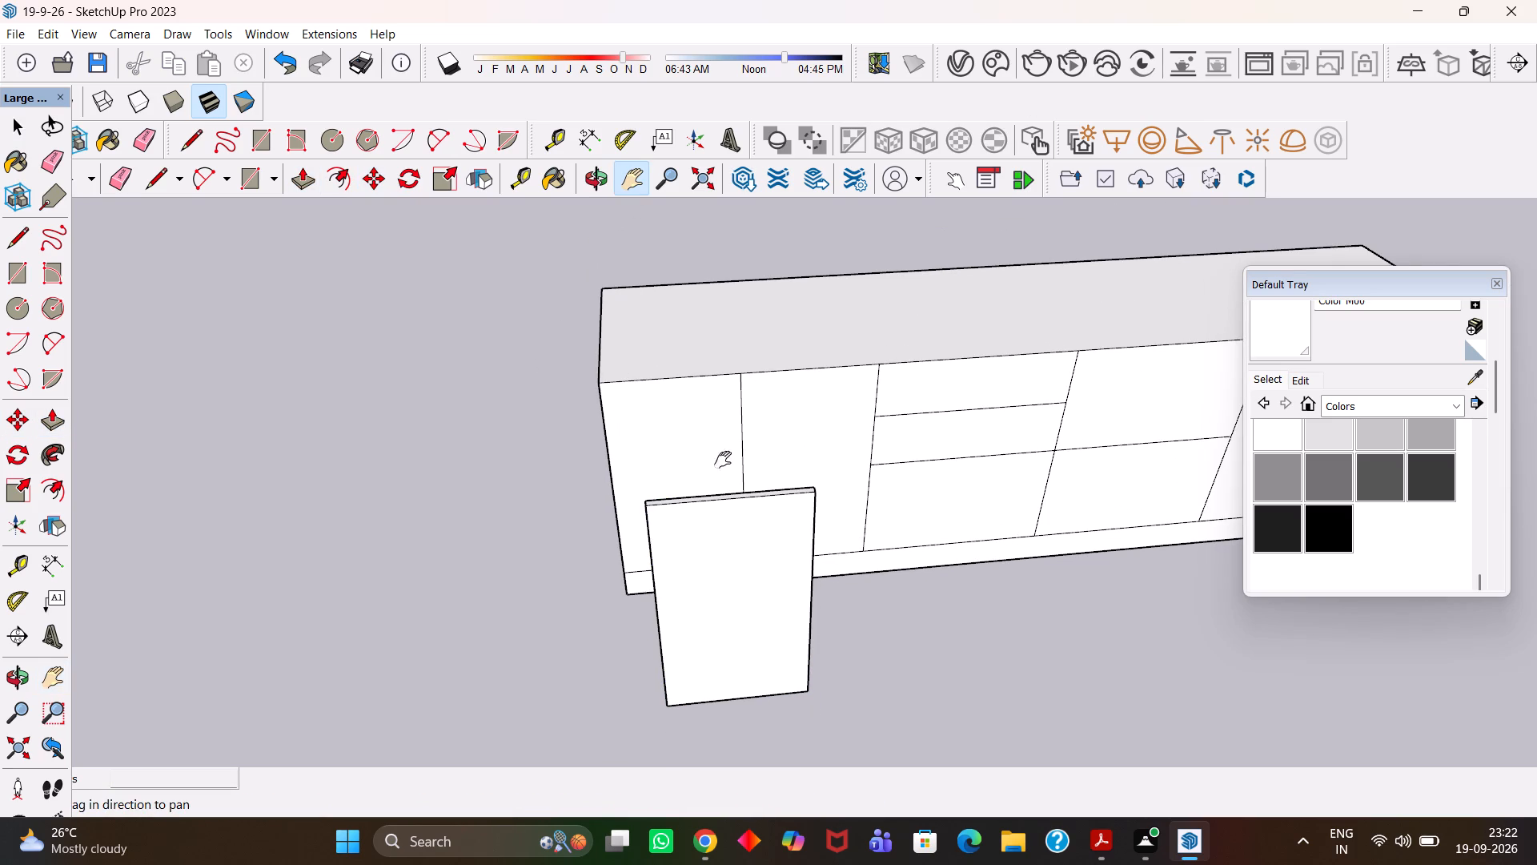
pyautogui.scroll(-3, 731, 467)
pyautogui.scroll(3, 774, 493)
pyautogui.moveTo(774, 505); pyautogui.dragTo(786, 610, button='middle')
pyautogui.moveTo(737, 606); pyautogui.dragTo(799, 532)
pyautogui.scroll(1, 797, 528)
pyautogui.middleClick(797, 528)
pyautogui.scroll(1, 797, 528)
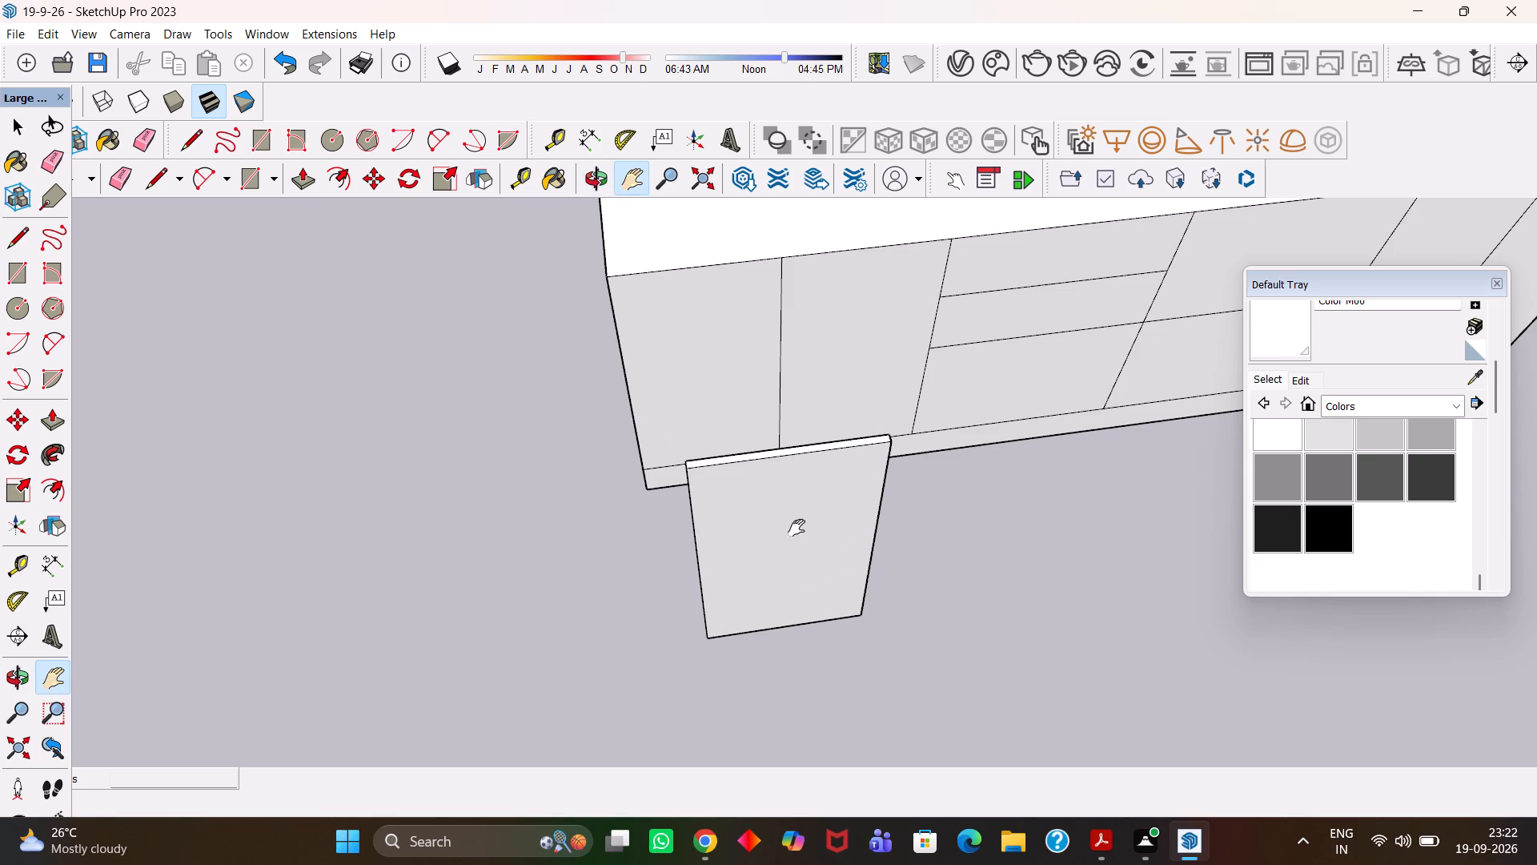
# Select the whole 18 mm door panel standing in front of the cabinet and make it a group.
pyautogui.scroll(3, 797, 528)
pyautogui.scroll(-4, 797, 528)
pyautogui.scroll(3, 797, 528)
pyautogui.moveTo(797, 528); pyautogui.dragTo(789, 550, button='middle')
pyautogui.press('space')
pyautogui.tripleClick(789, 549)
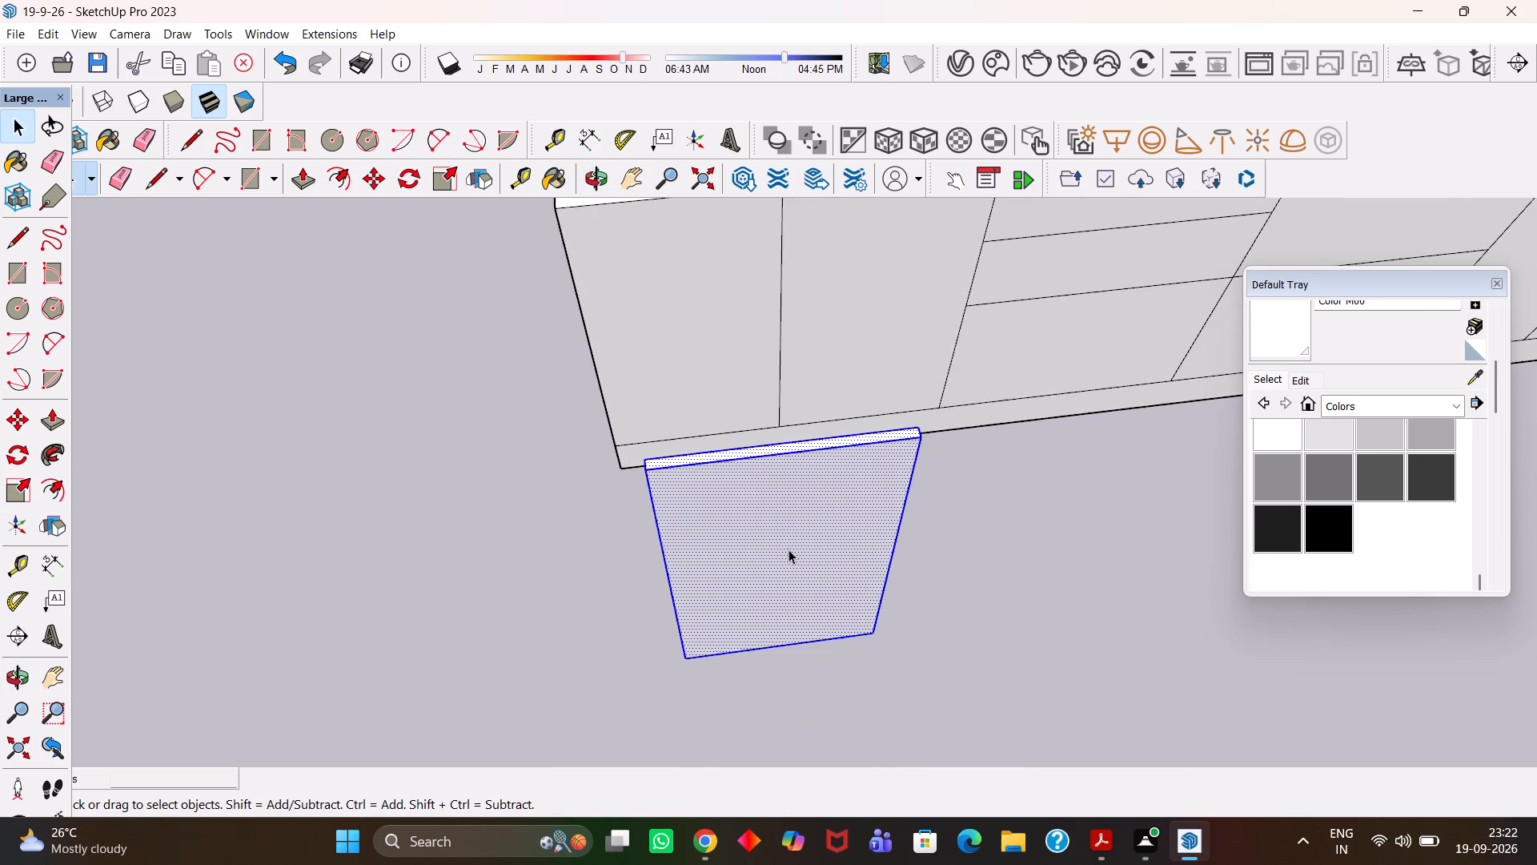
pyautogui.click(789, 549)
pyautogui.rightClick(779, 548)
pyautogui.click(873, 345)
# Select the entire cabinet body with its divided front and make it a group.
pyautogui.scroll(-2, 802, 462)
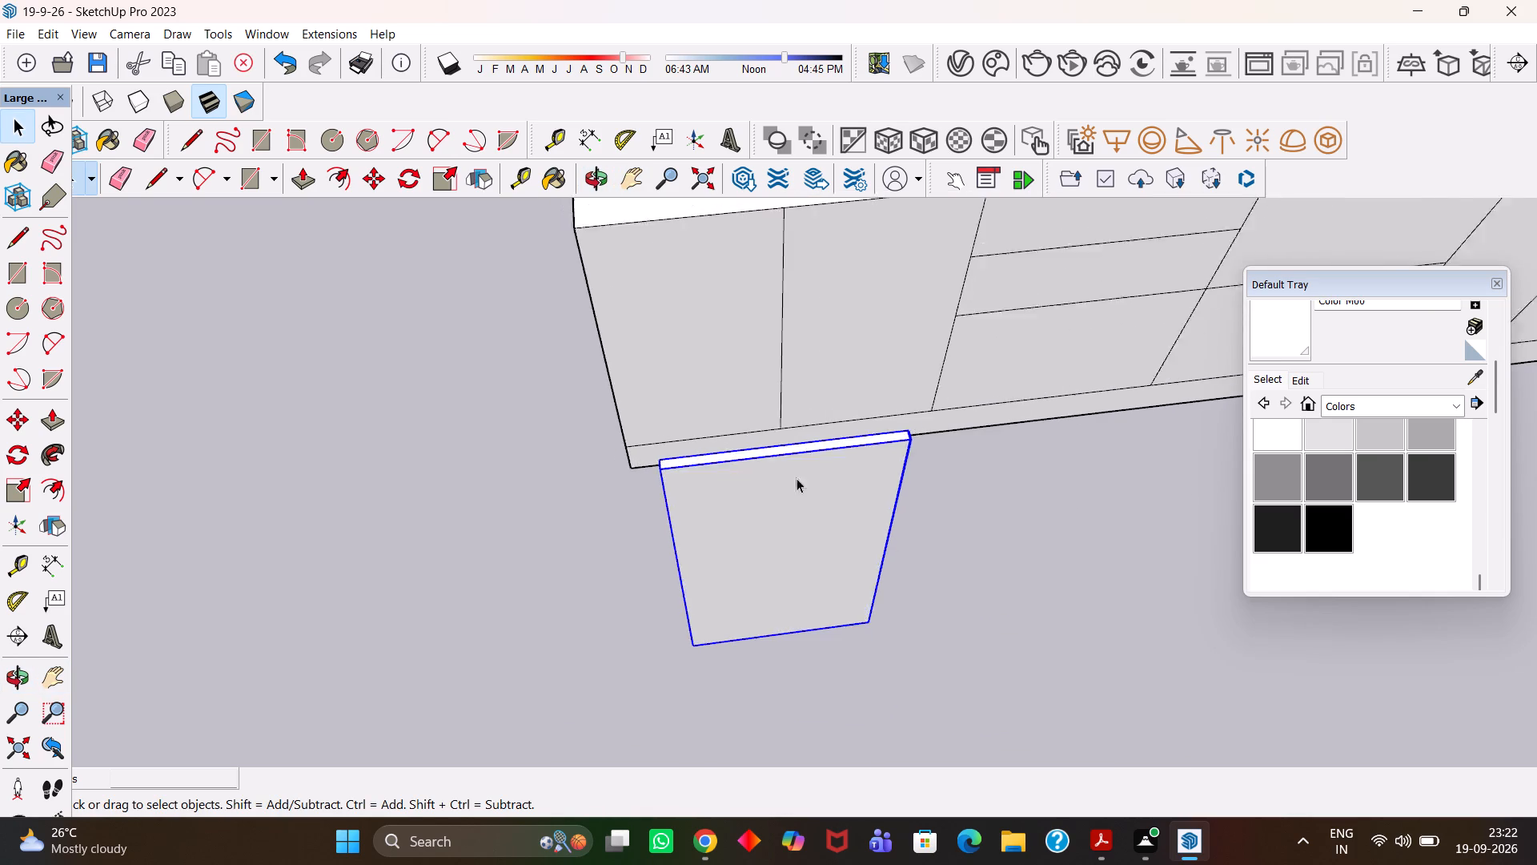
pyautogui.scroll(-1, 797, 478)
pyautogui.moveTo(786, 492); pyautogui.dragTo(757, 501, button='middle')
pyautogui.scroll(1, 786, 492)
pyautogui.scroll(-5, 757, 501)
pyautogui.press('h')
pyautogui.moveTo(940, 464); pyautogui.dragTo(775, 505)
pyautogui.scroll(-3, 758, 495)
pyautogui.scroll(2, 805, 464)
pyautogui.moveTo(805, 464); pyautogui.dragTo(805, 511, button='middle')
pyautogui.press('space')
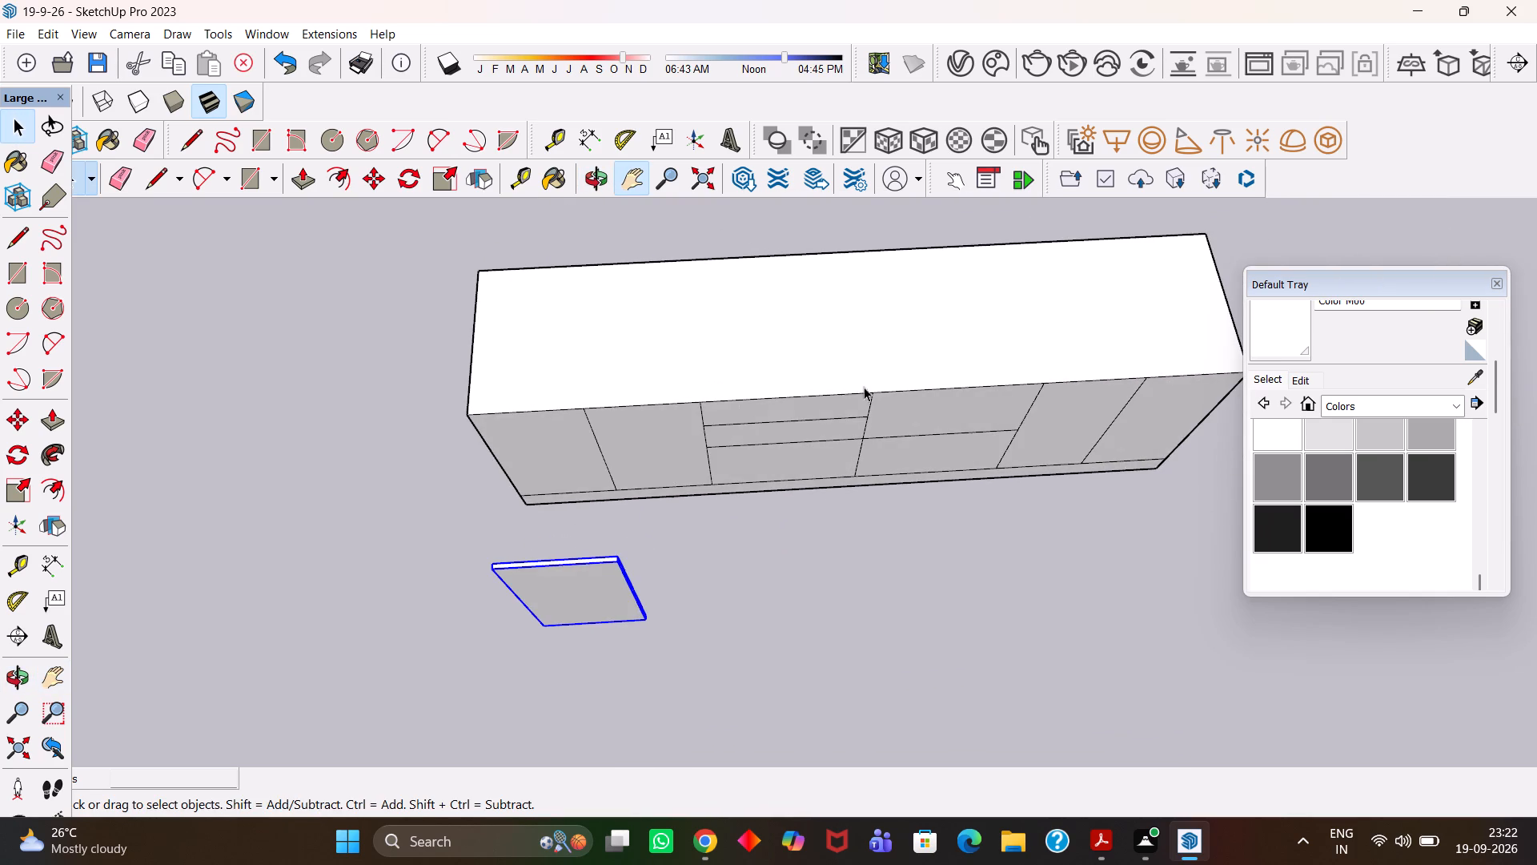
pyautogui.tripleClick(868, 369)
pyautogui.doubleClick(868, 369)
pyautogui.rightClick(868, 369)
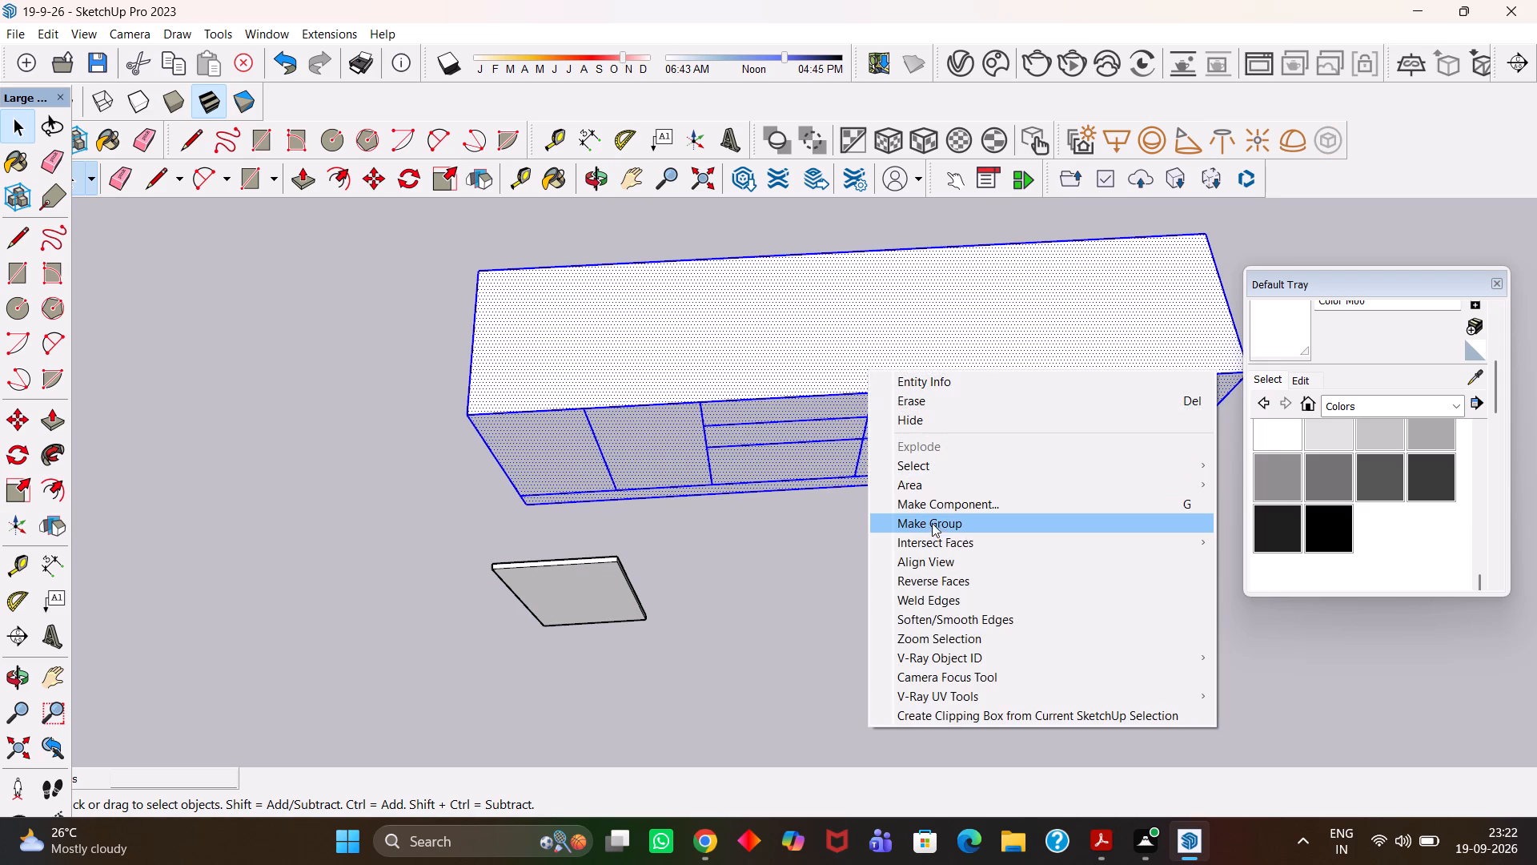
pyautogui.click(935, 525)
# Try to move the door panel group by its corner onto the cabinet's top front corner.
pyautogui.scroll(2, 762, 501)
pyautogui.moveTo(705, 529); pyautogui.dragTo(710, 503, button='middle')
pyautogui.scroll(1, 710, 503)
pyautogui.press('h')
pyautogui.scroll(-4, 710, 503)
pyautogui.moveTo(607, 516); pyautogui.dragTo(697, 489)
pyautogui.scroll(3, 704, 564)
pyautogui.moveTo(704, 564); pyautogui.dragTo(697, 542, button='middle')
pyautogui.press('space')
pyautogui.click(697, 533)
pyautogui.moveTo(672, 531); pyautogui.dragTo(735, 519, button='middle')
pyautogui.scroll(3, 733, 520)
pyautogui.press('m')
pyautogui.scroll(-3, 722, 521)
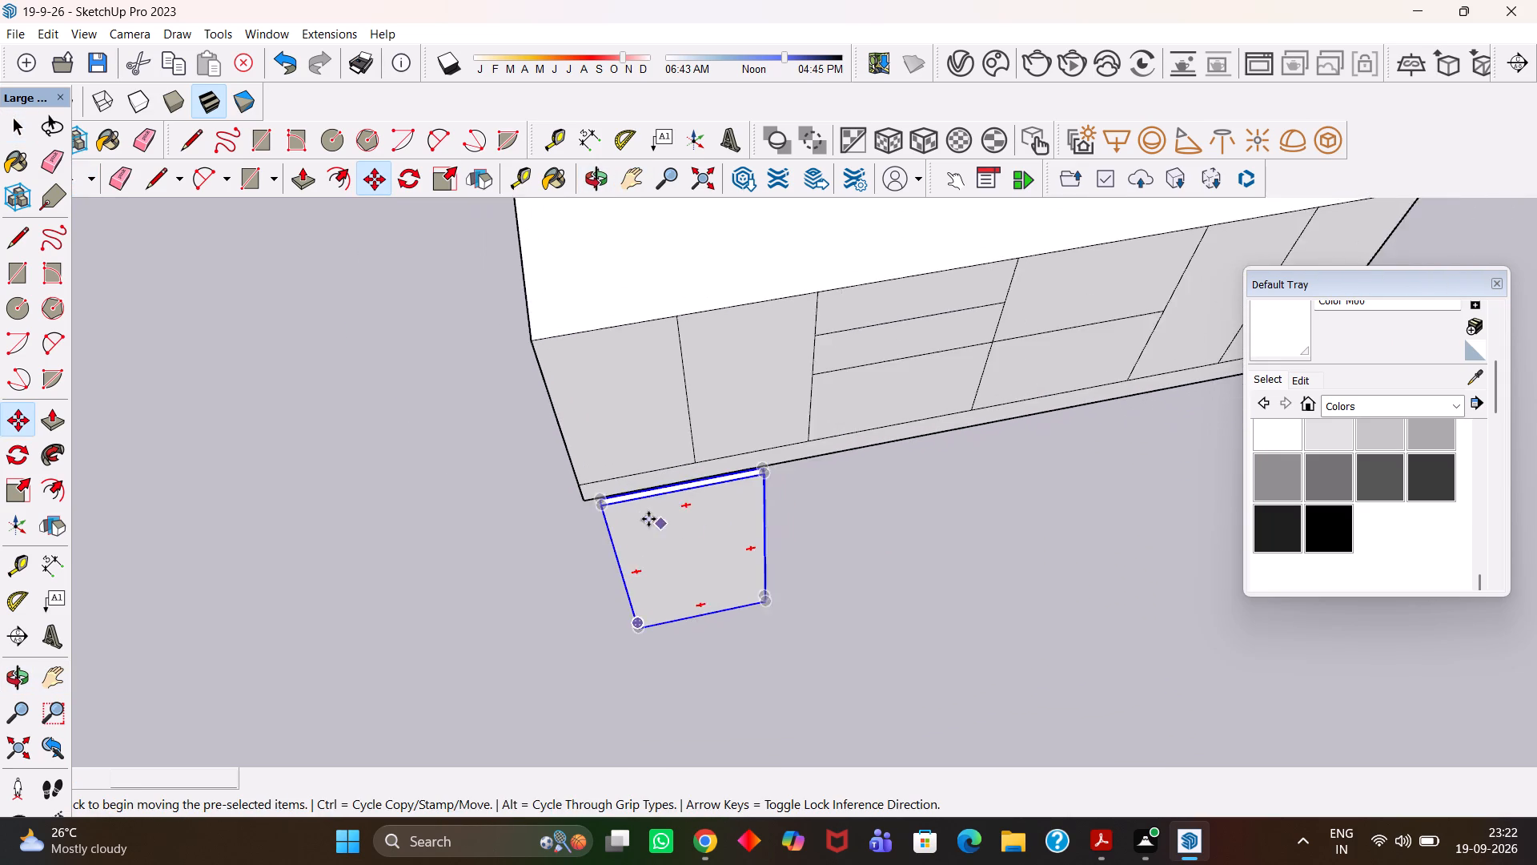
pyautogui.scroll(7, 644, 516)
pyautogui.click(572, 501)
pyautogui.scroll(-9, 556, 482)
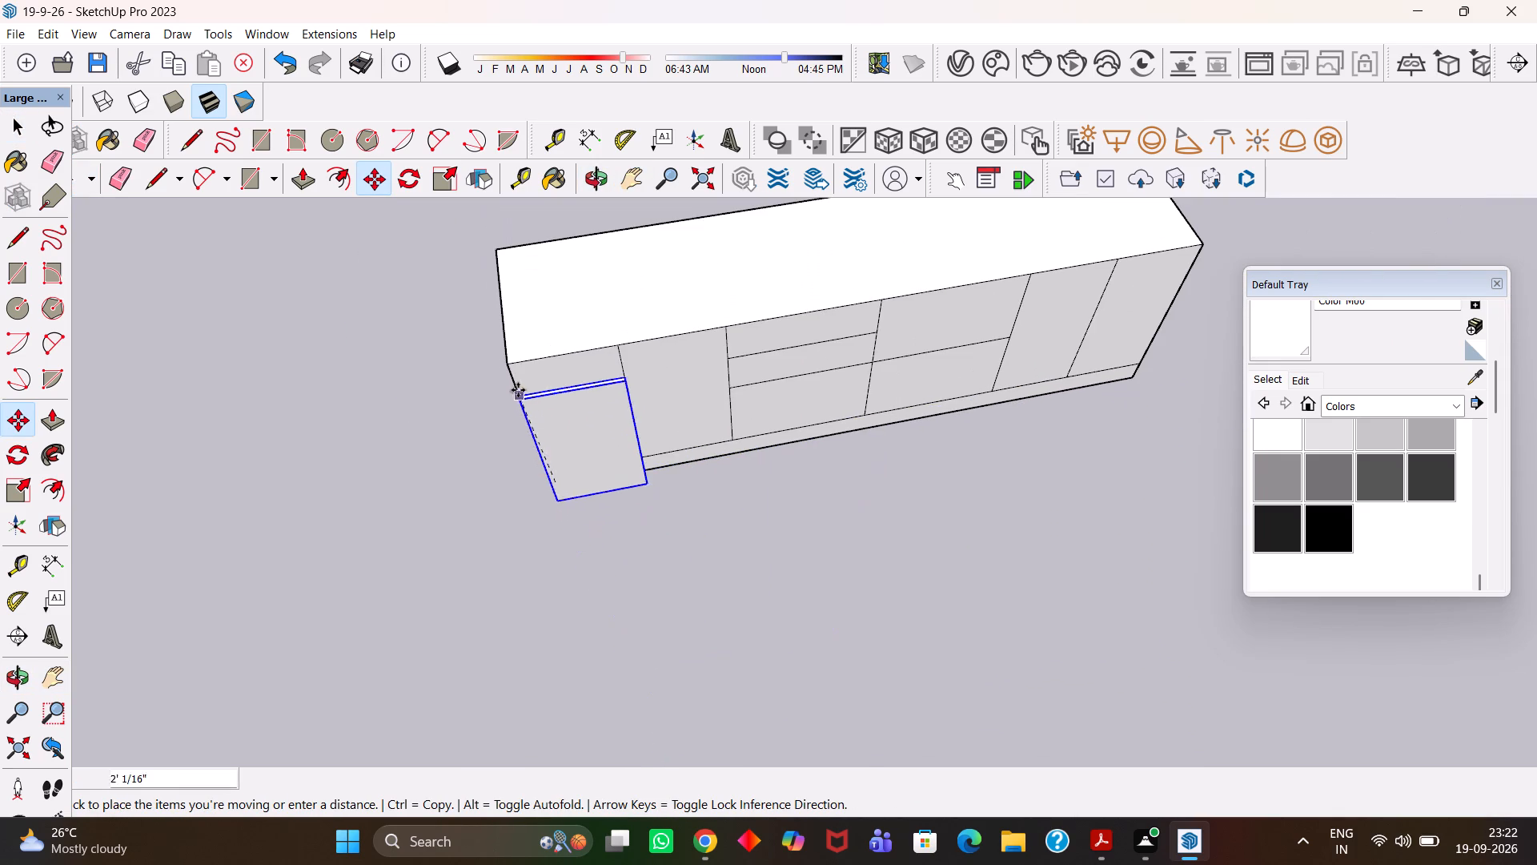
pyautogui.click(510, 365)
# Move the door panel group by its inner top corner onto the cabinet's top front corner so it covers the outermost section.
pyautogui.moveTo(510, 365); pyautogui.dragTo(659, 387, button='middle')
pyautogui.scroll(2, 659, 387)
pyautogui.press('h')
pyautogui.scroll(-4, 659, 388)
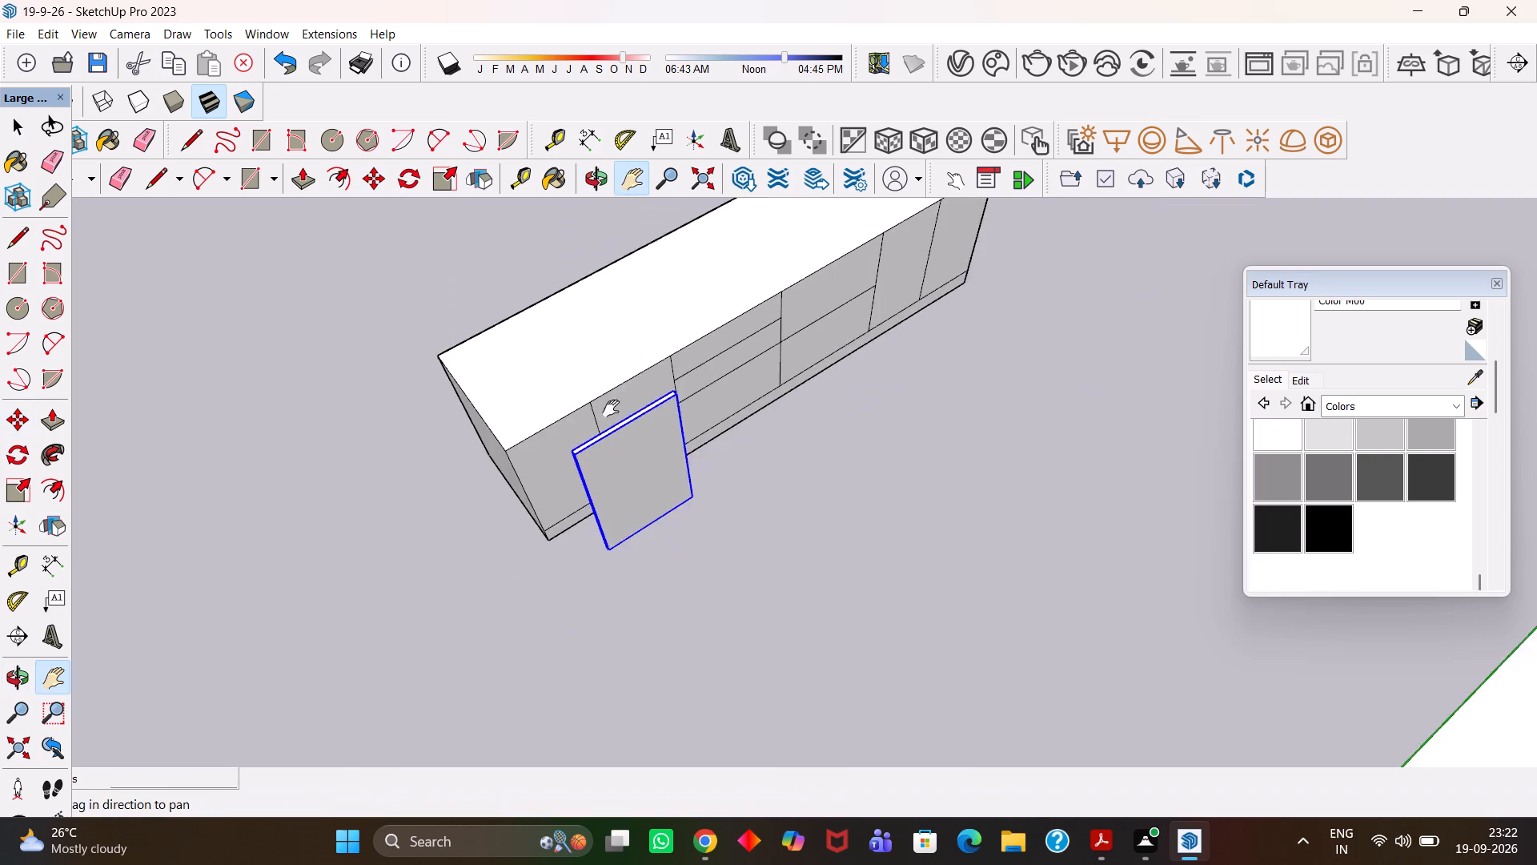
pyautogui.scroll(1, 553, 408)
pyautogui.moveTo(553, 408); pyautogui.dragTo(774, 417, button='middle')
pyautogui.press('h')
pyautogui.moveTo(586, 446); pyautogui.dragTo(752, 356)
pyautogui.scroll(3, 770, 407)
pyautogui.moveTo(767, 462); pyautogui.dragTo(775, 413, button='middle')
pyautogui.scroll(-4, 770, 421)
pyautogui.press('m')
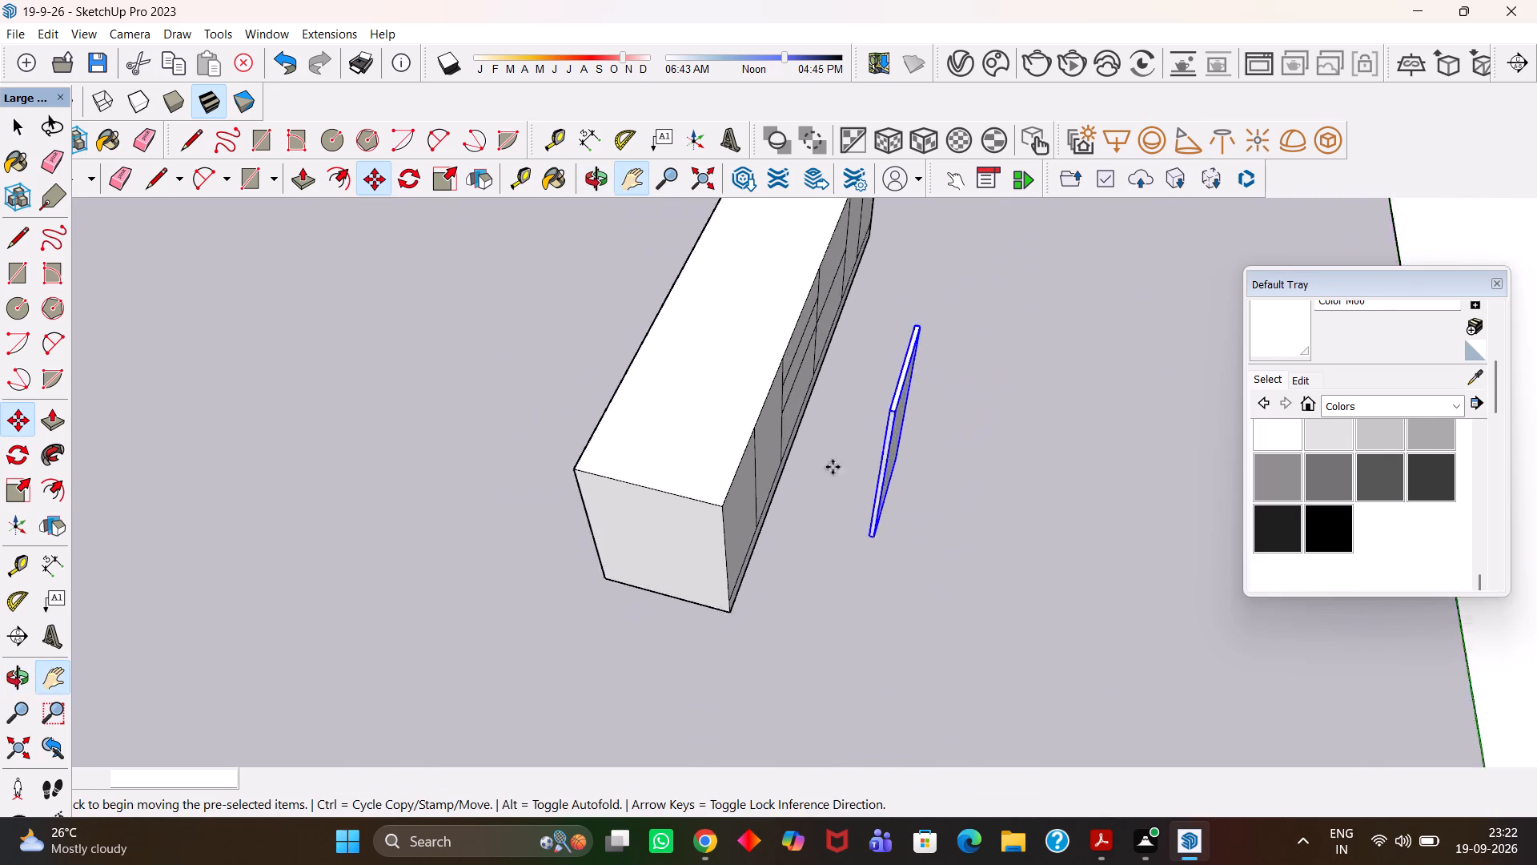
pyautogui.scroll(-1, 833, 467)
pyautogui.scroll(4, 917, 434)
pyautogui.scroll(2, 812, 421)
pyautogui.click(837, 397)
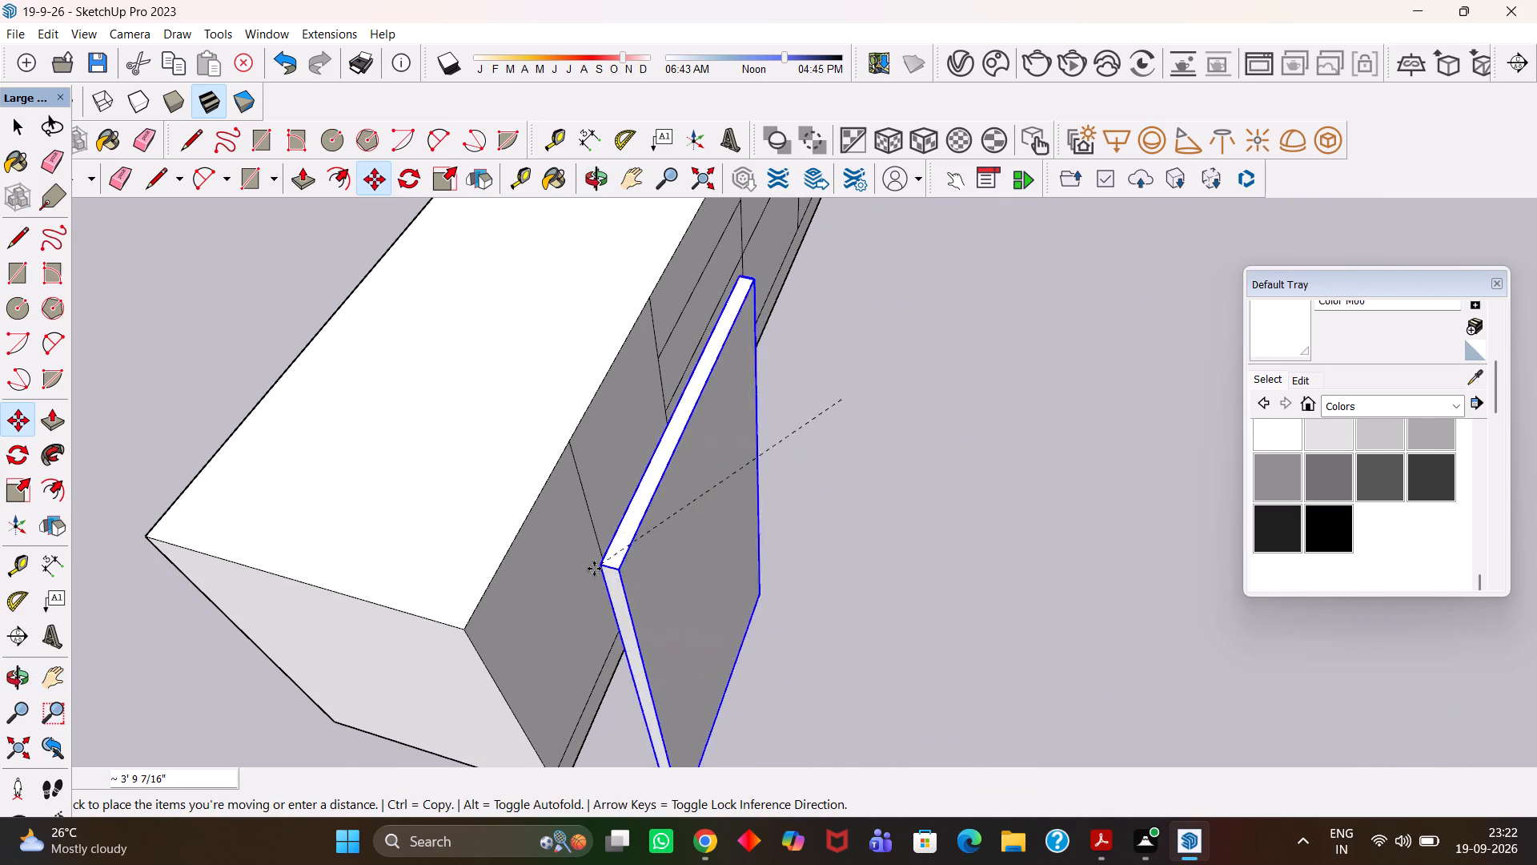
pyautogui.scroll(-4, 478, 606)
pyautogui.press('h')
pyautogui.moveTo(490, 593); pyautogui.dragTo(705, 426)
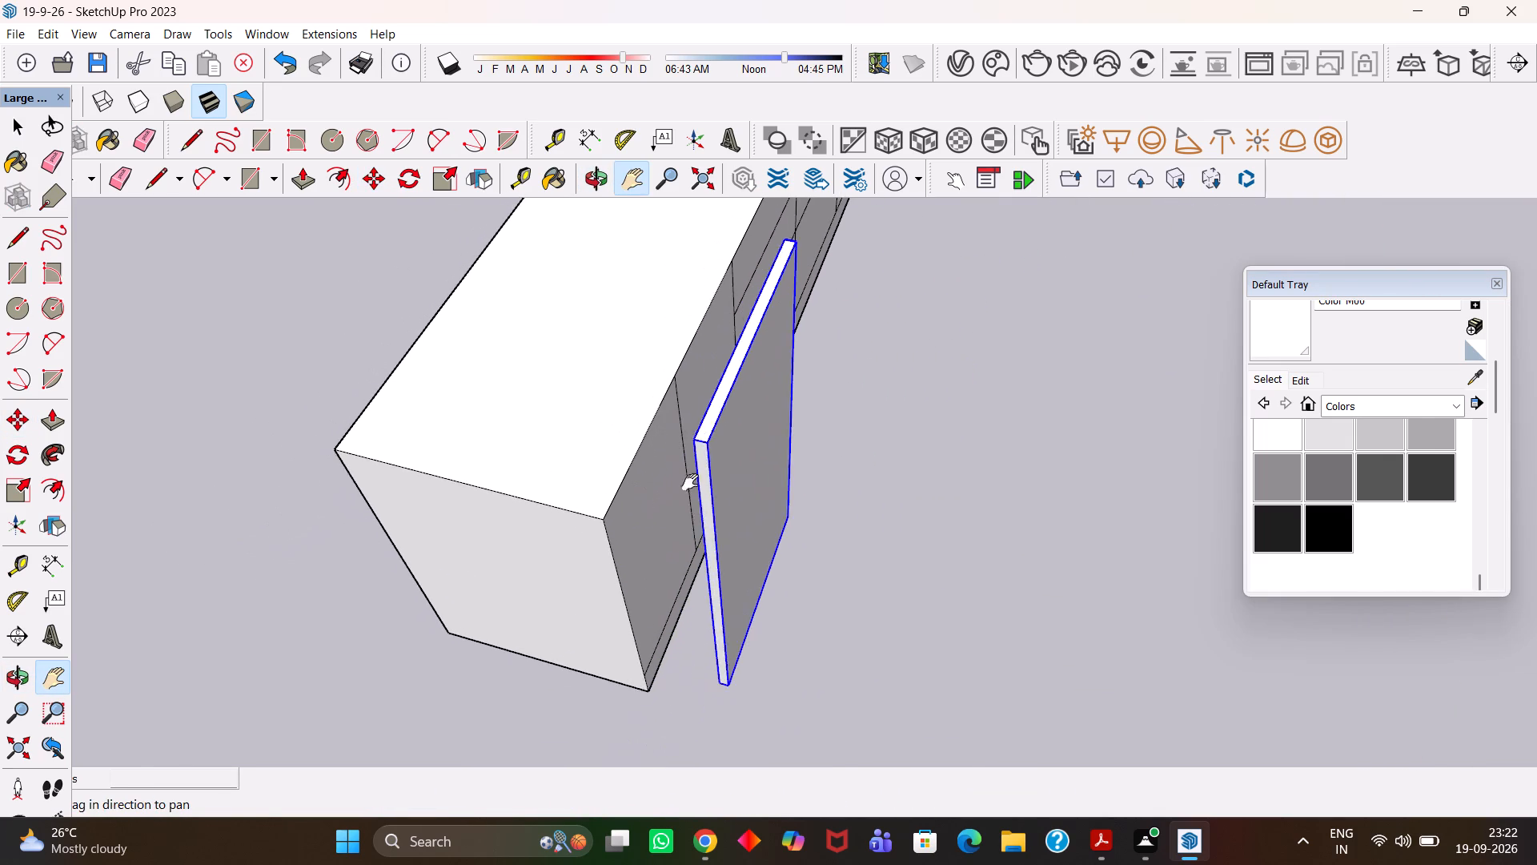
pyautogui.press('Escape')
pyautogui.scroll(1, 674, 534)
pyautogui.moveTo(609, 531); pyautogui.dragTo(650, 521, button='middle')
pyautogui.press('h')
pyautogui.scroll(2, 650, 521)
pyautogui.moveTo(572, 517); pyautogui.dragTo(773, 412)
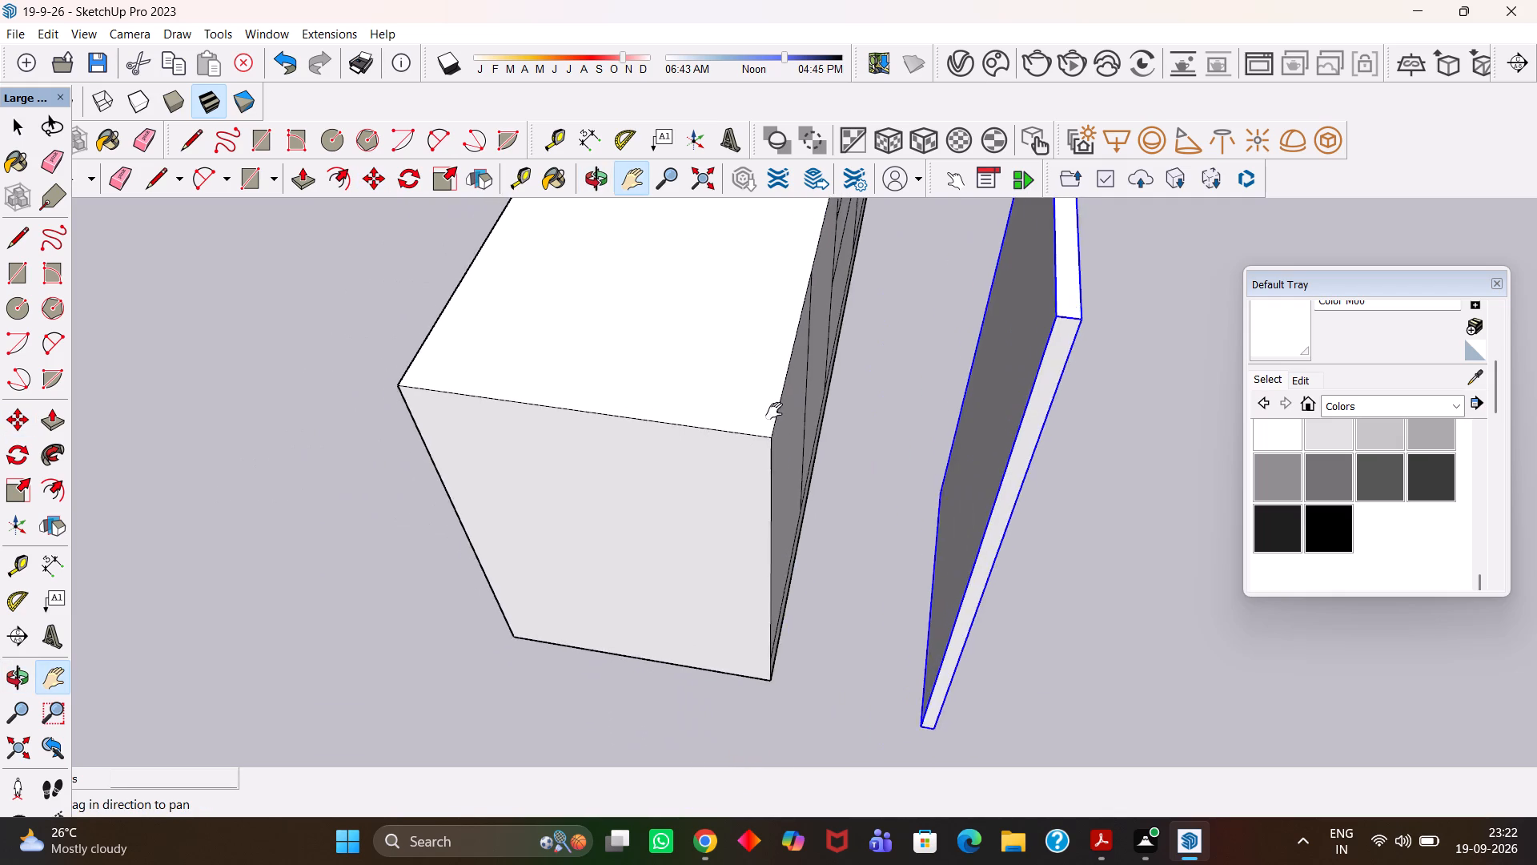
pyautogui.scroll(-3, 772, 414)
pyautogui.scroll(3, 763, 418)
pyautogui.press('Escape')
pyautogui.click(776, 432)
# Copy the fitted door panel along the cabinet front onto the adjacent door section, aligning its top corner with the next dividing line.
pyautogui.scroll(4, 777, 441)
pyautogui.moveTo(798, 453); pyautogui.dragTo(602, 467, button='middle')
pyautogui.scroll(1, 725, 465)
pyautogui.scroll(-9, 594, 465)
pyautogui.scroll(1, 777, 431)
pyautogui.moveTo(768, 430); pyautogui.dragTo(671, 455, button='middle')
pyautogui.scroll(-4, 665, 456)
pyautogui.moveTo(821, 433); pyautogui.dragTo(704, 469, button='middle')
pyautogui.scroll(-1, 704, 469)
pyautogui.press('h')
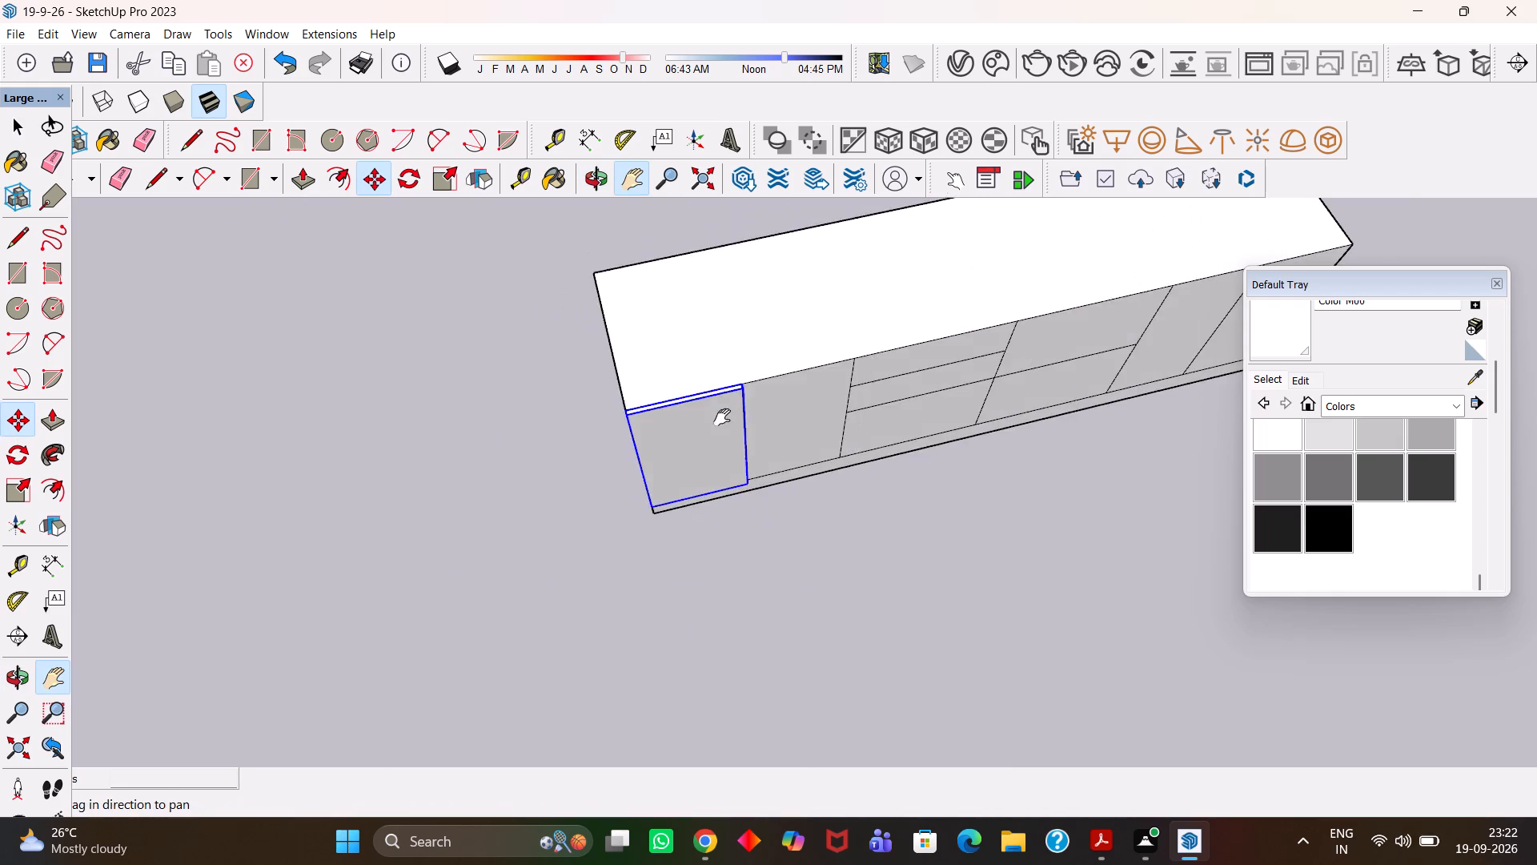
pyautogui.moveTo(722, 417); pyautogui.dragTo(677, 487)
pyautogui.scroll(4, 749, 485)
pyautogui.moveTo(764, 482); pyautogui.dragTo(656, 494, button='middle')
pyautogui.scroll(5, 656, 494)
pyautogui.press('m')
pyautogui.click(632, 371)
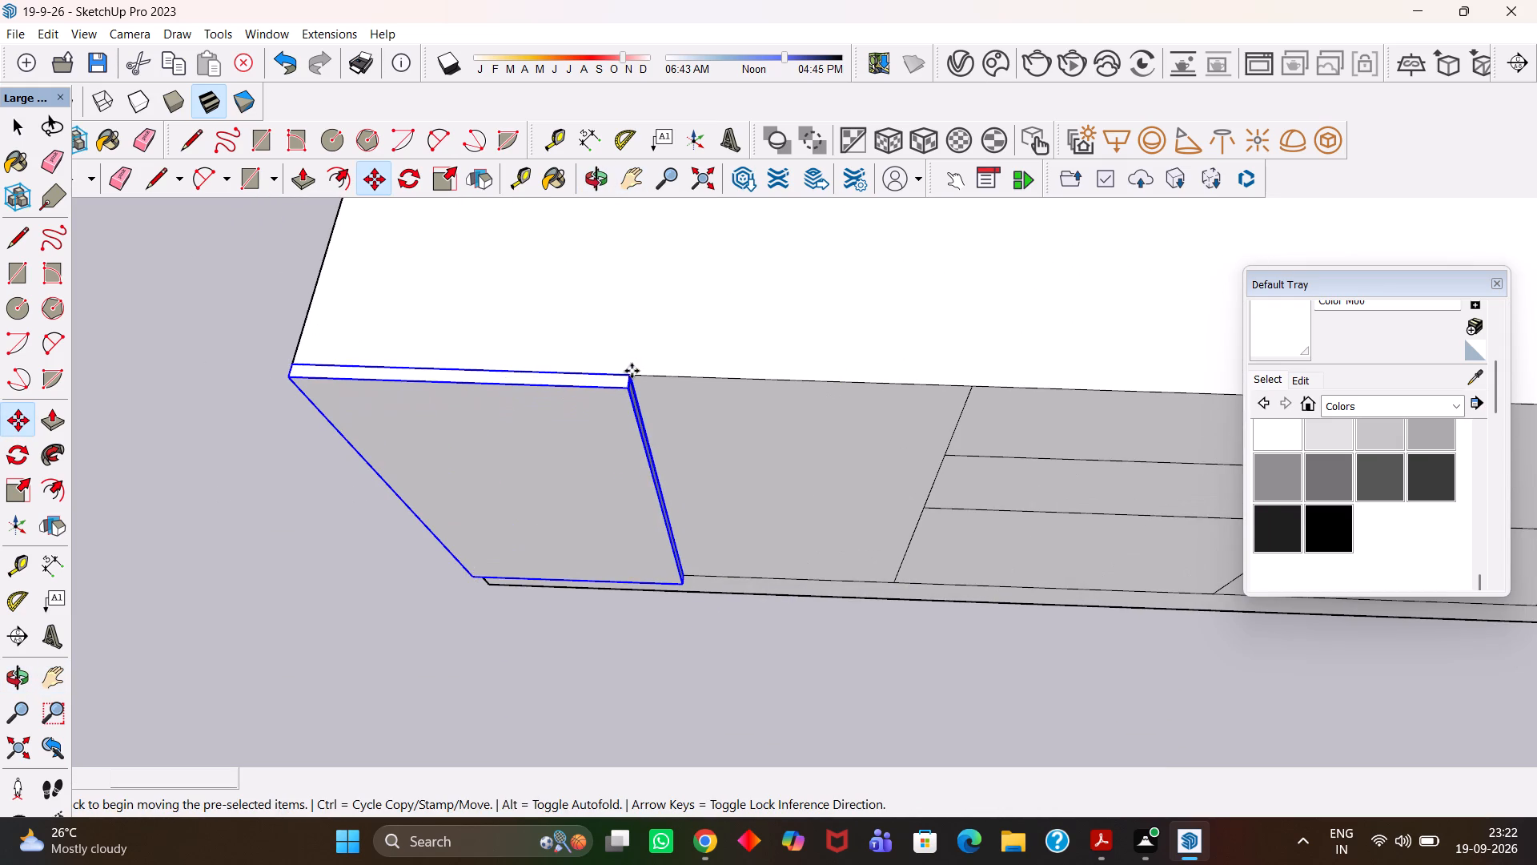
pyautogui.click(968, 392)
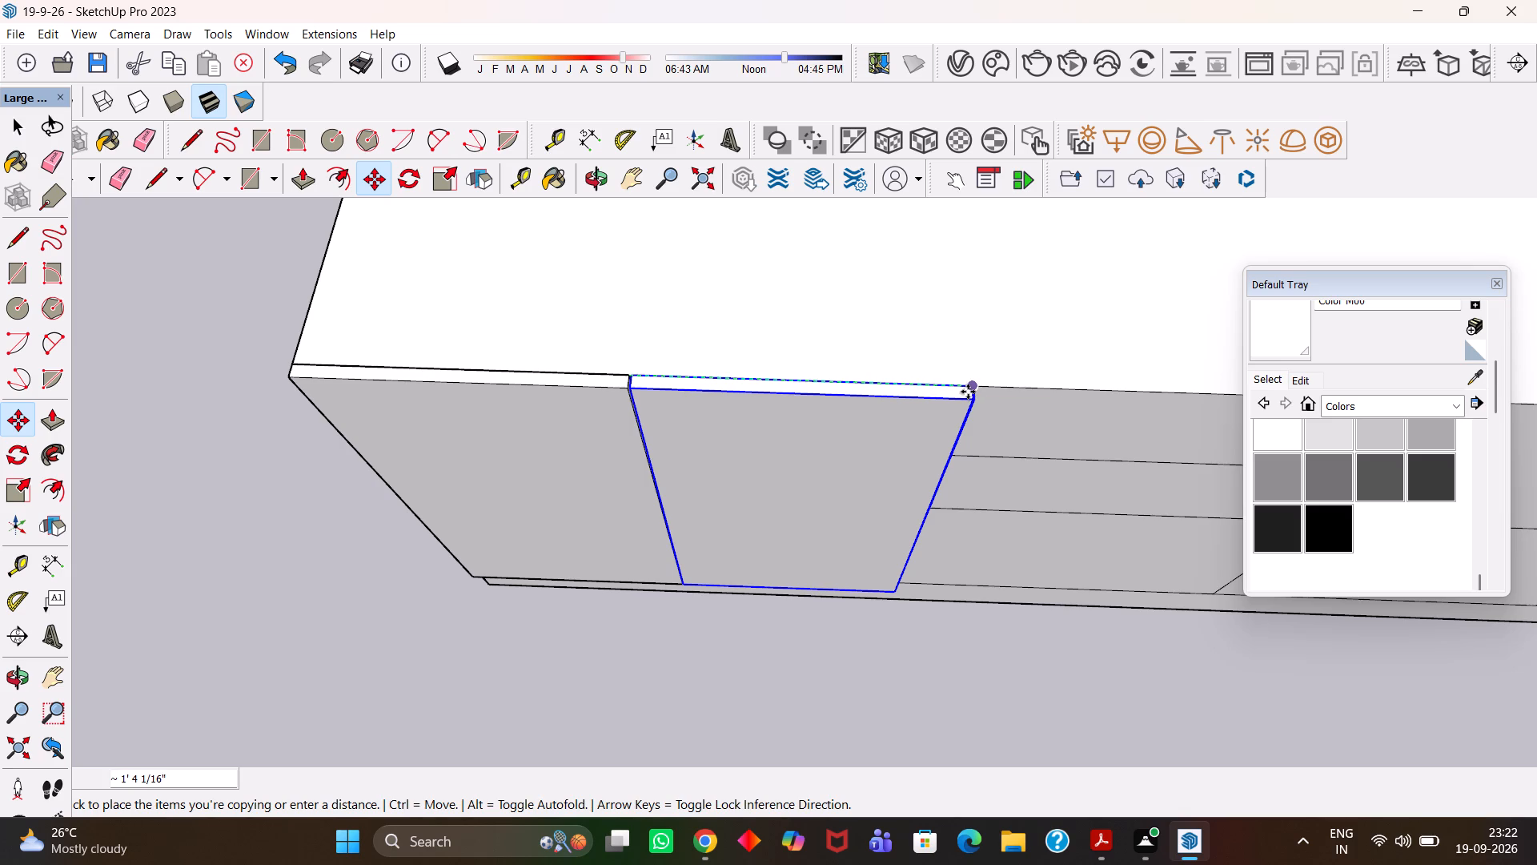
# Copy the second door panel to the opposite end of the cabinet front, aligning its outer top corner with the cabinet's end corner.
pyautogui.press('h')
pyautogui.scroll(-10, 835, 376)
pyautogui.press('h')
pyautogui.moveTo(932, 437); pyautogui.dragTo(739, 446)
pyautogui.scroll(-3, 689, 452)
pyautogui.middleClick(683, 468)
pyautogui.scroll(4, 685, 467)
pyautogui.press('m')
pyautogui.moveTo(680, 466); pyautogui.dragTo(704, 465, button='middle')
pyautogui.scroll(3, 724, 463)
pyautogui.press('h')
pyautogui.moveTo(817, 457); pyautogui.dragTo(626, 468)
pyautogui.scroll(-5, 656, 470)
pyautogui.scroll(-2, 750, 470)
pyautogui.press('m')
pyautogui.scroll(3, 636, 449)
pyautogui.click(540, 424)
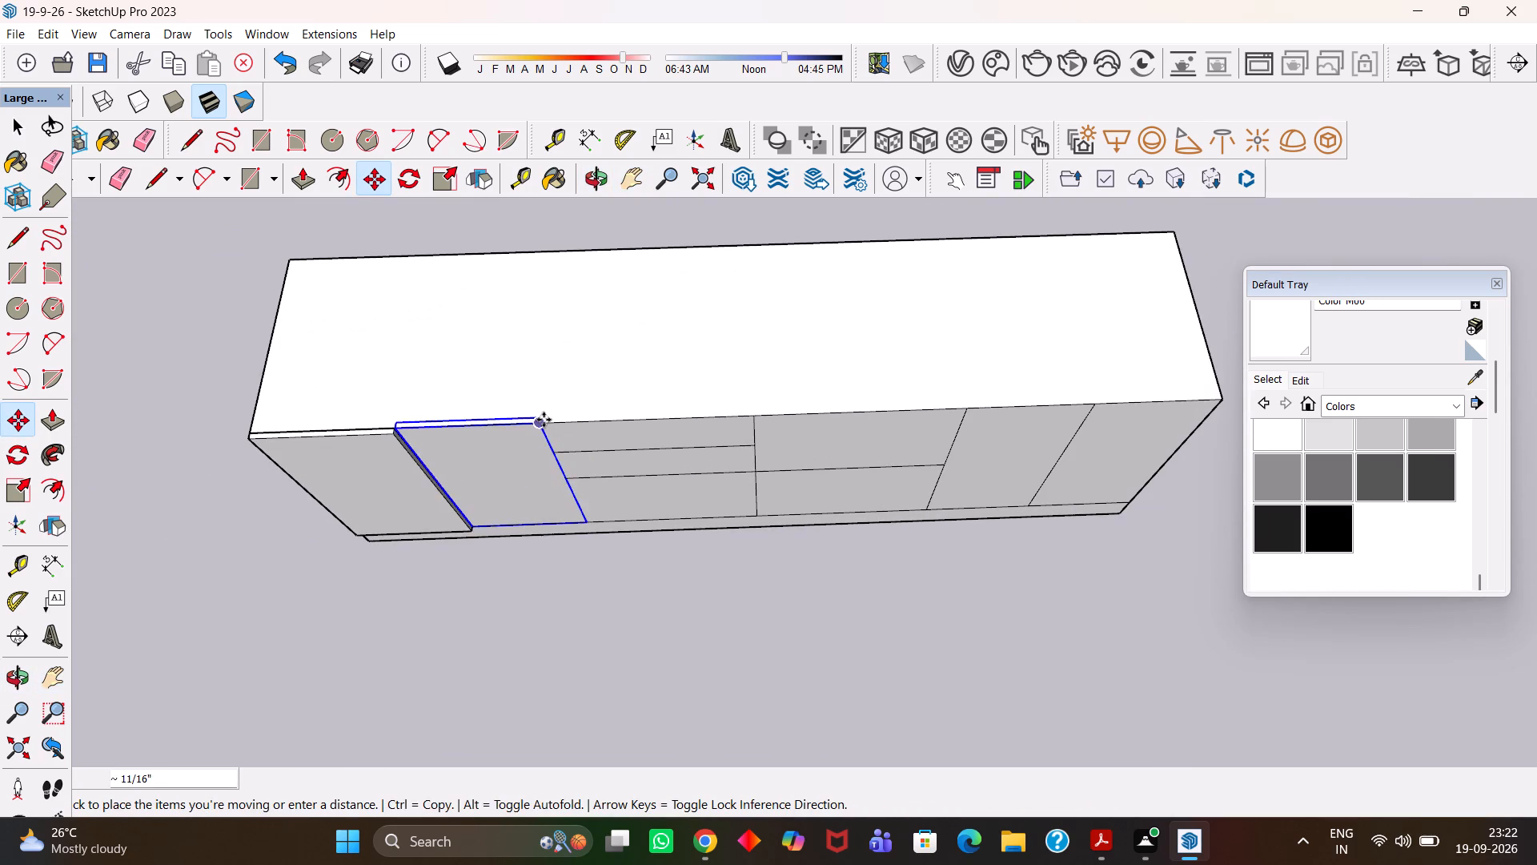
pyautogui.press('h')
pyautogui.scroll(-5, 663, 429)
pyautogui.moveTo(837, 445); pyautogui.dragTo(660, 446)
pyautogui.scroll(4, 700, 447)
pyautogui.press('Escape')
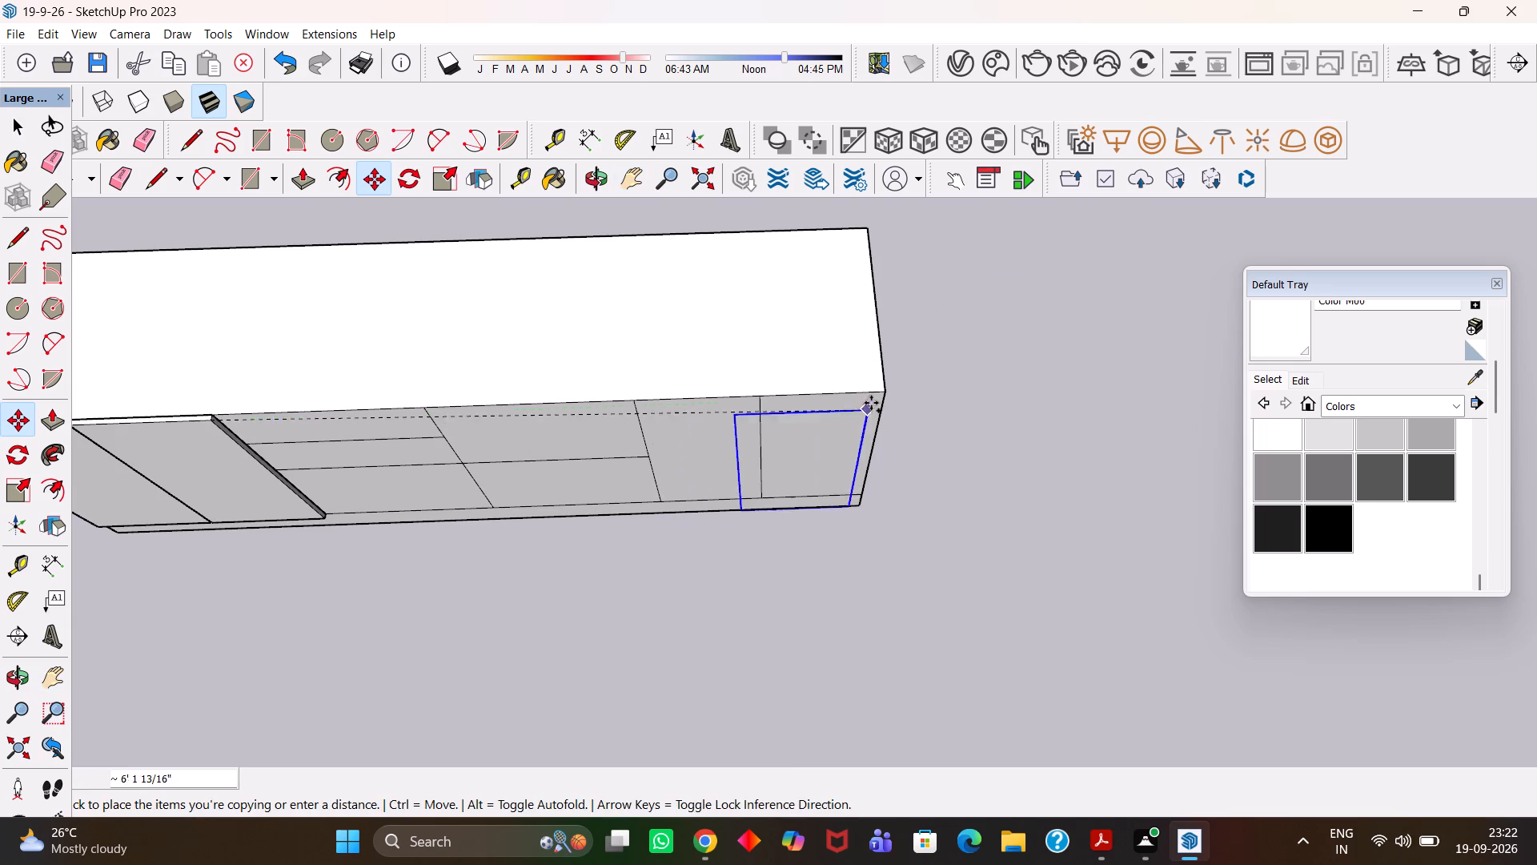
pyautogui.click(881, 392)
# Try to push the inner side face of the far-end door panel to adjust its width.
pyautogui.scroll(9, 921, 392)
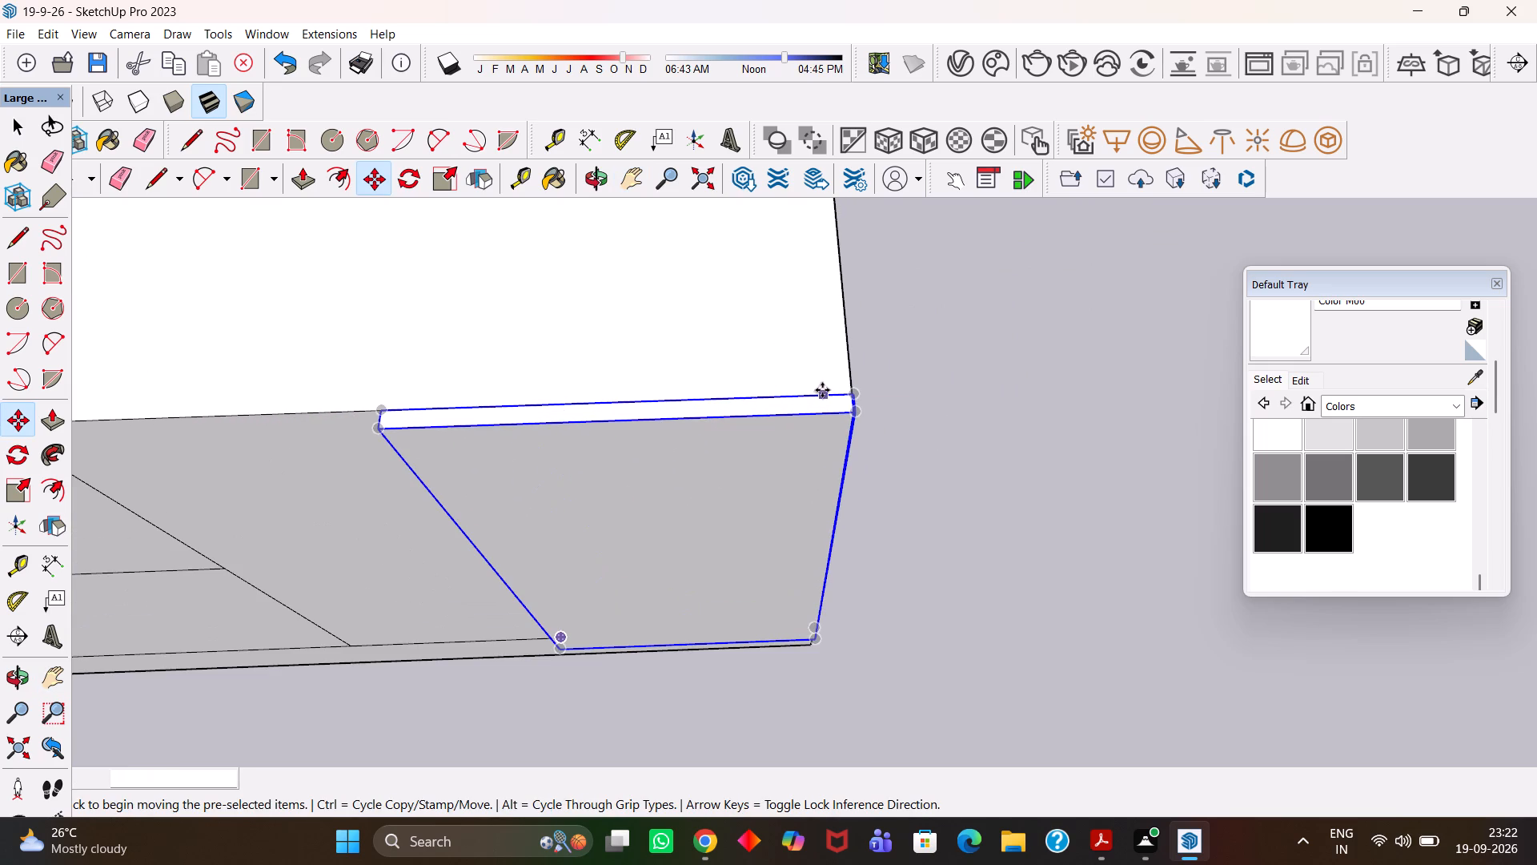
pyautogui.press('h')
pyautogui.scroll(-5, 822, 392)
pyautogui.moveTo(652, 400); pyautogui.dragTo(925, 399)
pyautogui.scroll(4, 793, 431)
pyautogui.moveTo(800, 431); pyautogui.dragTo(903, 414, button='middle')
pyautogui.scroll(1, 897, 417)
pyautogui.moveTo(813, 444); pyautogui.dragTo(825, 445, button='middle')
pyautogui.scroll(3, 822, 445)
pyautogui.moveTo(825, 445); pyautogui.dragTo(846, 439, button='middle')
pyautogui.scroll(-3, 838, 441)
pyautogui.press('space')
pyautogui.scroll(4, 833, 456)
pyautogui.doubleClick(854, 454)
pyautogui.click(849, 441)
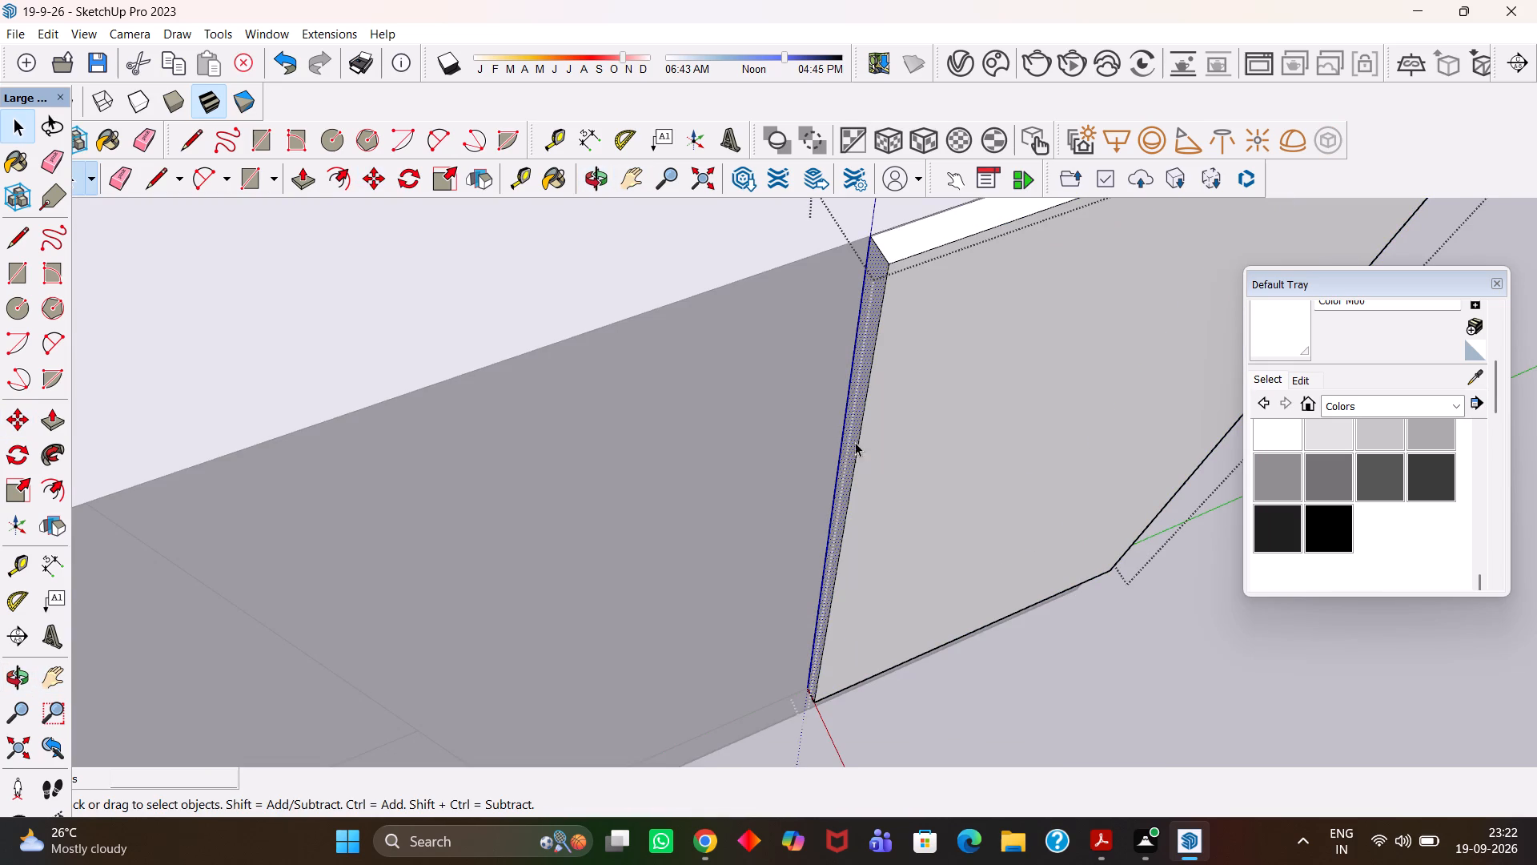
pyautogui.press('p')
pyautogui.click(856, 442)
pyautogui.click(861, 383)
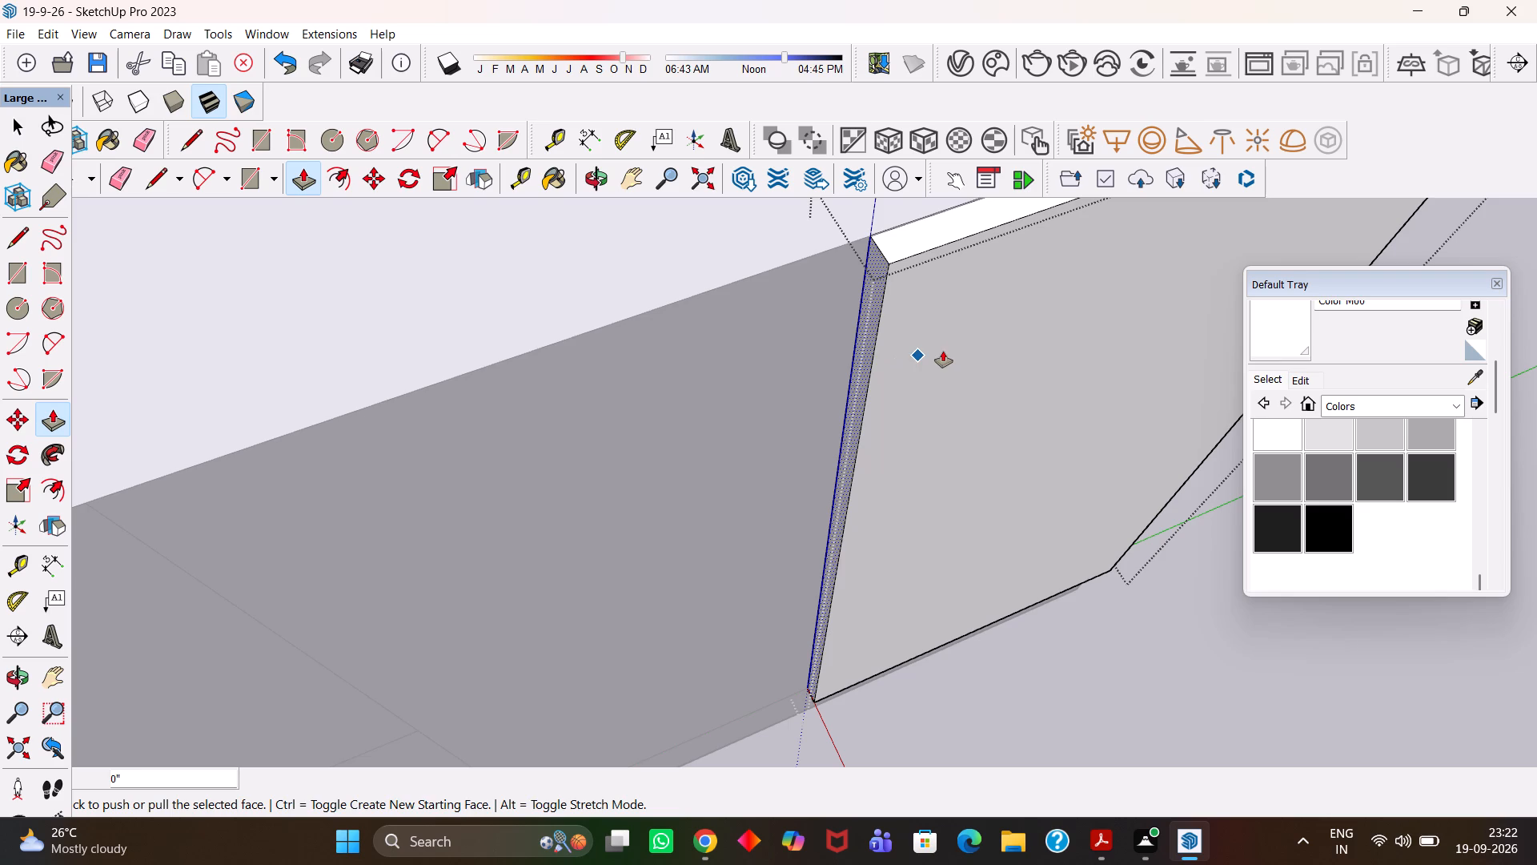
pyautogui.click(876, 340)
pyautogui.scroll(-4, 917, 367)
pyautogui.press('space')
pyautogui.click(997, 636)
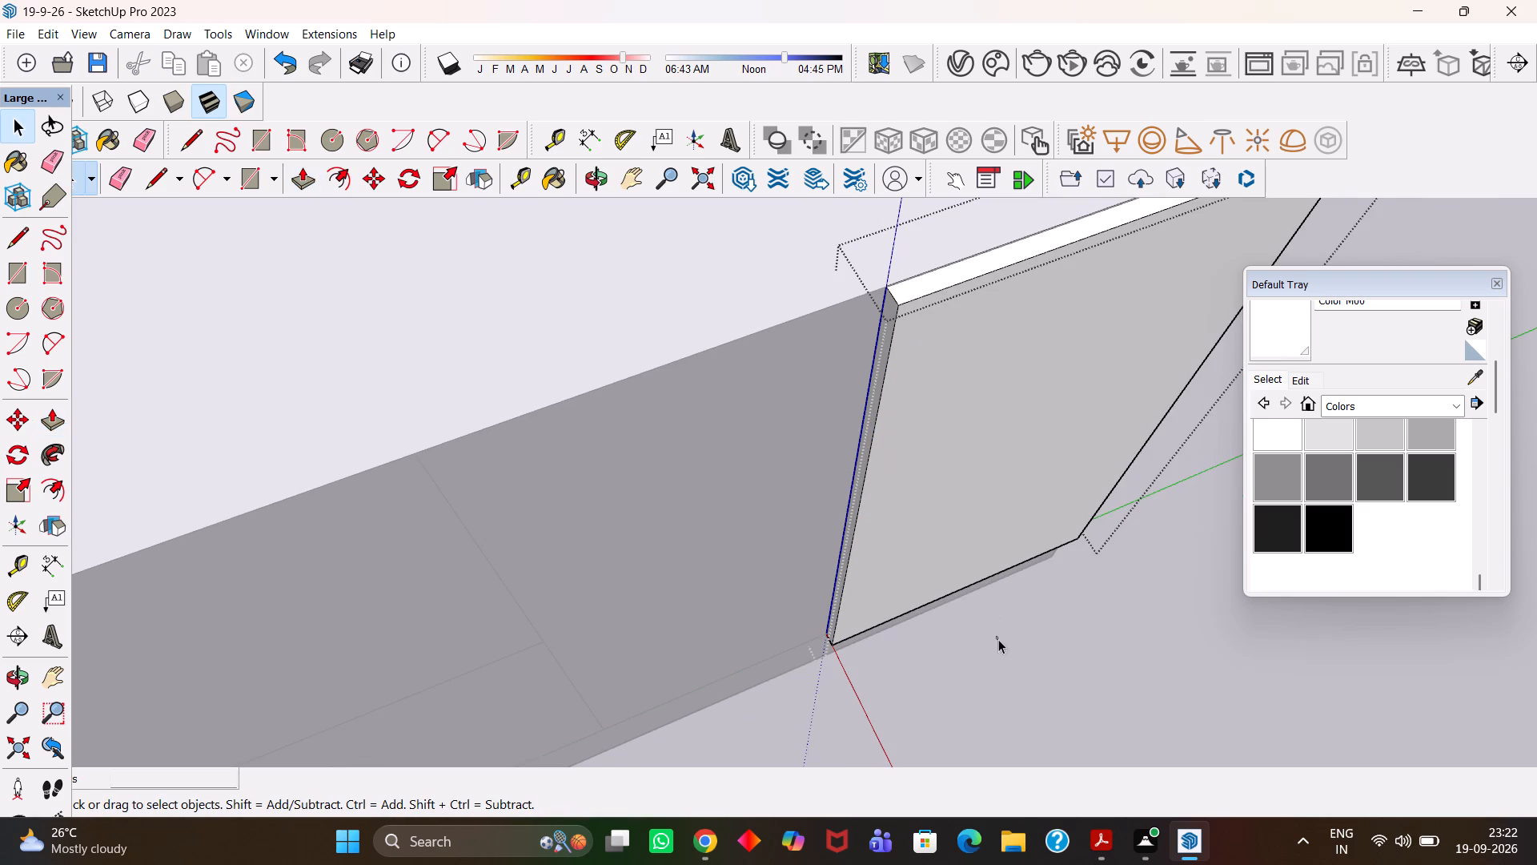
# Move the far-end door panel about 1 7/16" outward along the top edge so its inner corner meets the section's dividing line.
pyautogui.scroll(2, 909, 520)
pyautogui.click(931, 489)
pyautogui.scroll(-4, 921, 481)
pyautogui.scroll(1, 932, 442)
pyautogui.moveTo(917, 450); pyautogui.dragTo(883, 477, button='middle')
pyautogui.scroll(3, 883, 477)
pyautogui.press('m')
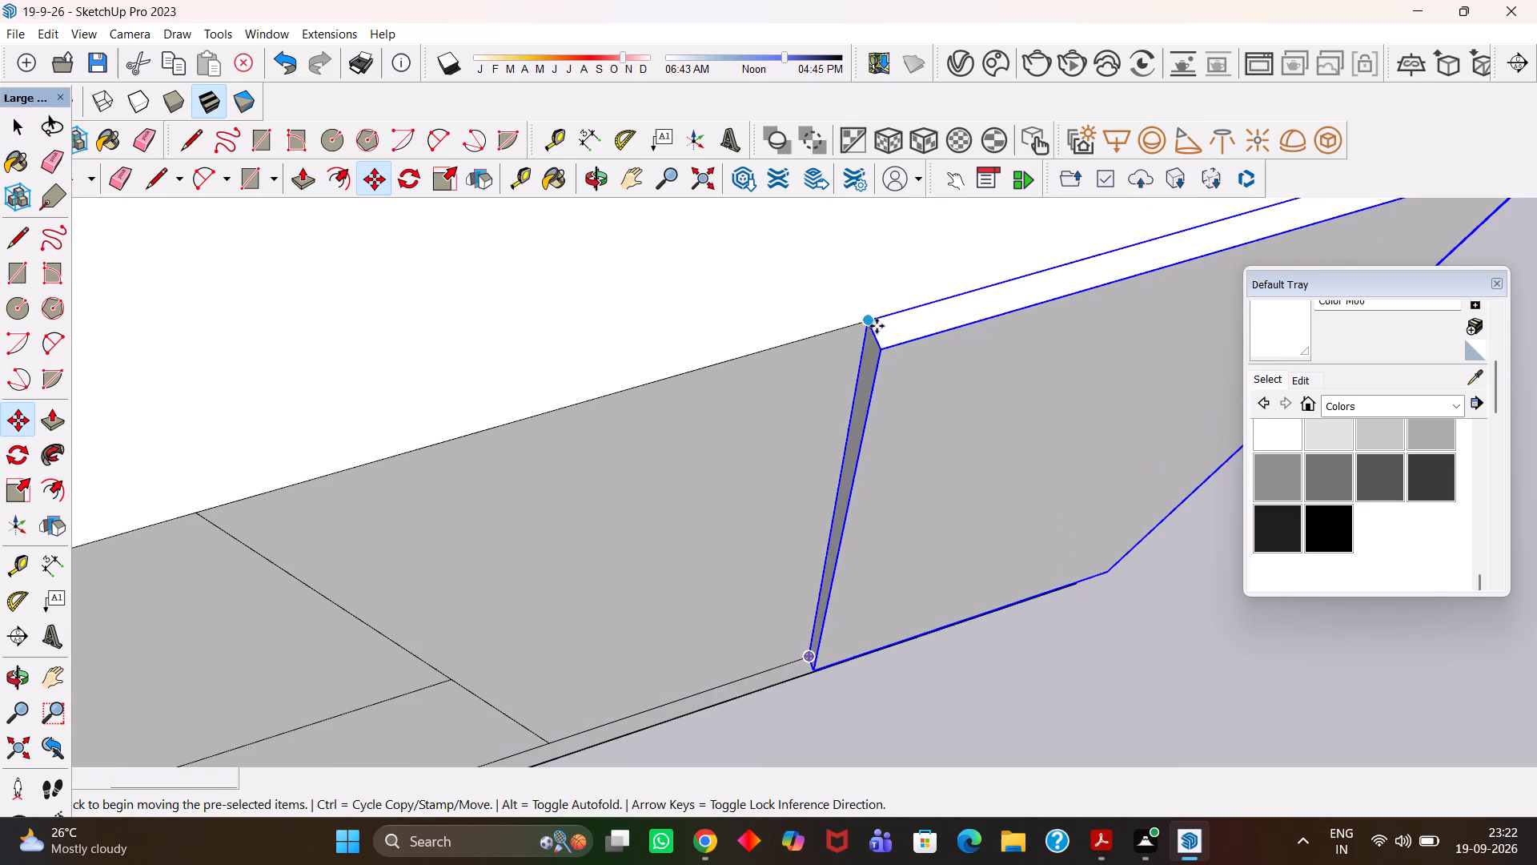
pyautogui.click(871, 316)
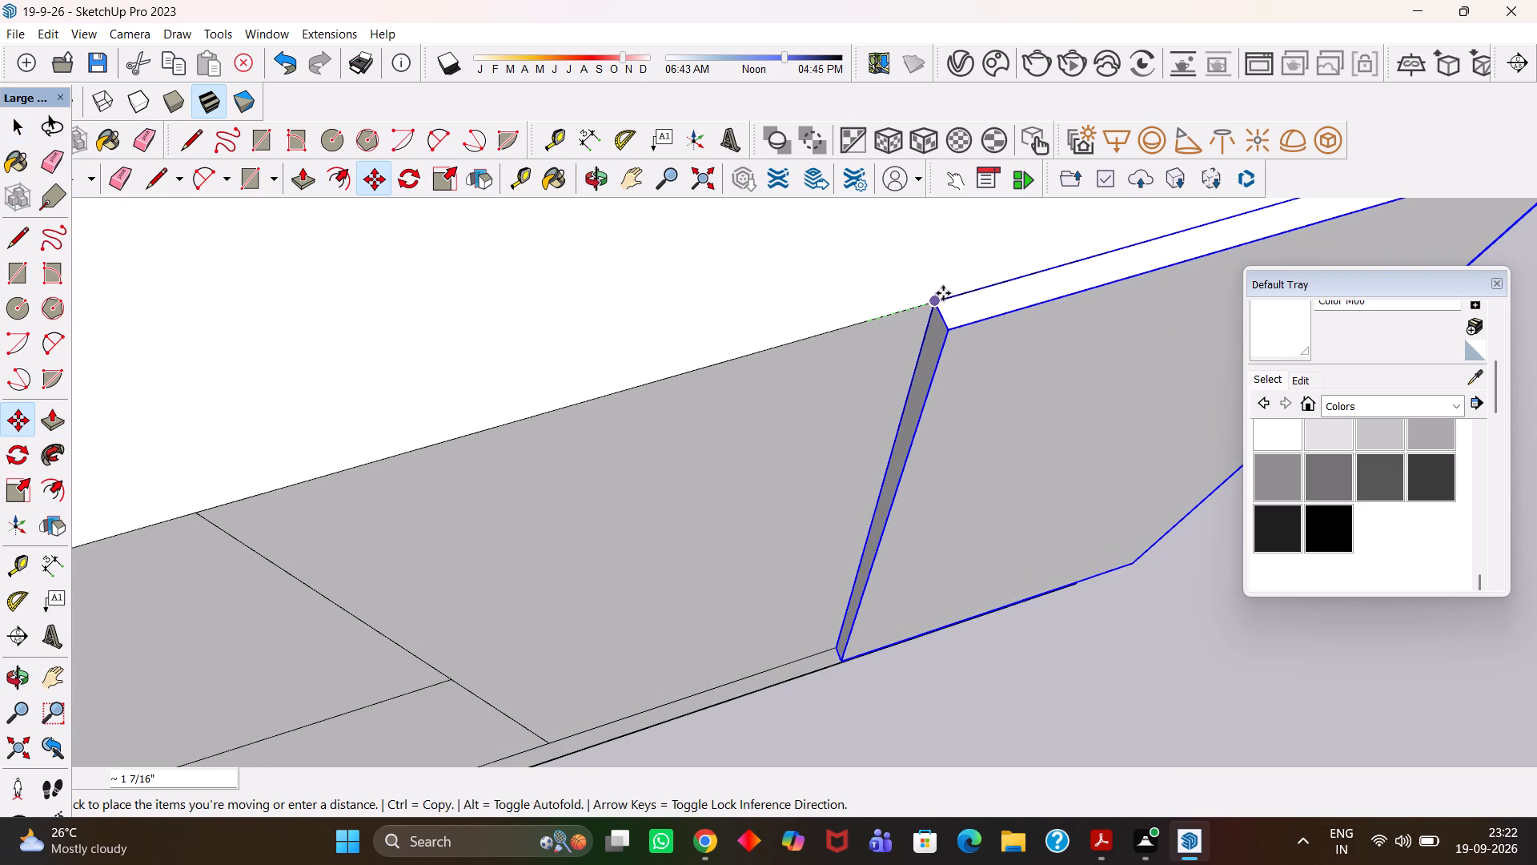
pyautogui.click(943, 293)
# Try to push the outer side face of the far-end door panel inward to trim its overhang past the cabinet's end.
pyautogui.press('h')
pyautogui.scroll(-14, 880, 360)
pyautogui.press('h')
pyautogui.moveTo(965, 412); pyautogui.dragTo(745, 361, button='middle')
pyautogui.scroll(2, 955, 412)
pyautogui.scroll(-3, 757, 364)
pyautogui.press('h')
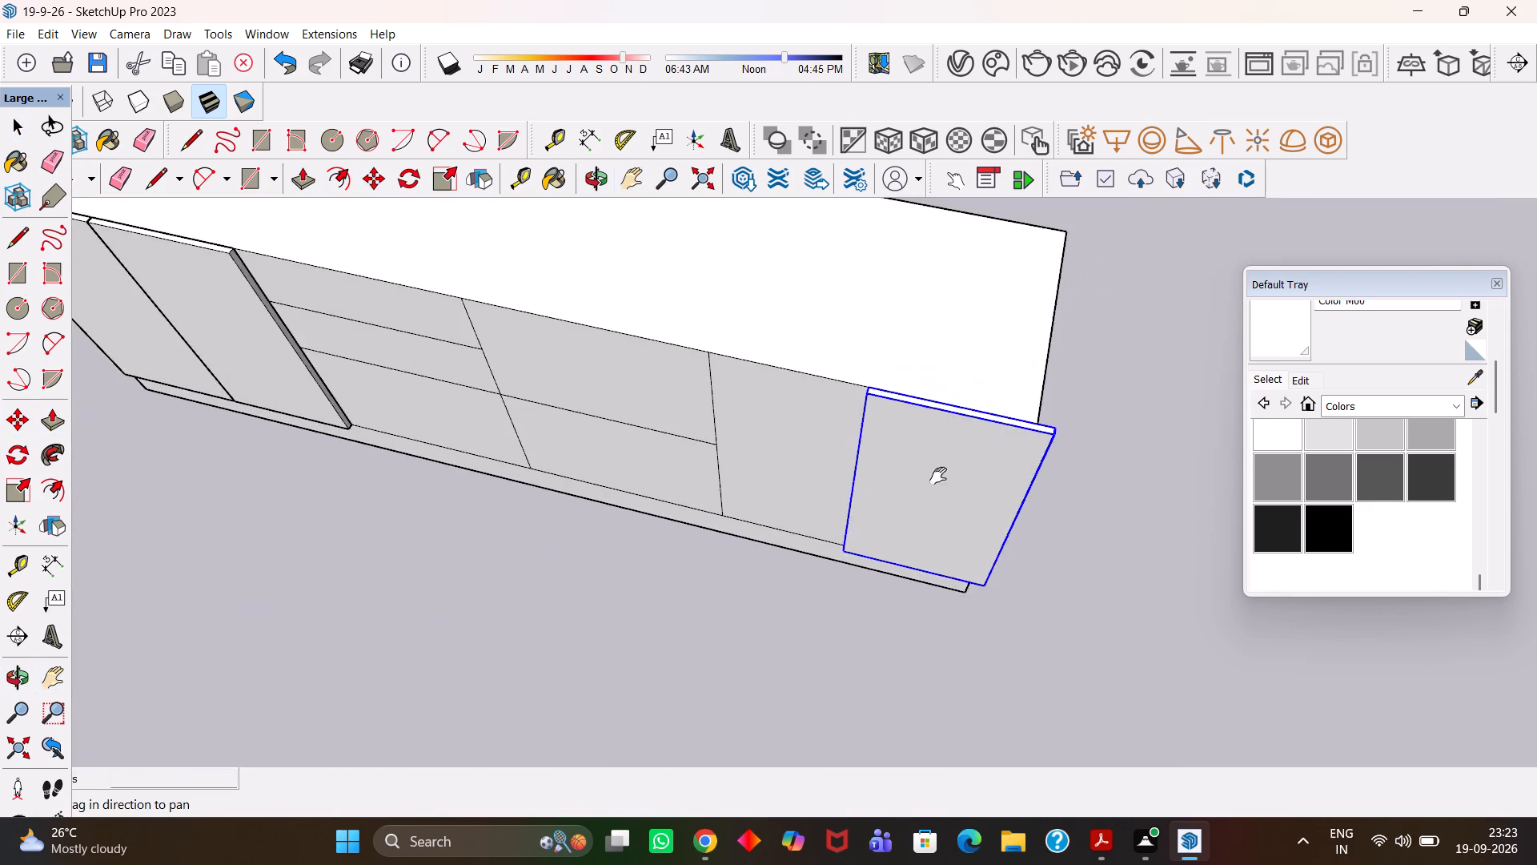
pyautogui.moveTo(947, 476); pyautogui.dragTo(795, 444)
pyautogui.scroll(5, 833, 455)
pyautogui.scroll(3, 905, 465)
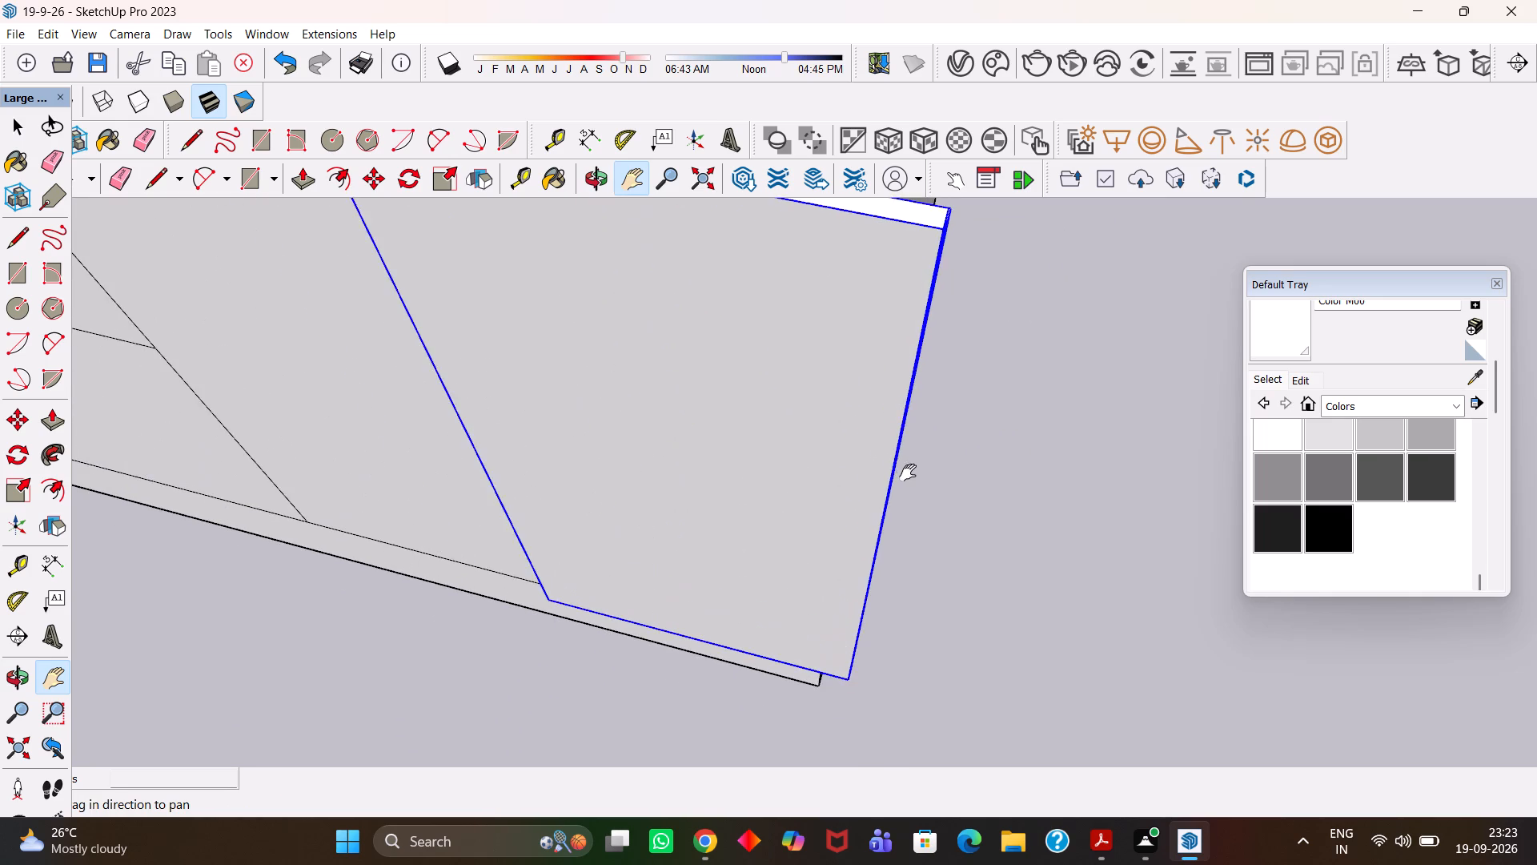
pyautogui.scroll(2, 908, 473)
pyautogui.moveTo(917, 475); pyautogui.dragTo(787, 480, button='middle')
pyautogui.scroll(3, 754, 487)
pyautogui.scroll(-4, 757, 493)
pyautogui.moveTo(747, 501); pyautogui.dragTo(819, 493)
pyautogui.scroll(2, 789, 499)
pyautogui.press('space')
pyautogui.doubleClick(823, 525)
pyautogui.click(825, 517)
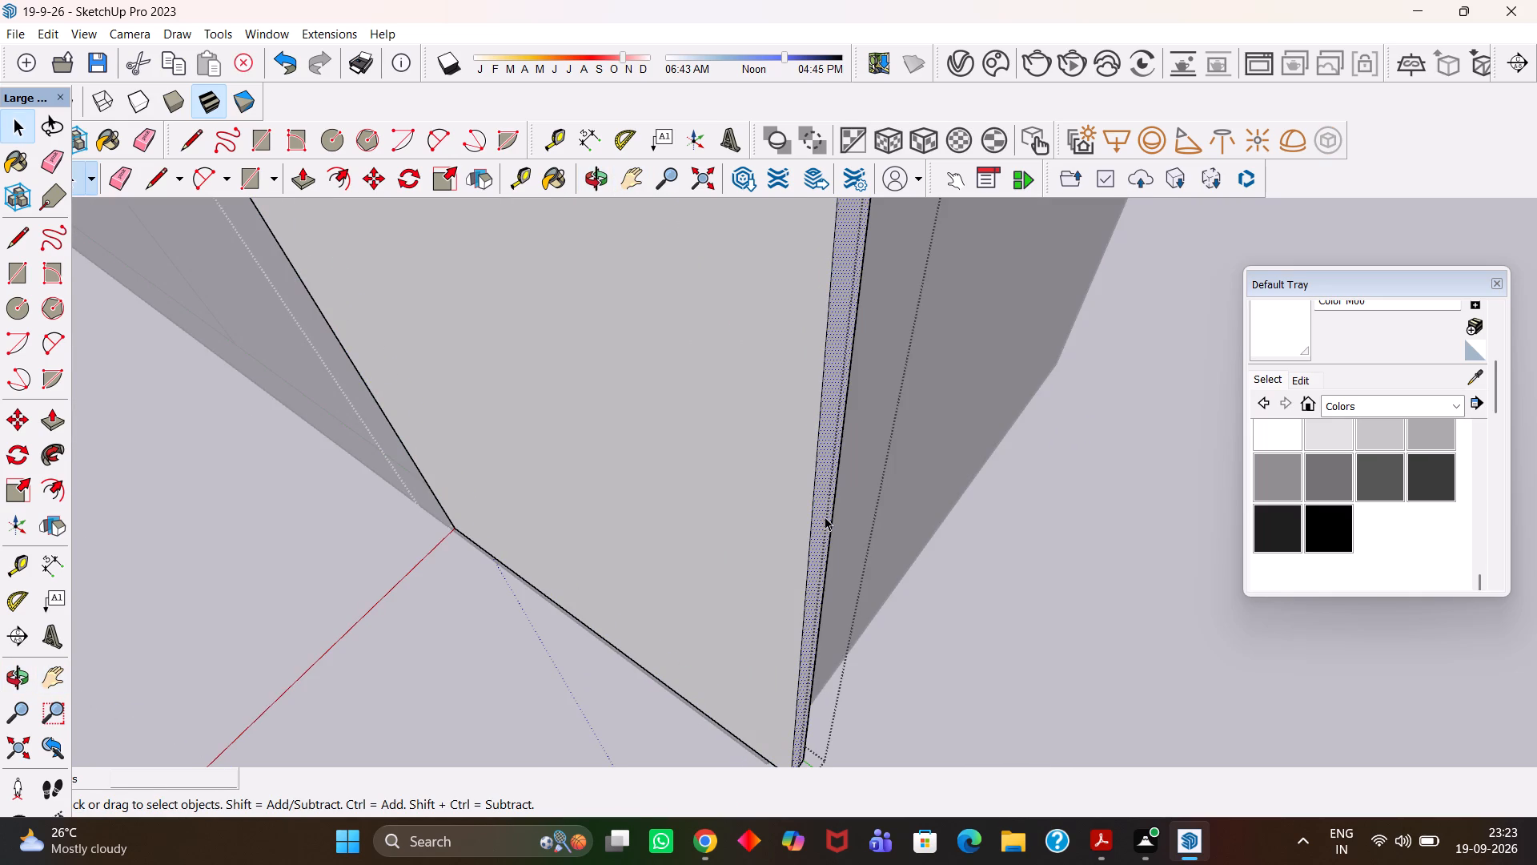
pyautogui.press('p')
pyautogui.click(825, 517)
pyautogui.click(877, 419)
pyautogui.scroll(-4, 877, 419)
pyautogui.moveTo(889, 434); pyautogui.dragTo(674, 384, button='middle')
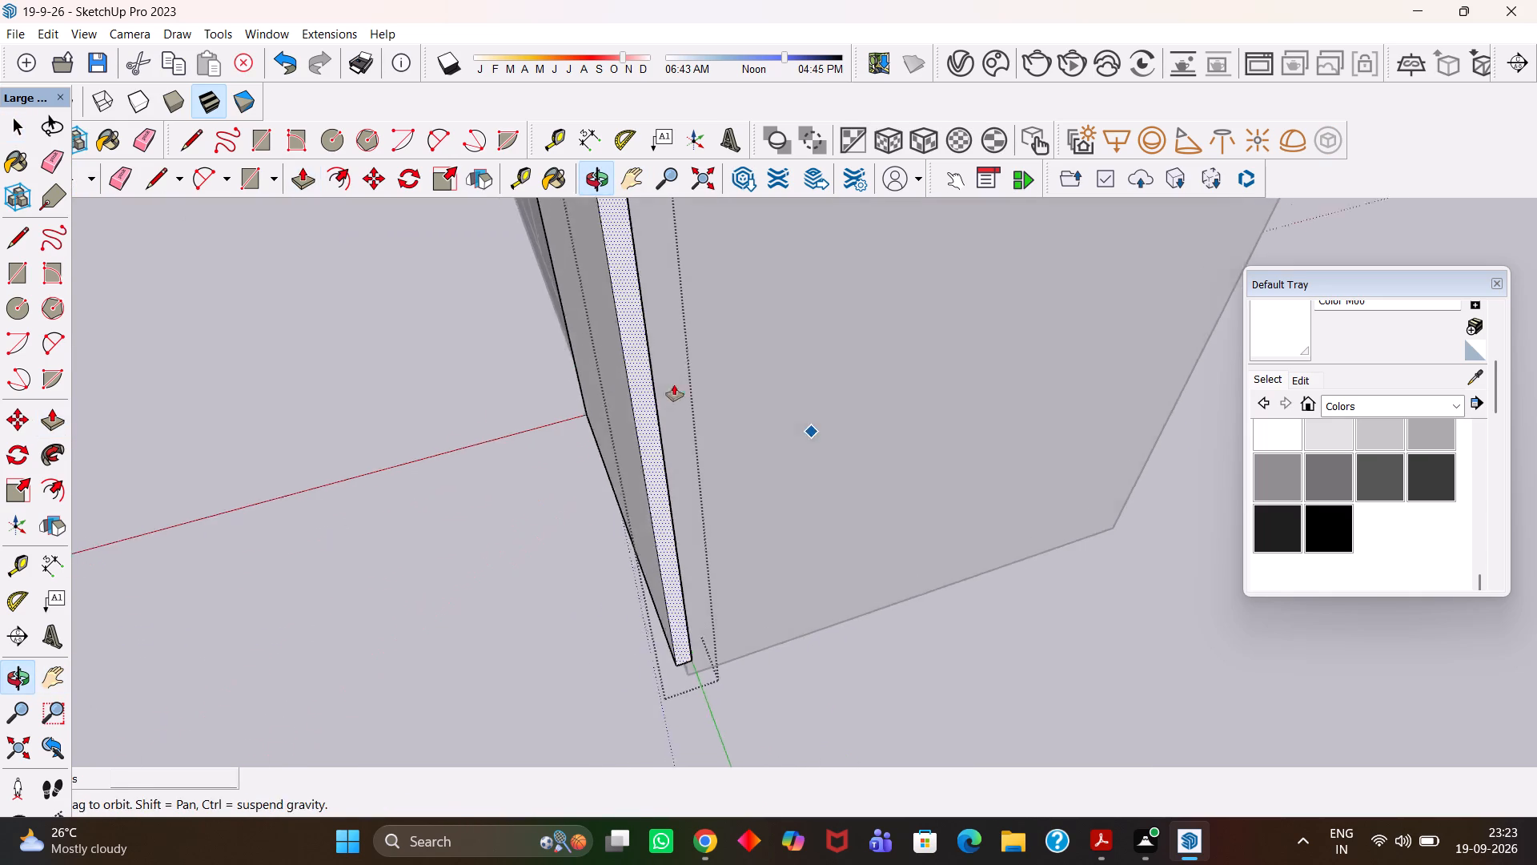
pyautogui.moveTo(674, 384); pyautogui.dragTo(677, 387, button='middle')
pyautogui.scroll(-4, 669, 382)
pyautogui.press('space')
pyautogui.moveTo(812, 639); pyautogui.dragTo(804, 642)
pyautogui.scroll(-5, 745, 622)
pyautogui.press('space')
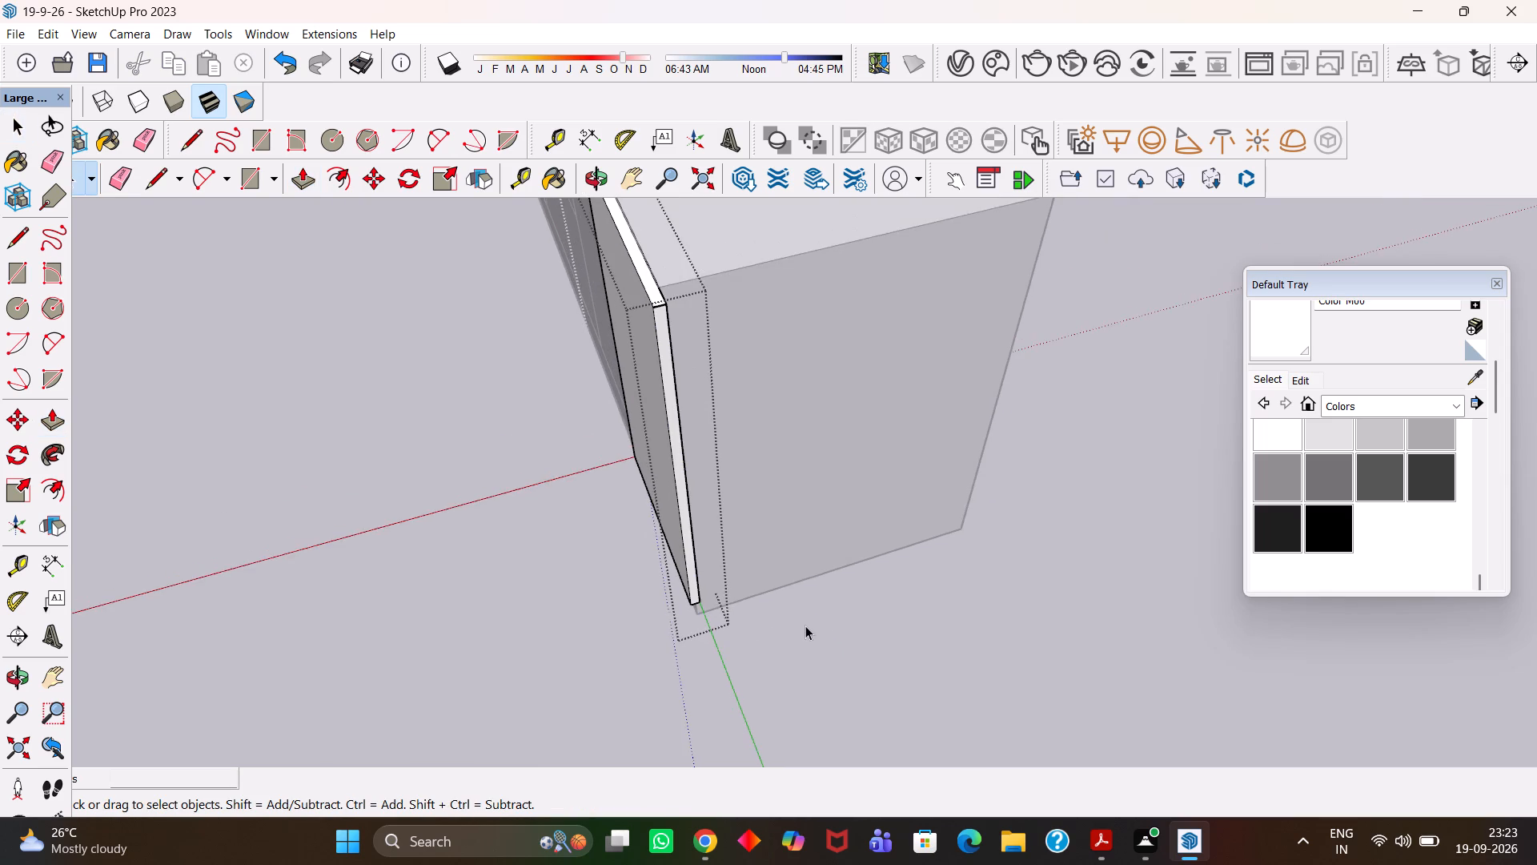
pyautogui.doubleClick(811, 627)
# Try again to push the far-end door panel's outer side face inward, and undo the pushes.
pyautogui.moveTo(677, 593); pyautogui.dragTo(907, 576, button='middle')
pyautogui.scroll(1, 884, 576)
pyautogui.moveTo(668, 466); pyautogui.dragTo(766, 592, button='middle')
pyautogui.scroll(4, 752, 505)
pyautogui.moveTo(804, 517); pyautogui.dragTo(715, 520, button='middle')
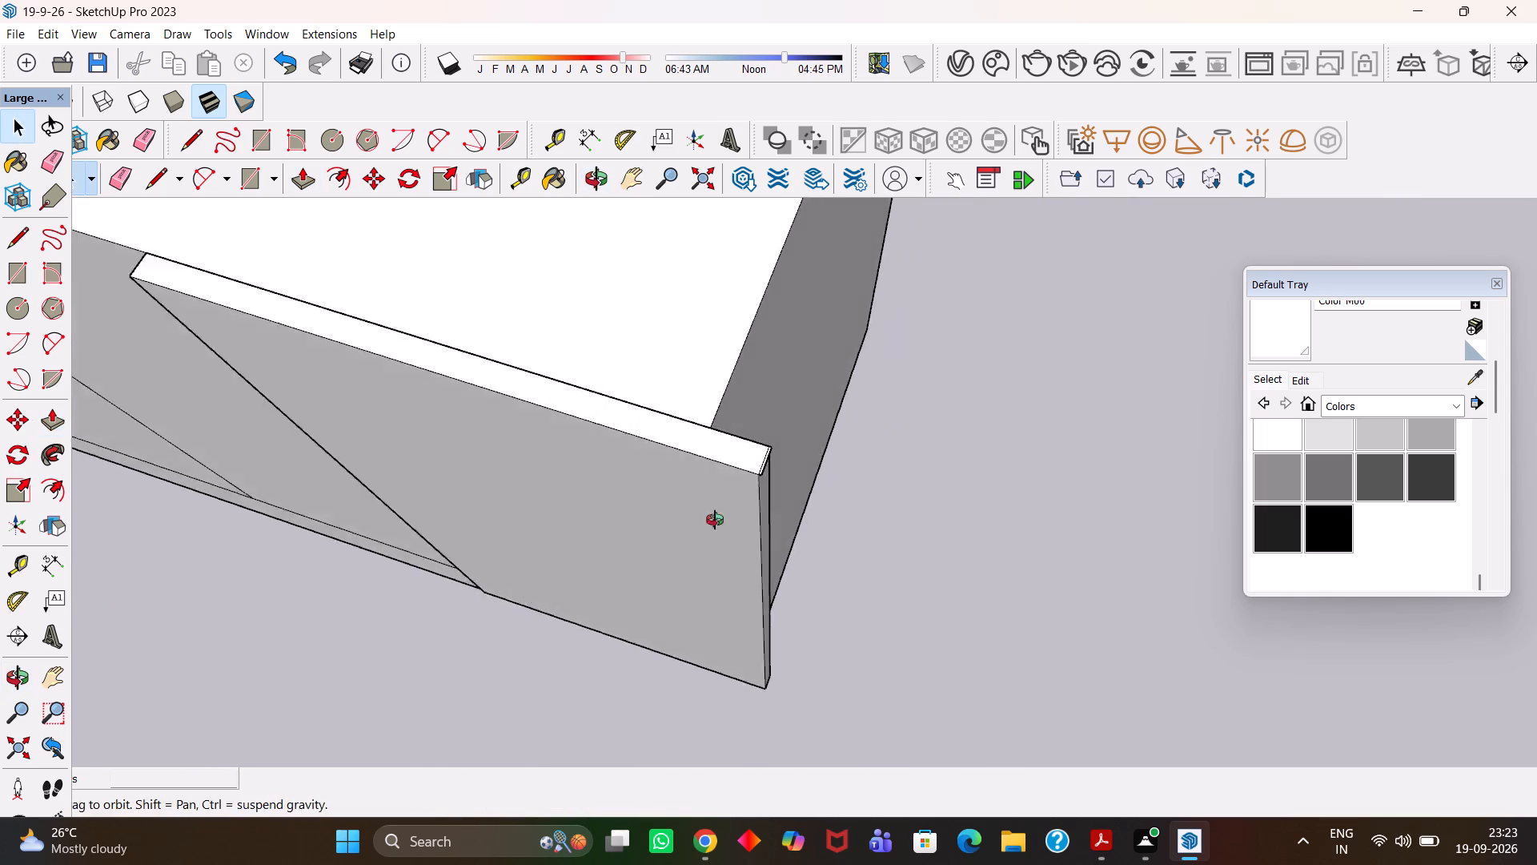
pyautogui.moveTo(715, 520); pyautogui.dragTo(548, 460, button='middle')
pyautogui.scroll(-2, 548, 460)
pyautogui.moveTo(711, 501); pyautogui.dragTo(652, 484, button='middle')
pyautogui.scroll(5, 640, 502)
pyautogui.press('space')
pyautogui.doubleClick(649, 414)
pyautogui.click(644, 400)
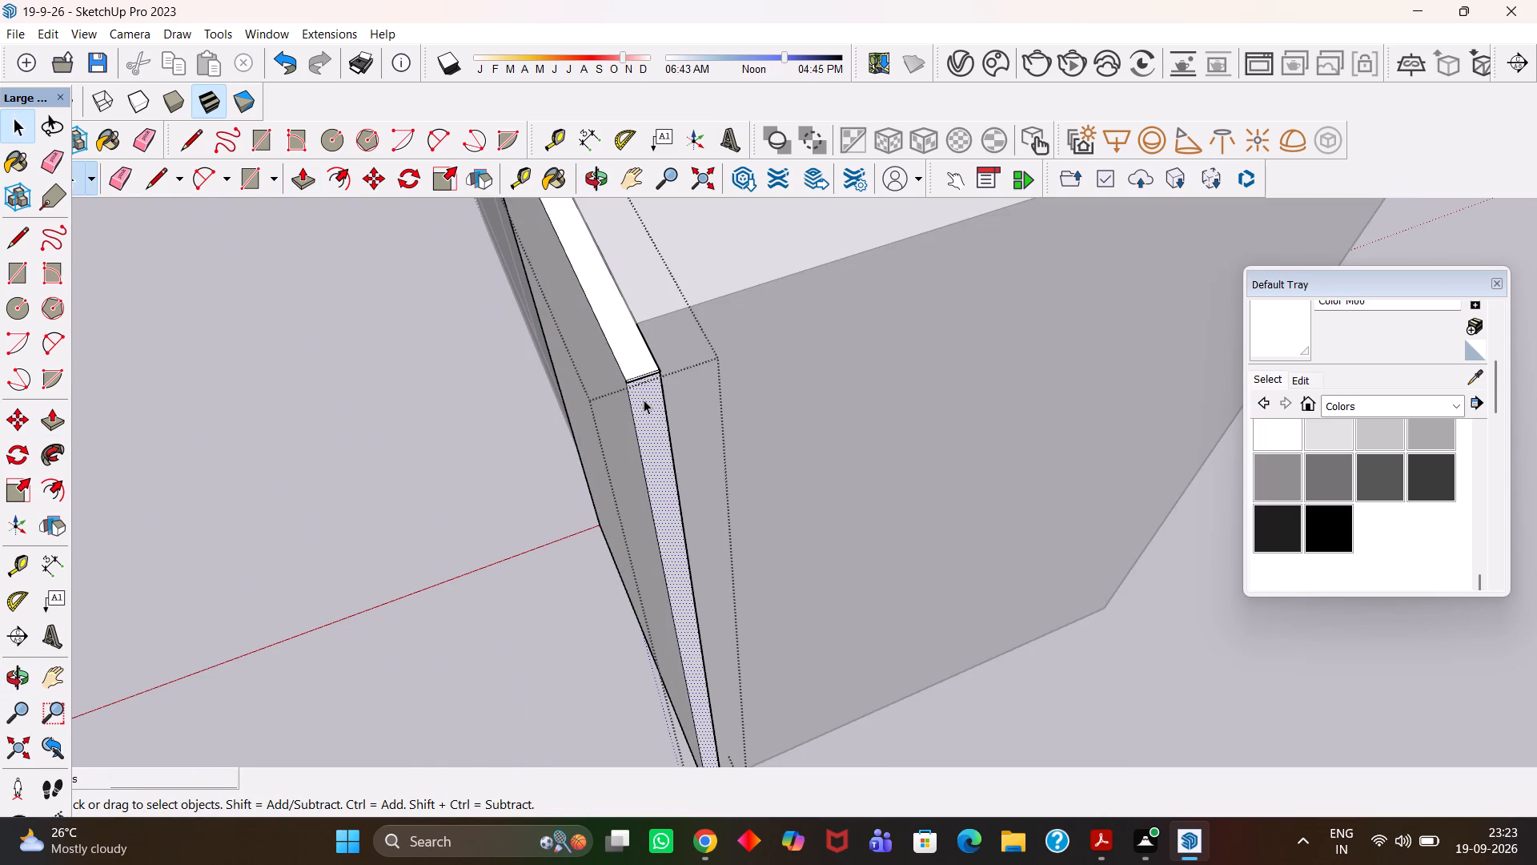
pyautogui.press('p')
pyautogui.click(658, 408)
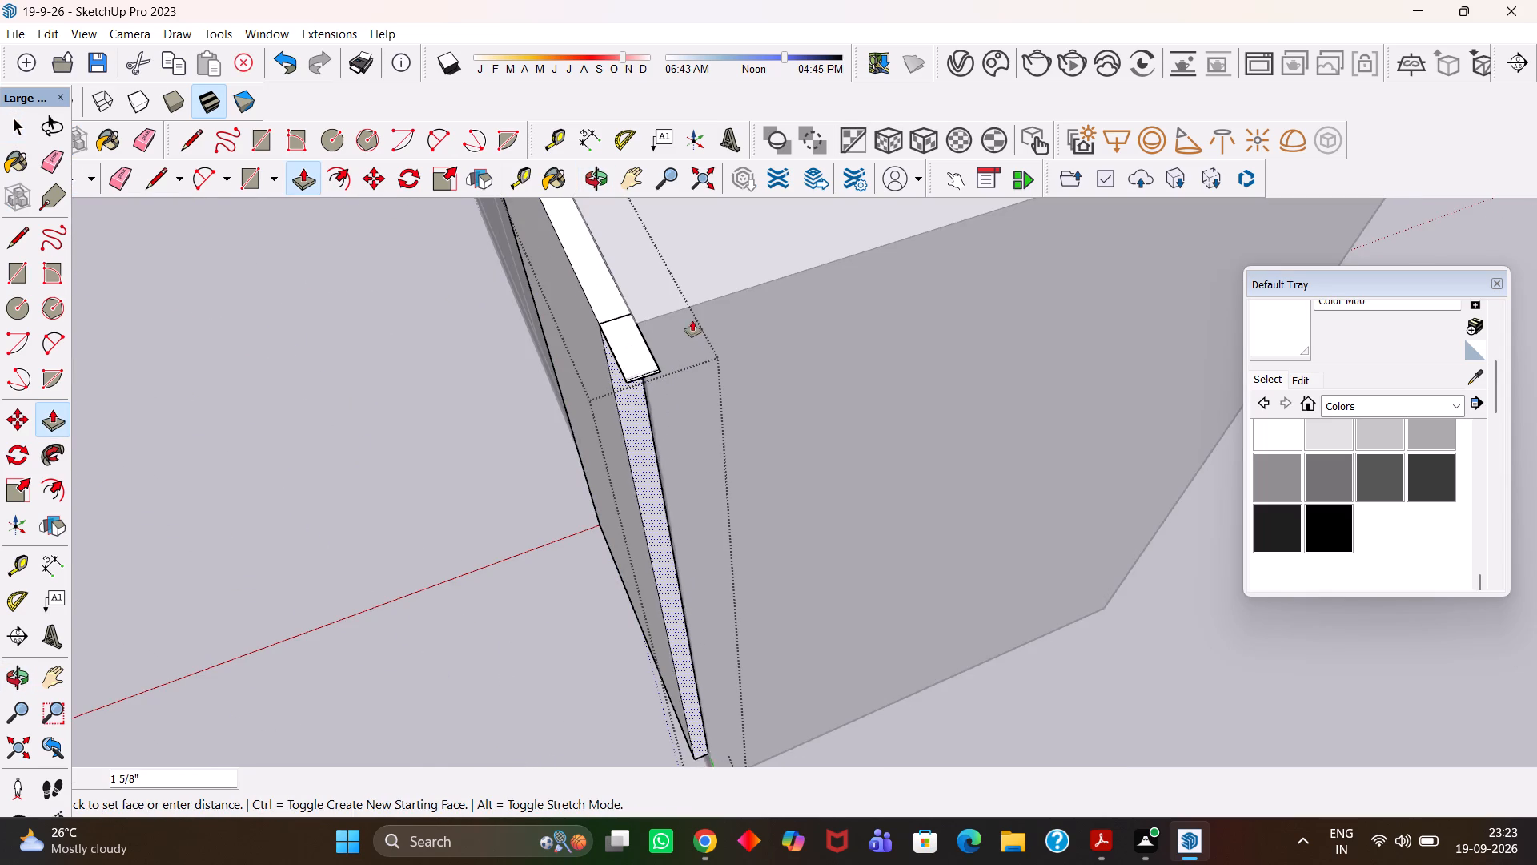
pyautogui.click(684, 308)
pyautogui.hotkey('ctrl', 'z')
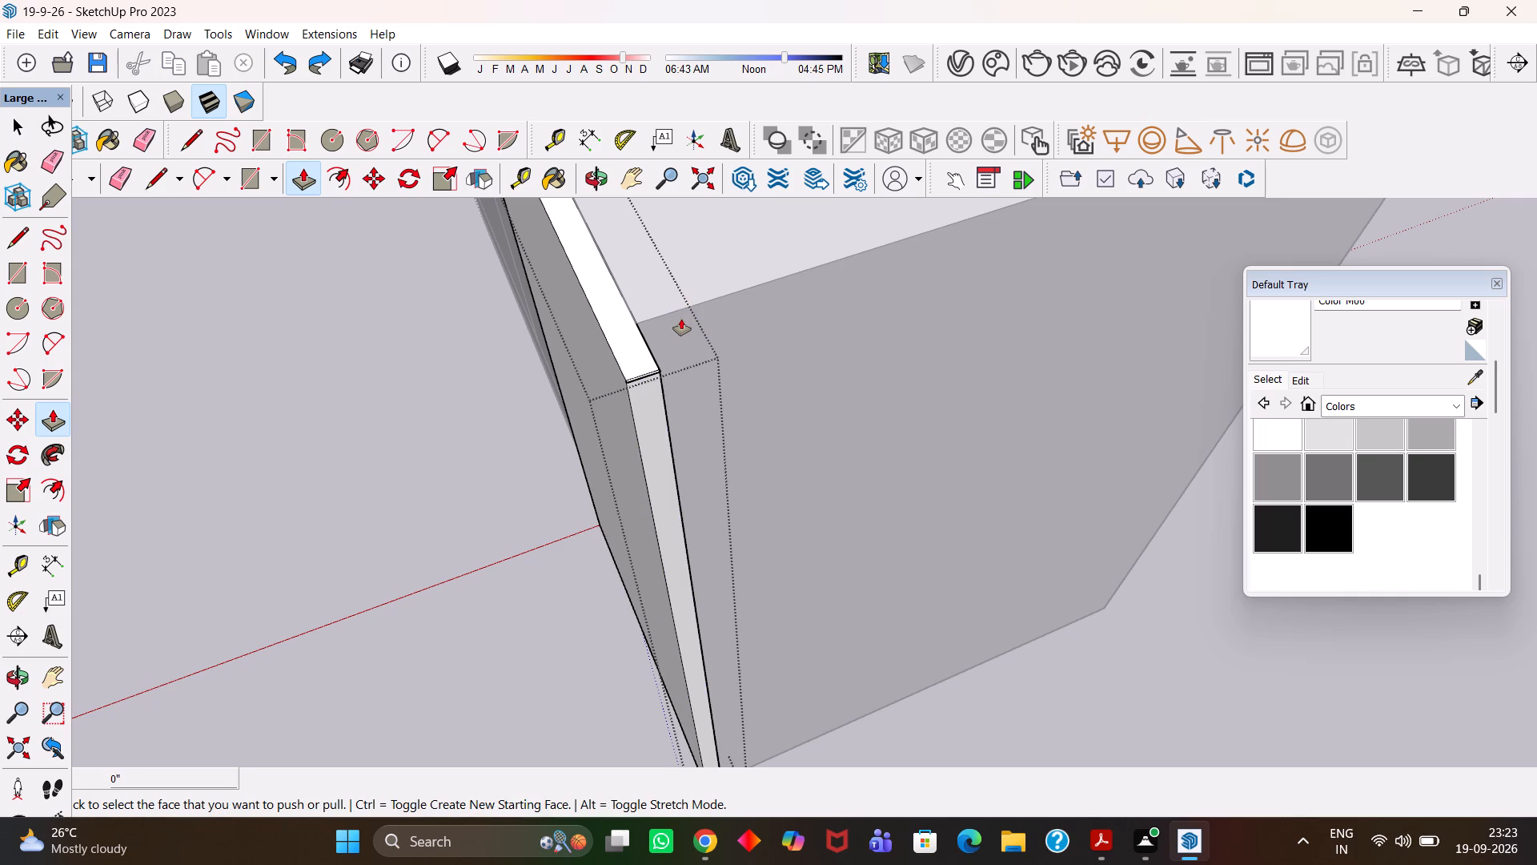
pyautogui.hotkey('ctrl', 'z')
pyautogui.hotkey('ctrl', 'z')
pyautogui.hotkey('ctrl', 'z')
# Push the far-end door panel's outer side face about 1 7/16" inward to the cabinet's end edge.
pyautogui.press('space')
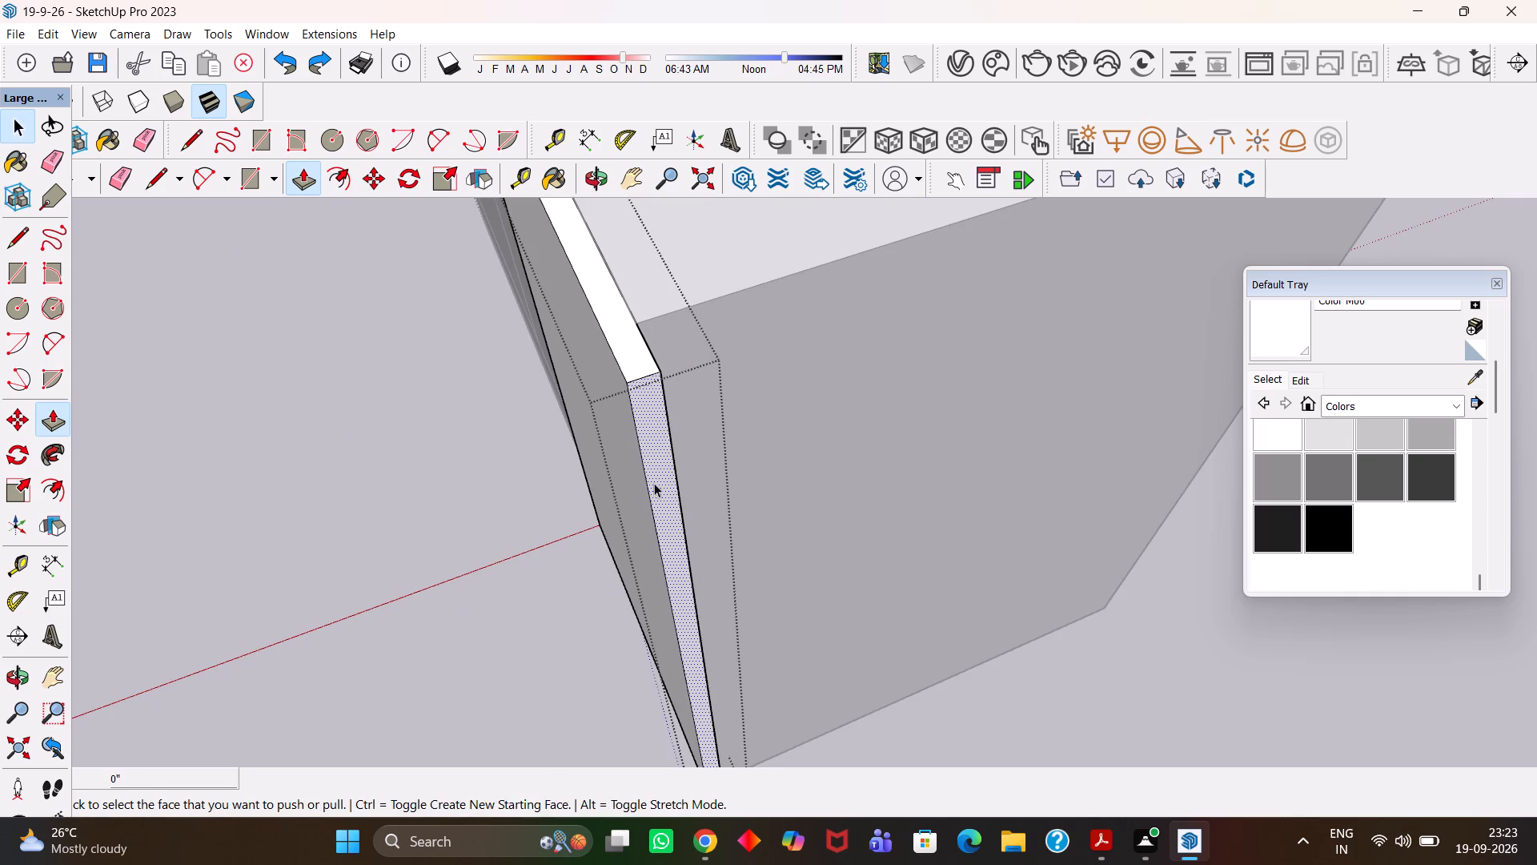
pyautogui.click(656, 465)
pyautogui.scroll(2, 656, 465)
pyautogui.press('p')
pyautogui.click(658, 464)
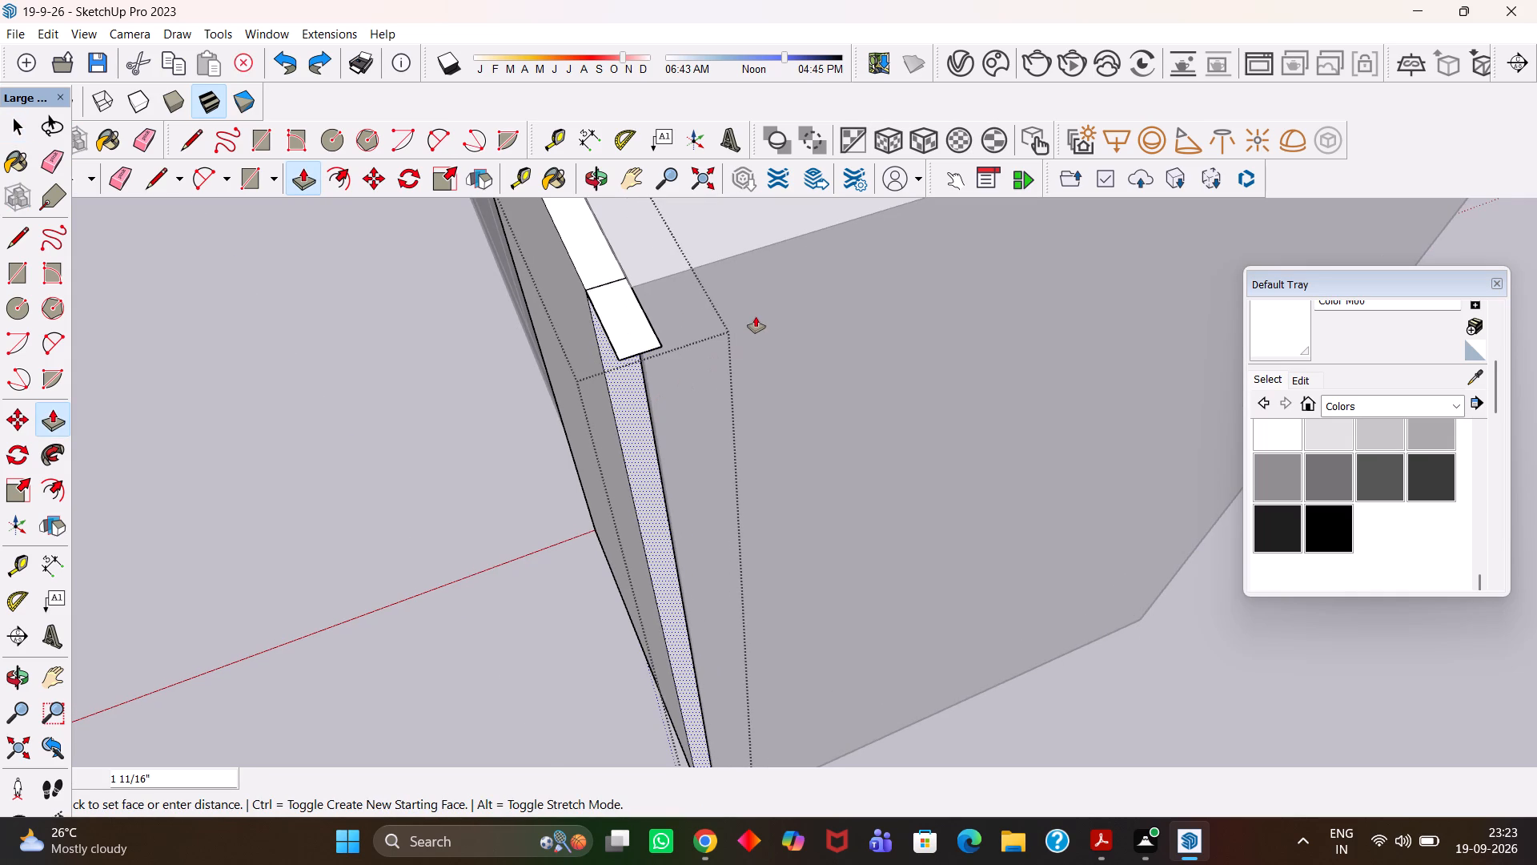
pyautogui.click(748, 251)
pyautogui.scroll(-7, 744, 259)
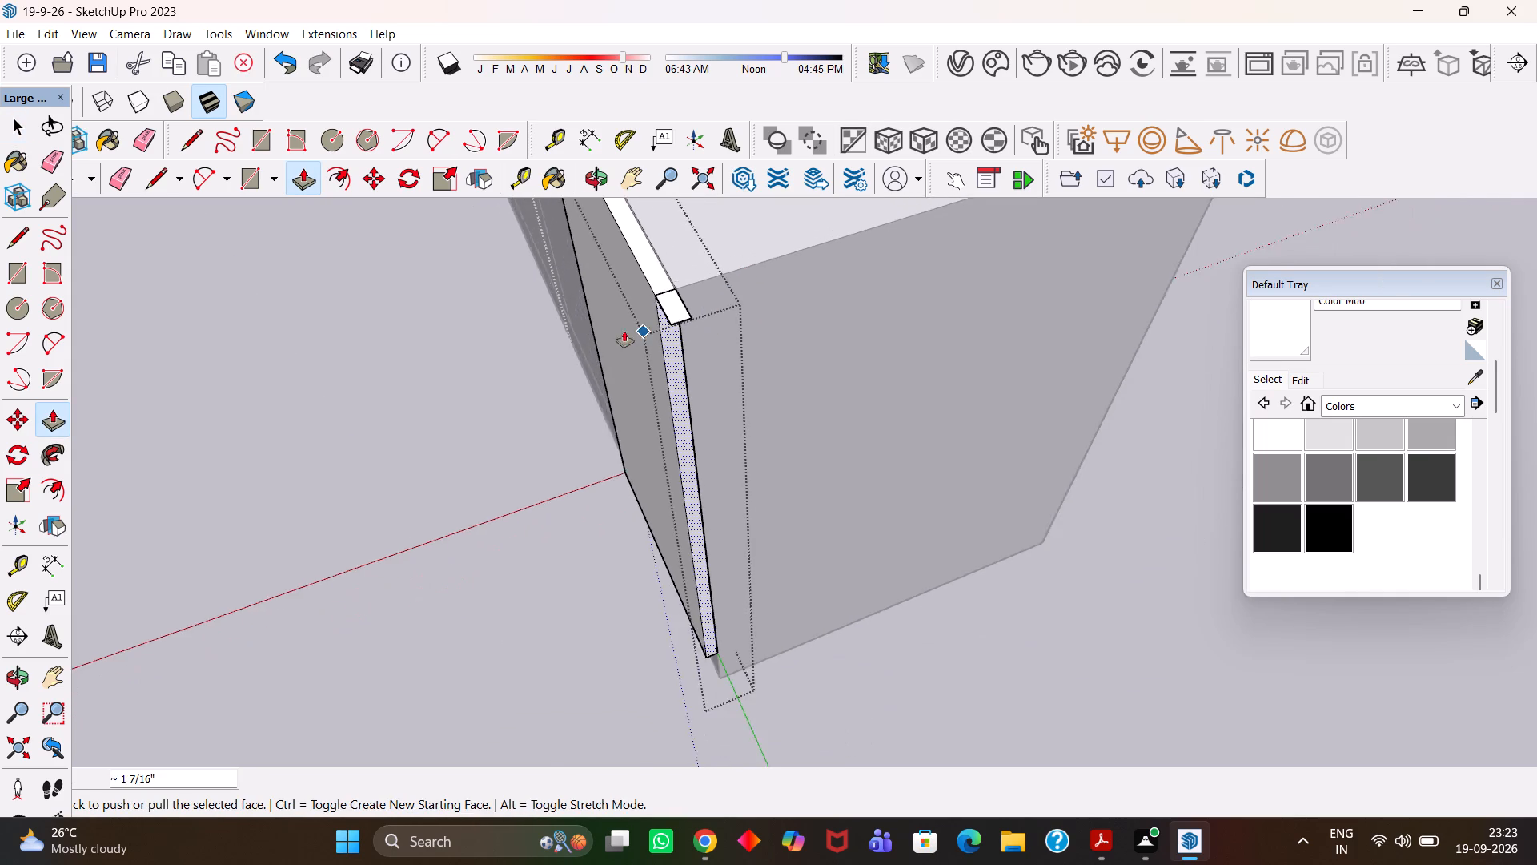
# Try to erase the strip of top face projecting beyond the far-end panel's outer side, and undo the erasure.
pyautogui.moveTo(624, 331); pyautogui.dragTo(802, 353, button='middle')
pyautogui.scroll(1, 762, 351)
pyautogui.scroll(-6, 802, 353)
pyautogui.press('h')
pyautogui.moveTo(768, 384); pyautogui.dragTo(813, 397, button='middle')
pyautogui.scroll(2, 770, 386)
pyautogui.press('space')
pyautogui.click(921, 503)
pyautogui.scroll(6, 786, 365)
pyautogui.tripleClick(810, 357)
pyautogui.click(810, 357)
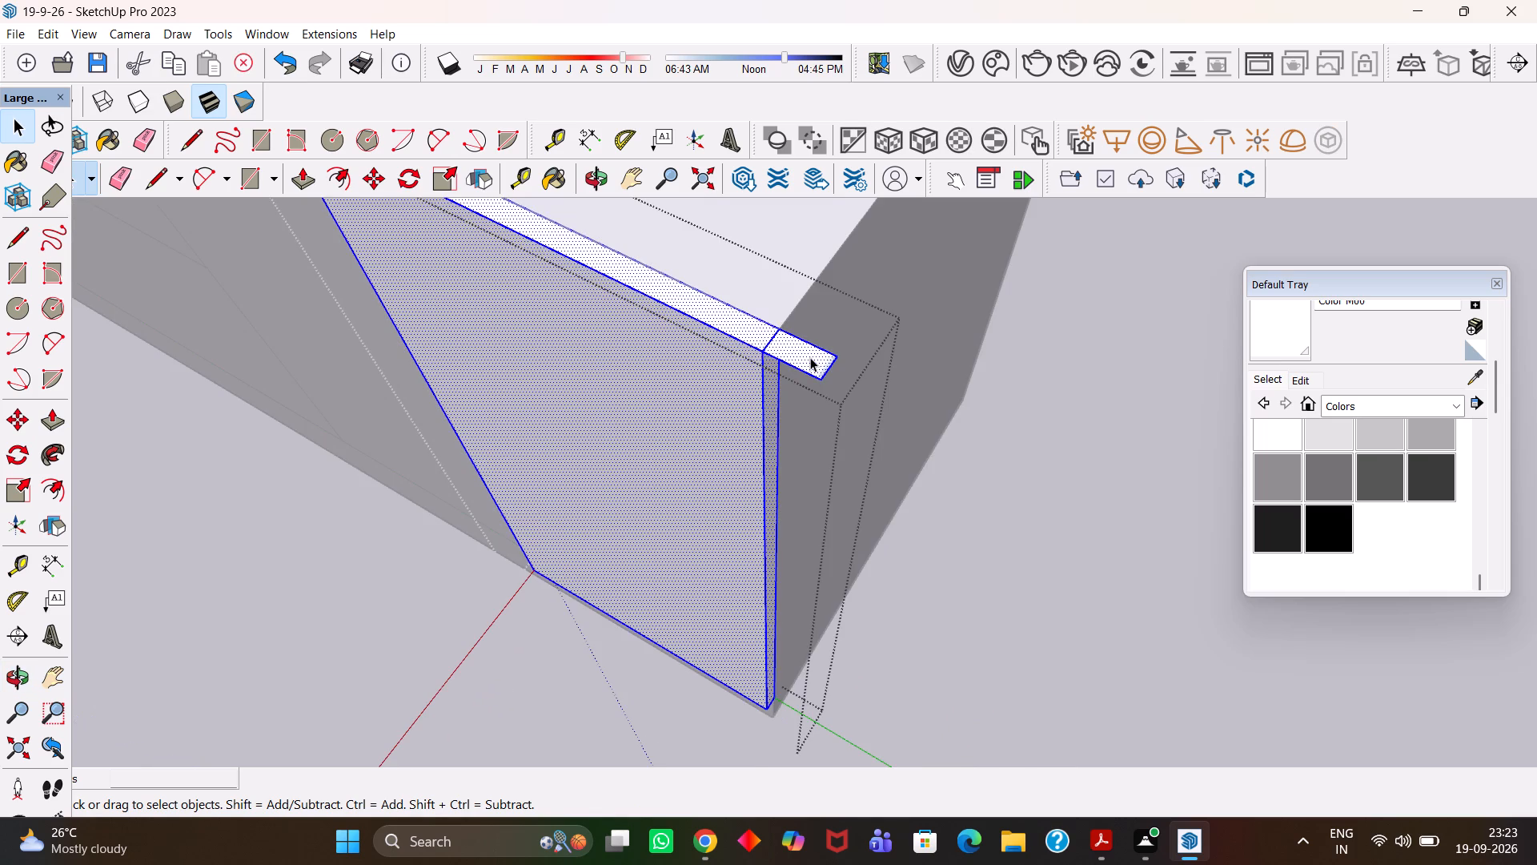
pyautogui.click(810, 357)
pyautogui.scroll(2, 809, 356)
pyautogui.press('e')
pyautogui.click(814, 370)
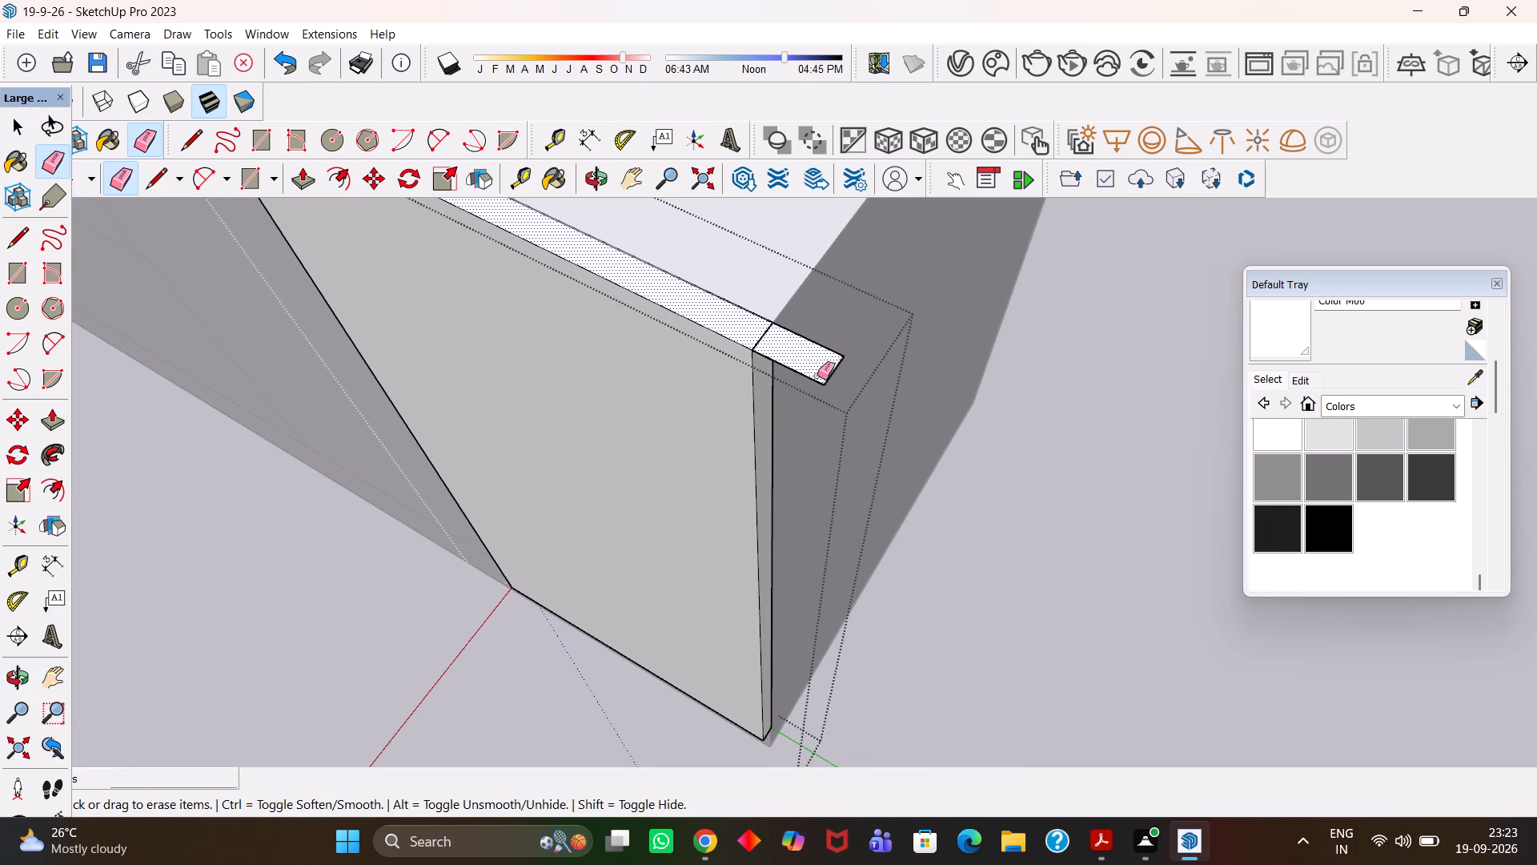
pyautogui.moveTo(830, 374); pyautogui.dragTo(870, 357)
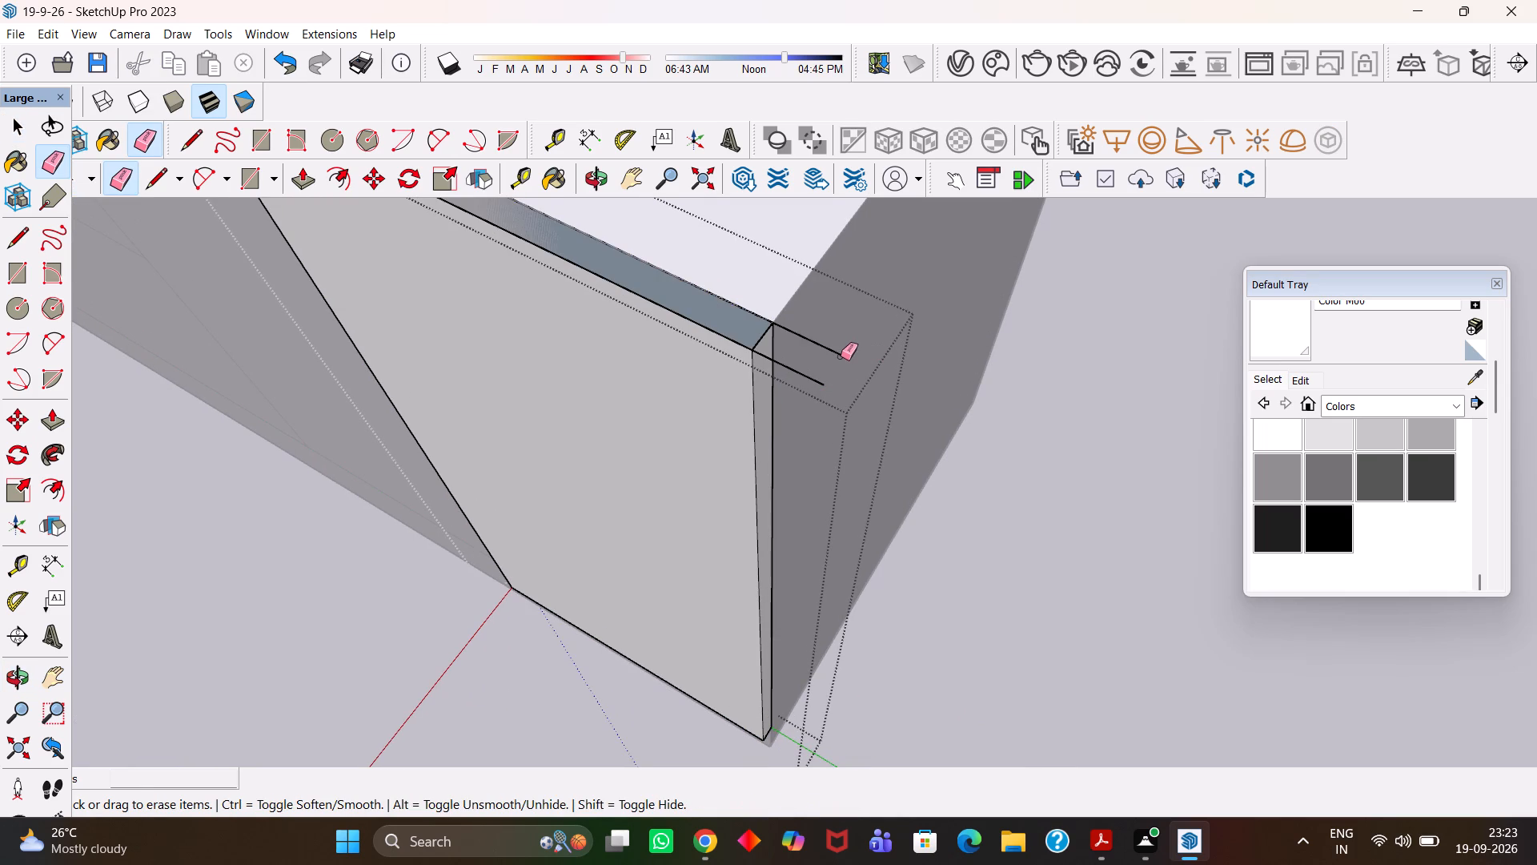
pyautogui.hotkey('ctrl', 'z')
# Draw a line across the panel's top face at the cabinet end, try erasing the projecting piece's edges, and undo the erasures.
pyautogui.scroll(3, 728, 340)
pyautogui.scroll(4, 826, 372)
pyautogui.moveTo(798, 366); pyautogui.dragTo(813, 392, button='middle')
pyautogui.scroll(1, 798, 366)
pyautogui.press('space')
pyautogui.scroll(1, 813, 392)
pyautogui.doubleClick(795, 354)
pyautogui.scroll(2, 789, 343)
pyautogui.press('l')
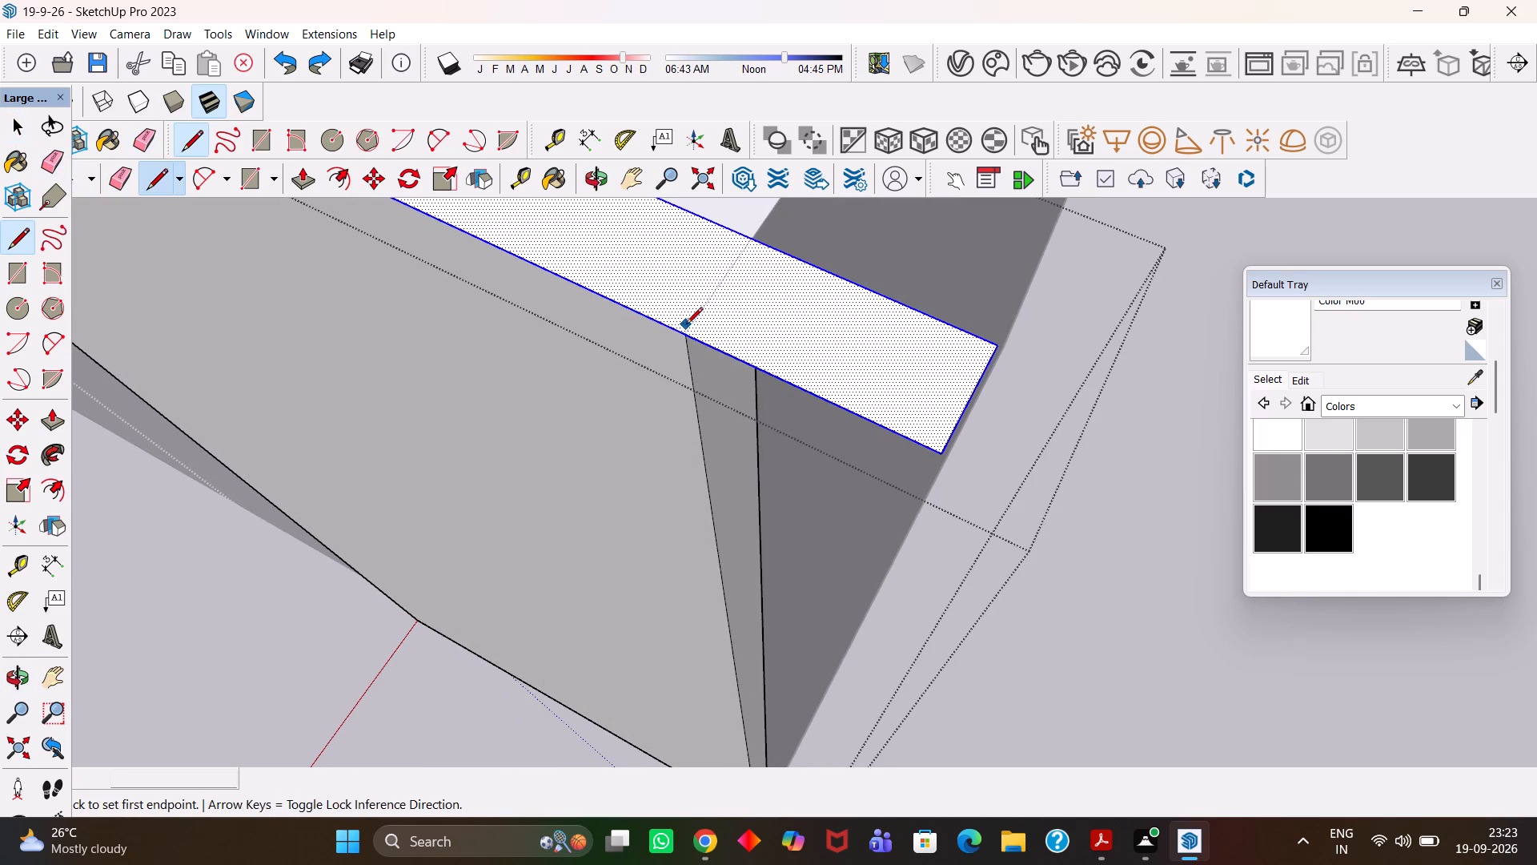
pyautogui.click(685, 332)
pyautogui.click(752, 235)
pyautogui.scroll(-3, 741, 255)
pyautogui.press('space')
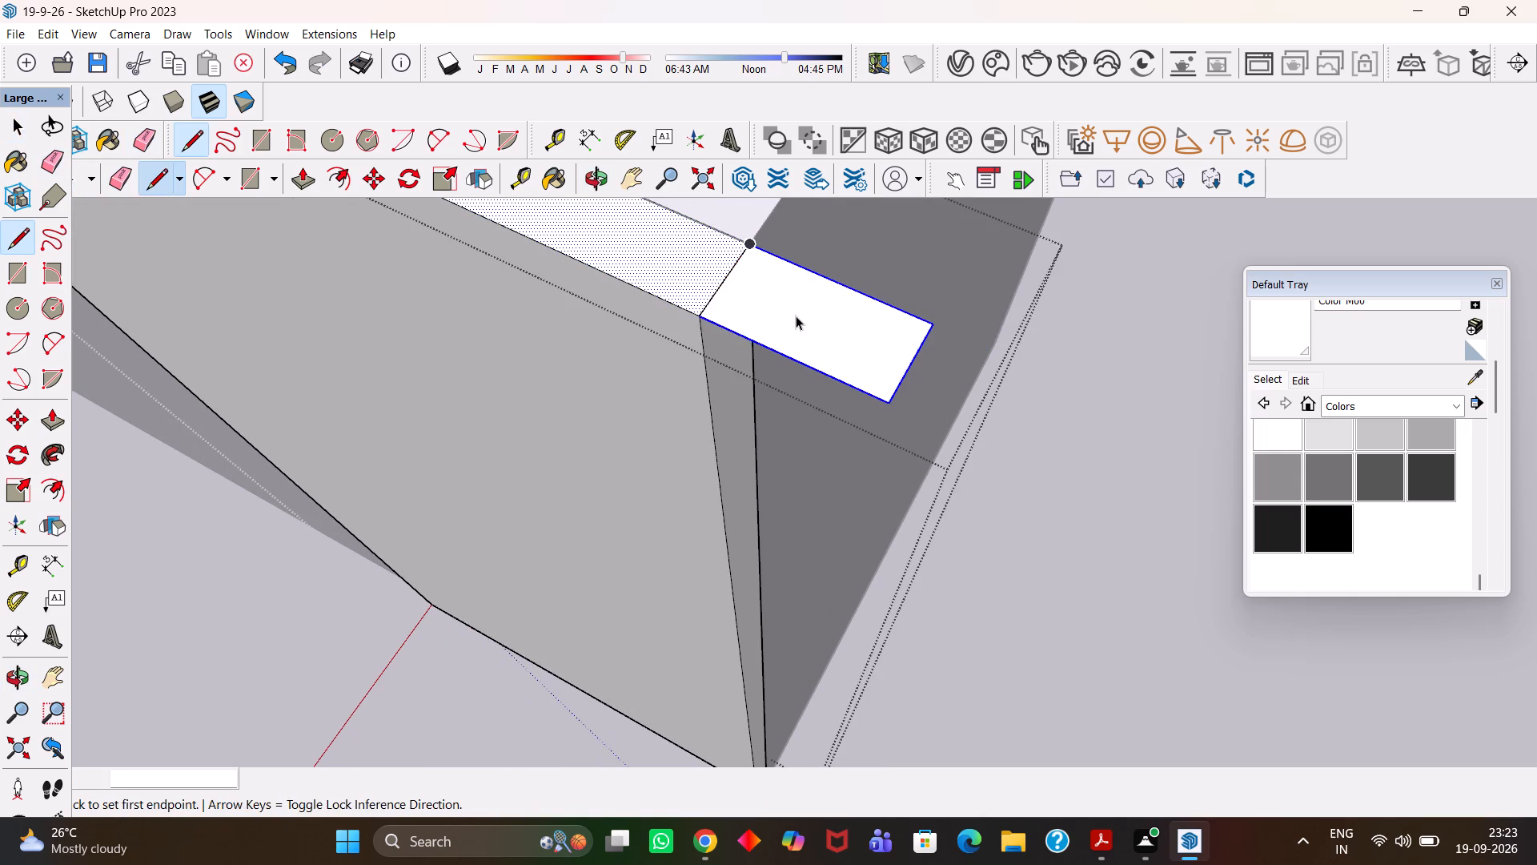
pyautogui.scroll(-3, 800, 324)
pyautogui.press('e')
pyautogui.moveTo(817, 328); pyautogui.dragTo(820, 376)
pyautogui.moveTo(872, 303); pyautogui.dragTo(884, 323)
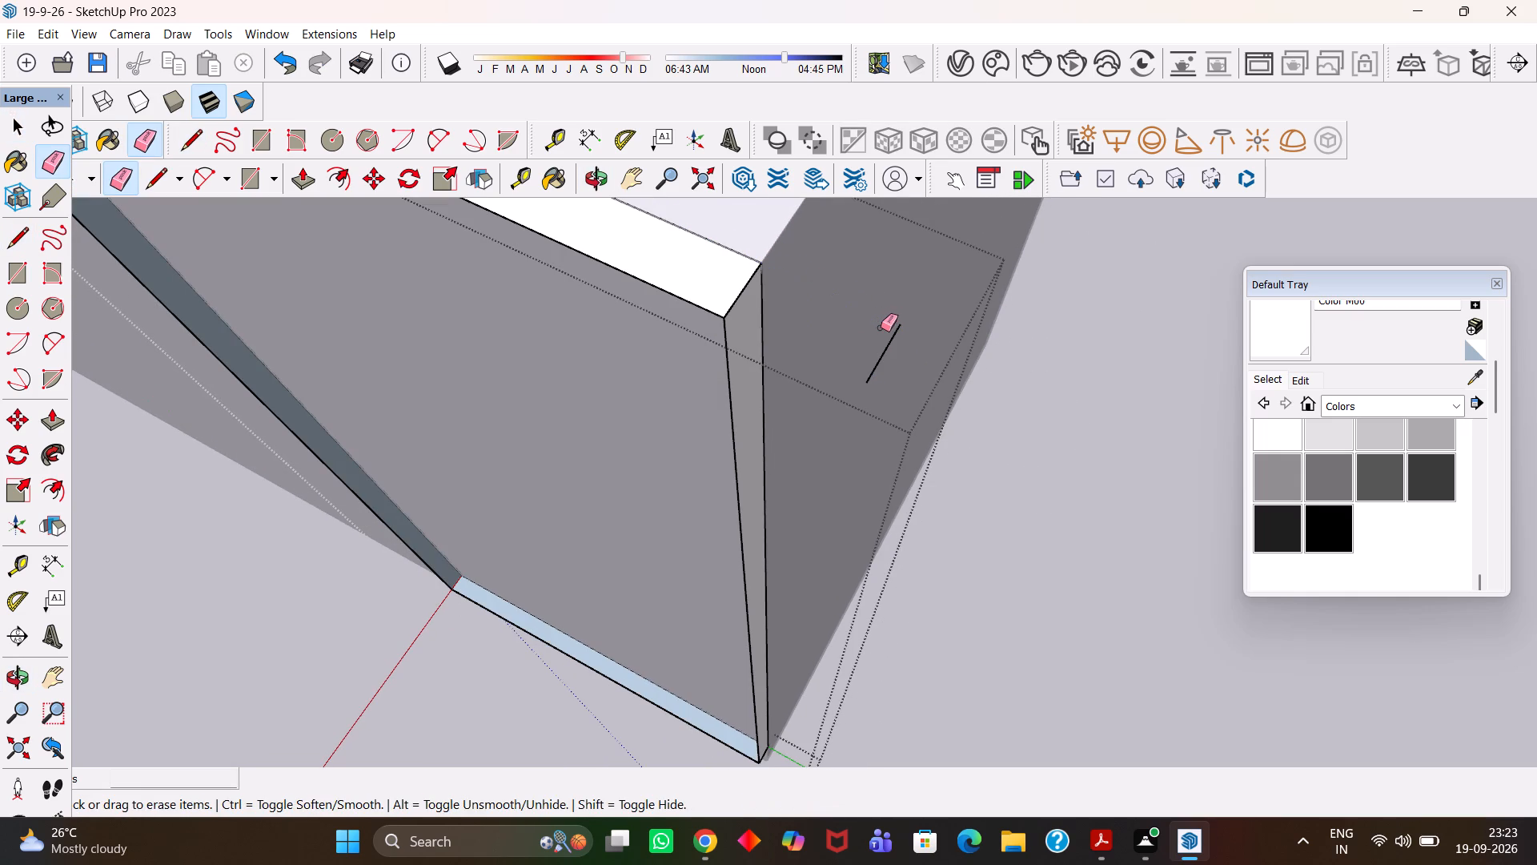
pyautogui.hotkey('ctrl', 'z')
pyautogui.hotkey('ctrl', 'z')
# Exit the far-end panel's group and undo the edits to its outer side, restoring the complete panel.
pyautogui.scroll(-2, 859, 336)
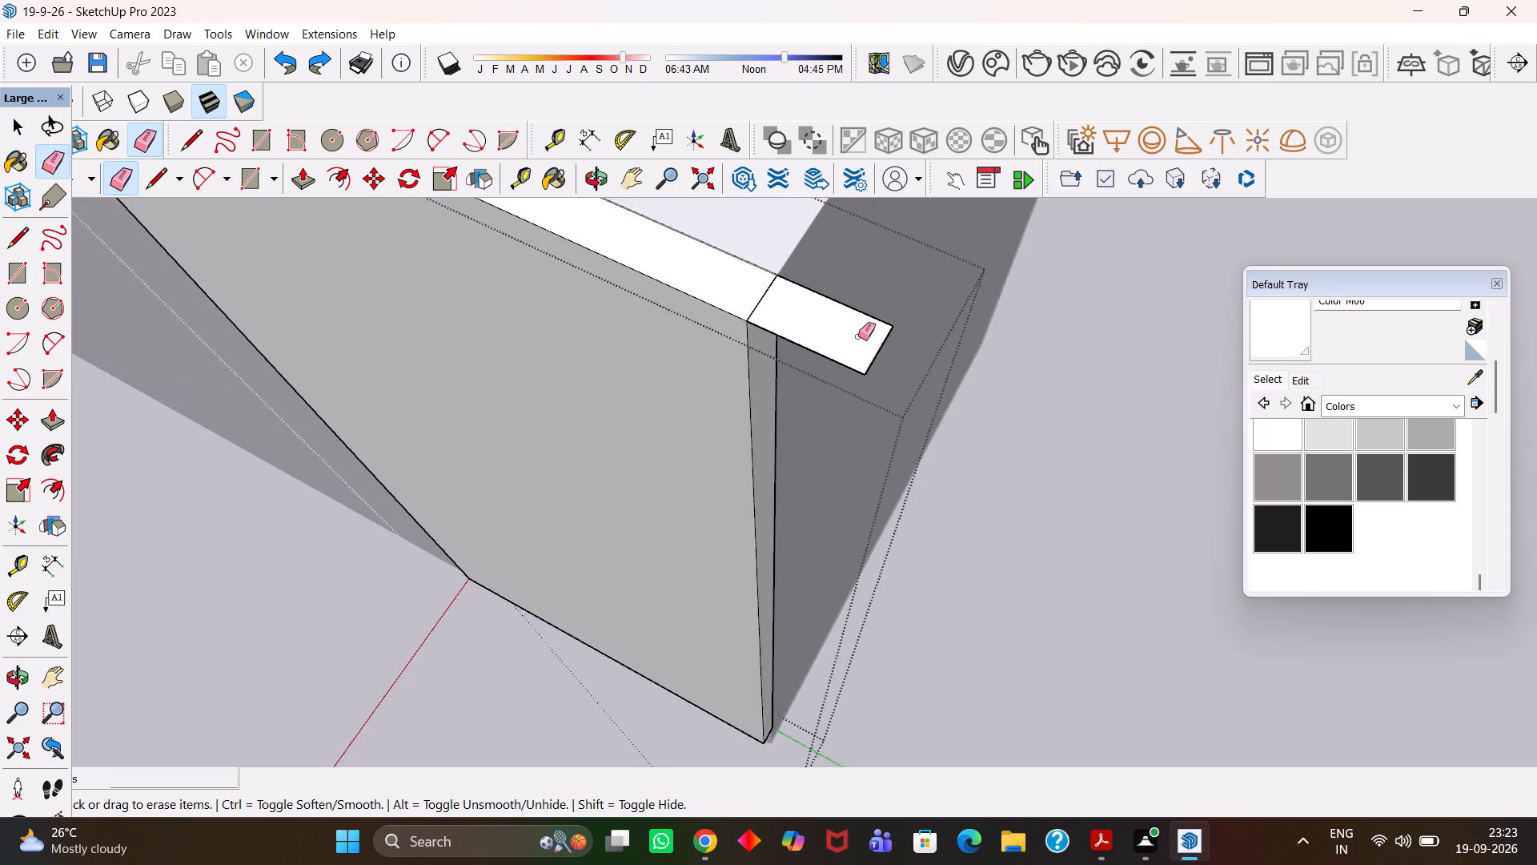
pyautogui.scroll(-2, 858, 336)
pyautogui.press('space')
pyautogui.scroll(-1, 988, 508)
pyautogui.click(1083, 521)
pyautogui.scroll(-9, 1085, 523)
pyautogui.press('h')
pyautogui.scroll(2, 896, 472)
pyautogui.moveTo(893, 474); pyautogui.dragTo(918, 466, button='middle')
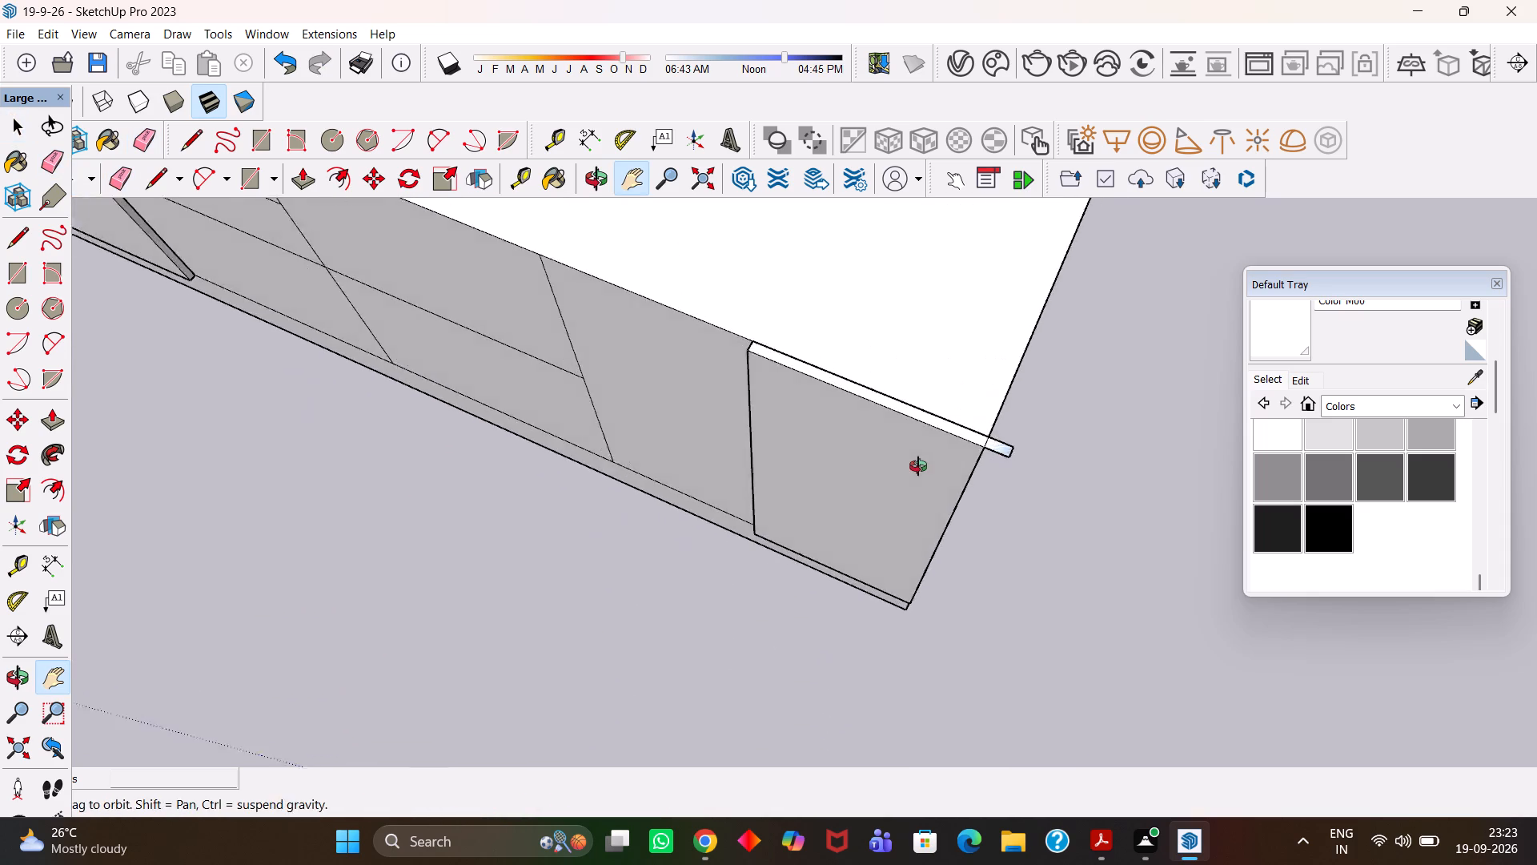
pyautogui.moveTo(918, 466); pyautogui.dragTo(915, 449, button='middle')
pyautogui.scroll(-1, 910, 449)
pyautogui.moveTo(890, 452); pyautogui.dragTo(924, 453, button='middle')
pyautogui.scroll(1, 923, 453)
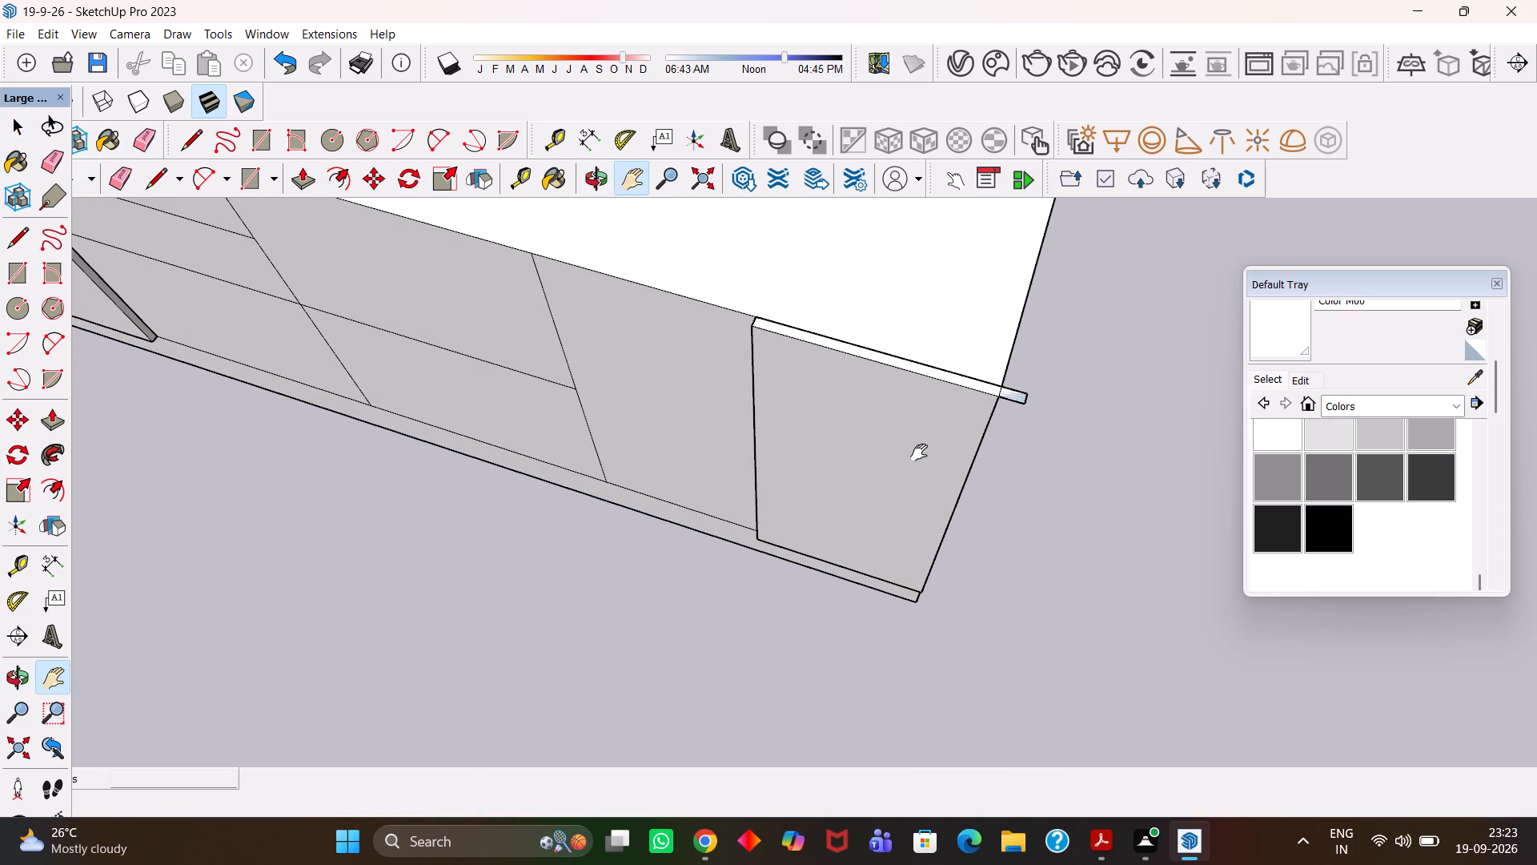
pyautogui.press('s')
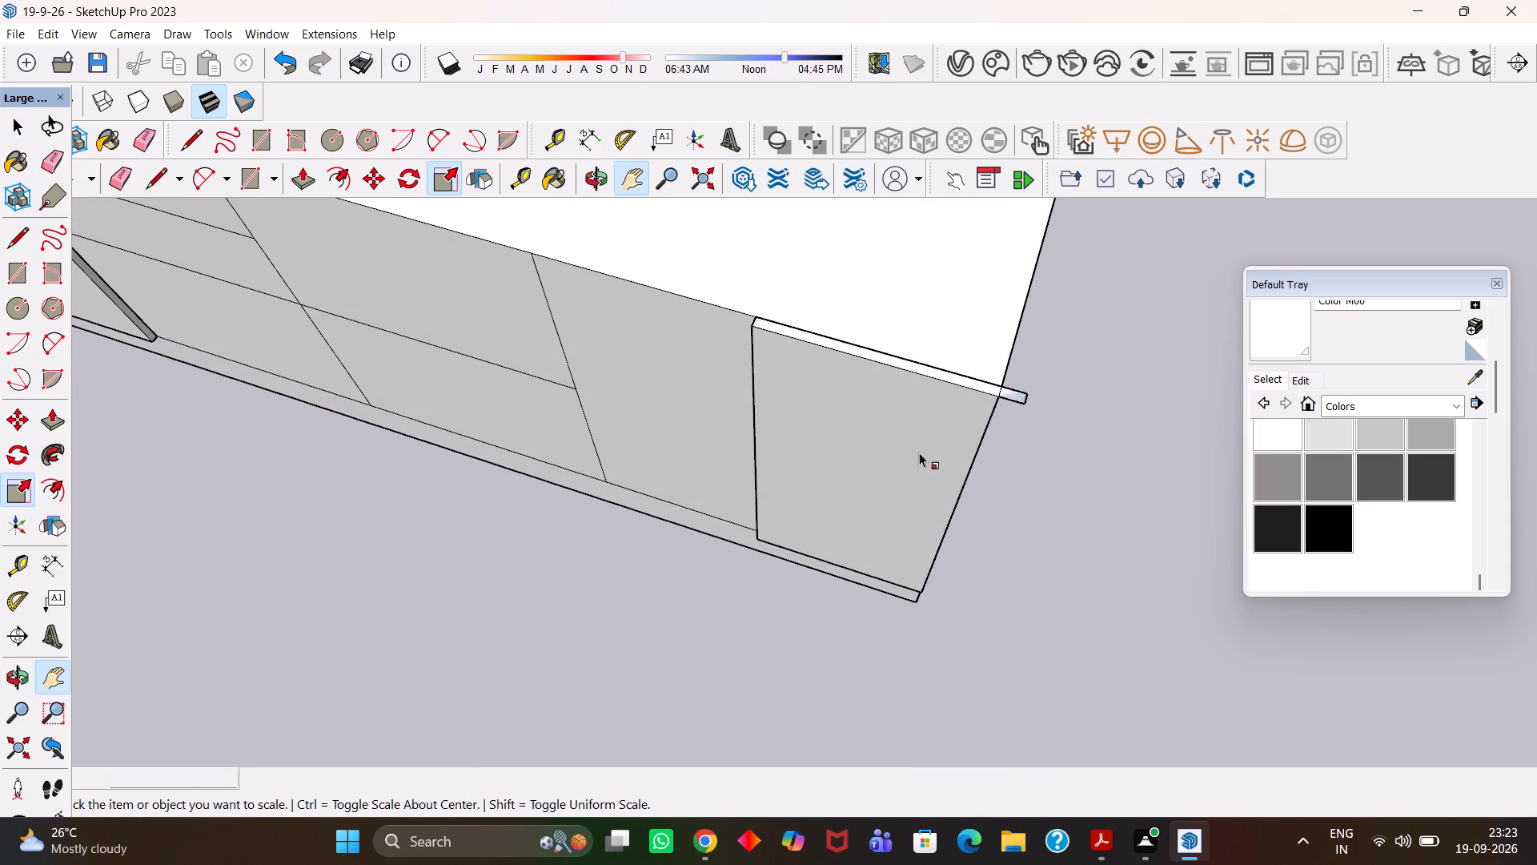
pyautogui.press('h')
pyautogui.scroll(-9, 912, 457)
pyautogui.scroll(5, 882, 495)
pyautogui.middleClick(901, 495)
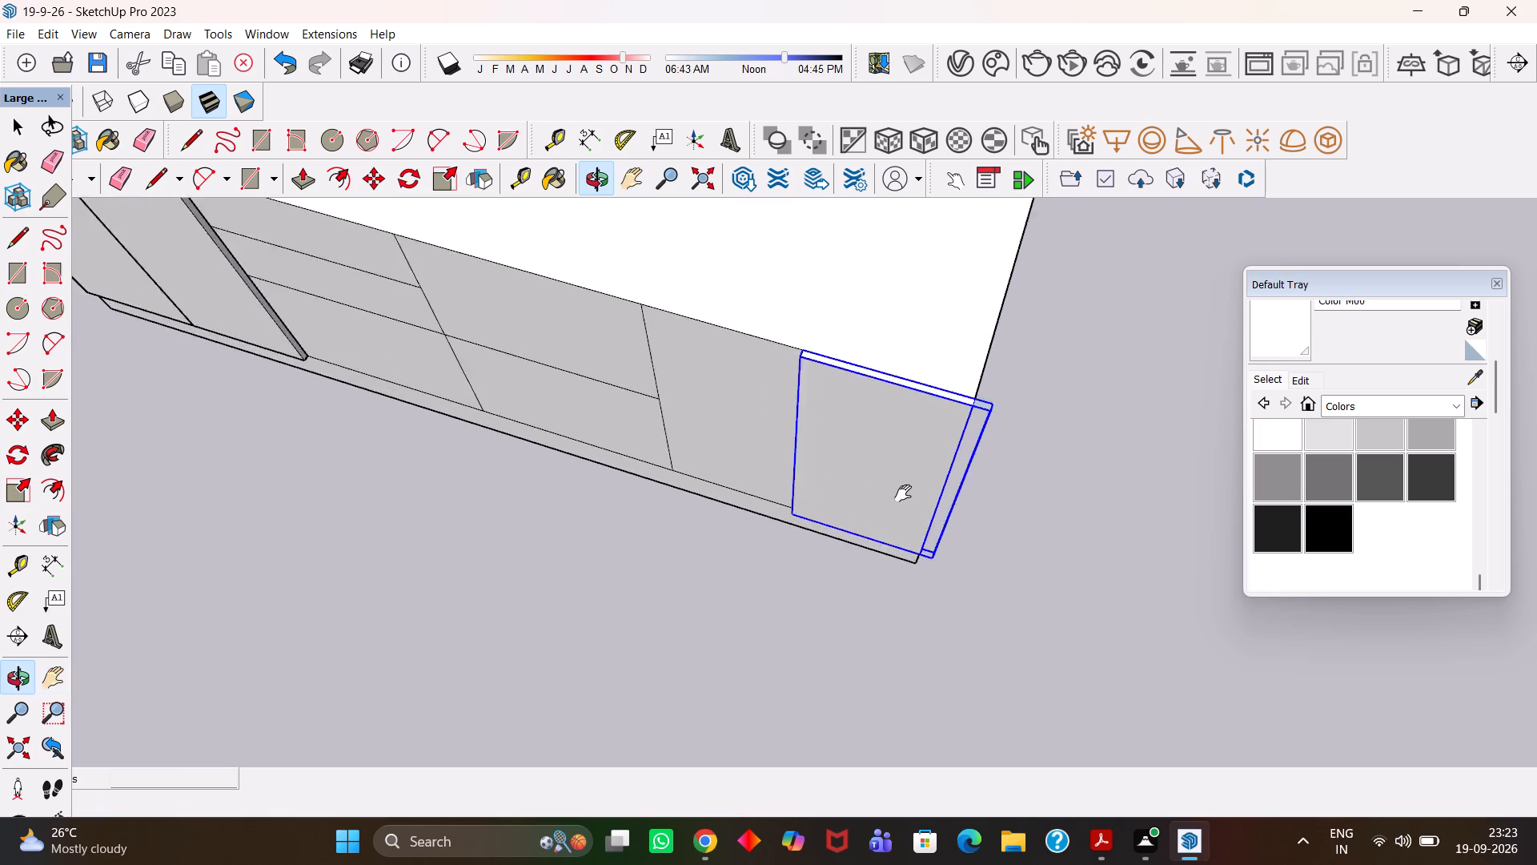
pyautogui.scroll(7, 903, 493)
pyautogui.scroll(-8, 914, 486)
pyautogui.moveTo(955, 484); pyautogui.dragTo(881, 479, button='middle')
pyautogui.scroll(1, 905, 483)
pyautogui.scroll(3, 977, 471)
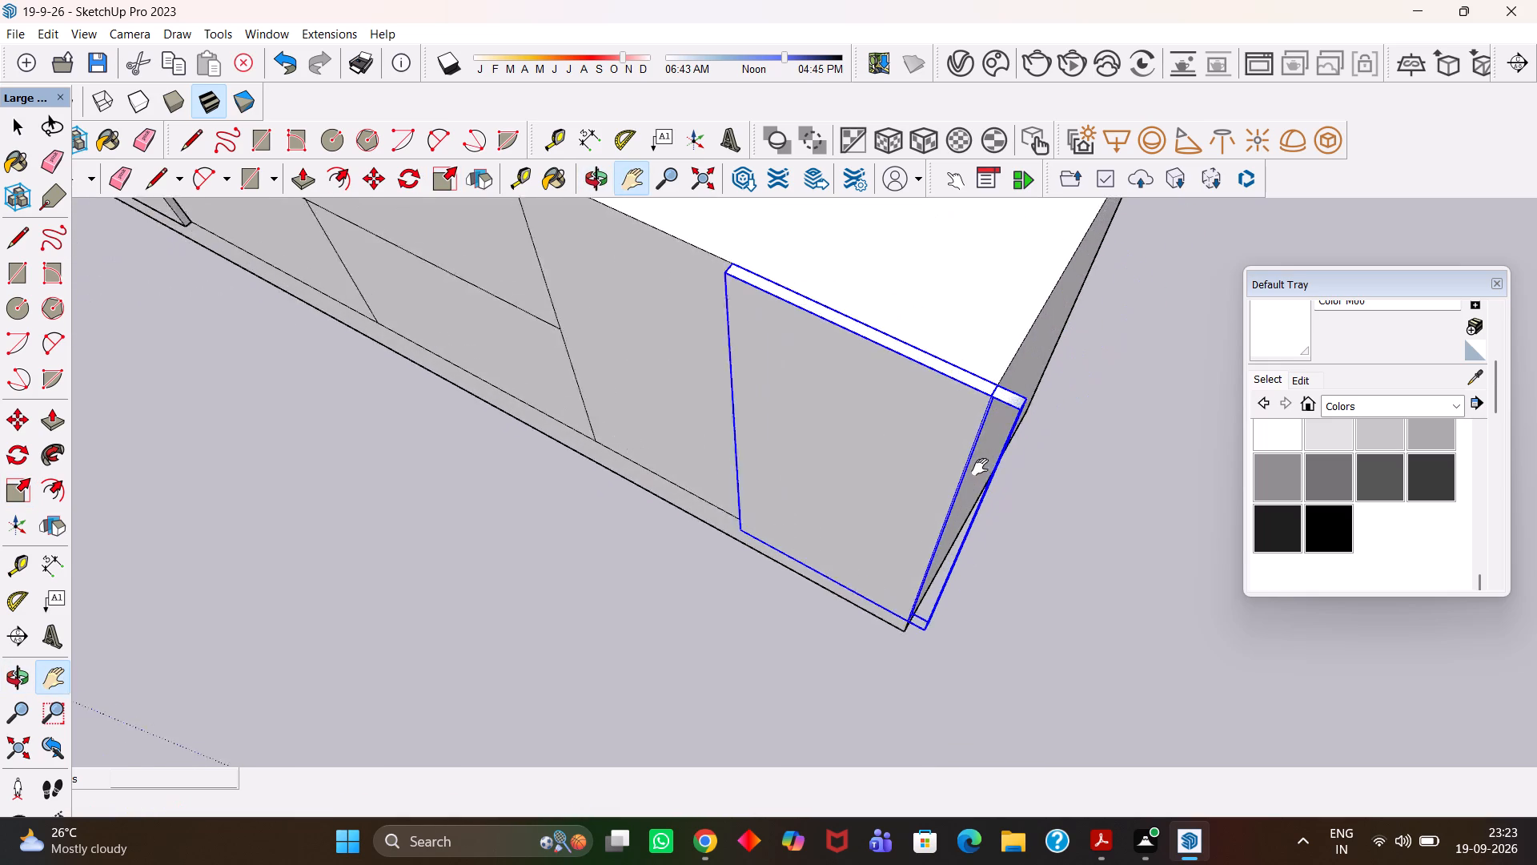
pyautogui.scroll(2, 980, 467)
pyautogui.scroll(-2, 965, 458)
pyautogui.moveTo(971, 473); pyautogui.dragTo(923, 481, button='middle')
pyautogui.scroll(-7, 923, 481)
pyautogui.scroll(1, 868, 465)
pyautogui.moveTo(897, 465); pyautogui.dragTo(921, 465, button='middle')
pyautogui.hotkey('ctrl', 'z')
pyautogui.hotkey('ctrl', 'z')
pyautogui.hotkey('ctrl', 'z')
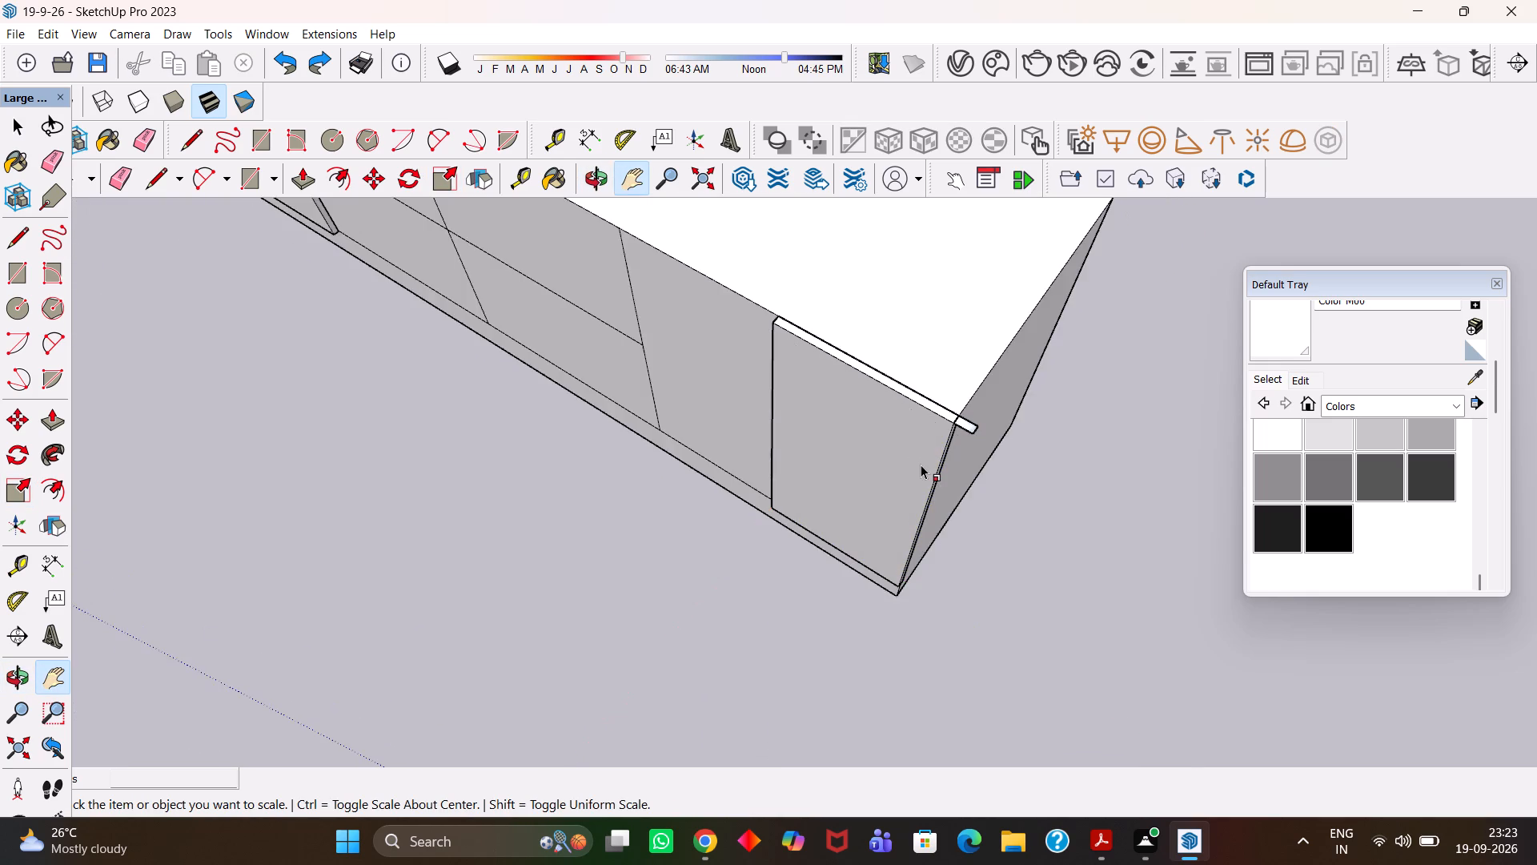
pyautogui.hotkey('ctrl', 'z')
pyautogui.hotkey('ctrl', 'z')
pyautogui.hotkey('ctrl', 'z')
# Move the far-end door panel back inward along the top edge so its outer top corner meets the cabinet's end corner.
pyautogui.scroll(-3, 920, 455)
pyautogui.moveTo(951, 456); pyautogui.dragTo(861, 468, button='middle')
pyautogui.scroll(6, 866, 467)
pyautogui.press('h')
pyautogui.moveTo(924, 505); pyautogui.dragTo(846, 459)
pyautogui.scroll(-3, 891, 469)
pyautogui.scroll(5, 912, 491)
pyautogui.moveTo(895, 493); pyautogui.dragTo(876, 493, button='middle')
pyautogui.press('space')
pyautogui.click(857, 466)
pyautogui.scroll(2, 910, 481)
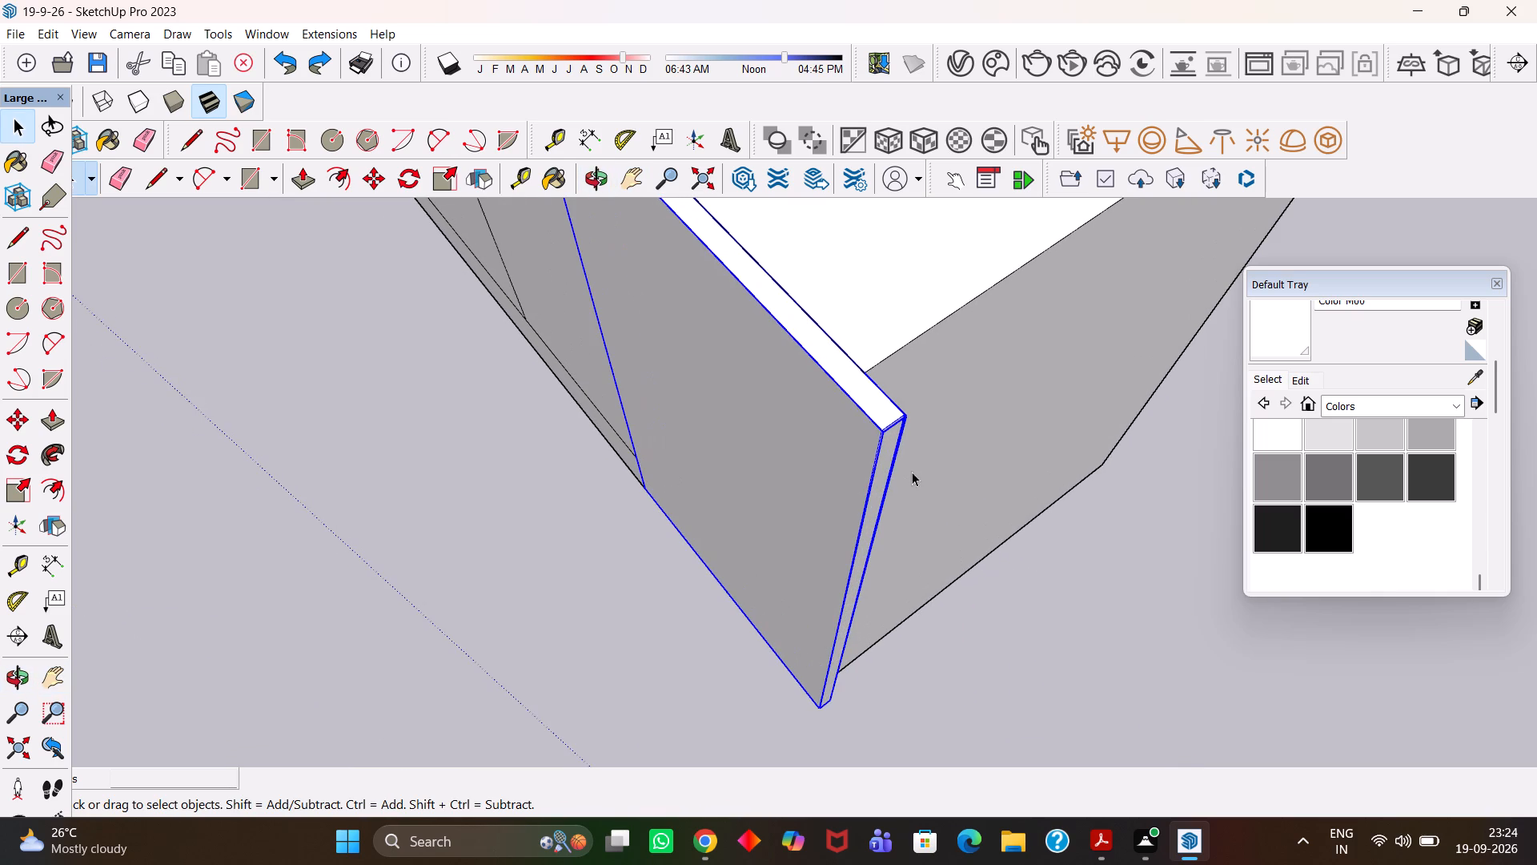
pyautogui.scroll(3, 892, 438)
pyautogui.press('m')
pyautogui.click(909, 408)
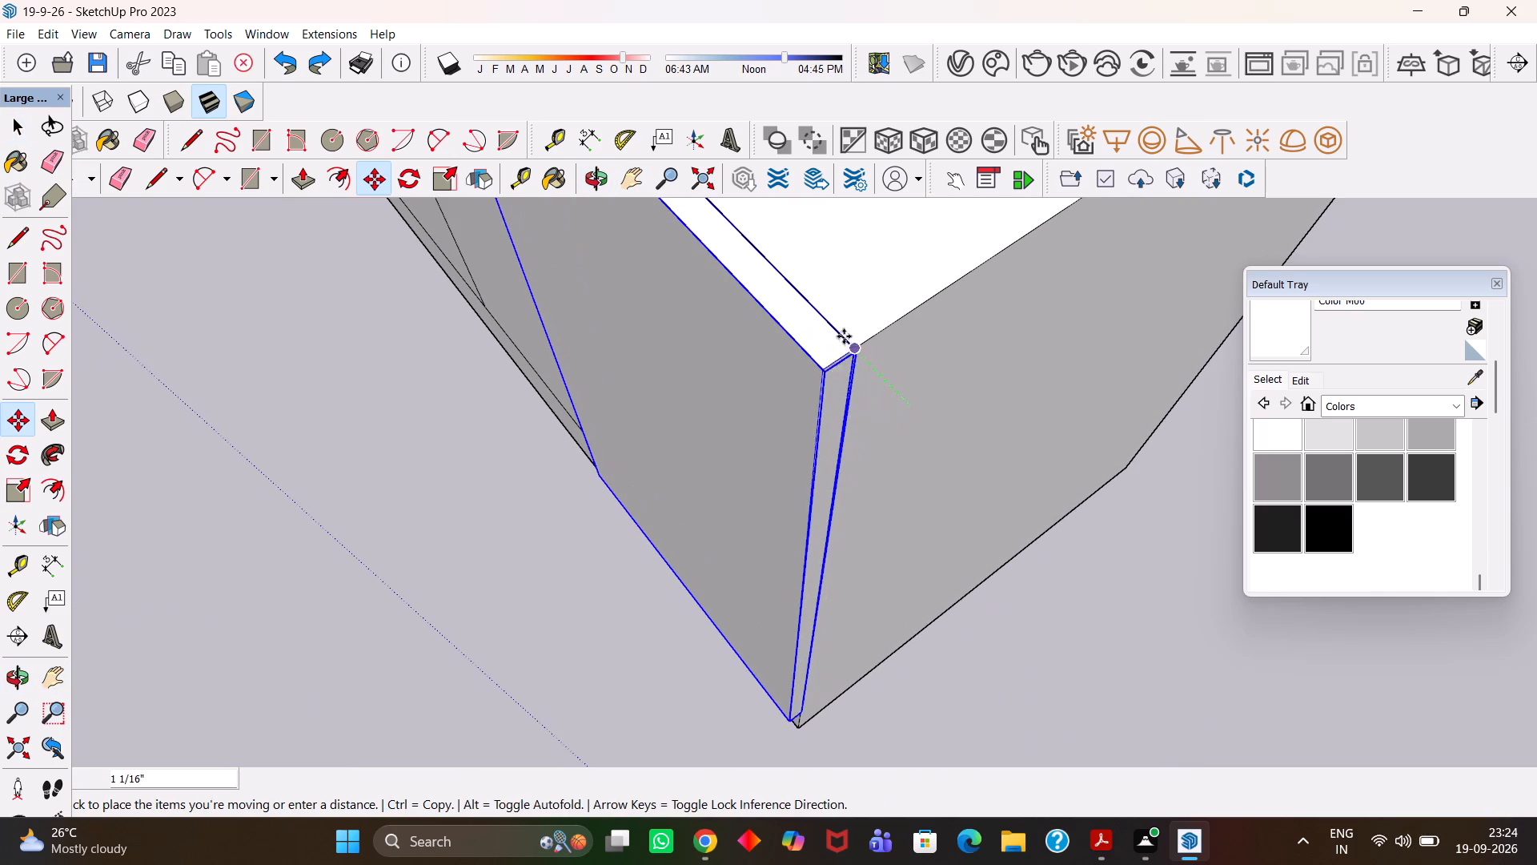
pyautogui.click(862, 348)
pyautogui.scroll(-8, 857, 352)
pyautogui.press('h')
pyautogui.moveTo(734, 375); pyautogui.dragTo(853, 374, button='middle')
pyautogui.scroll(-2, 853, 374)
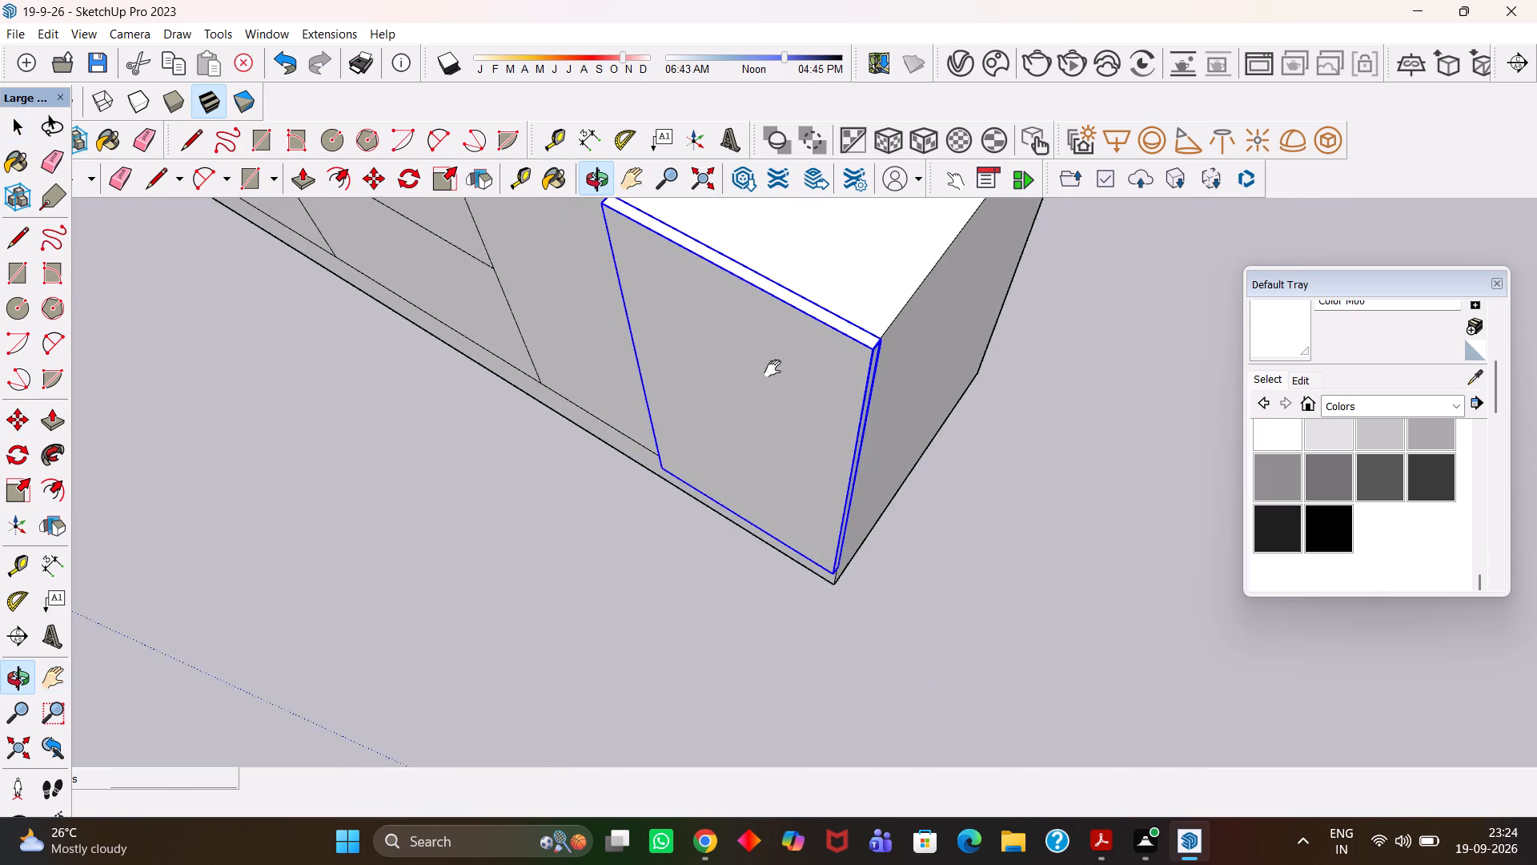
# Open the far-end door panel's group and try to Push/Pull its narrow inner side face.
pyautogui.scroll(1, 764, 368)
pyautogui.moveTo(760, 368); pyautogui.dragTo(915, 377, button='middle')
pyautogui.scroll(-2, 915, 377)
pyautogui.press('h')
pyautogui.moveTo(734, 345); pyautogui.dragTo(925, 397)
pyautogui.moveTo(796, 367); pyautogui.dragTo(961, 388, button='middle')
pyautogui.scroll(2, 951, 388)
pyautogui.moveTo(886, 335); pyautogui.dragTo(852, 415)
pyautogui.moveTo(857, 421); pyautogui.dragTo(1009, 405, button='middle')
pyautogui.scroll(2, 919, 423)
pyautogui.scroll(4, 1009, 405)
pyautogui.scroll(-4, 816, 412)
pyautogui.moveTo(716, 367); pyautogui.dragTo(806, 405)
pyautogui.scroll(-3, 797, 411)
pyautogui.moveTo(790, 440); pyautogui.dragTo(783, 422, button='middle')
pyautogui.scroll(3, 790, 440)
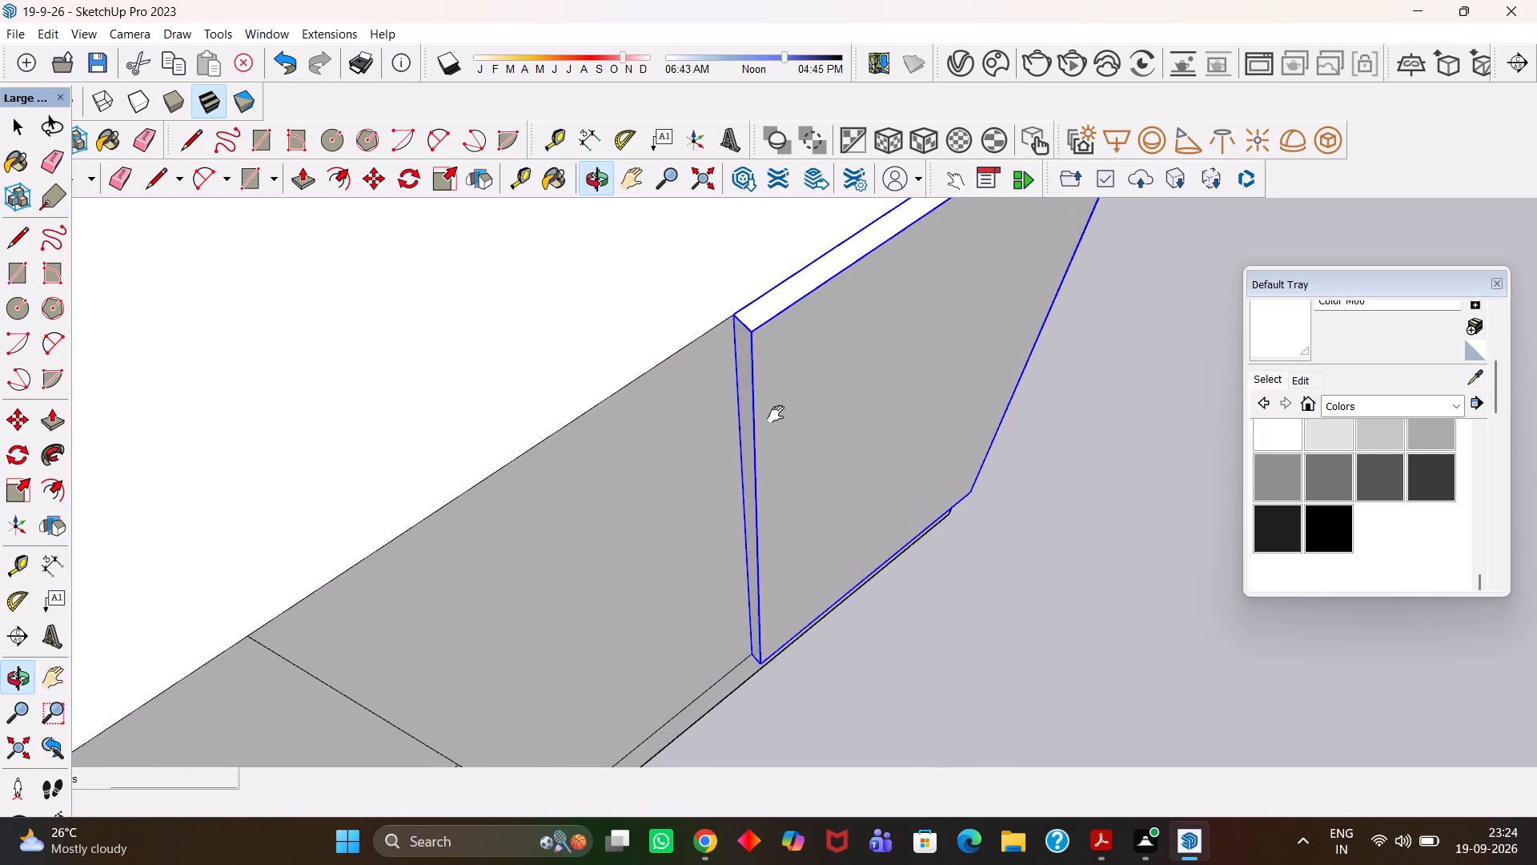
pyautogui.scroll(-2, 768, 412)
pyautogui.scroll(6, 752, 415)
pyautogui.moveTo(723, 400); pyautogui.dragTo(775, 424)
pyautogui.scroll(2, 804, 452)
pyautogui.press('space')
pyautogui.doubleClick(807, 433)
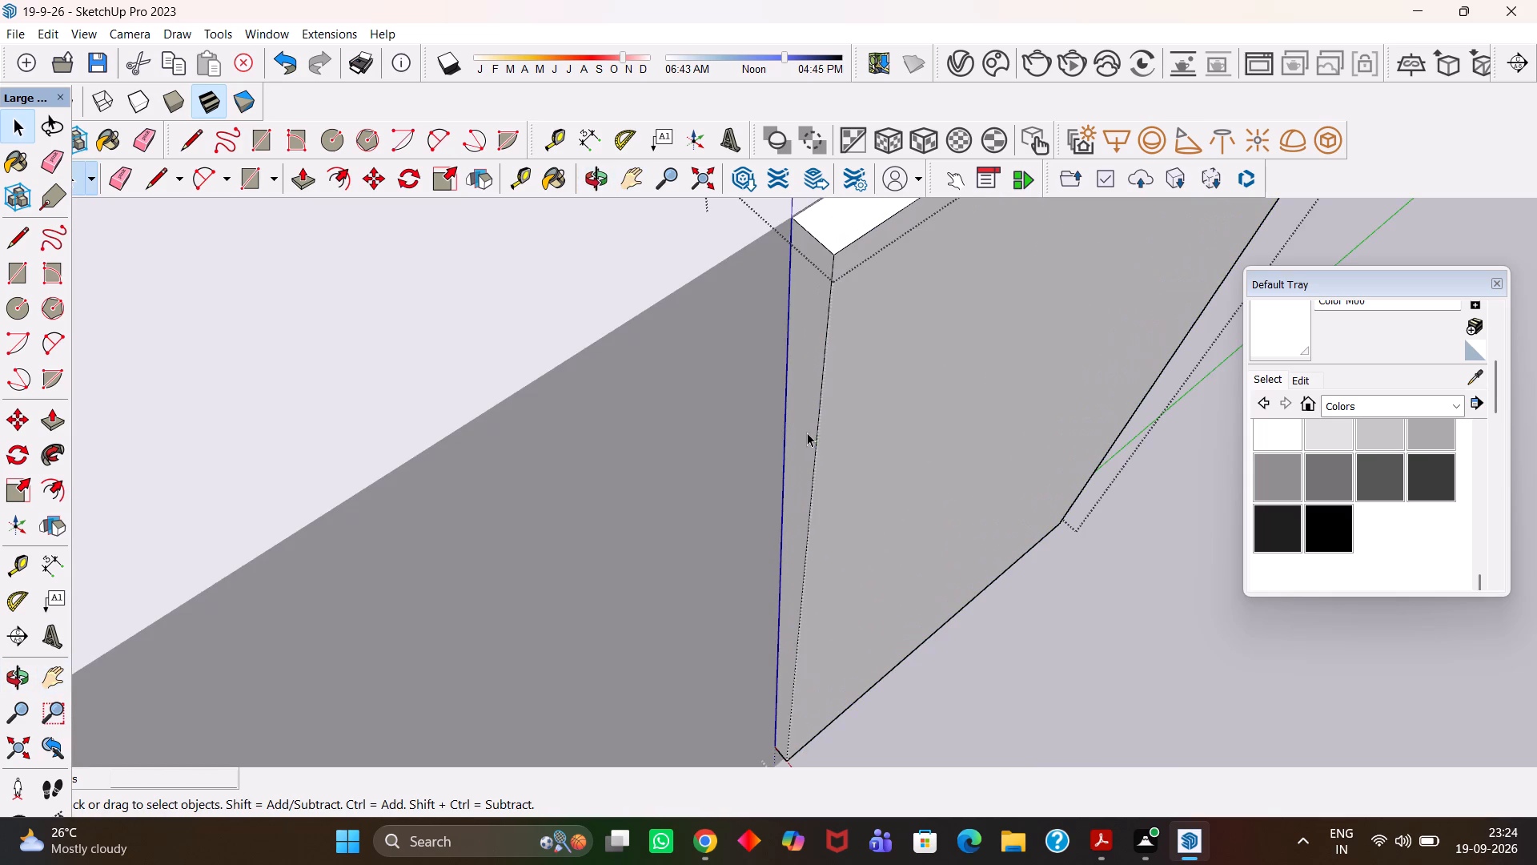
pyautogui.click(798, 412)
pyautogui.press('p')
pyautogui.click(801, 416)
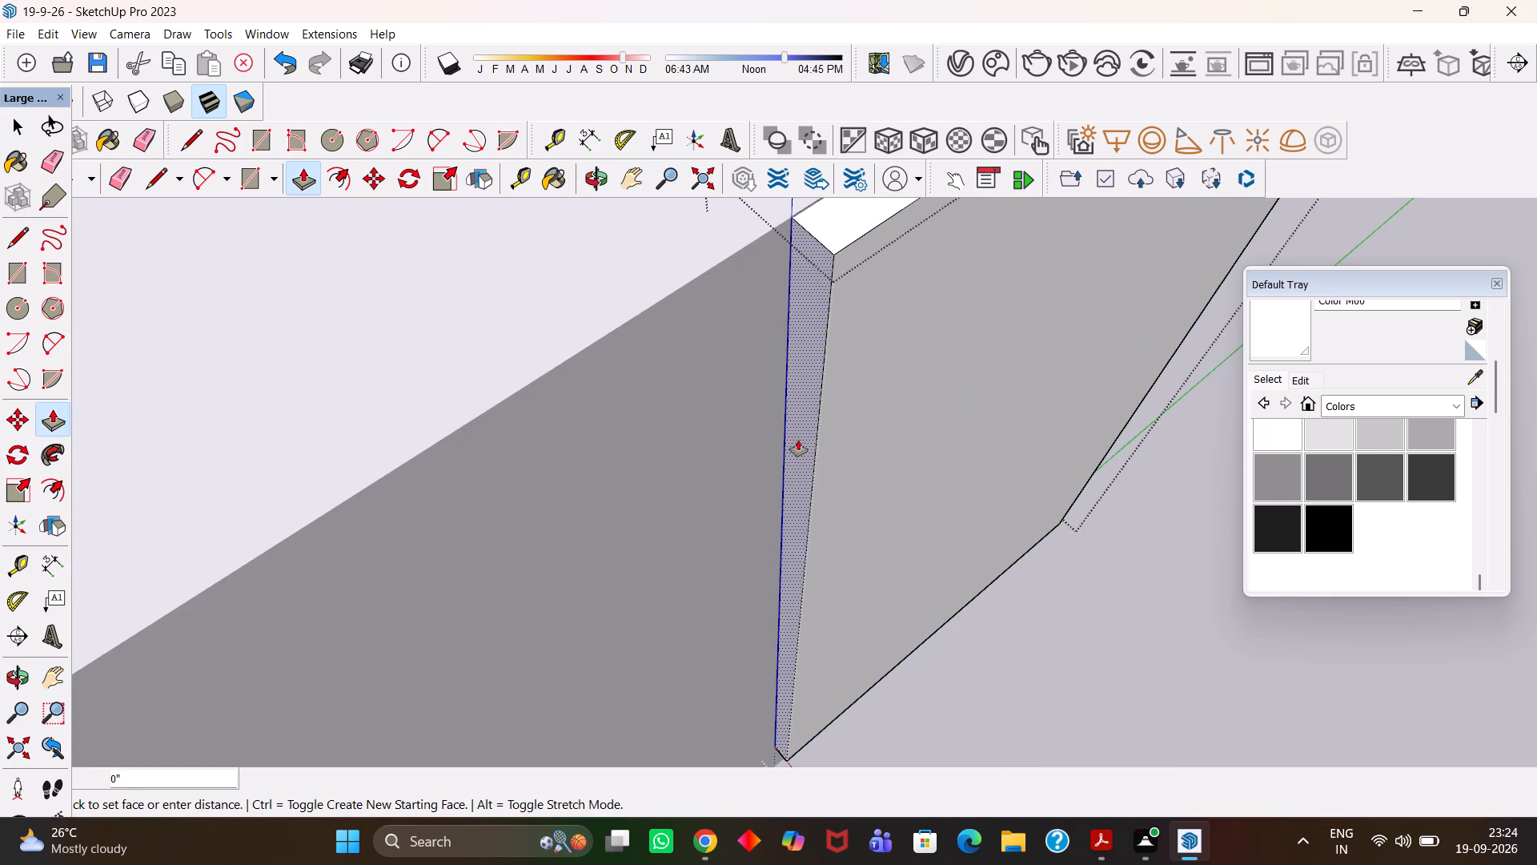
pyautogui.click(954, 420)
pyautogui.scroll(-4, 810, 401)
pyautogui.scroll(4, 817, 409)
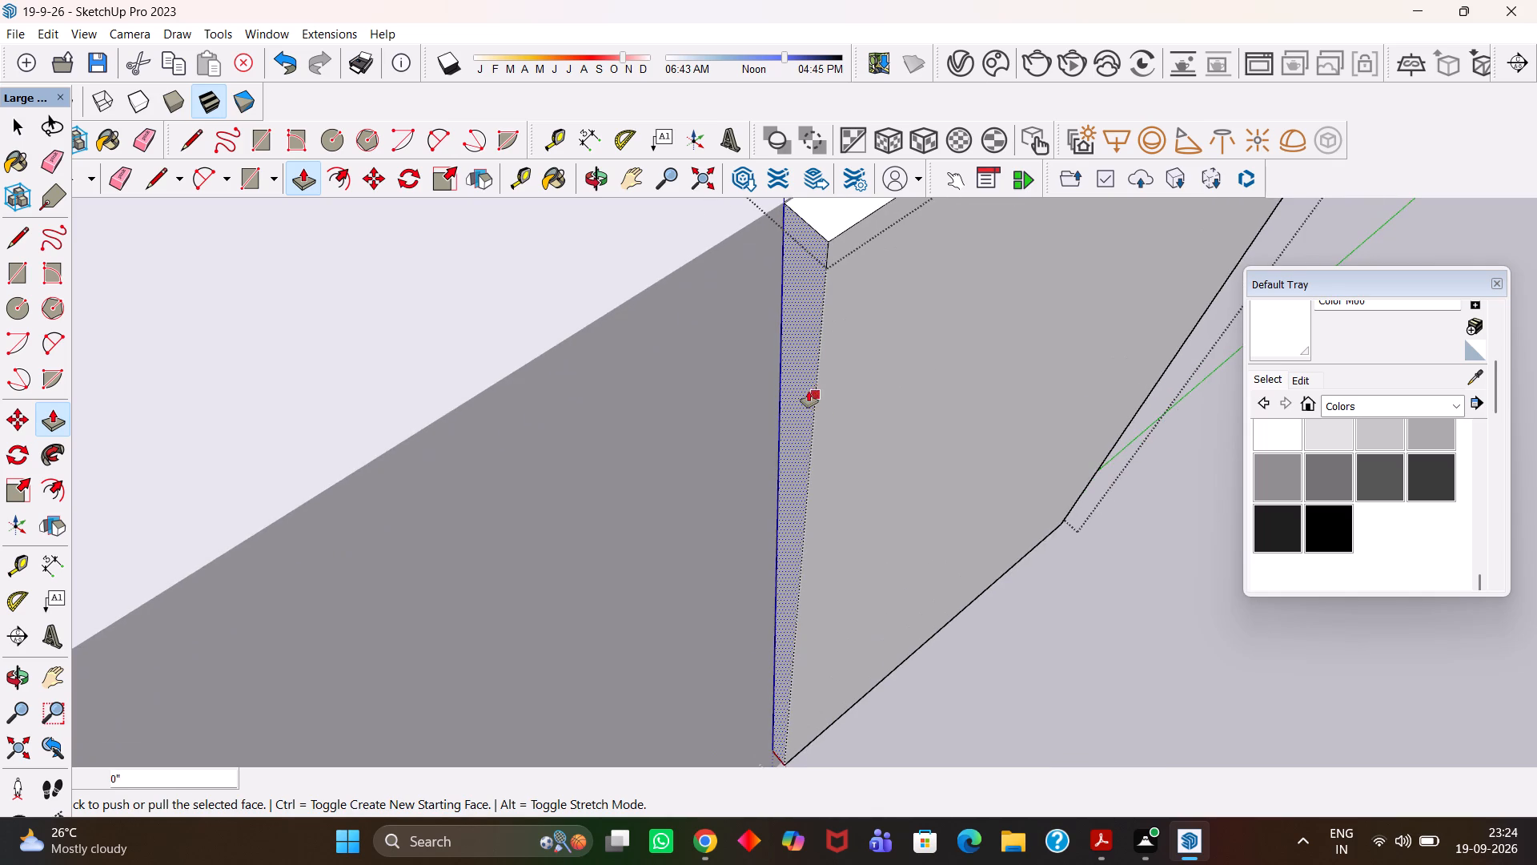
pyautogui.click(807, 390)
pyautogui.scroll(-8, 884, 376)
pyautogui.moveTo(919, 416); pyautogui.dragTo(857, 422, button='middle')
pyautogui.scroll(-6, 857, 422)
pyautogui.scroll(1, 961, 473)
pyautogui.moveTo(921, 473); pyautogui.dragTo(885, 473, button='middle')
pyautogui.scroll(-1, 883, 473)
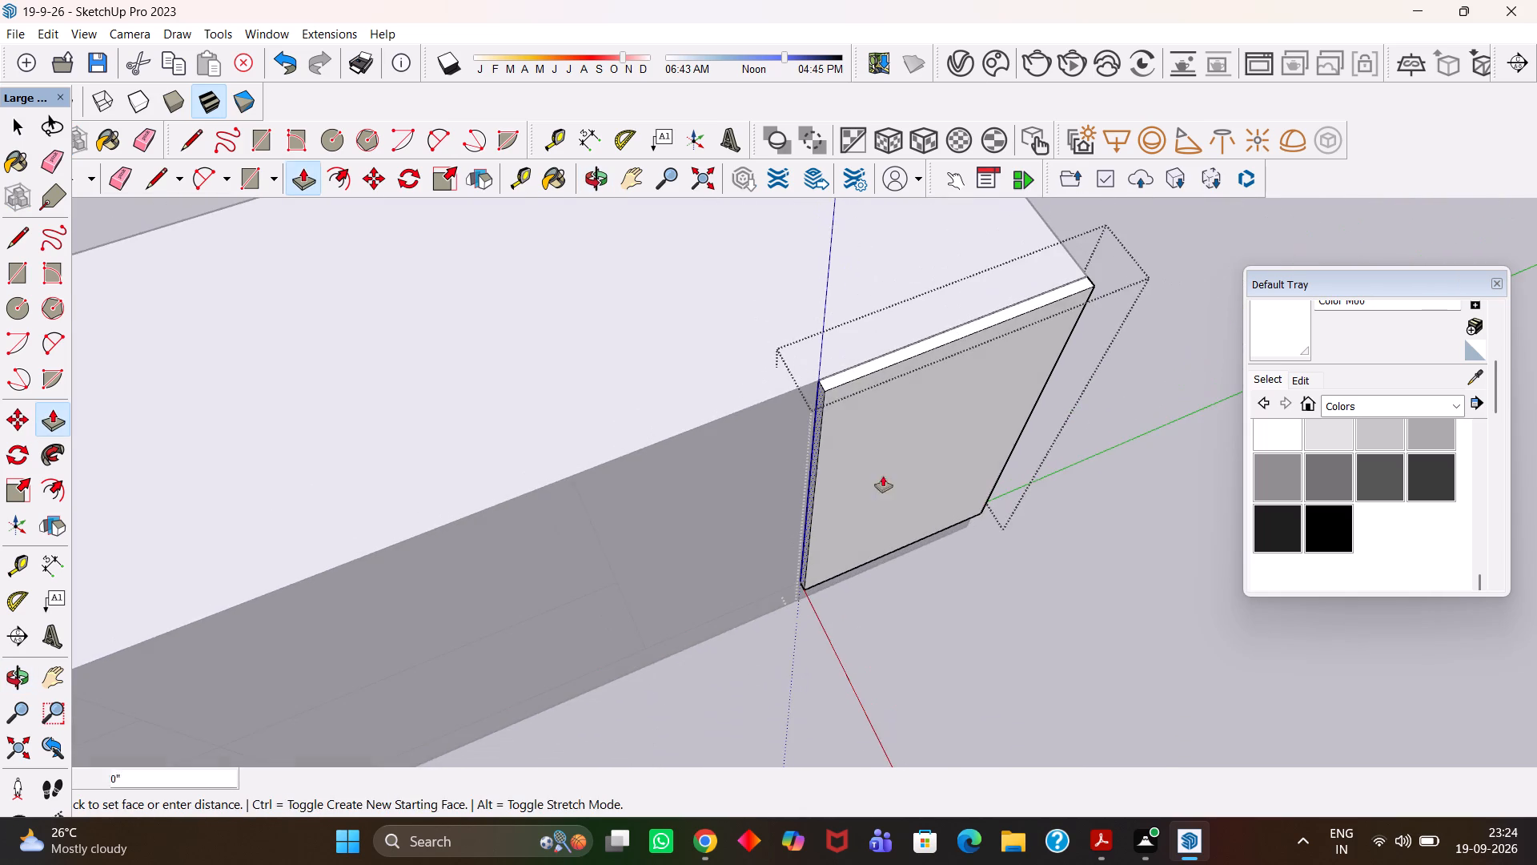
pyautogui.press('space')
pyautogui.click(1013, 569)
# Try measuring across the far-end door panel's front from its outer side edge.
pyautogui.scroll(2, 865, 545)
pyautogui.press('t')
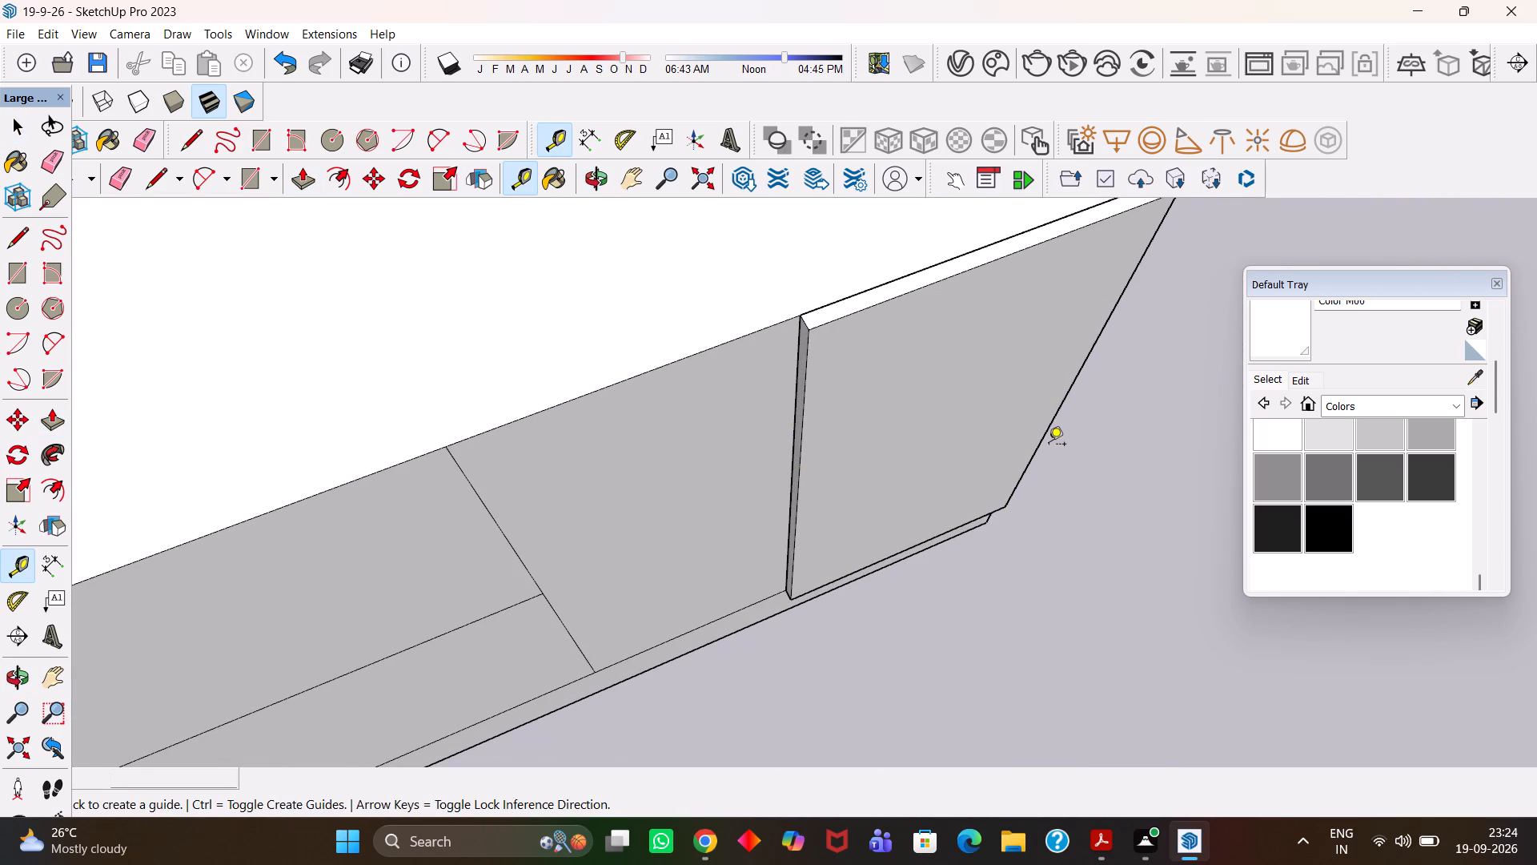
pyautogui.click(1042, 445)
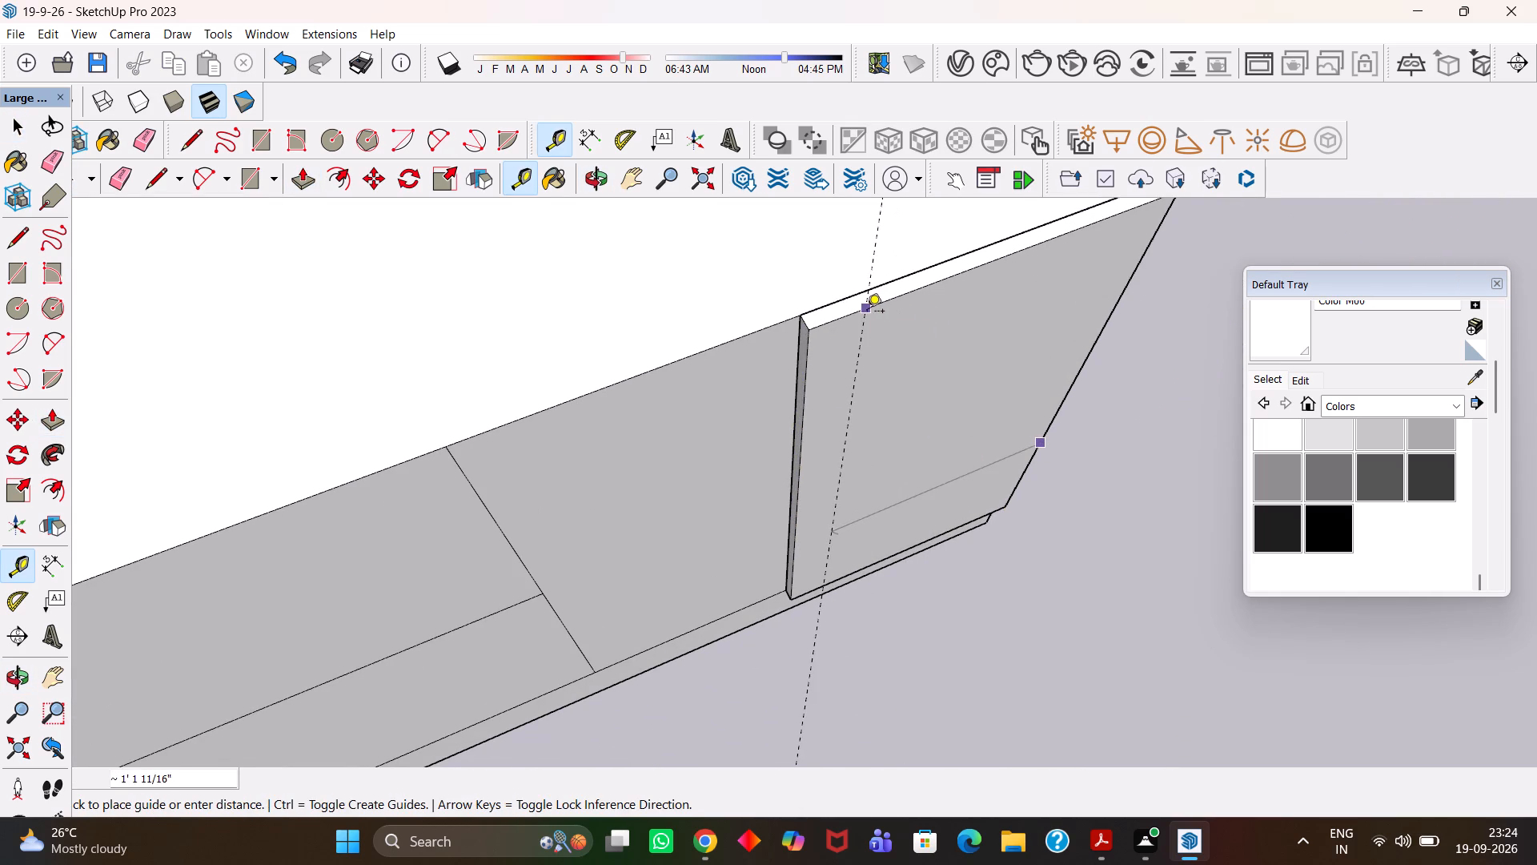
pyautogui.scroll(-8, 867, 312)
pyautogui.press('space')
# Delete the far-end door panel from the cabinet front.
pyautogui.moveTo(924, 412); pyautogui.dragTo(931, 411)
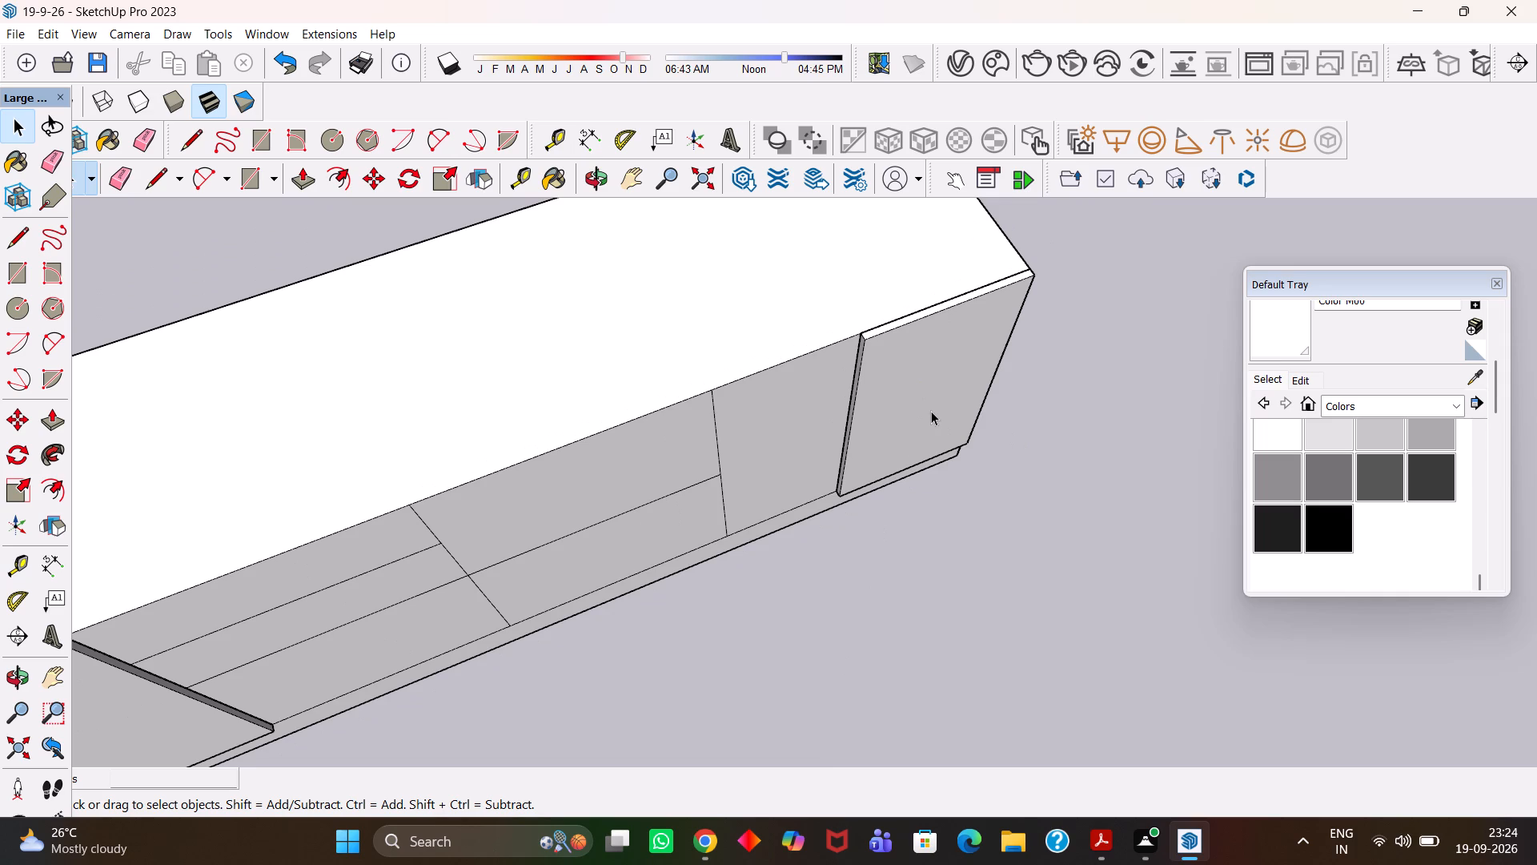
pyautogui.press('Delete')
pyautogui.doubleClick(927, 401)
pyautogui.press('Delete')
pyautogui.click(1077, 522)
pyautogui.click(925, 421)
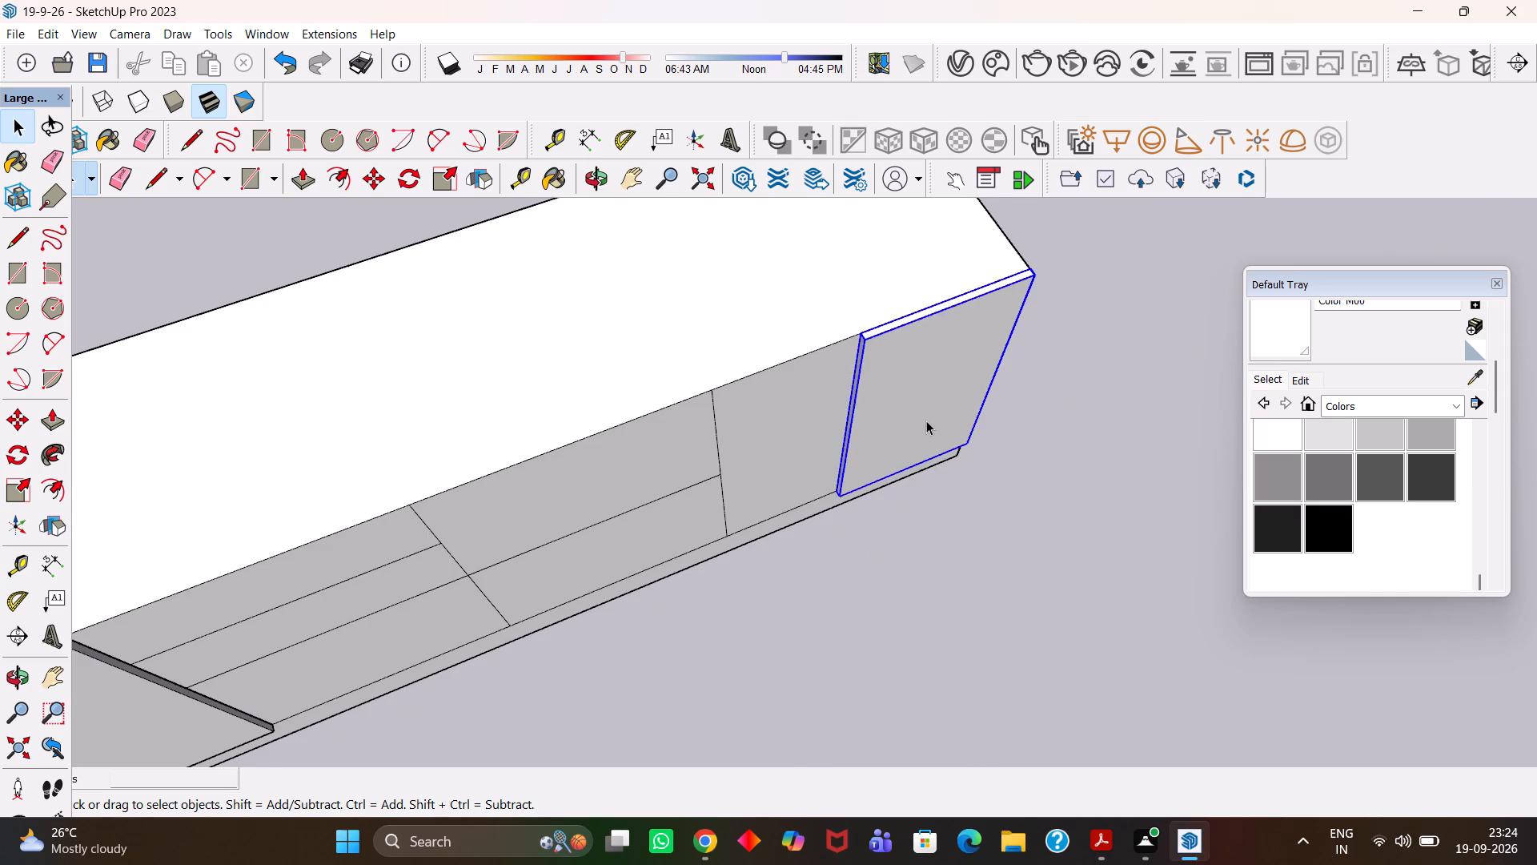
pyautogui.press('Delete')
# Copy the second door panel from the cabinet's near end along the front's top edge to the second-to-last bay at the far end.
pyautogui.scroll(-5, 926, 420)
pyautogui.moveTo(1006, 468); pyautogui.dragTo(875, 480, button='middle')
pyautogui.scroll(-2, 875, 480)
pyautogui.press('h')
pyautogui.moveTo(676, 483); pyautogui.dragTo(846, 463)
pyautogui.press('space')
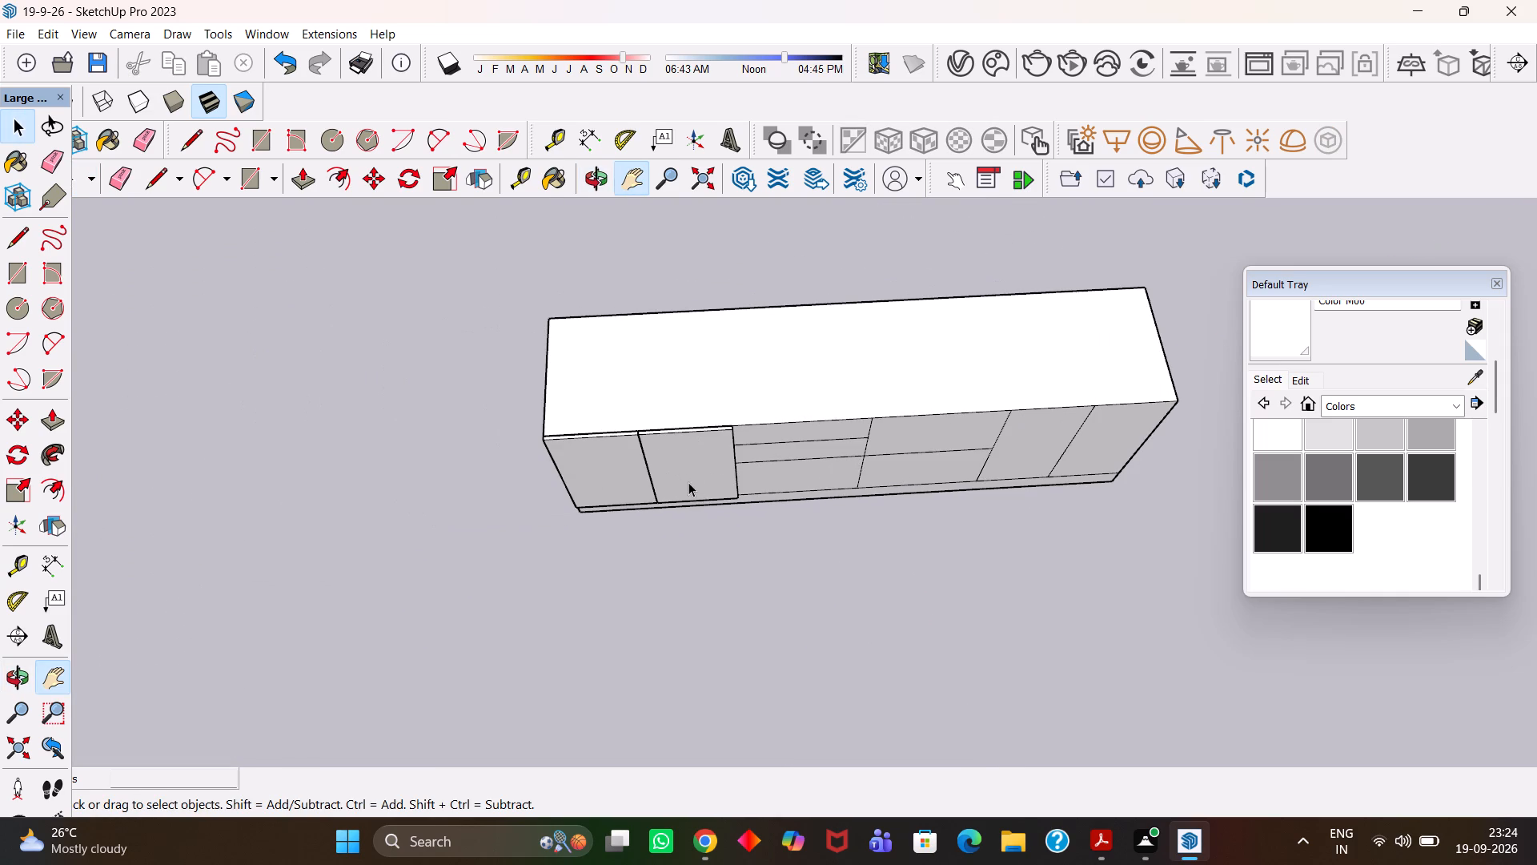
pyautogui.click(684, 465)
pyautogui.scroll(10, 669, 453)
pyautogui.press('m')
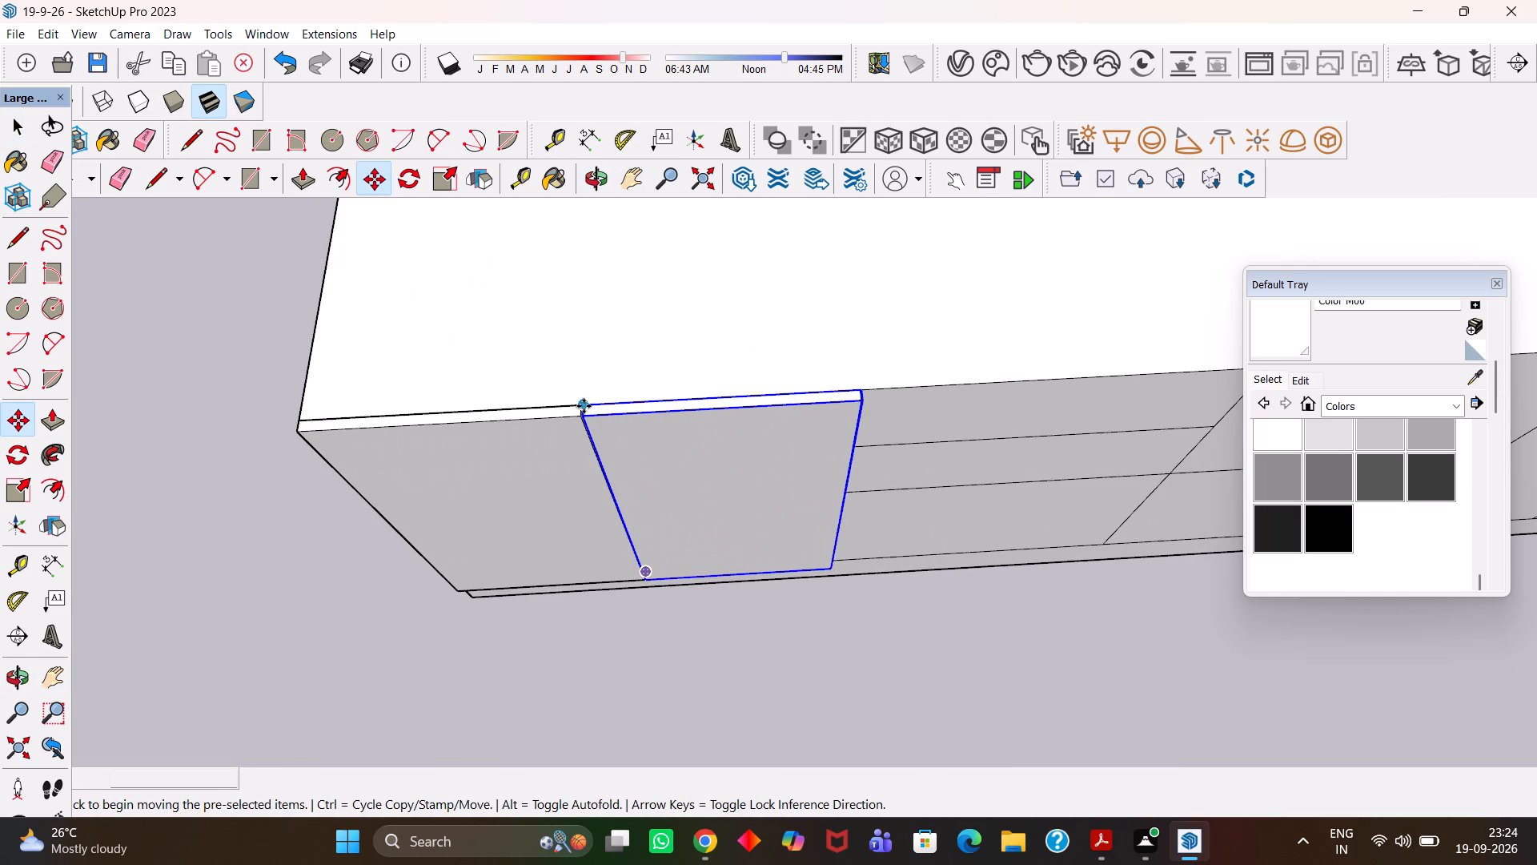
pyautogui.click(584, 406)
pyautogui.scroll(-9, 668, 431)
pyautogui.press('h')
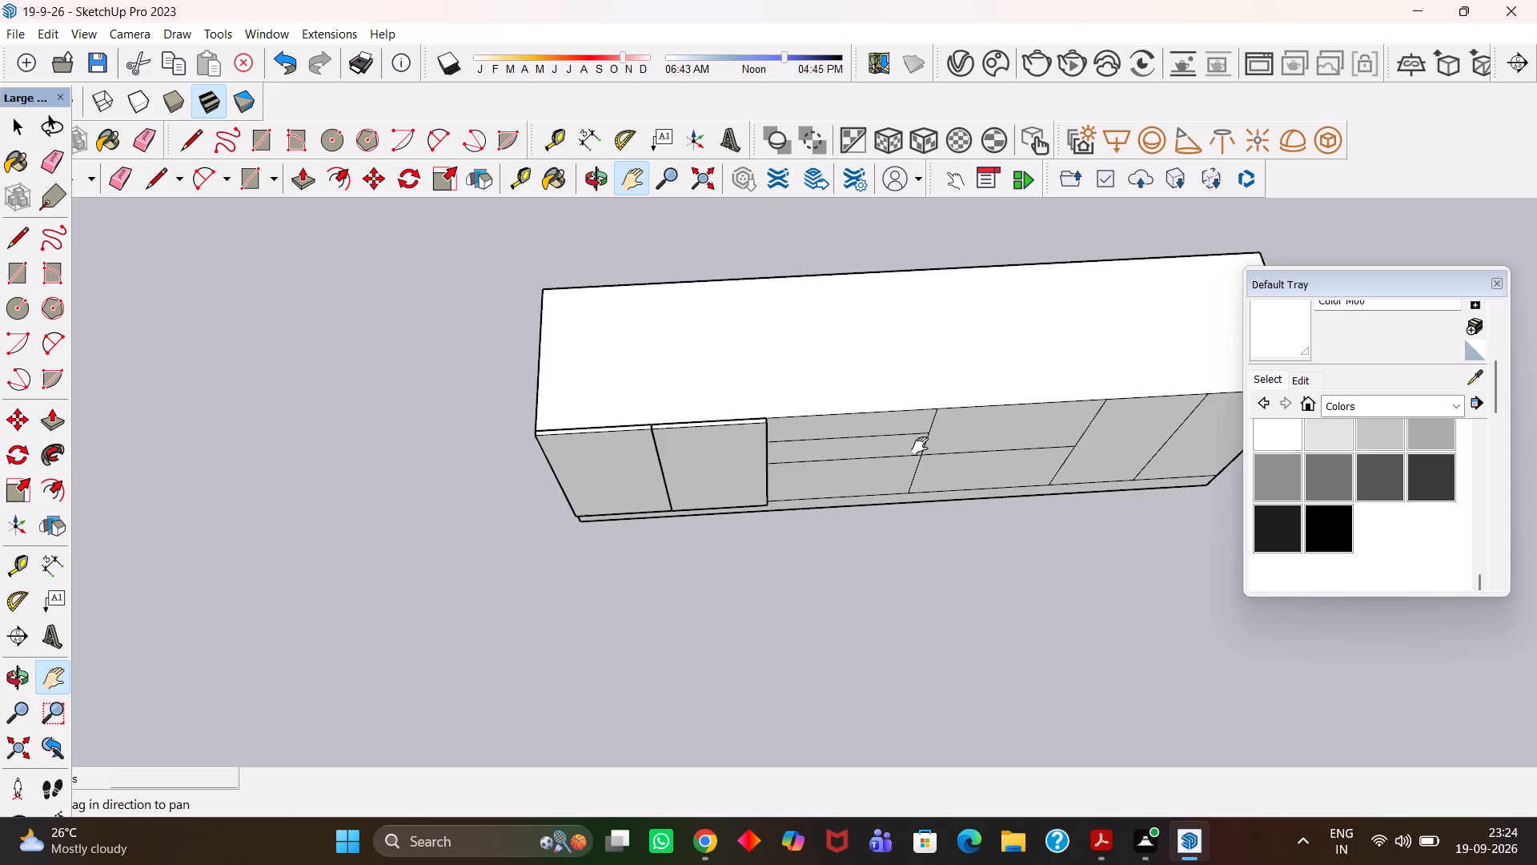
pyautogui.moveTo(921, 445); pyautogui.dragTo(613, 428)
pyautogui.scroll(5, 776, 421)
pyautogui.moveTo(773, 378); pyautogui.dragTo(806, 437)
pyautogui.press('Escape')
pyautogui.scroll(4, 791, 430)
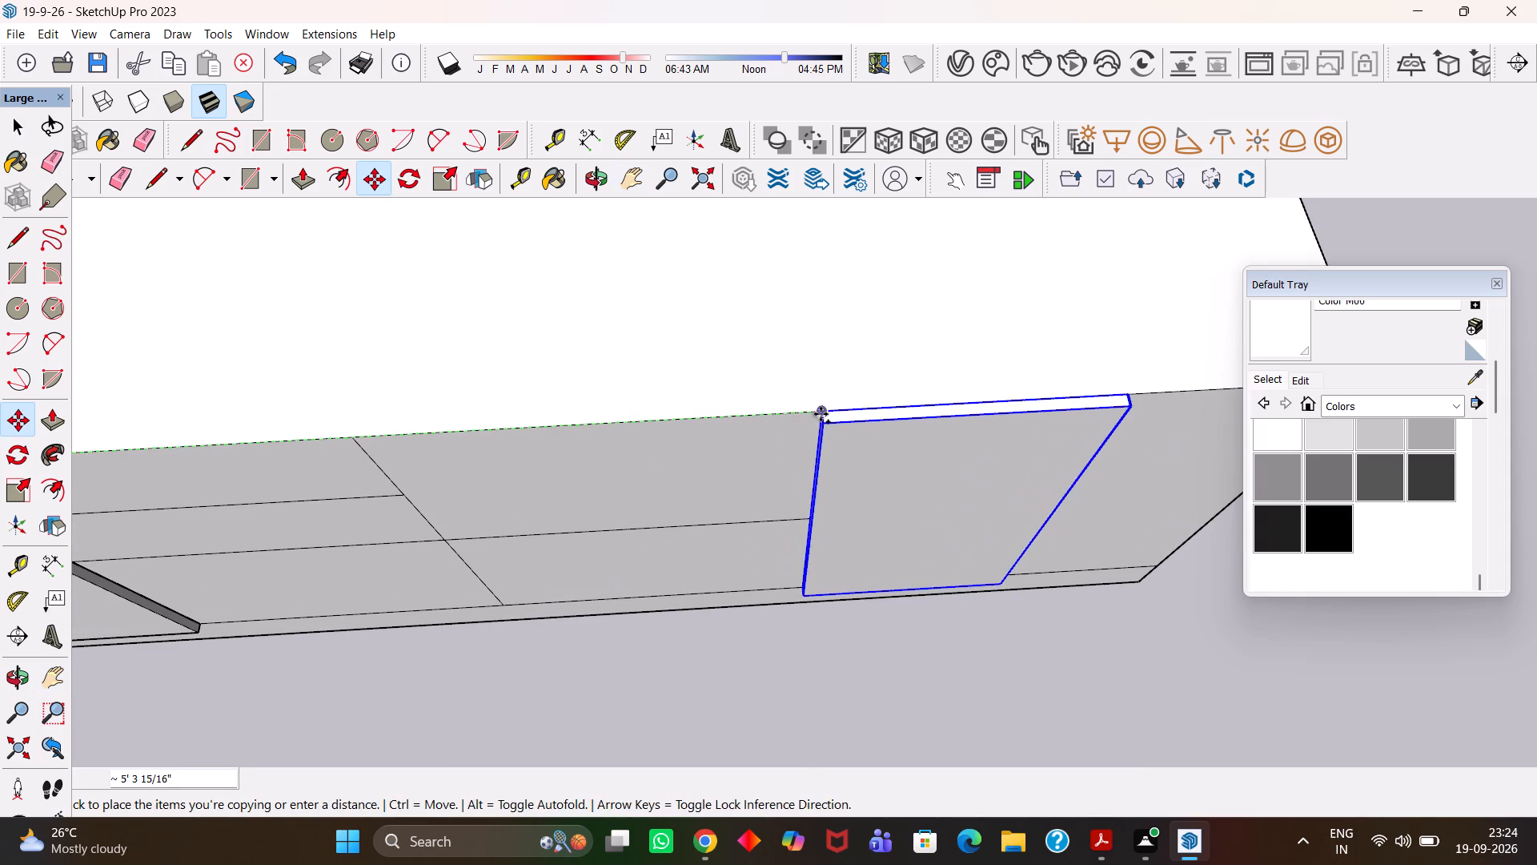
pyautogui.click(820, 420)
# Push the copied door panel's outer side face inward inside its group to narrow the panel to its bay.
pyautogui.scroll(-4, 820, 420)
pyautogui.press('h')
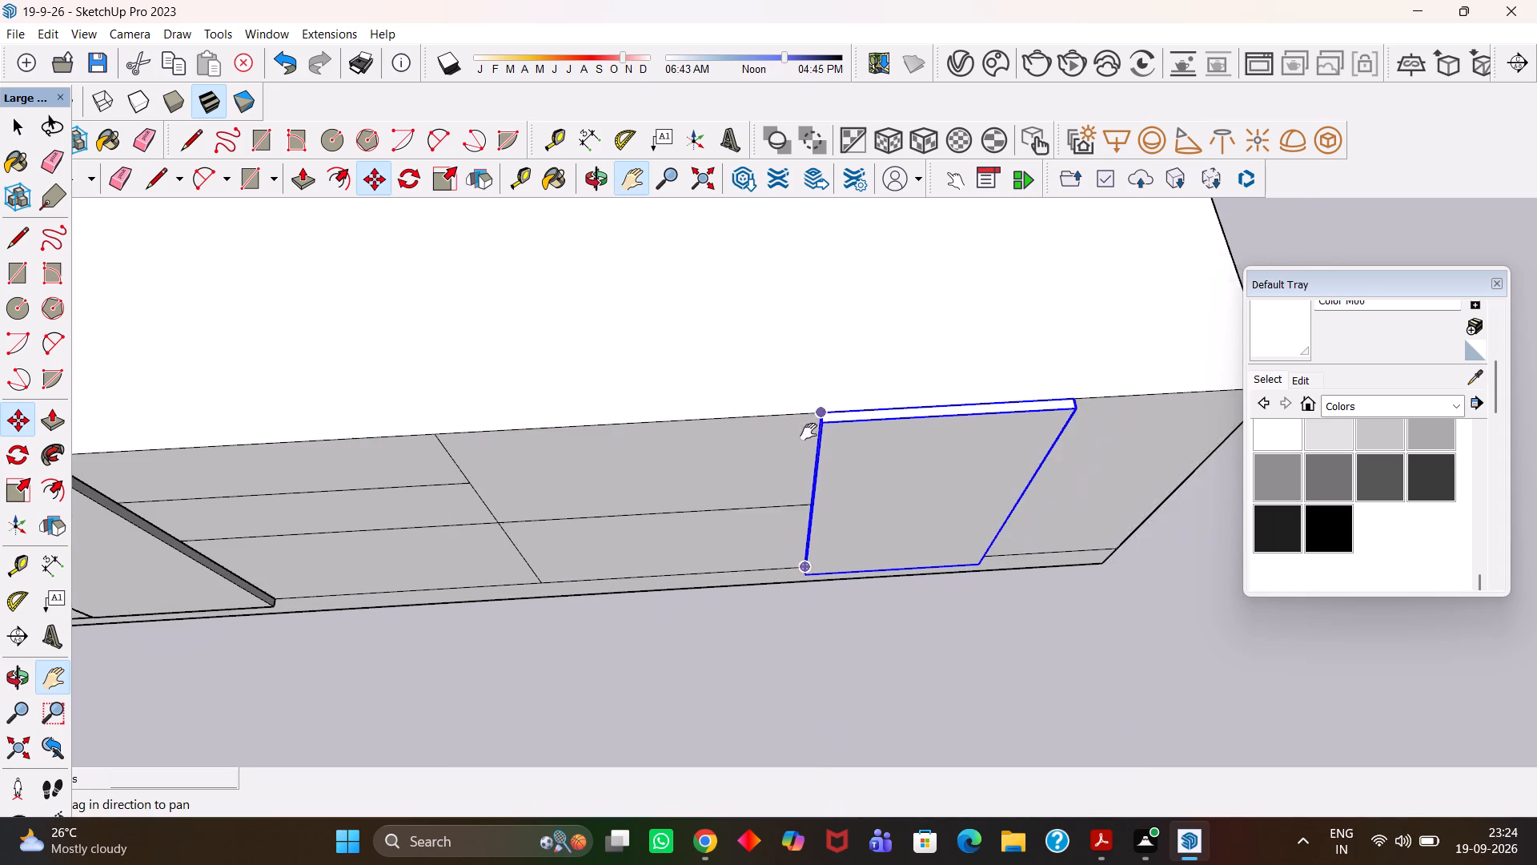
pyautogui.scroll(-4, 809, 432)
pyautogui.scroll(7, 889, 481)
pyautogui.moveTo(893, 481); pyautogui.dragTo(780, 474, button='middle')
pyautogui.press('h')
pyautogui.moveTo(1148, 577); pyautogui.dragTo(957, 525, button='middle')
pyautogui.press('h')
pyautogui.scroll(-3, 957, 525)
pyautogui.moveTo(996, 533); pyautogui.dragTo(811, 428)
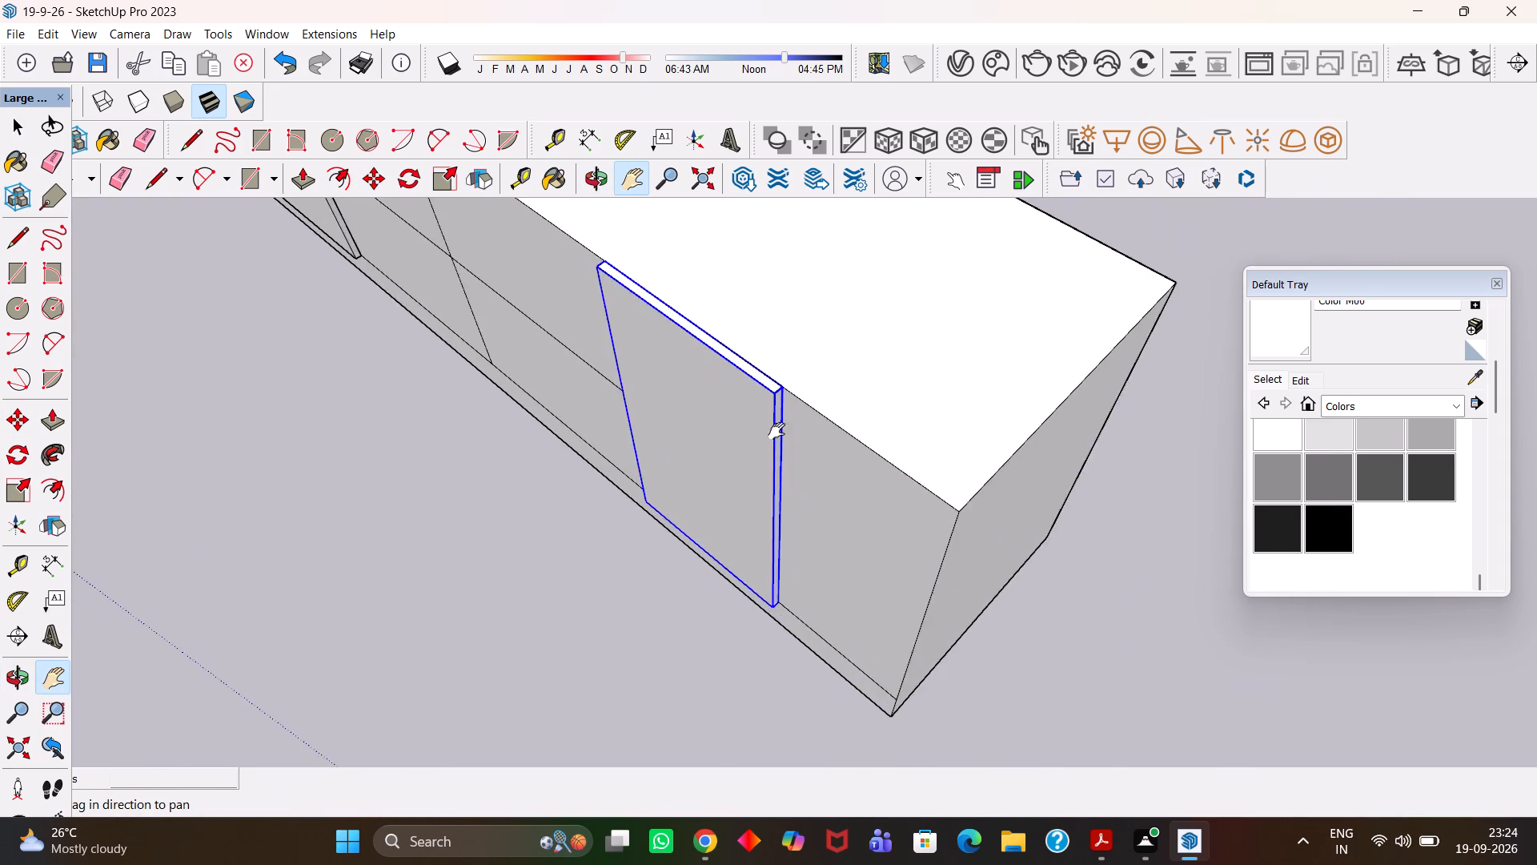
pyautogui.scroll(7, 772, 428)
pyautogui.moveTo(773, 424); pyautogui.dragTo(753, 434, button='middle')
pyautogui.moveTo(753, 434); pyautogui.dragTo(792, 457)
pyautogui.scroll(2, 805, 469)
pyautogui.press('space')
pyautogui.doubleClick(817, 456)
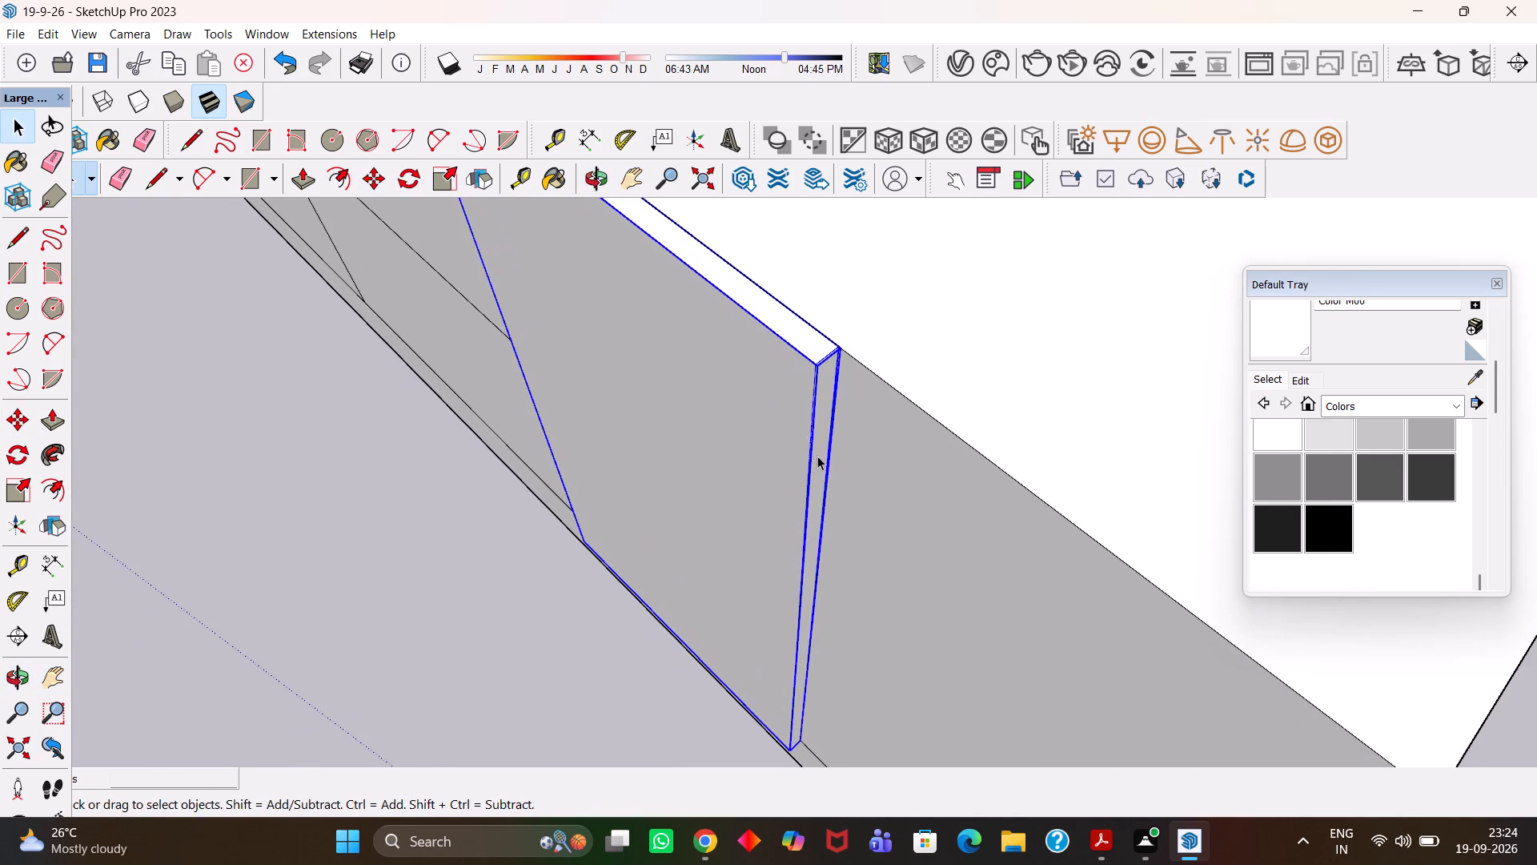
pyautogui.click(817, 444)
pyautogui.scroll(2, 817, 444)
pyautogui.press('p')
pyautogui.click(817, 444)
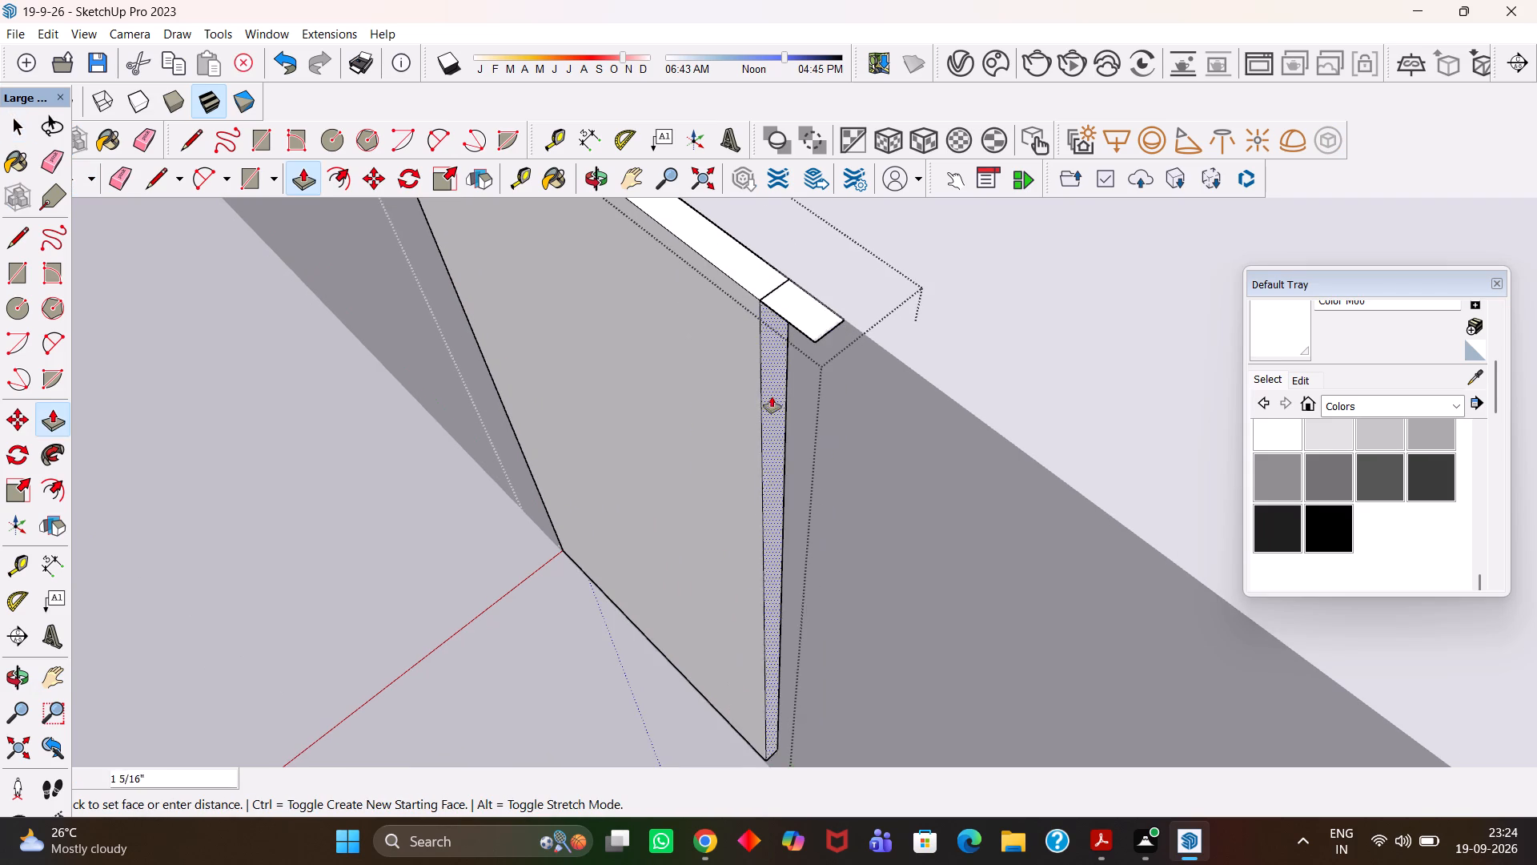
pyautogui.scroll(-8, 716, 371)
pyautogui.moveTo(673, 423); pyautogui.dragTo(818, 327, button='middle')
pyautogui.scroll(-1, 818, 327)
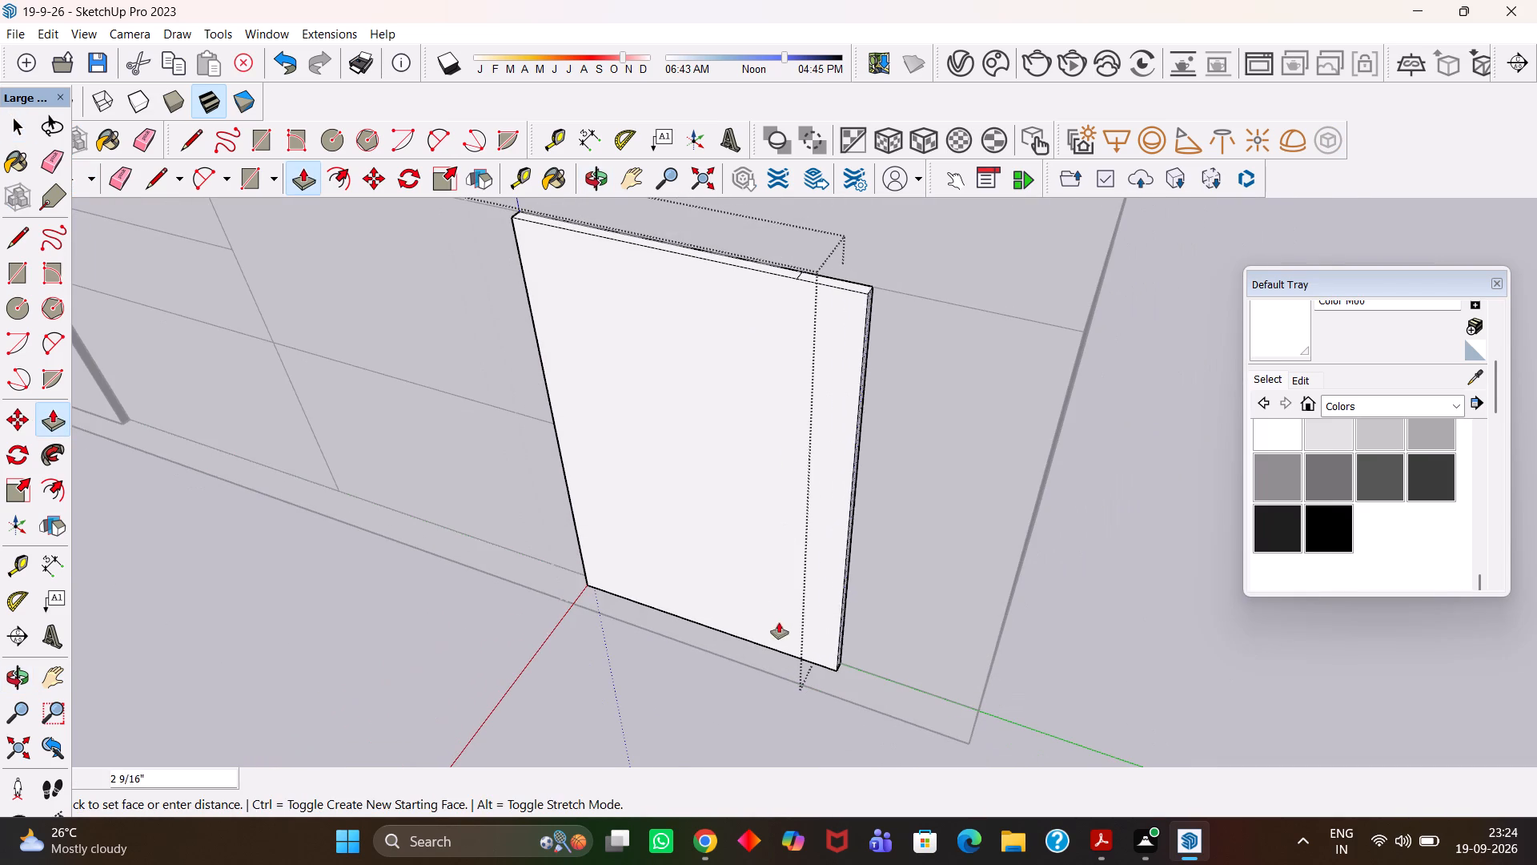
pyautogui.click(688, 573)
pyautogui.scroll(-5, 698, 573)
pyautogui.press('space')
pyautogui.click(1029, 618)
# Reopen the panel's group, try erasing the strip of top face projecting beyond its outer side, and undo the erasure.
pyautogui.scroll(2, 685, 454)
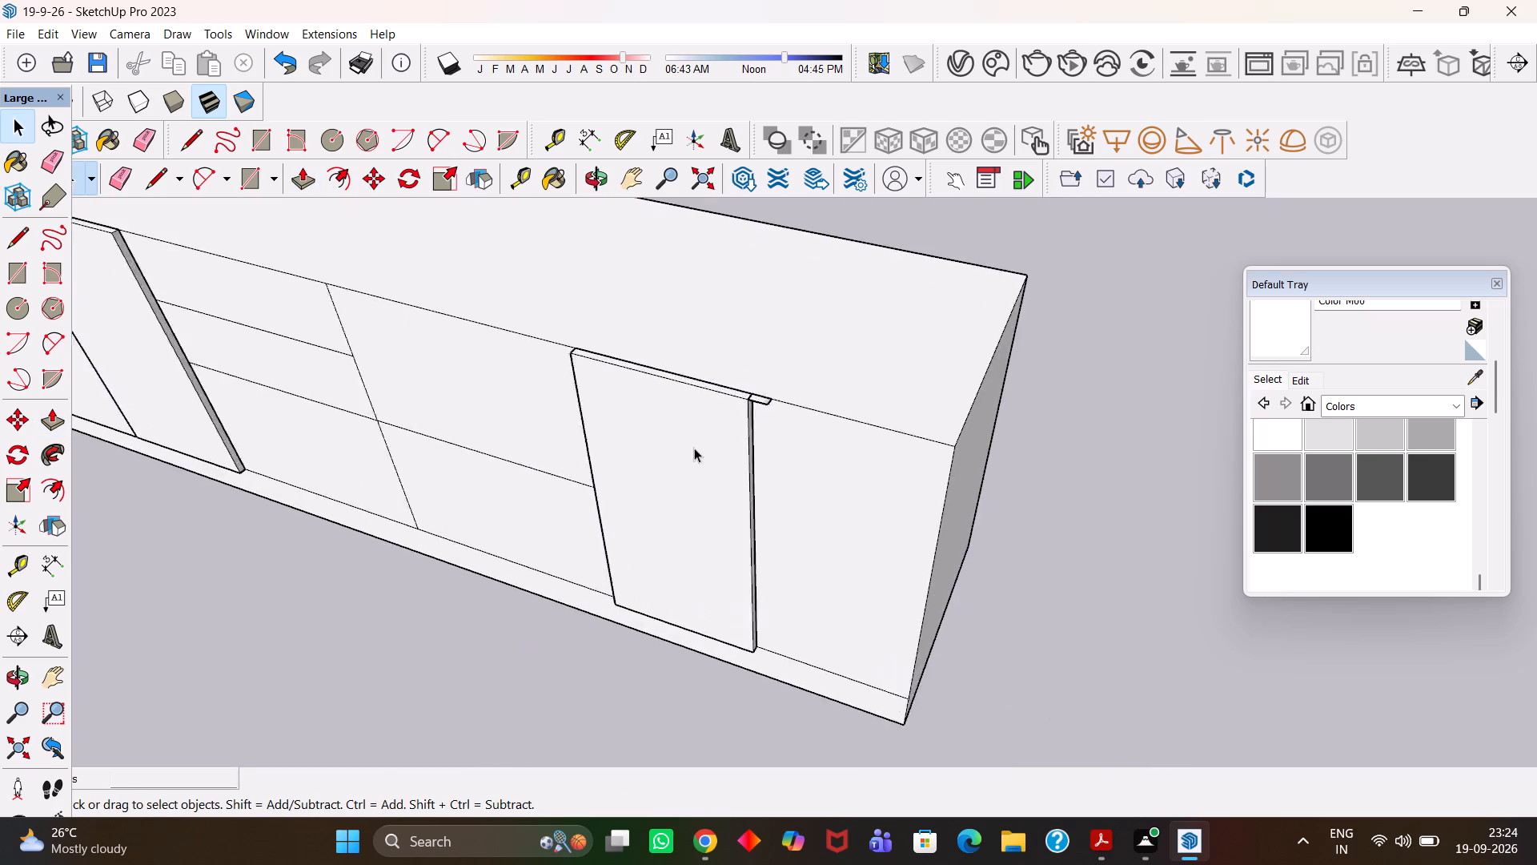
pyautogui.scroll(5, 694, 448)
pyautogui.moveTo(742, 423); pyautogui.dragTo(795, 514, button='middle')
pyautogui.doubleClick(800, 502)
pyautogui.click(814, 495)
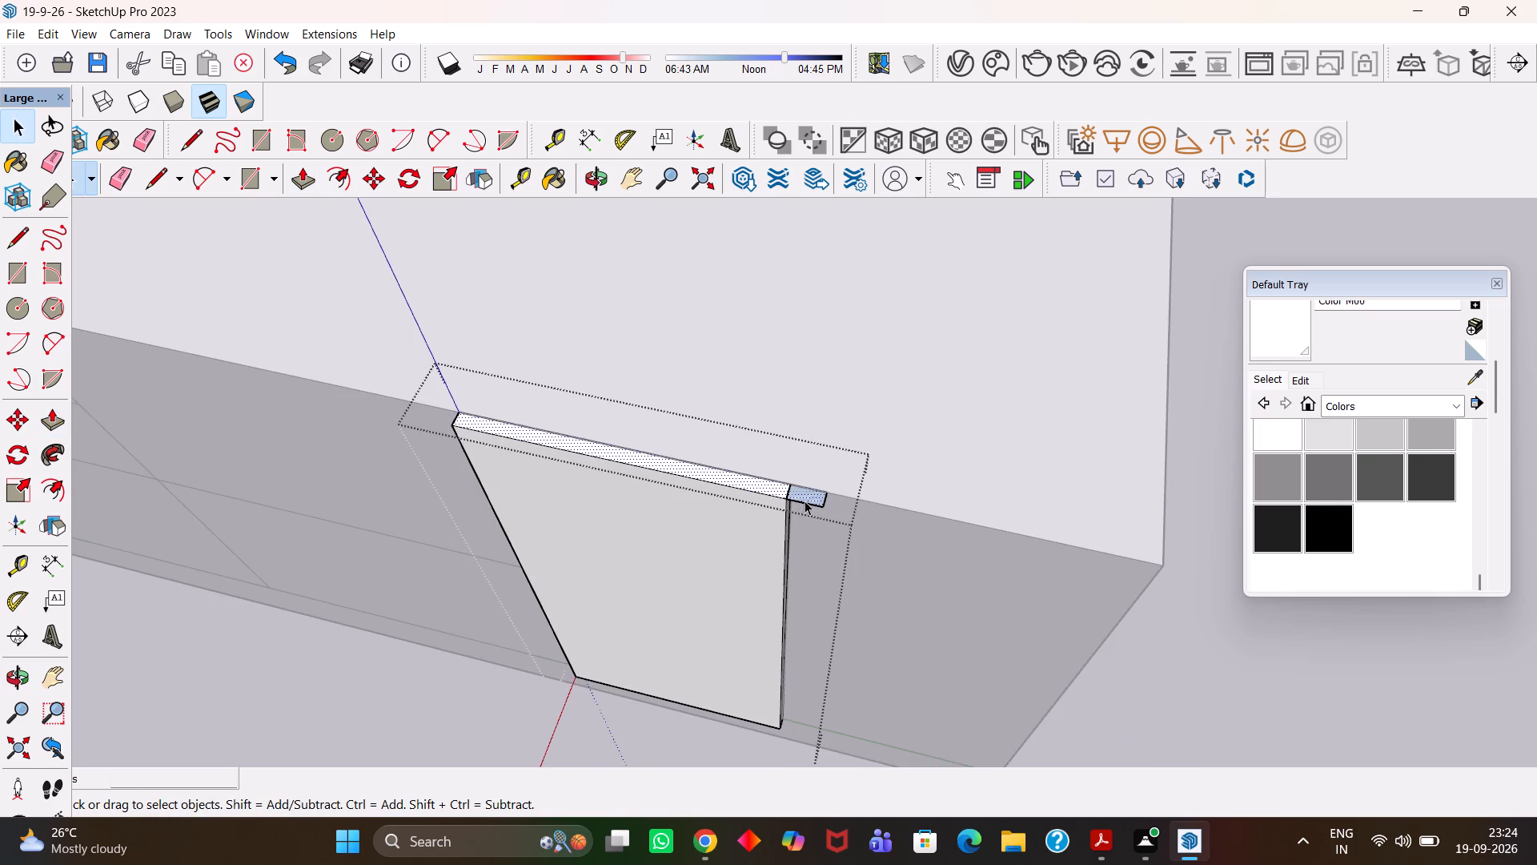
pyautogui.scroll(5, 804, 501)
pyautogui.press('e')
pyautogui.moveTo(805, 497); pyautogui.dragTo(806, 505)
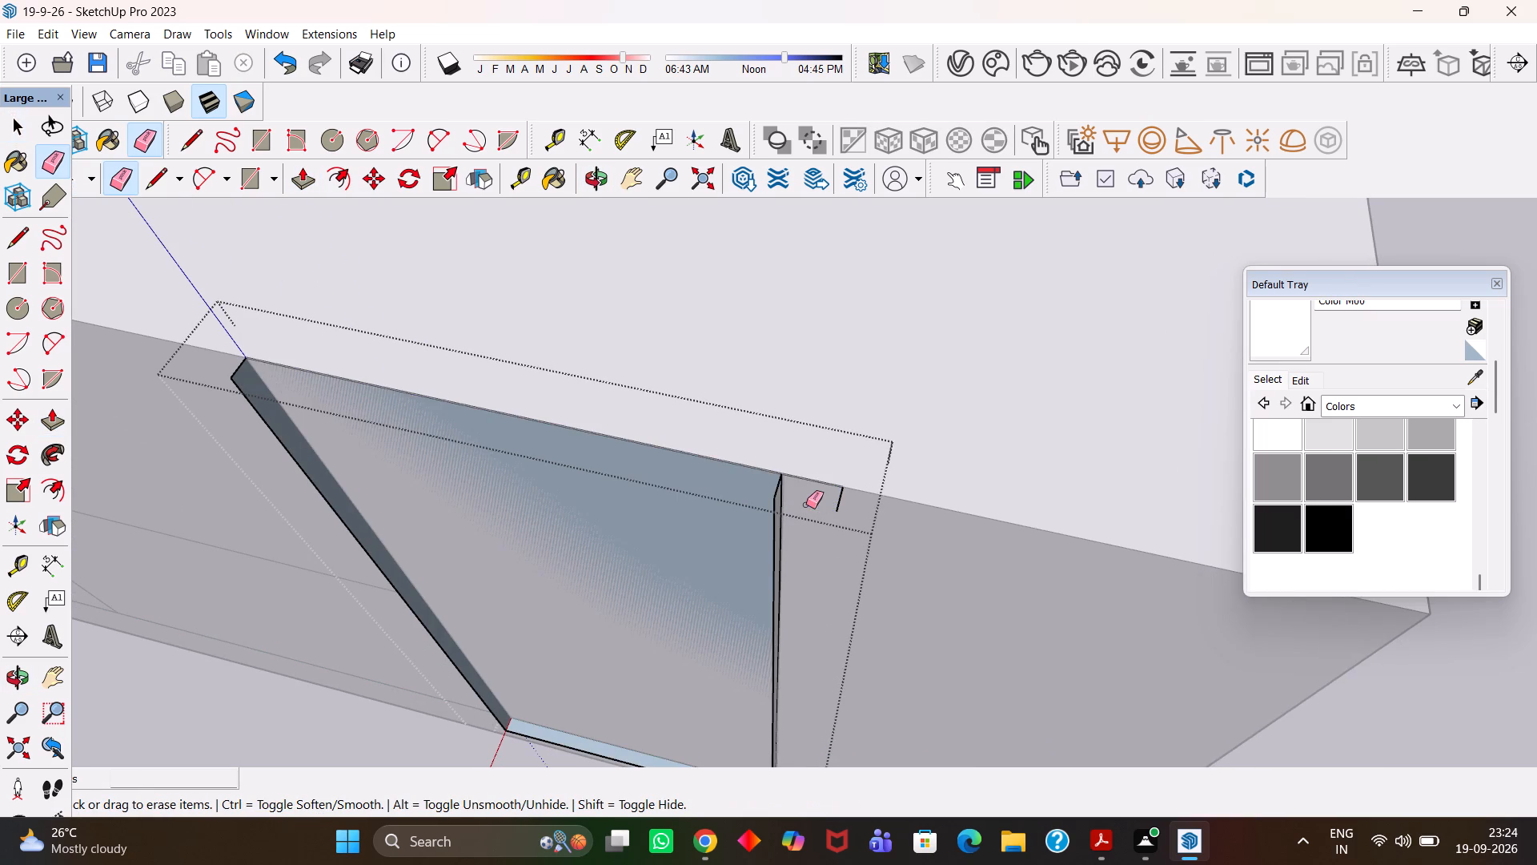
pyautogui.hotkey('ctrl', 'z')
# Move the projecting strip's end edge inward 1 1/2" to the narrowed panel's top corner and exit the group.
pyautogui.scroll(6, 813, 505)
pyautogui.moveTo(825, 503); pyautogui.dragTo(793, 507, button='middle')
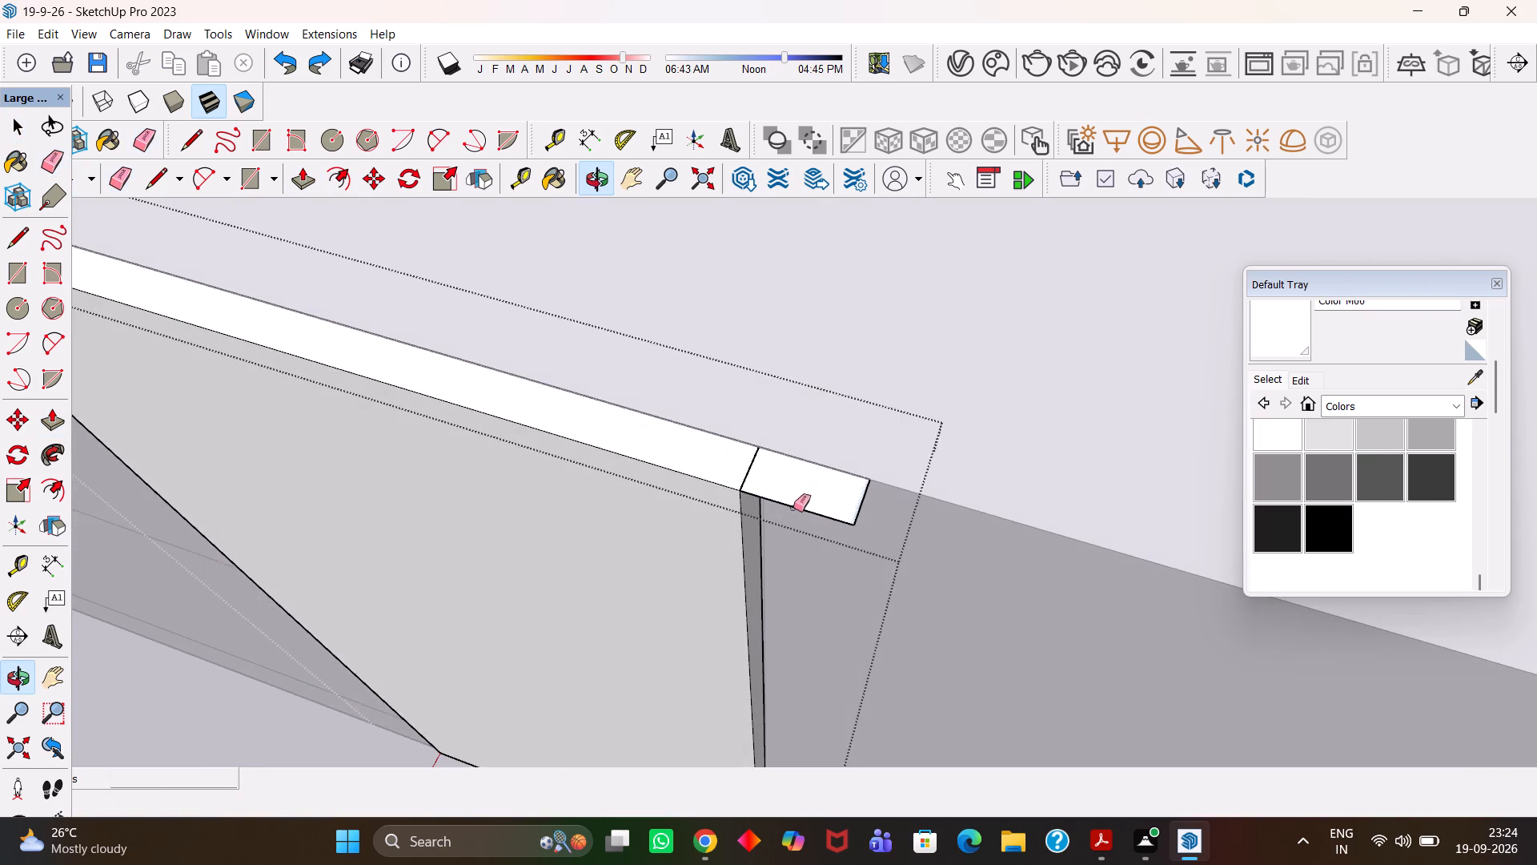
pyautogui.scroll(3, 793, 508)
pyautogui.press('space')
pyautogui.scroll(3, 860, 522)
pyautogui.click(836, 502)
pyautogui.scroll(2, 836, 502)
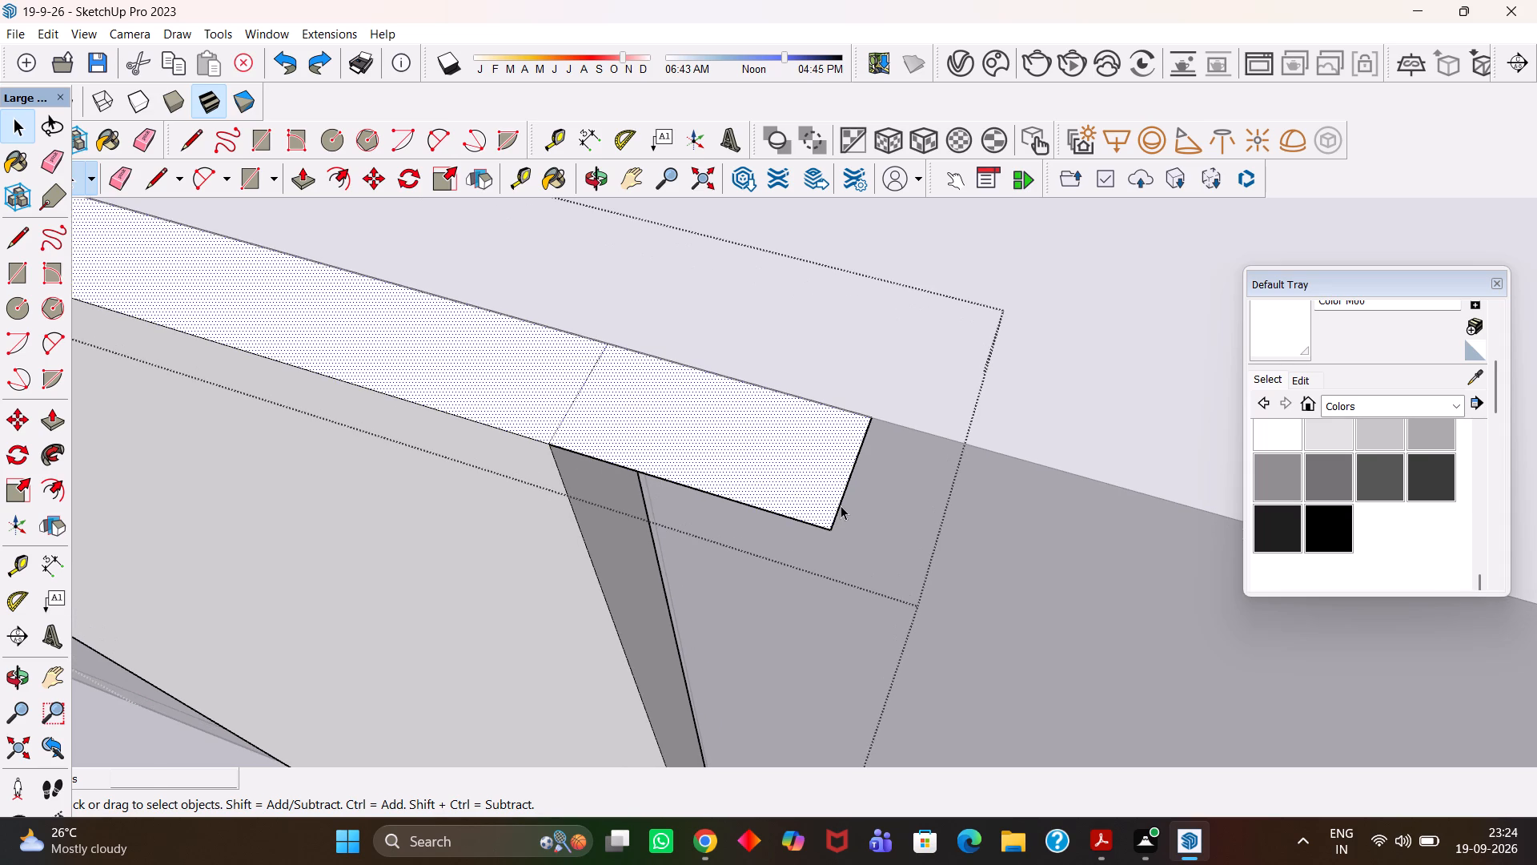
pyautogui.click(841, 505)
pyautogui.scroll(3, 841, 505)
pyautogui.press('m')
pyautogui.click(827, 541)
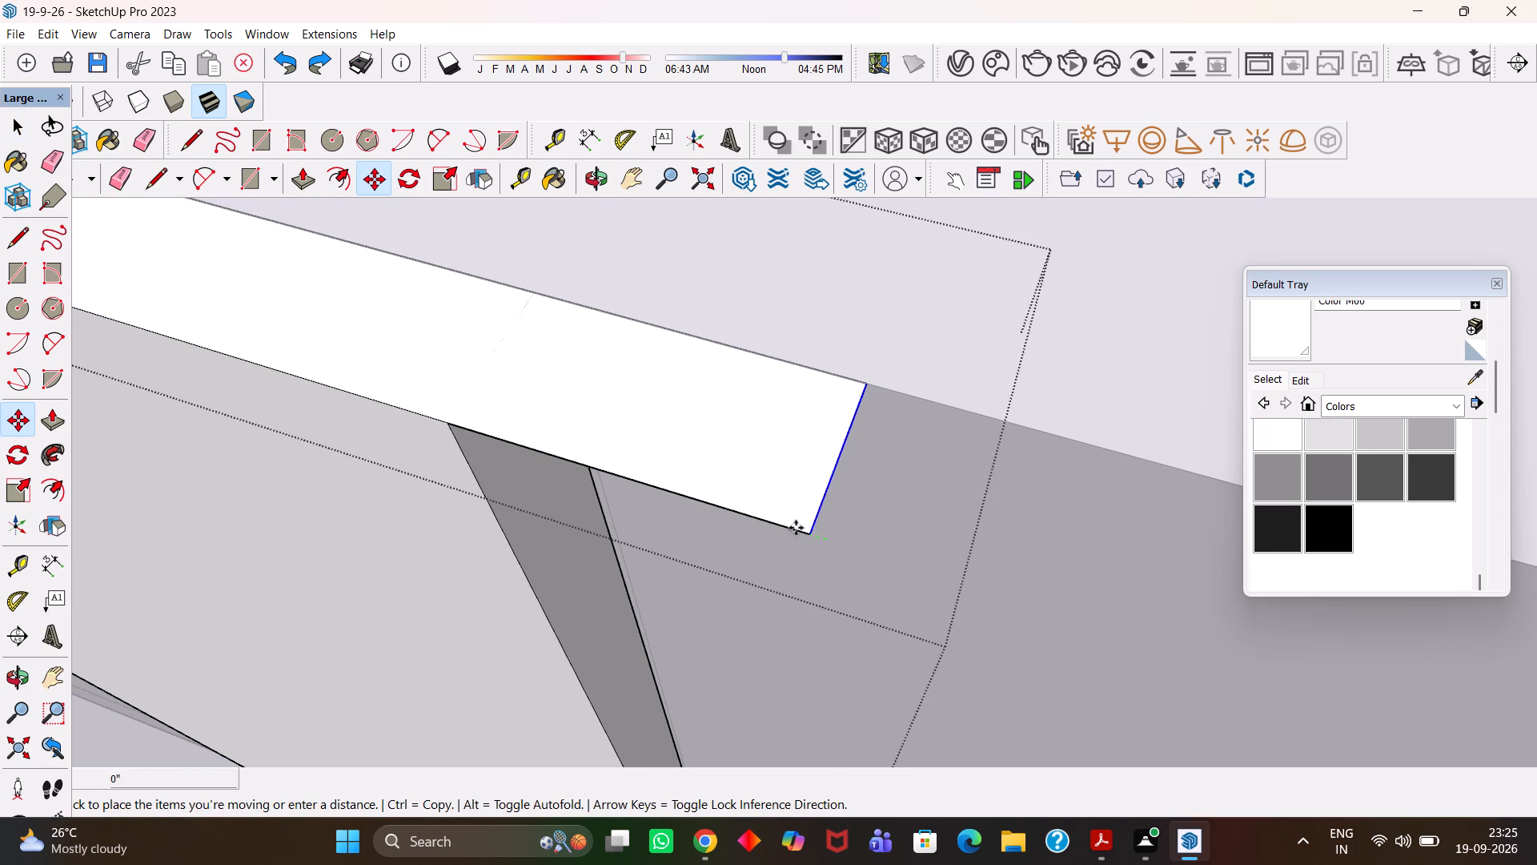
pyautogui.click(451, 412)
pyautogui.scroll(-19, 476, 410)
pyautogui.press('h')
pyautogui.press('h')
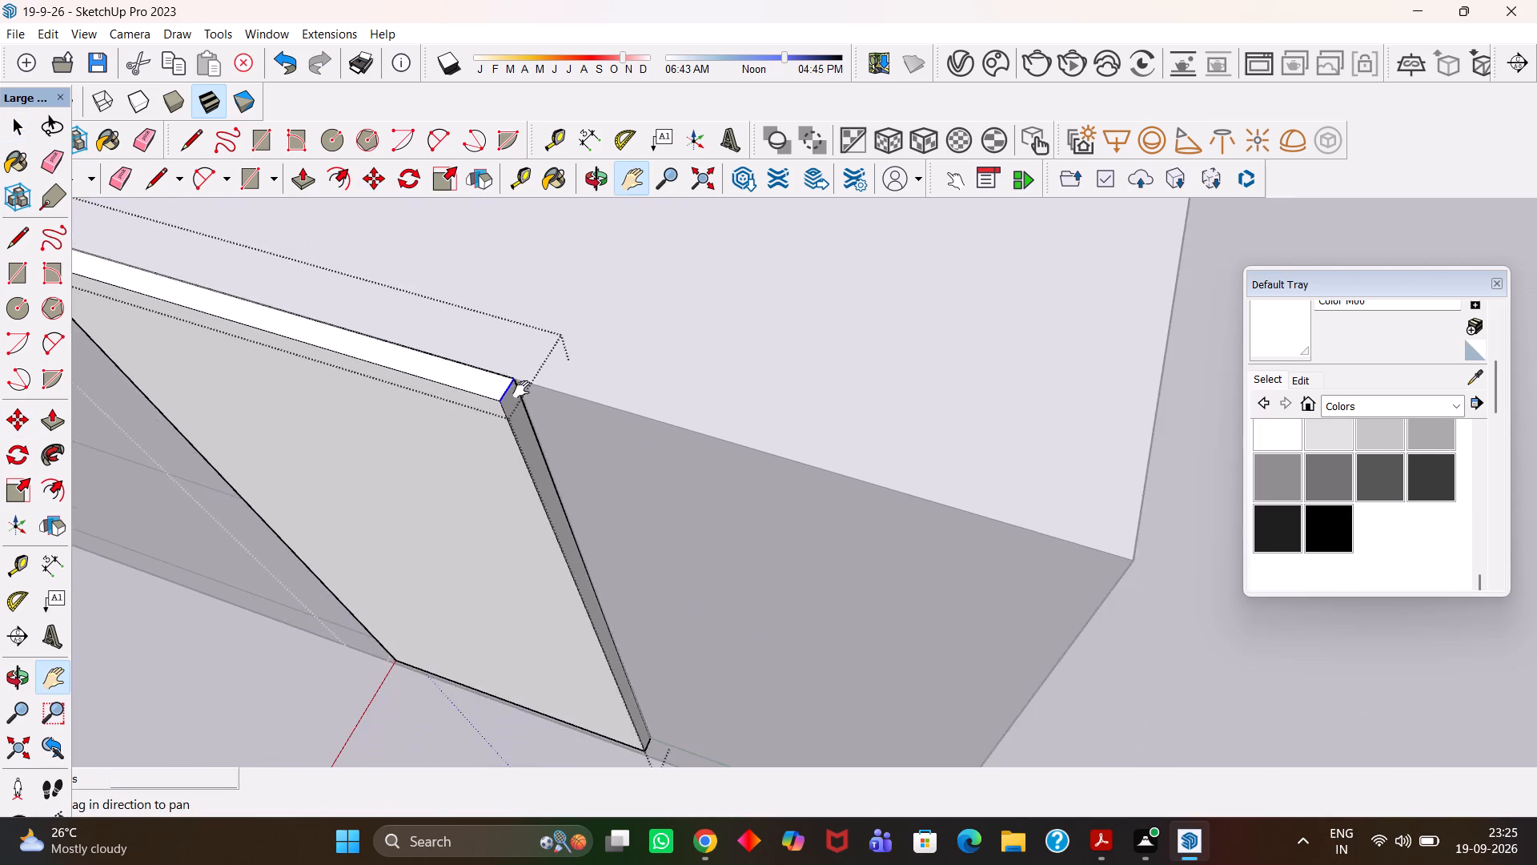
pyautogui.scroll(-9, 521, 389)
pyautogui.moveTo(541, 364); pyautogui.dragTo(589, 443, button='middle')
pyautogui.scroll(-2, 589, 443)
pyautogui.moveTo(544, 444); pyautogui.dragTo(635, 379)
pyautogui.scroll(-4, 646, 371)
pyautogui.moveTo(610, 425); pyautogui.dragTo(628, 435, button='middle')
pyautogui.scroll(2, 628, 431)
pyautogui.press('space')
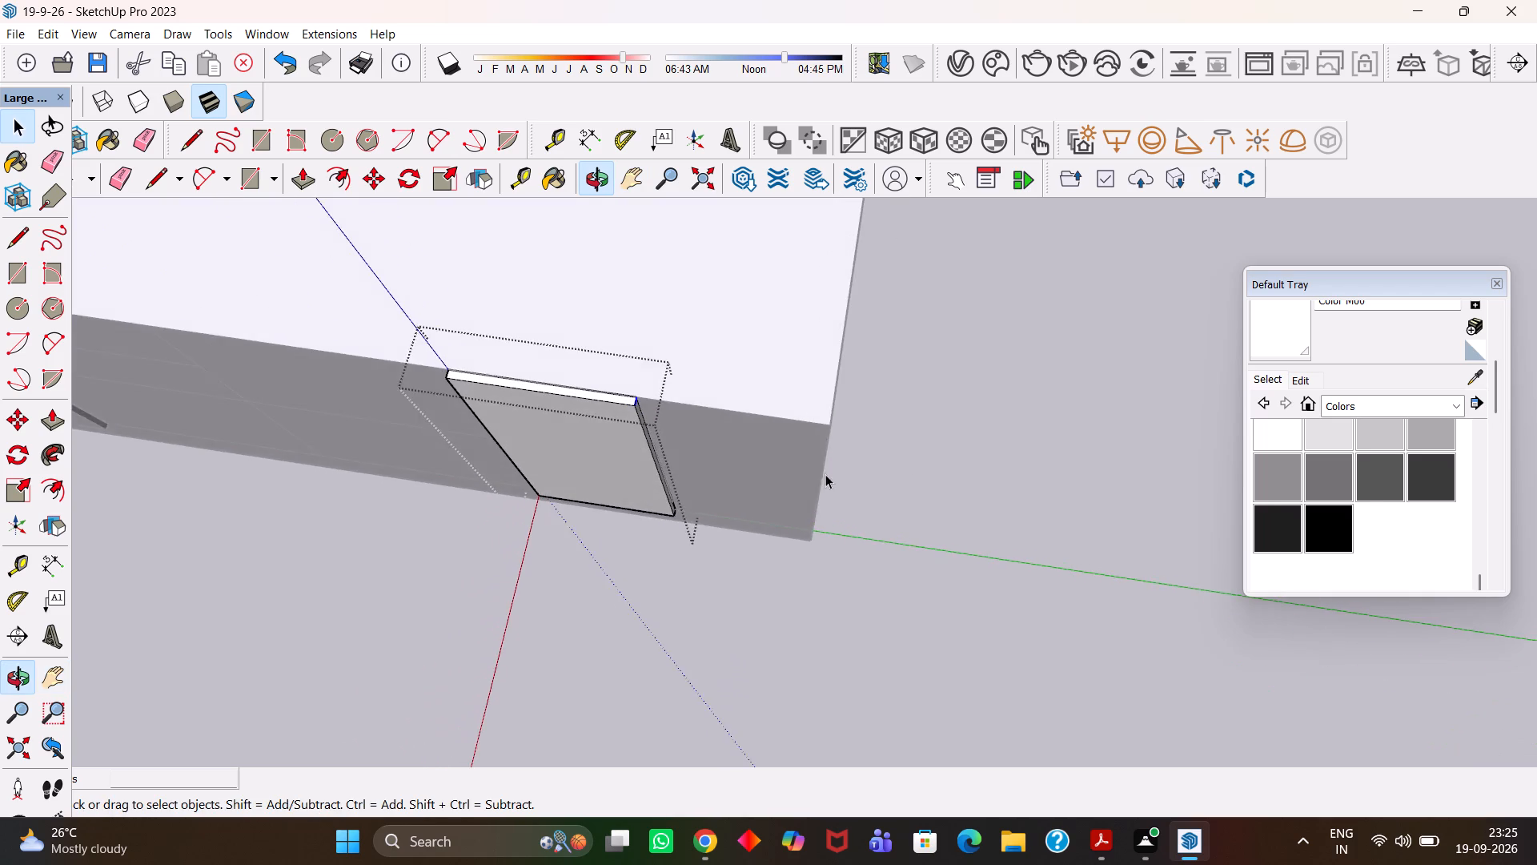
pyautogui.click(921, 471)
# Copy the narrowed door panel 1' 2 1/2" along the top edge into the cabinet's far-end bay.
pyautogui.click(596, 462)
pyautogui.middleClick(599, 449)
pyautogui.scroll(4, 599, 449)
pyautogui.press('m')
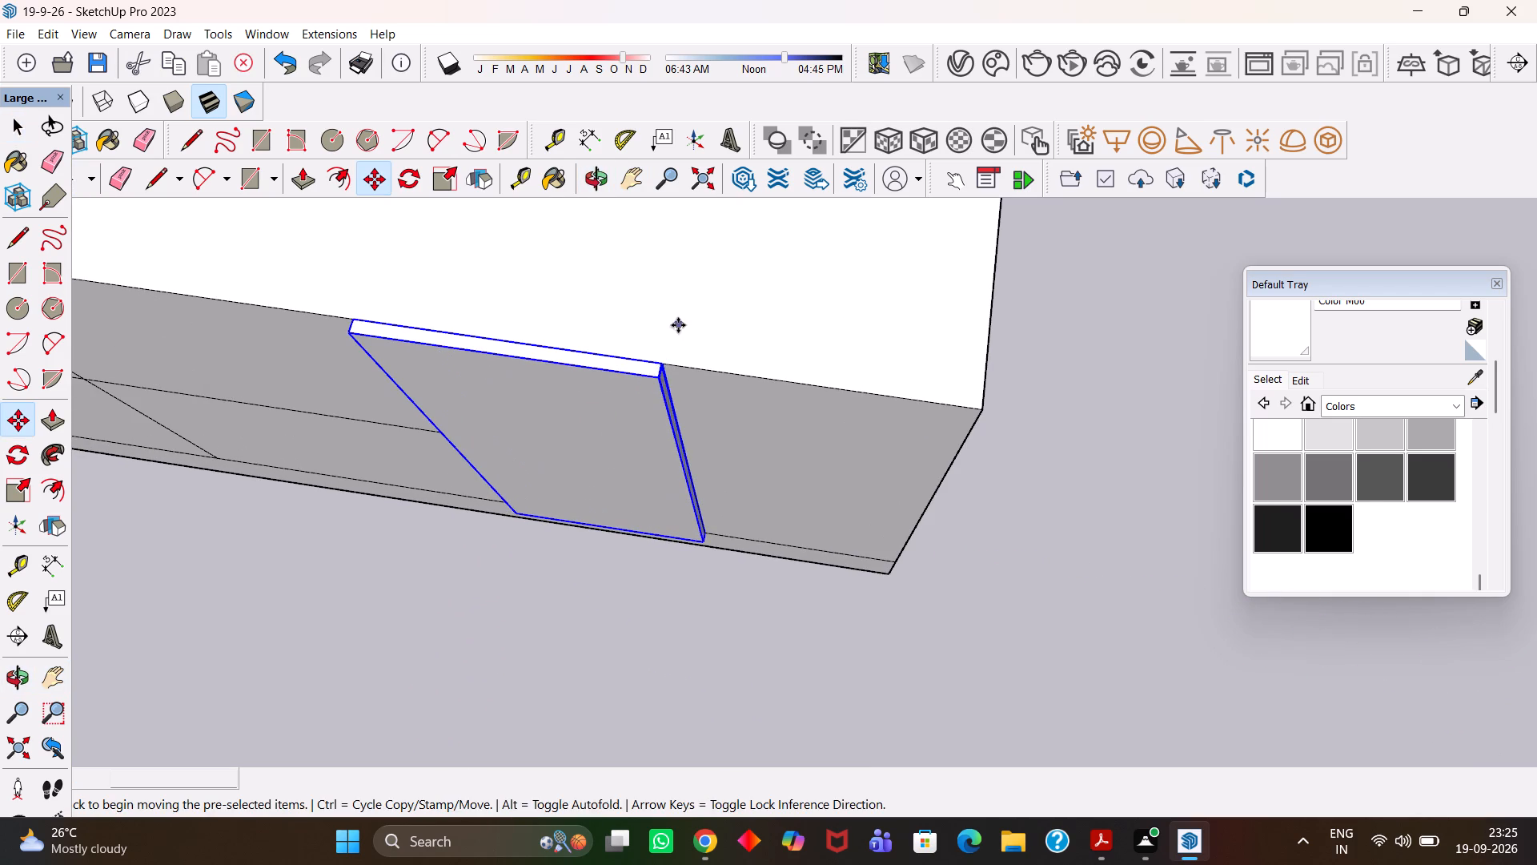
pyautogui.click(660, 352)
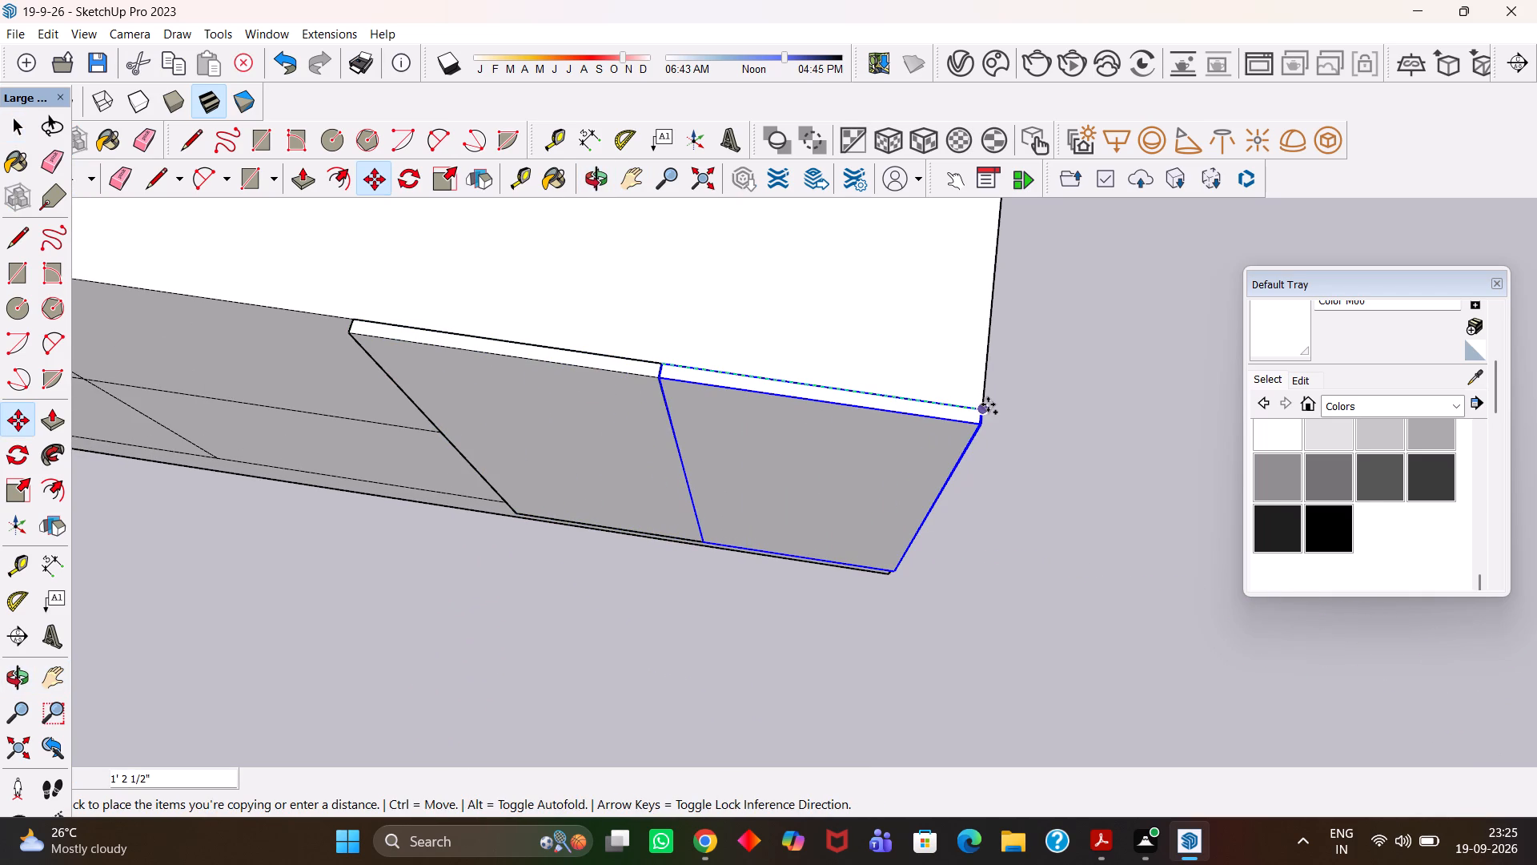
pyautogui.click(988, 404)
# Save the model with the door panels in place at both cabinet ends.
pyautogui.scroll(-14, 958, 404)
pyautogui.press('h')
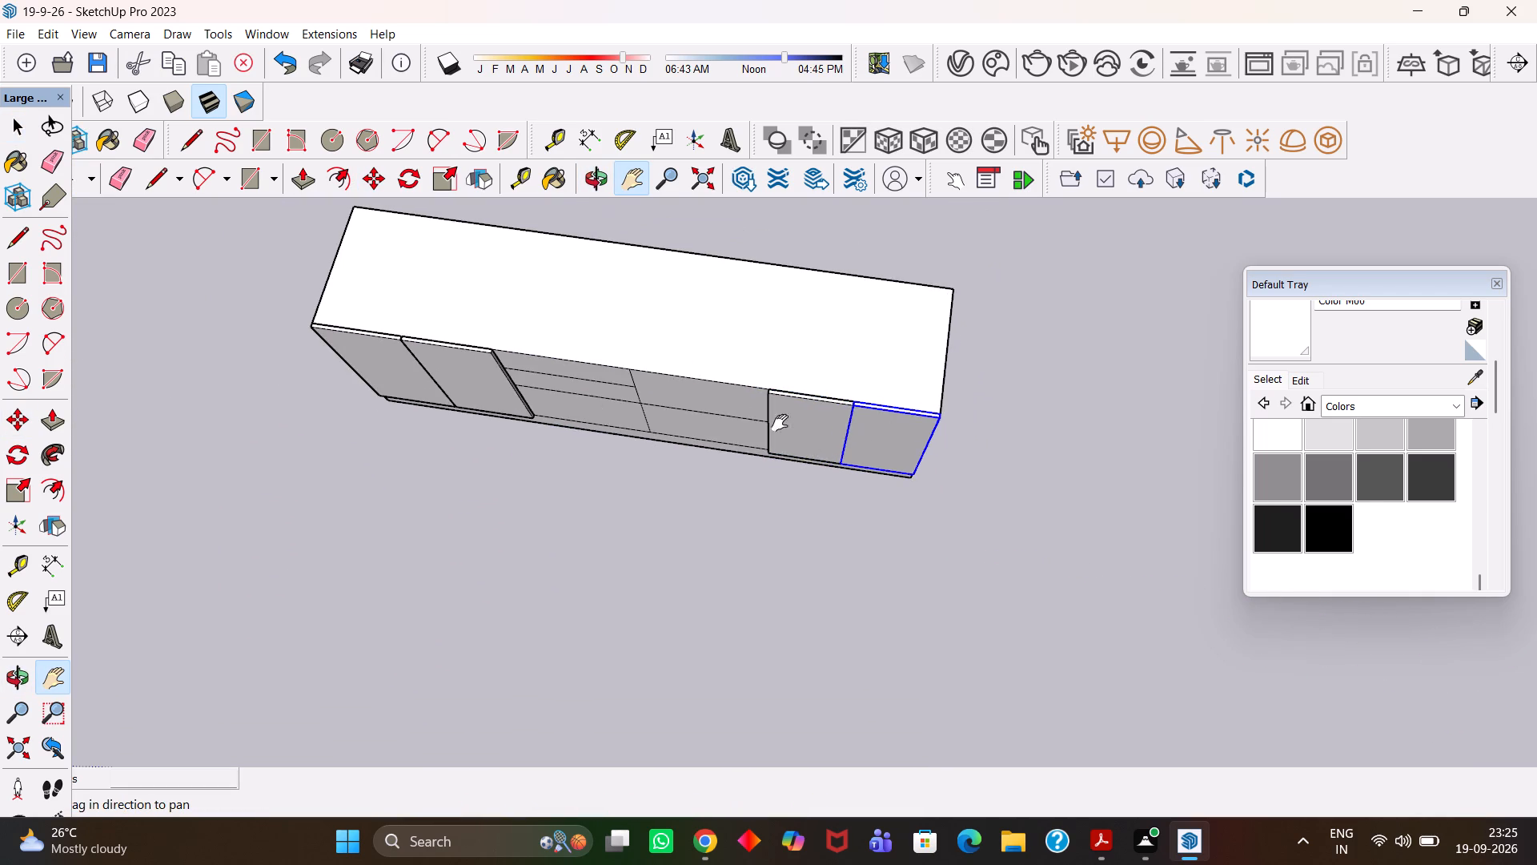
pyautogui.moveTo(599, 376); pyautogui.dragTo(848, 416)
pyautogui.moveTo(977, 410); pyautogui.dragTo(1053, 396, button='middle')
pyautogui.scroll(1, 1053, 396)
pyautogui.moveTo(945, 425); pyautogui.dragTo(976, 409, button='middle')
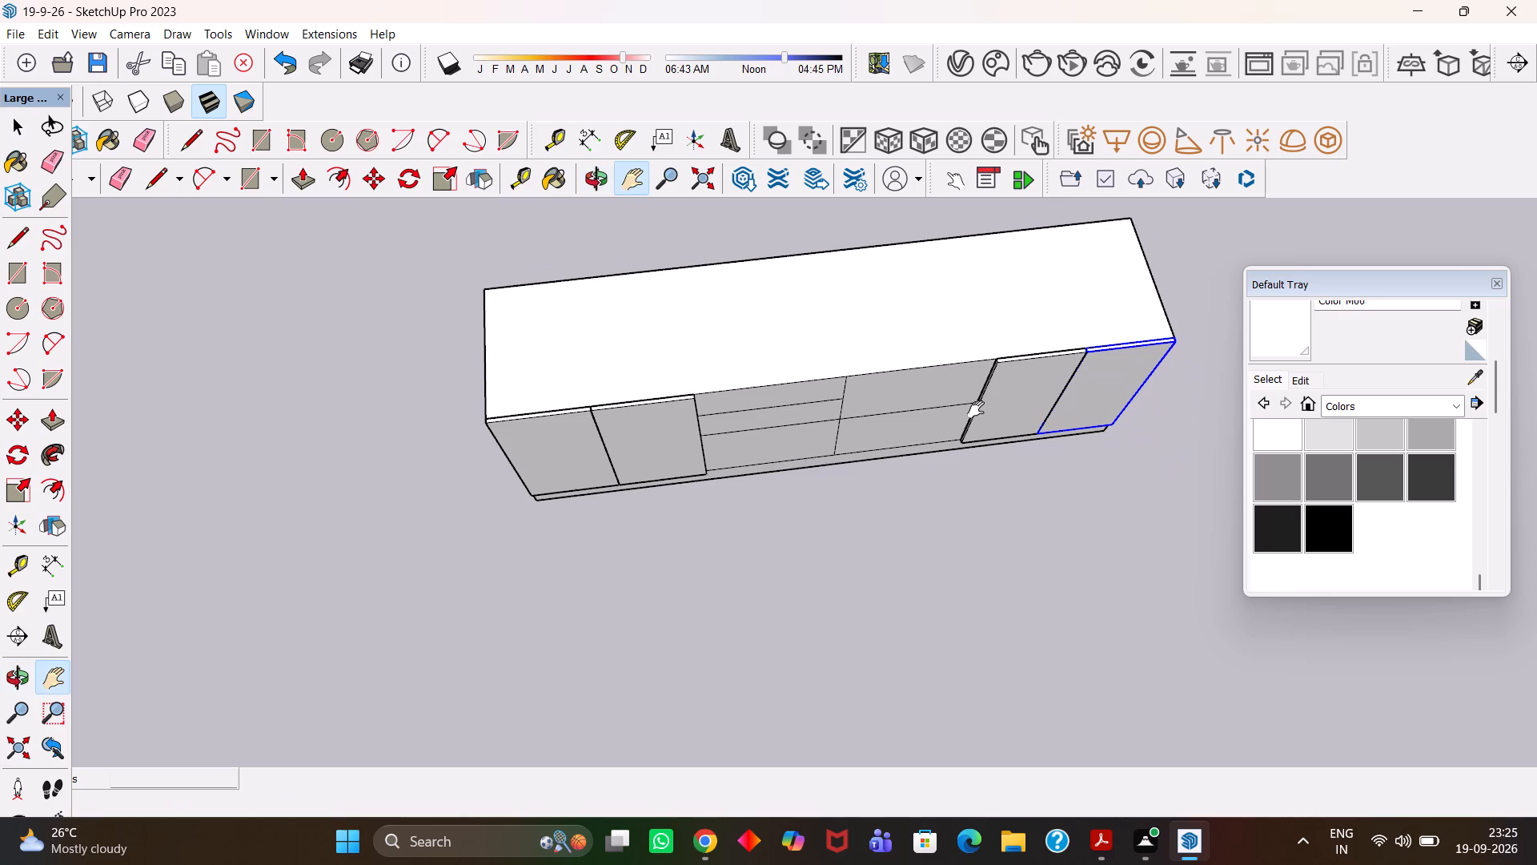
pyautogui.hotkey('ctrl', 's')
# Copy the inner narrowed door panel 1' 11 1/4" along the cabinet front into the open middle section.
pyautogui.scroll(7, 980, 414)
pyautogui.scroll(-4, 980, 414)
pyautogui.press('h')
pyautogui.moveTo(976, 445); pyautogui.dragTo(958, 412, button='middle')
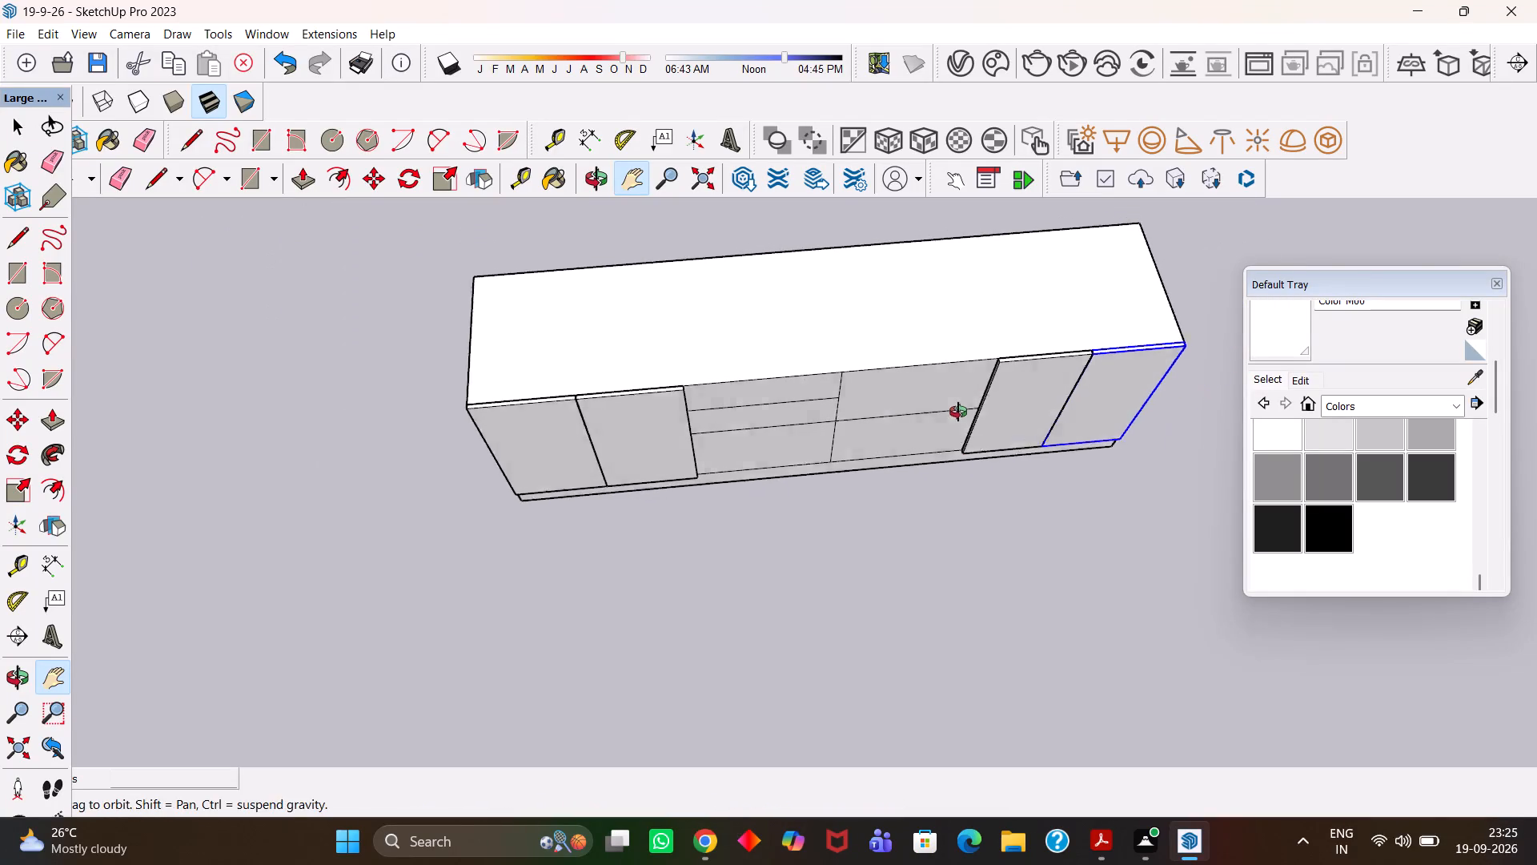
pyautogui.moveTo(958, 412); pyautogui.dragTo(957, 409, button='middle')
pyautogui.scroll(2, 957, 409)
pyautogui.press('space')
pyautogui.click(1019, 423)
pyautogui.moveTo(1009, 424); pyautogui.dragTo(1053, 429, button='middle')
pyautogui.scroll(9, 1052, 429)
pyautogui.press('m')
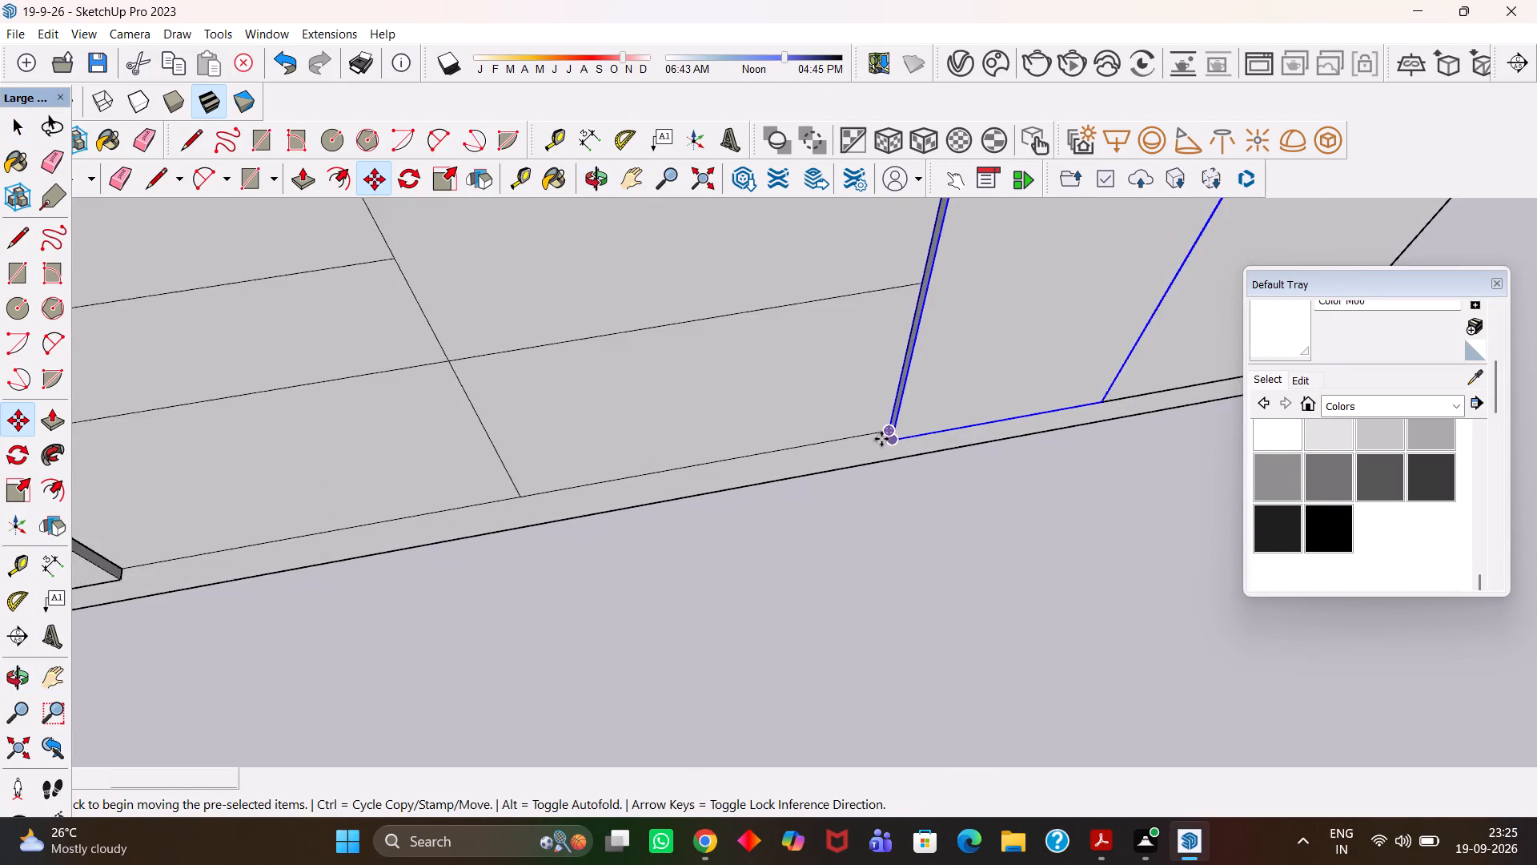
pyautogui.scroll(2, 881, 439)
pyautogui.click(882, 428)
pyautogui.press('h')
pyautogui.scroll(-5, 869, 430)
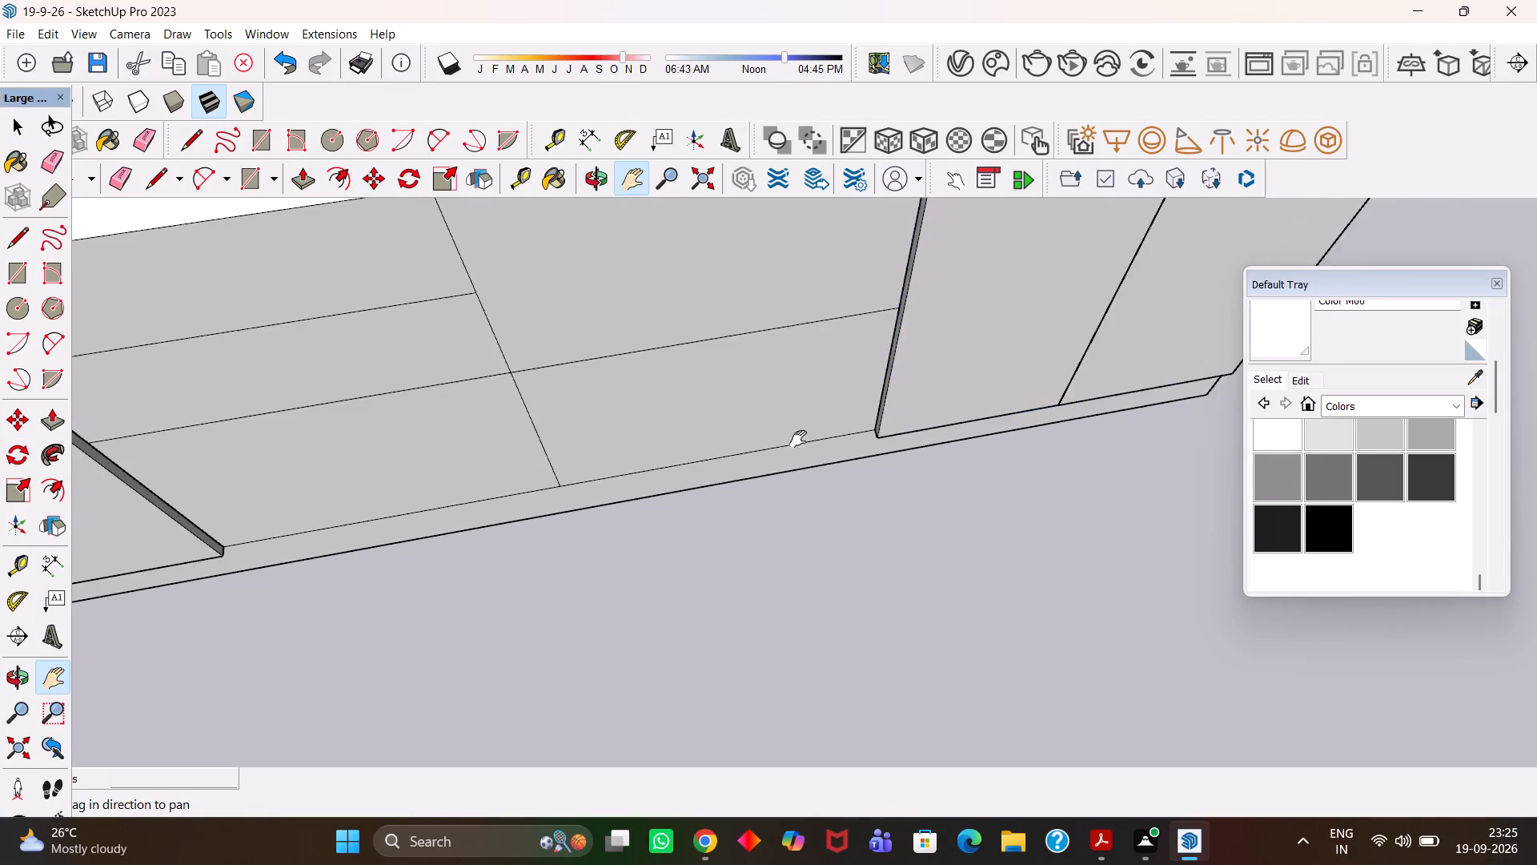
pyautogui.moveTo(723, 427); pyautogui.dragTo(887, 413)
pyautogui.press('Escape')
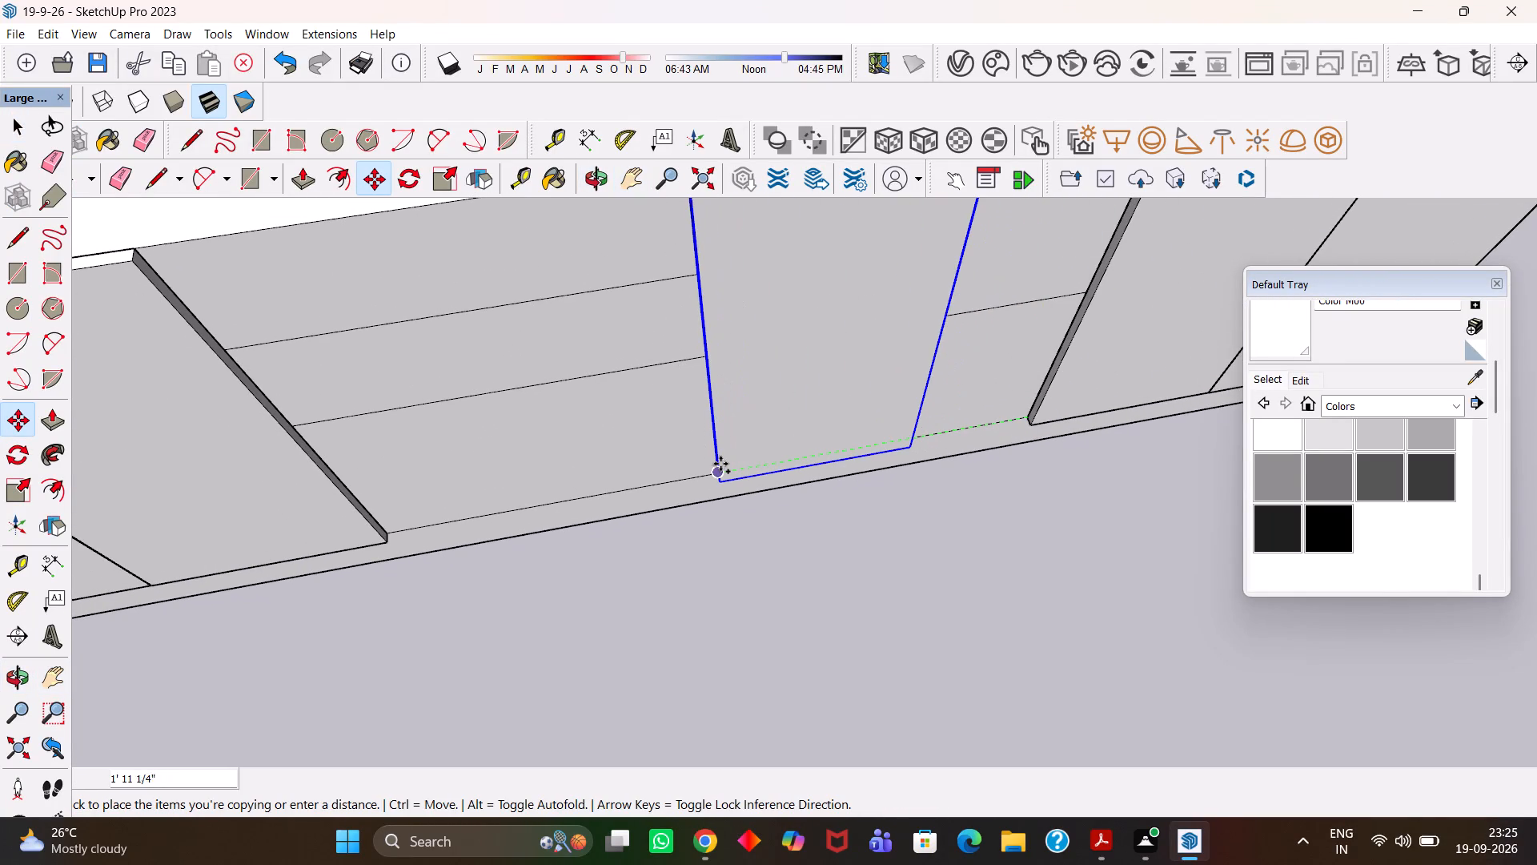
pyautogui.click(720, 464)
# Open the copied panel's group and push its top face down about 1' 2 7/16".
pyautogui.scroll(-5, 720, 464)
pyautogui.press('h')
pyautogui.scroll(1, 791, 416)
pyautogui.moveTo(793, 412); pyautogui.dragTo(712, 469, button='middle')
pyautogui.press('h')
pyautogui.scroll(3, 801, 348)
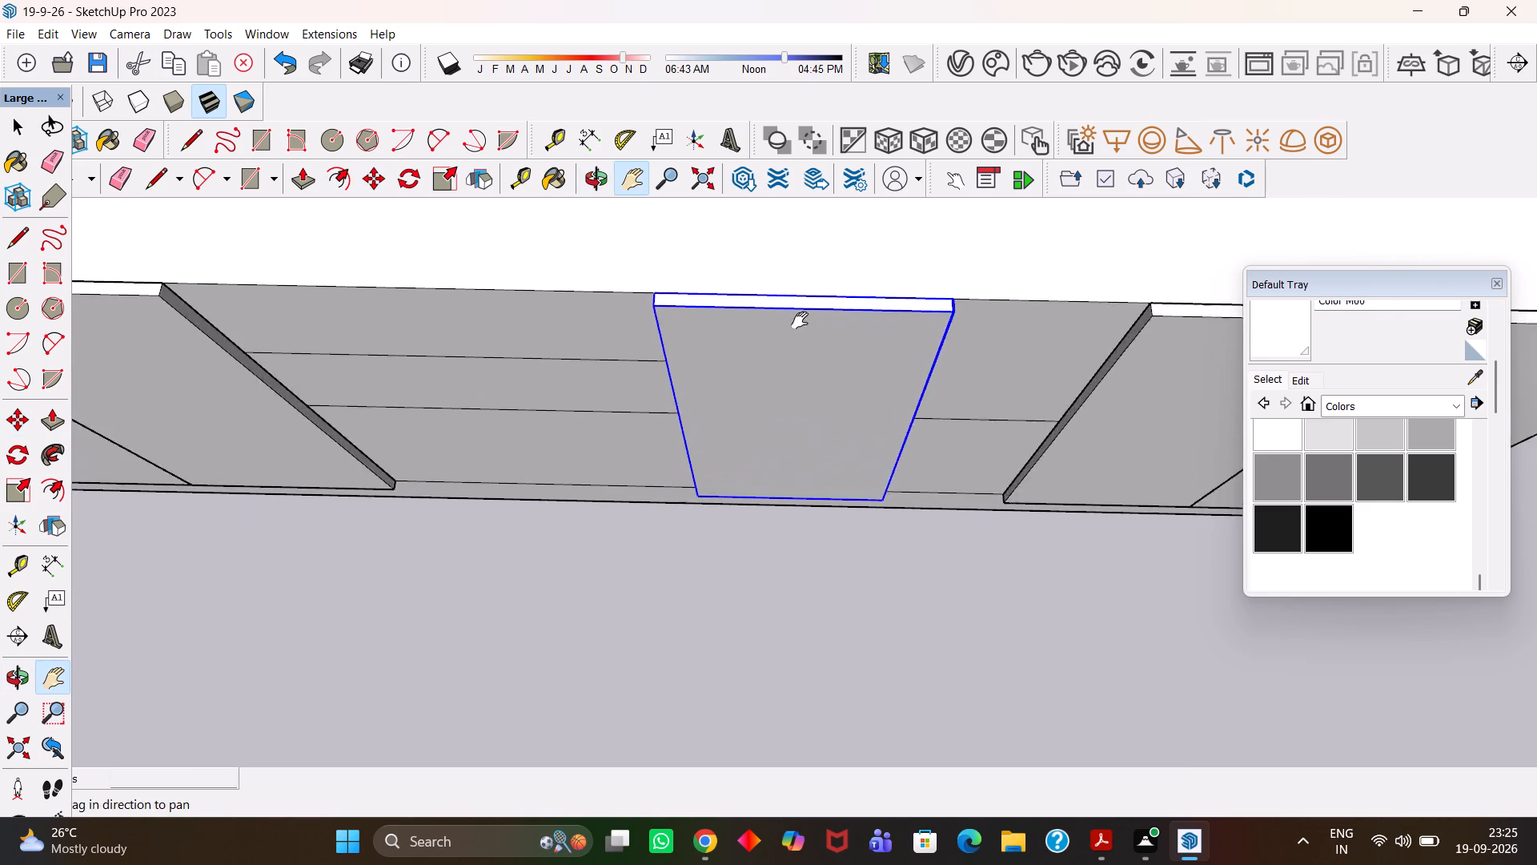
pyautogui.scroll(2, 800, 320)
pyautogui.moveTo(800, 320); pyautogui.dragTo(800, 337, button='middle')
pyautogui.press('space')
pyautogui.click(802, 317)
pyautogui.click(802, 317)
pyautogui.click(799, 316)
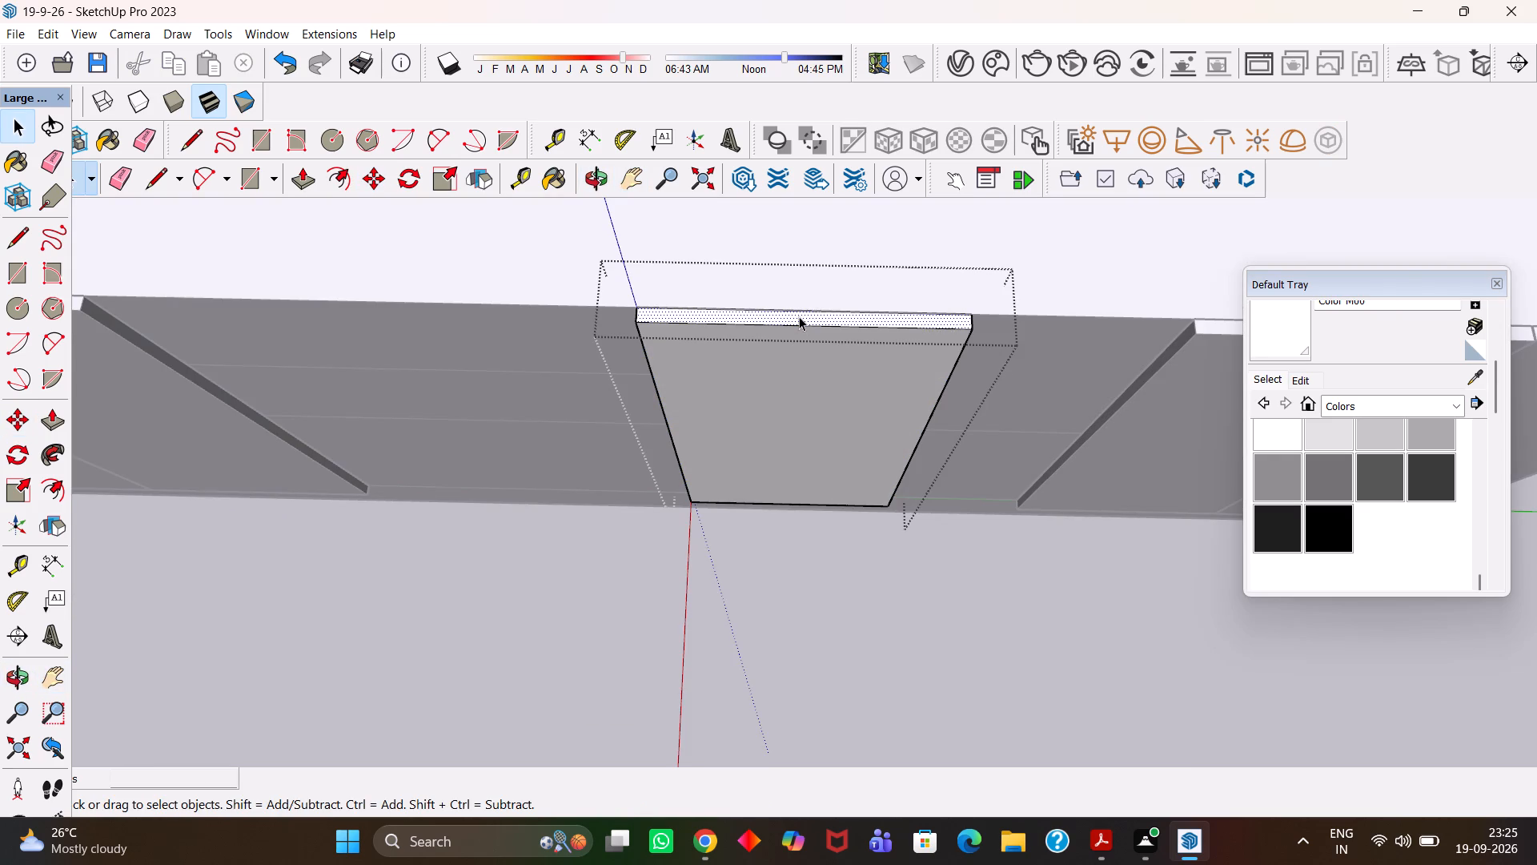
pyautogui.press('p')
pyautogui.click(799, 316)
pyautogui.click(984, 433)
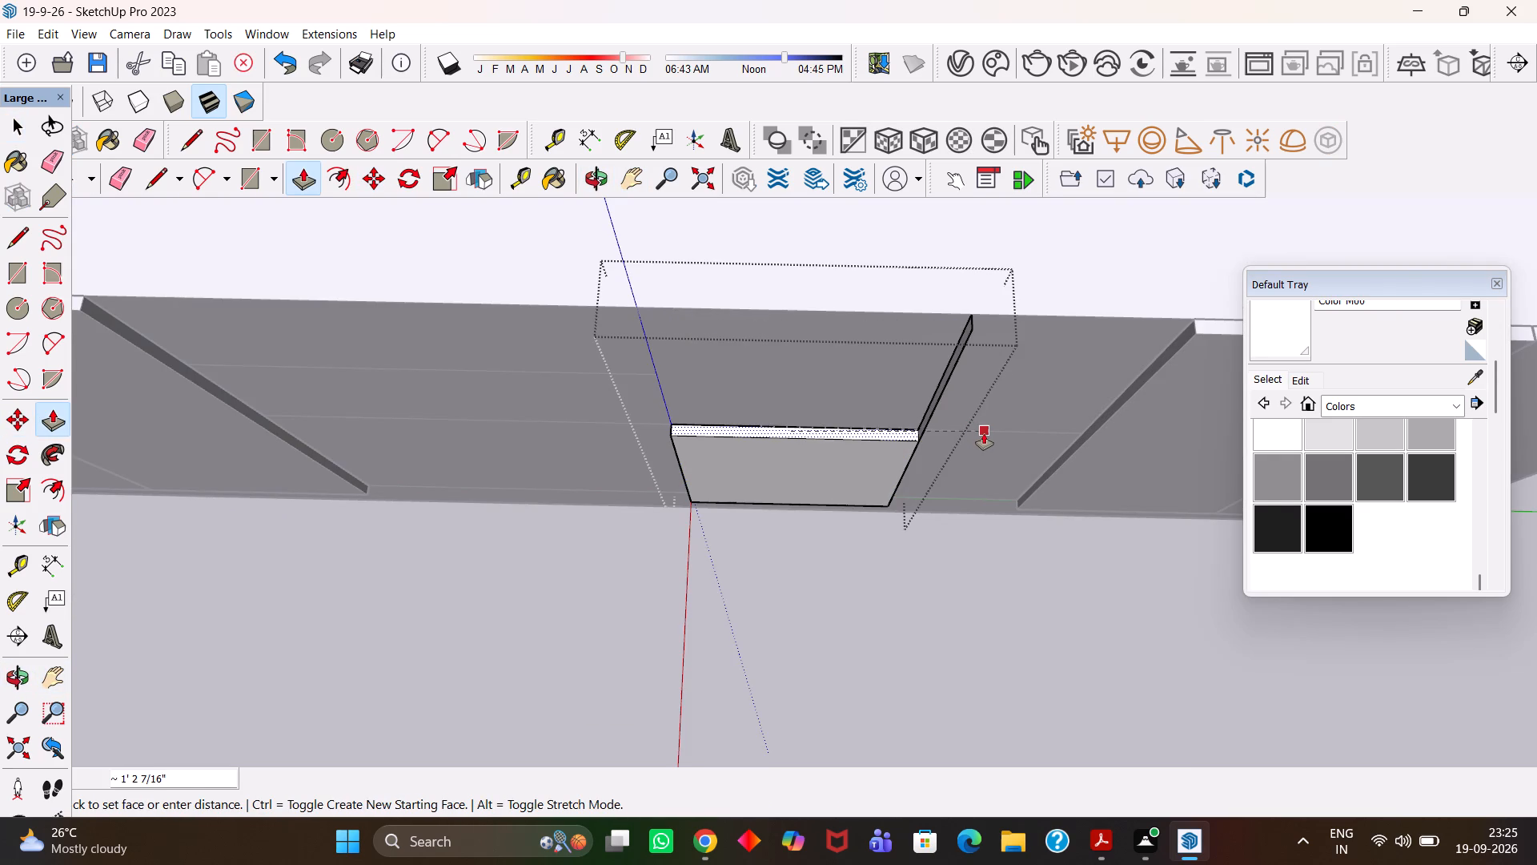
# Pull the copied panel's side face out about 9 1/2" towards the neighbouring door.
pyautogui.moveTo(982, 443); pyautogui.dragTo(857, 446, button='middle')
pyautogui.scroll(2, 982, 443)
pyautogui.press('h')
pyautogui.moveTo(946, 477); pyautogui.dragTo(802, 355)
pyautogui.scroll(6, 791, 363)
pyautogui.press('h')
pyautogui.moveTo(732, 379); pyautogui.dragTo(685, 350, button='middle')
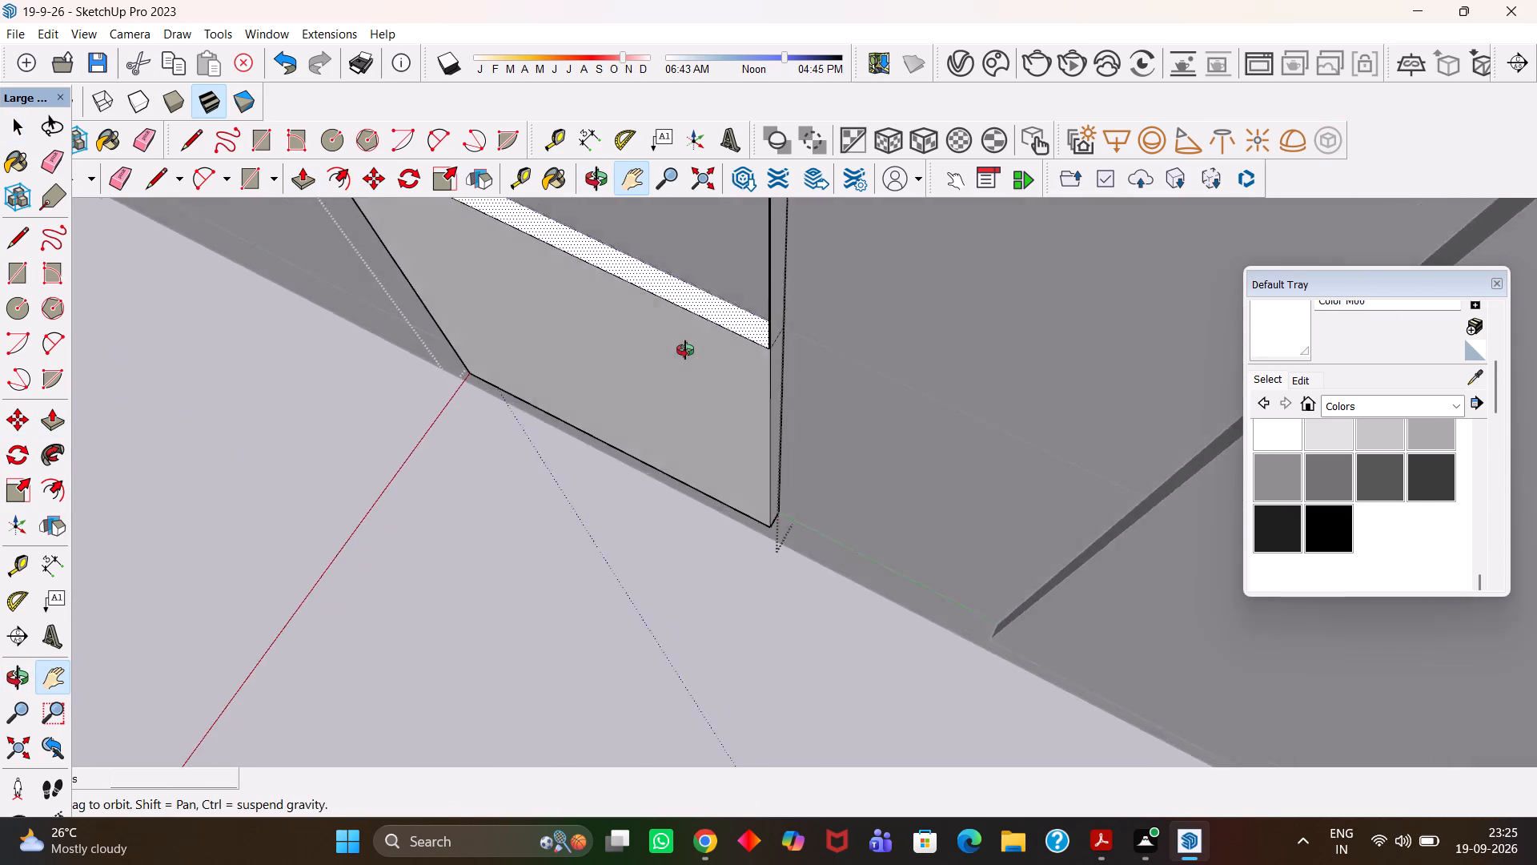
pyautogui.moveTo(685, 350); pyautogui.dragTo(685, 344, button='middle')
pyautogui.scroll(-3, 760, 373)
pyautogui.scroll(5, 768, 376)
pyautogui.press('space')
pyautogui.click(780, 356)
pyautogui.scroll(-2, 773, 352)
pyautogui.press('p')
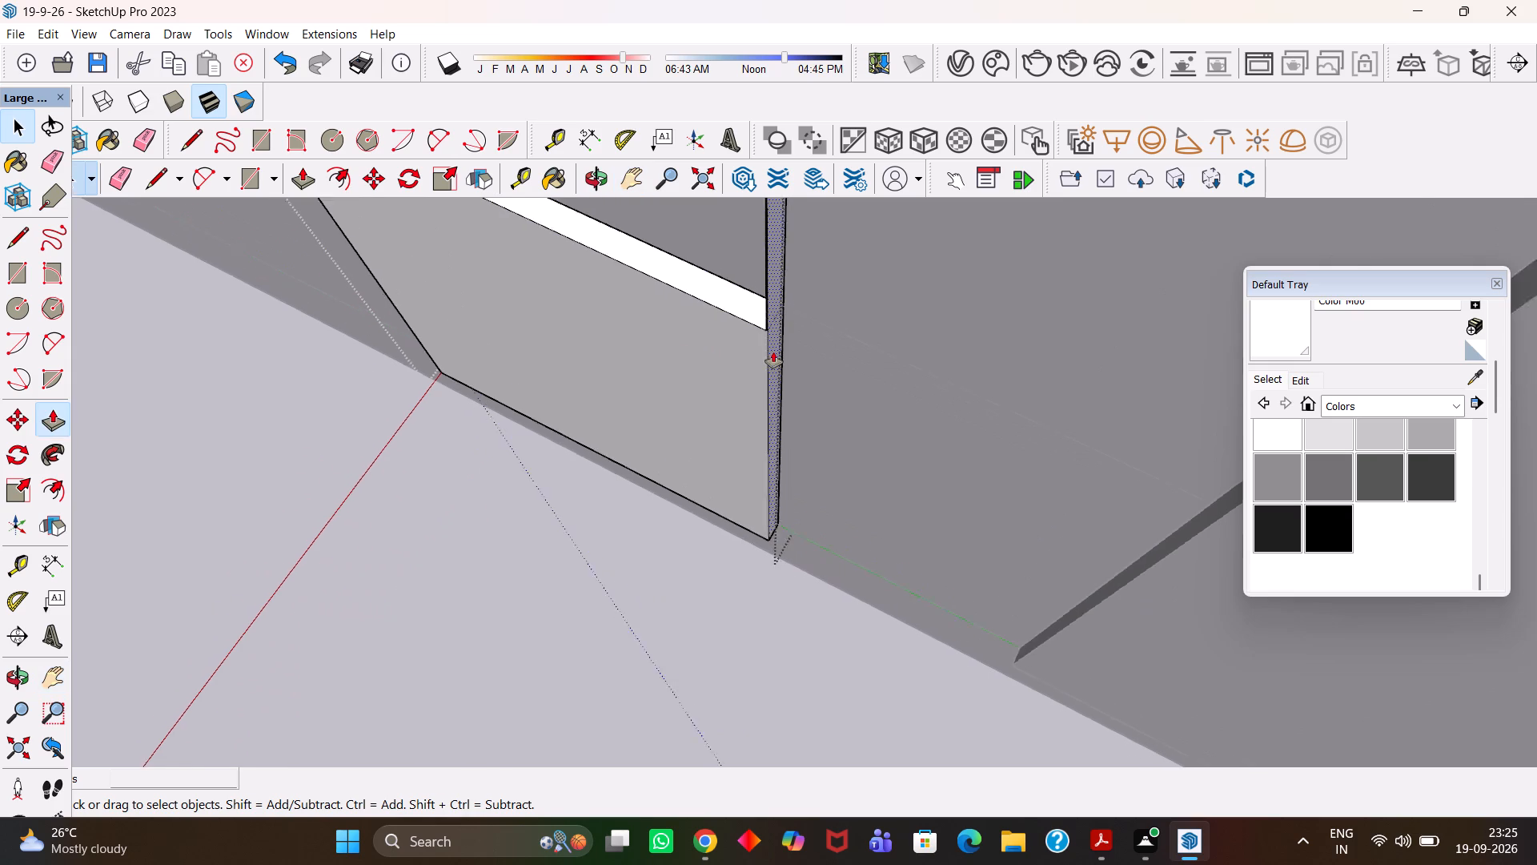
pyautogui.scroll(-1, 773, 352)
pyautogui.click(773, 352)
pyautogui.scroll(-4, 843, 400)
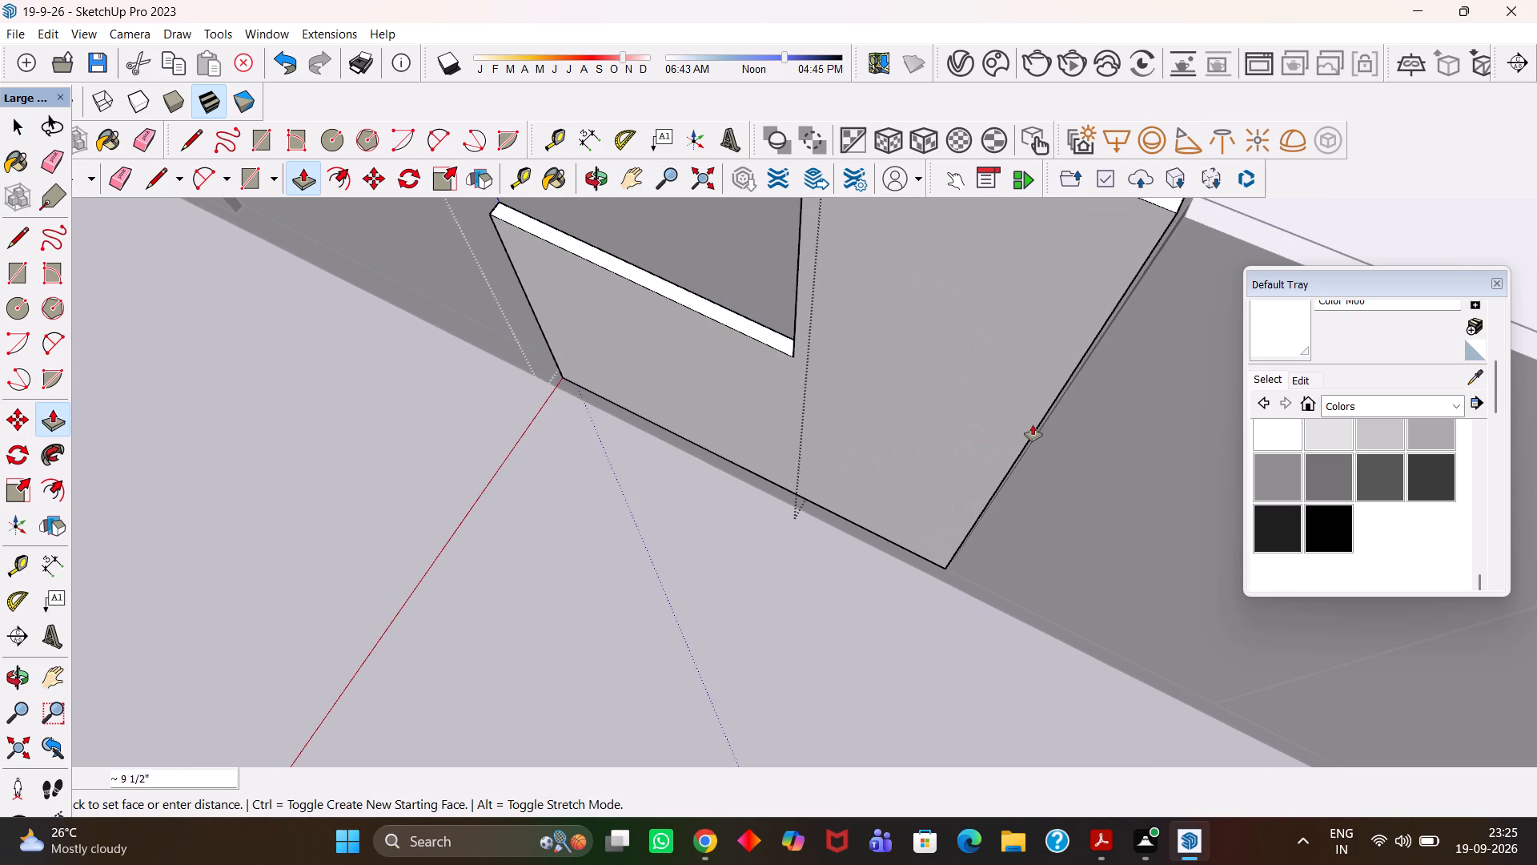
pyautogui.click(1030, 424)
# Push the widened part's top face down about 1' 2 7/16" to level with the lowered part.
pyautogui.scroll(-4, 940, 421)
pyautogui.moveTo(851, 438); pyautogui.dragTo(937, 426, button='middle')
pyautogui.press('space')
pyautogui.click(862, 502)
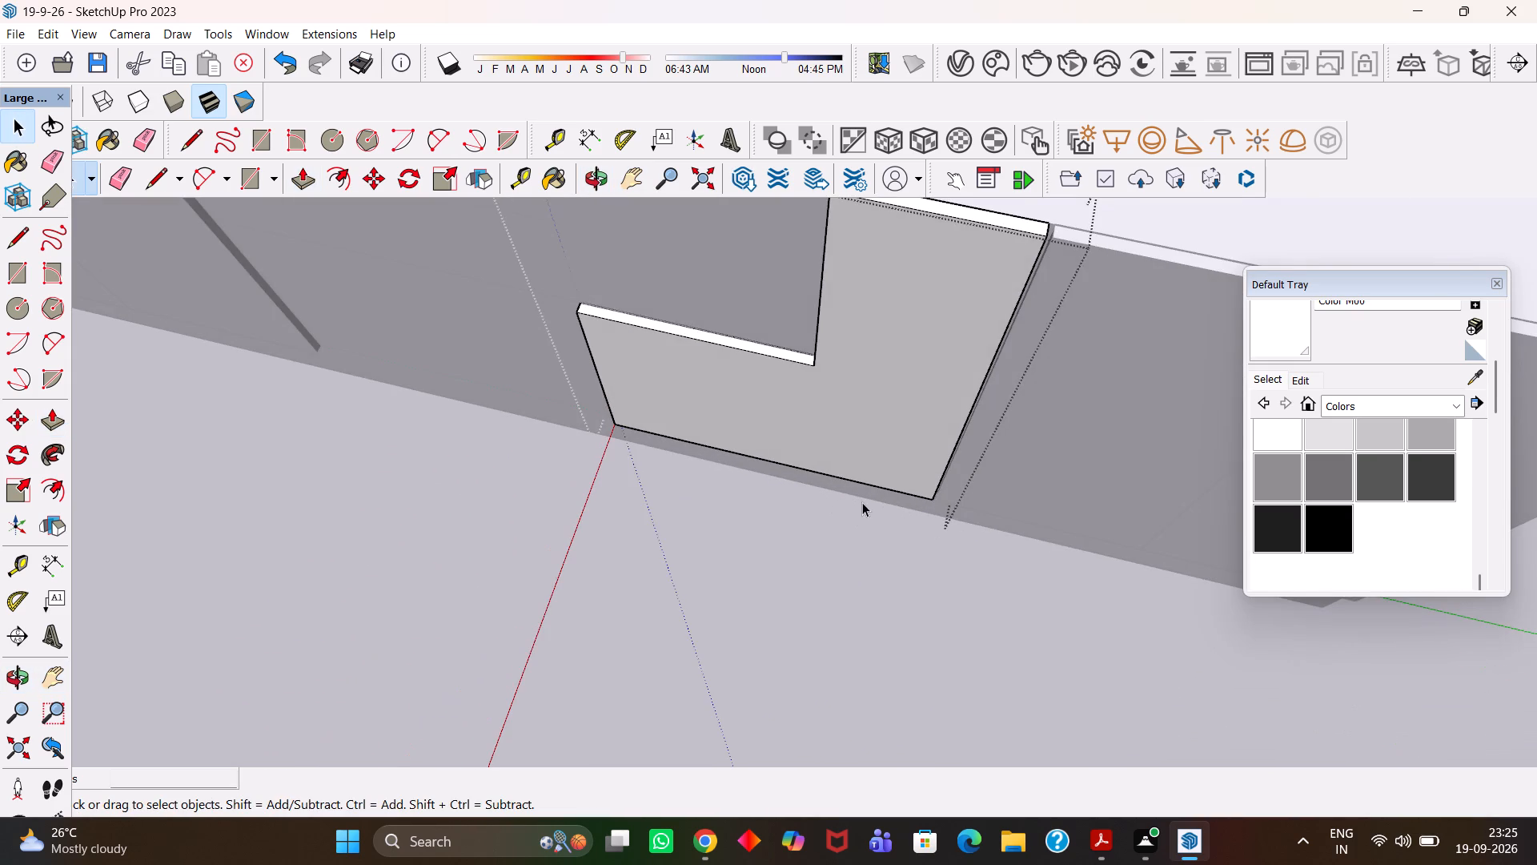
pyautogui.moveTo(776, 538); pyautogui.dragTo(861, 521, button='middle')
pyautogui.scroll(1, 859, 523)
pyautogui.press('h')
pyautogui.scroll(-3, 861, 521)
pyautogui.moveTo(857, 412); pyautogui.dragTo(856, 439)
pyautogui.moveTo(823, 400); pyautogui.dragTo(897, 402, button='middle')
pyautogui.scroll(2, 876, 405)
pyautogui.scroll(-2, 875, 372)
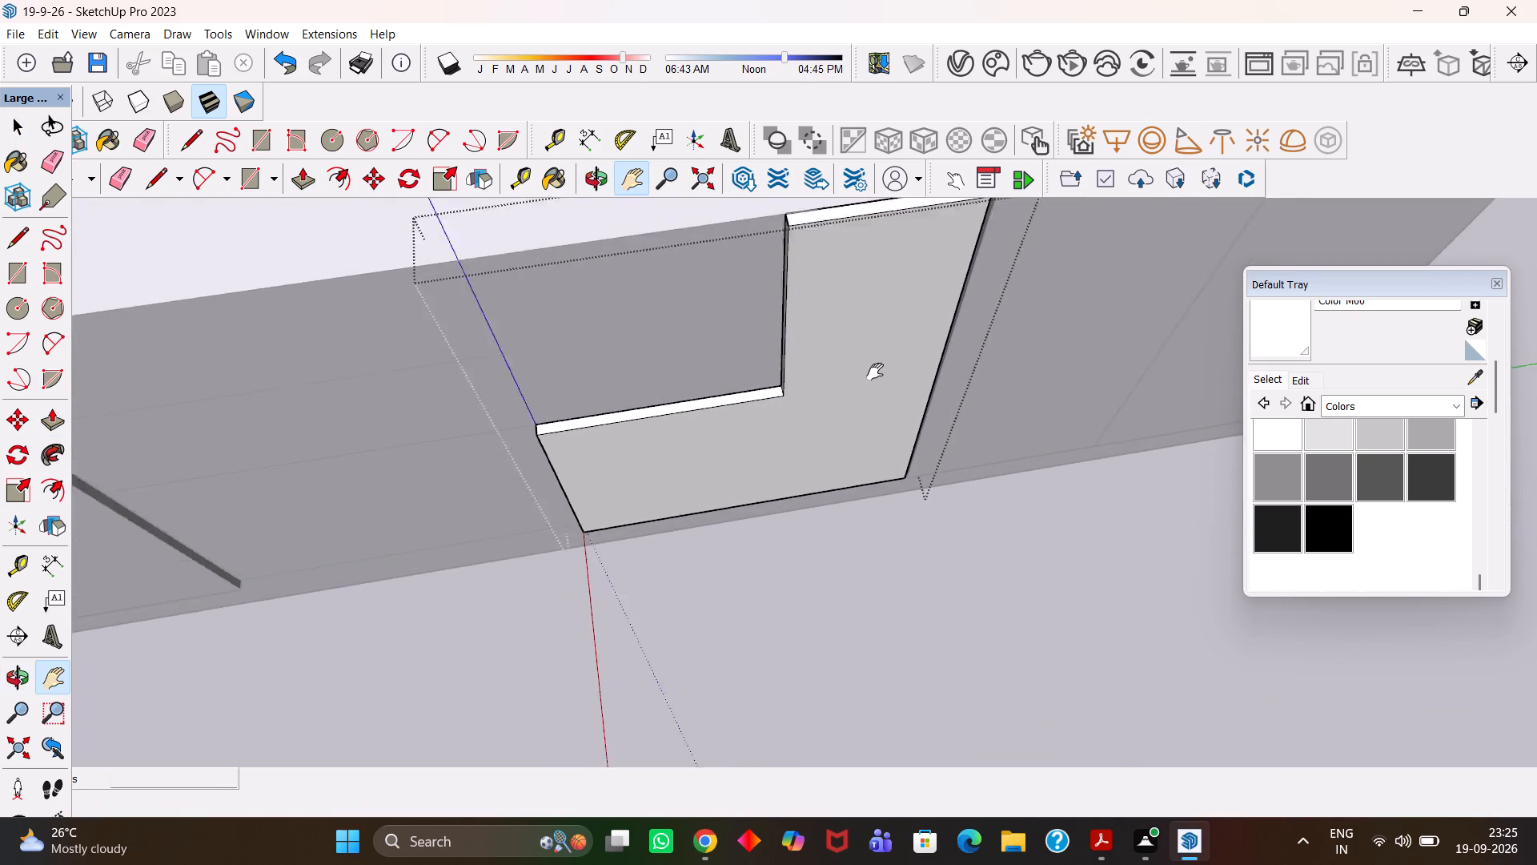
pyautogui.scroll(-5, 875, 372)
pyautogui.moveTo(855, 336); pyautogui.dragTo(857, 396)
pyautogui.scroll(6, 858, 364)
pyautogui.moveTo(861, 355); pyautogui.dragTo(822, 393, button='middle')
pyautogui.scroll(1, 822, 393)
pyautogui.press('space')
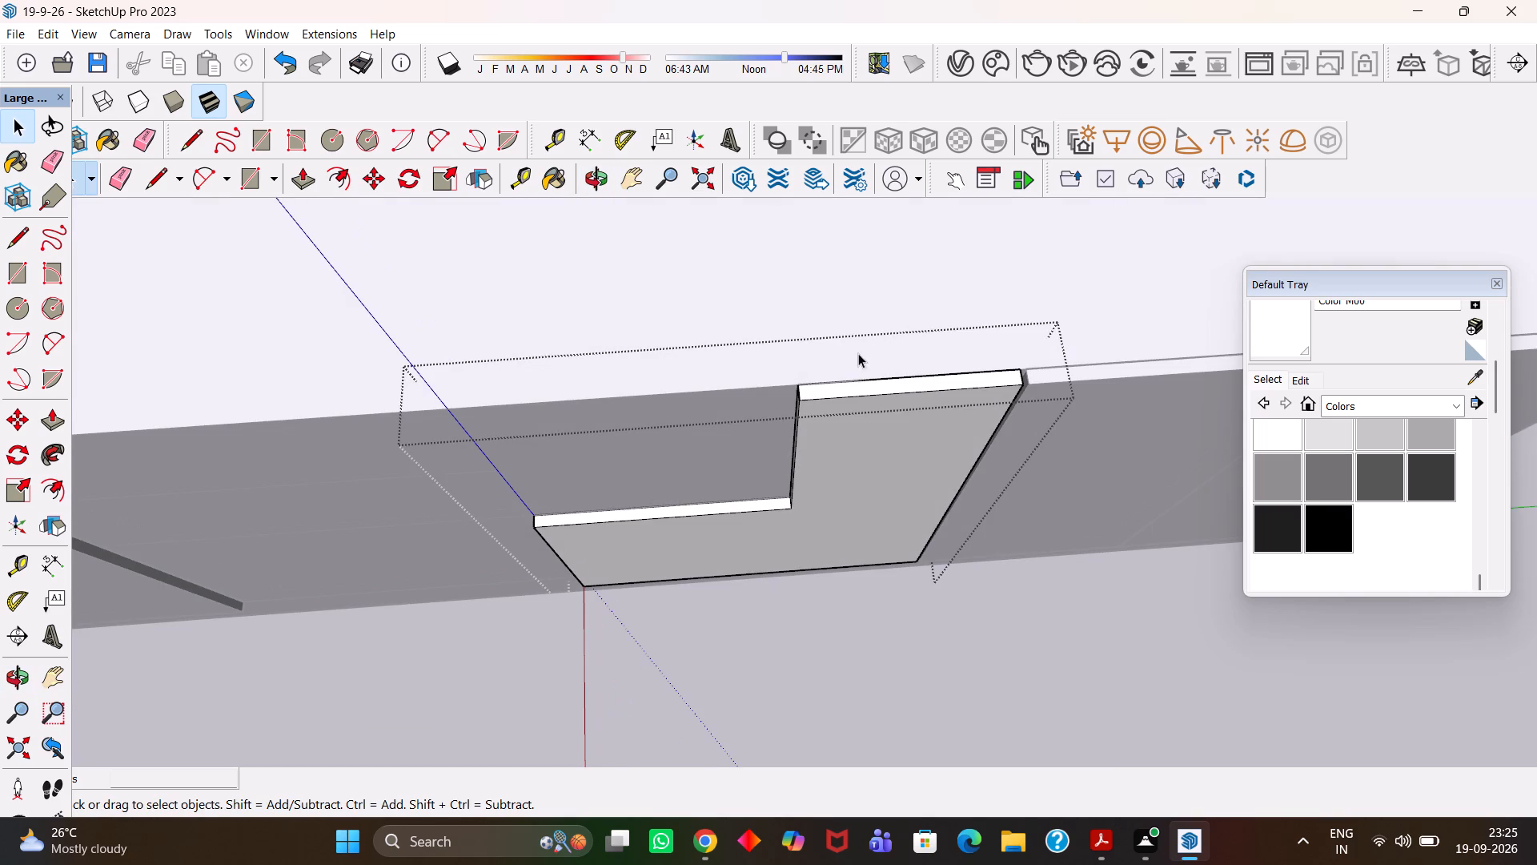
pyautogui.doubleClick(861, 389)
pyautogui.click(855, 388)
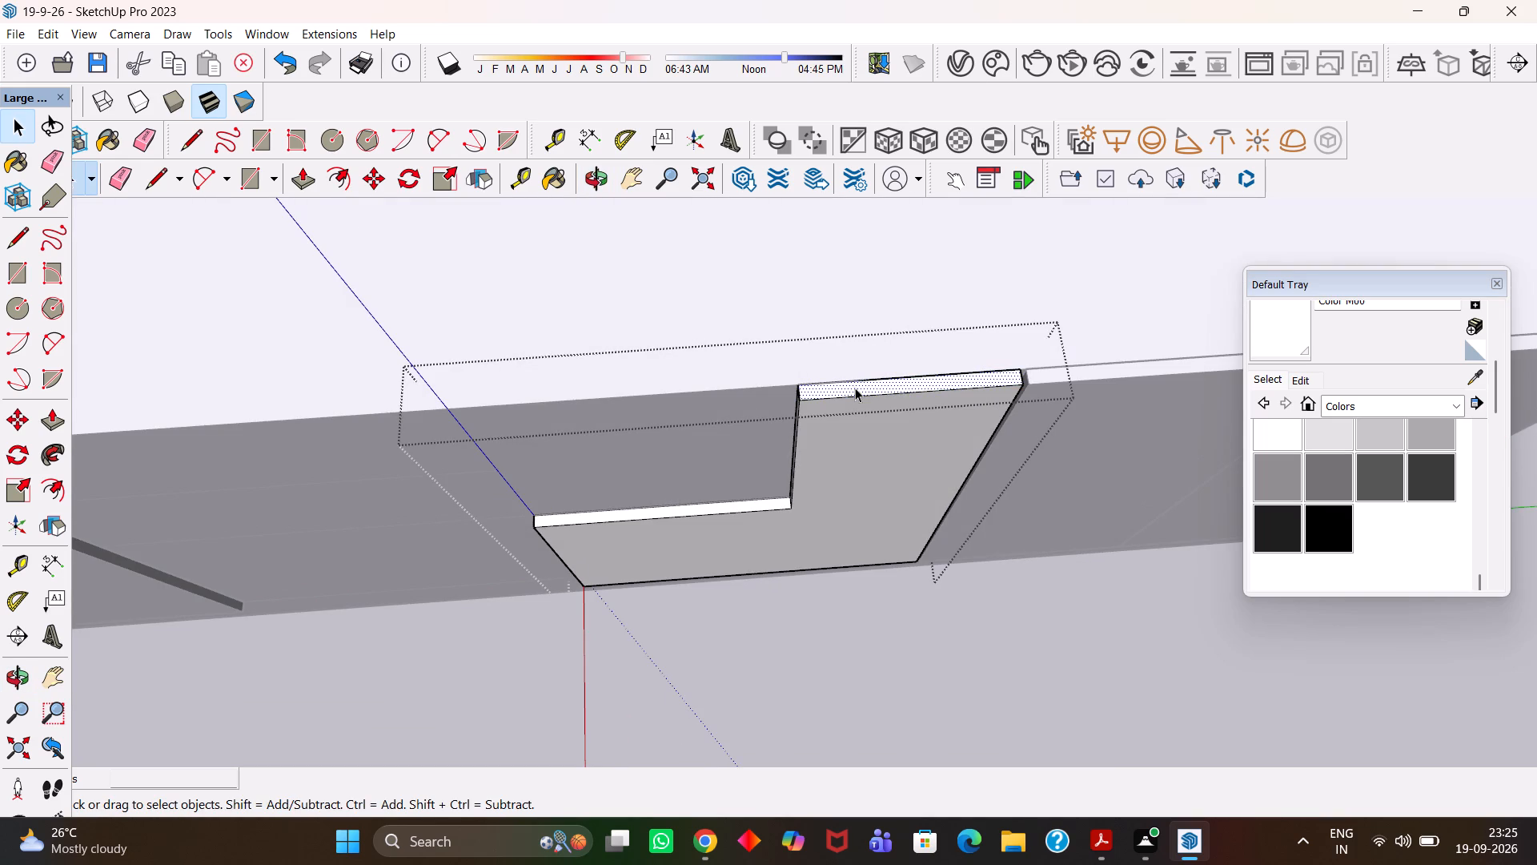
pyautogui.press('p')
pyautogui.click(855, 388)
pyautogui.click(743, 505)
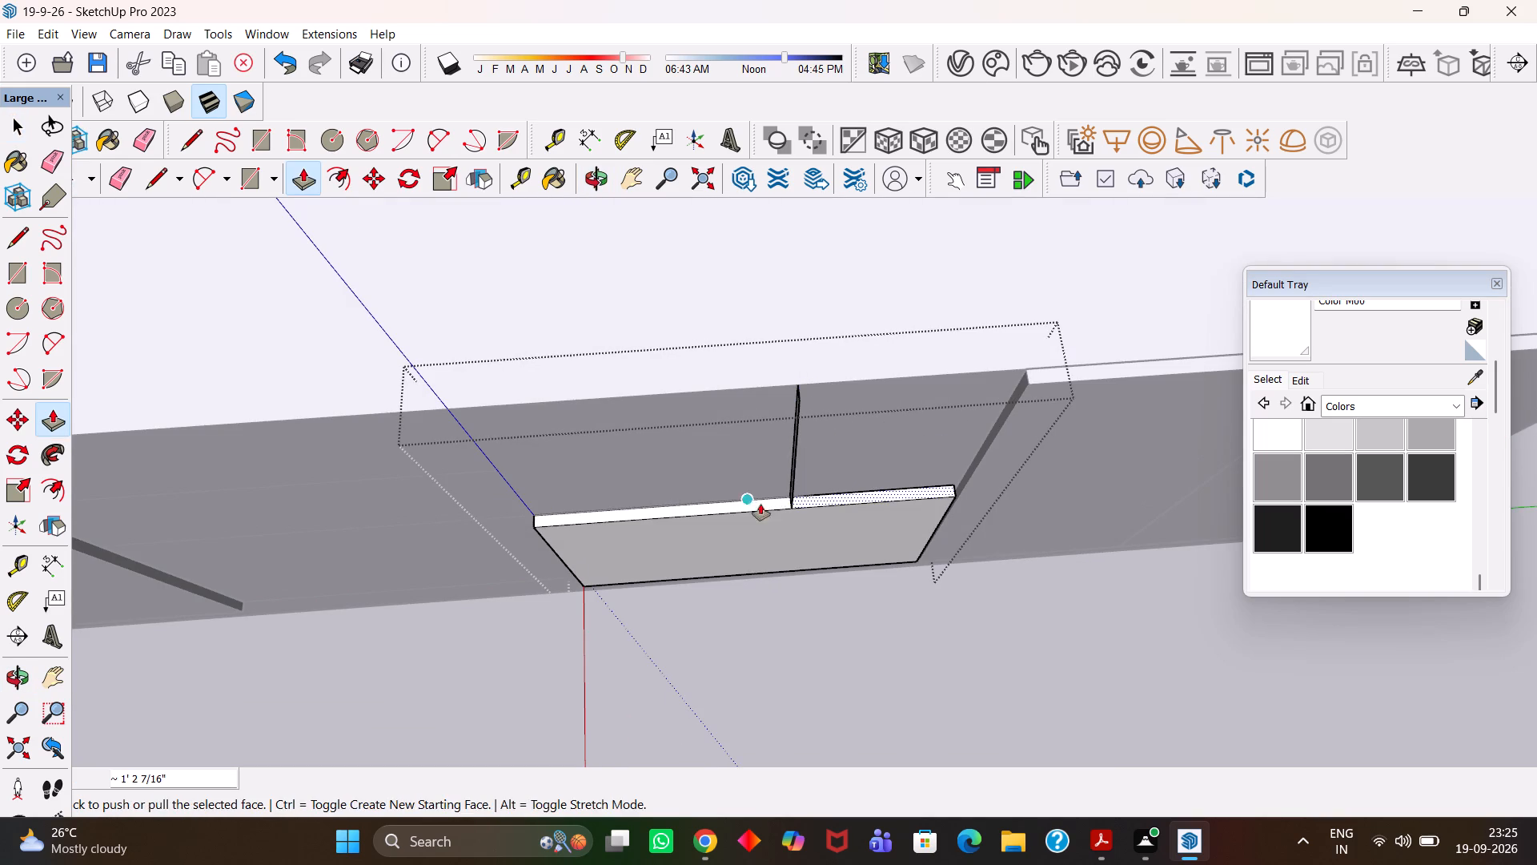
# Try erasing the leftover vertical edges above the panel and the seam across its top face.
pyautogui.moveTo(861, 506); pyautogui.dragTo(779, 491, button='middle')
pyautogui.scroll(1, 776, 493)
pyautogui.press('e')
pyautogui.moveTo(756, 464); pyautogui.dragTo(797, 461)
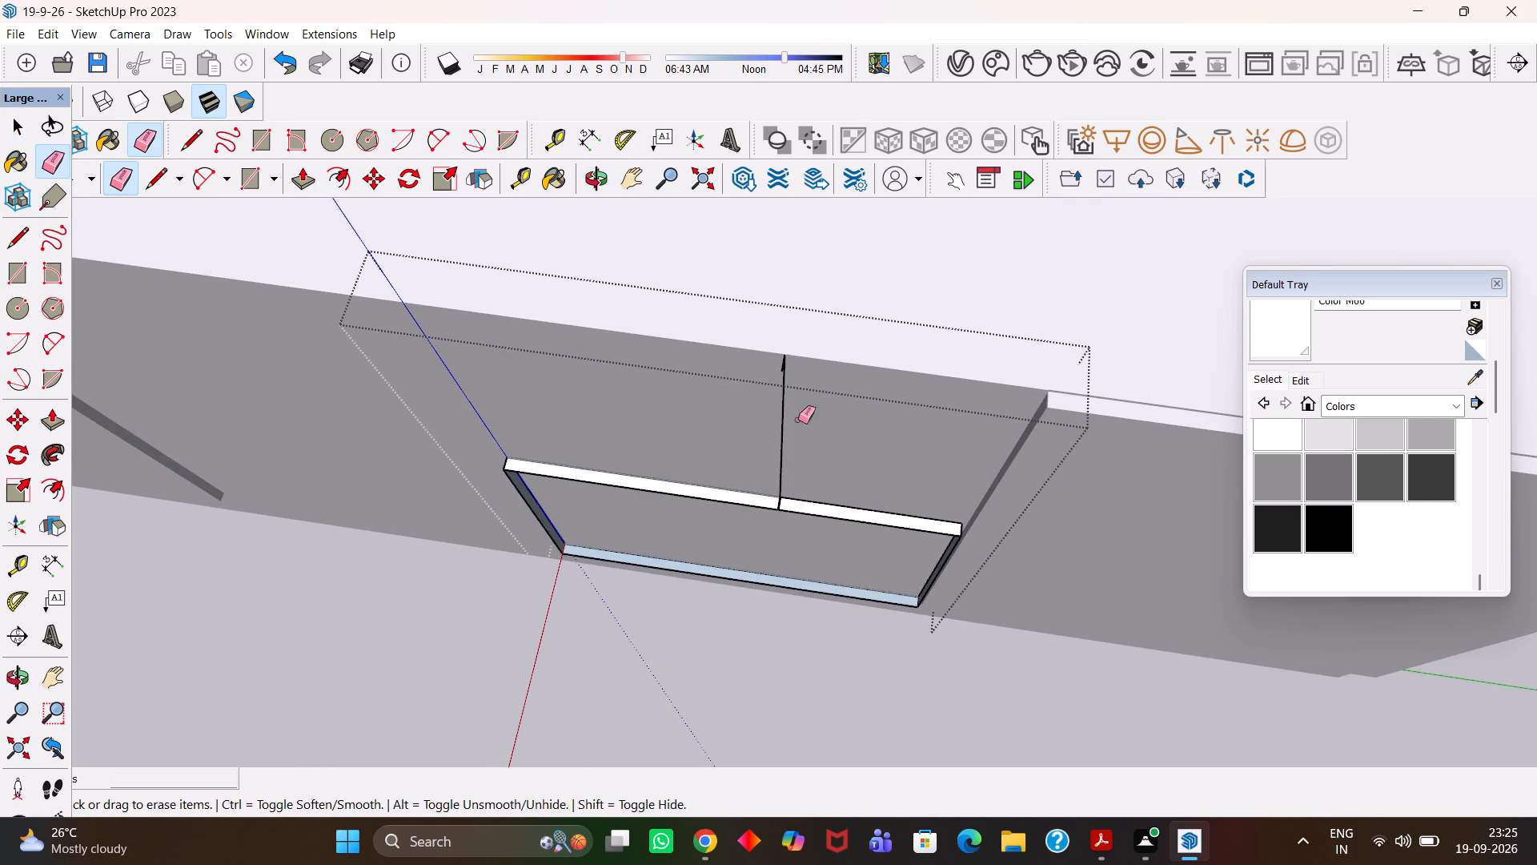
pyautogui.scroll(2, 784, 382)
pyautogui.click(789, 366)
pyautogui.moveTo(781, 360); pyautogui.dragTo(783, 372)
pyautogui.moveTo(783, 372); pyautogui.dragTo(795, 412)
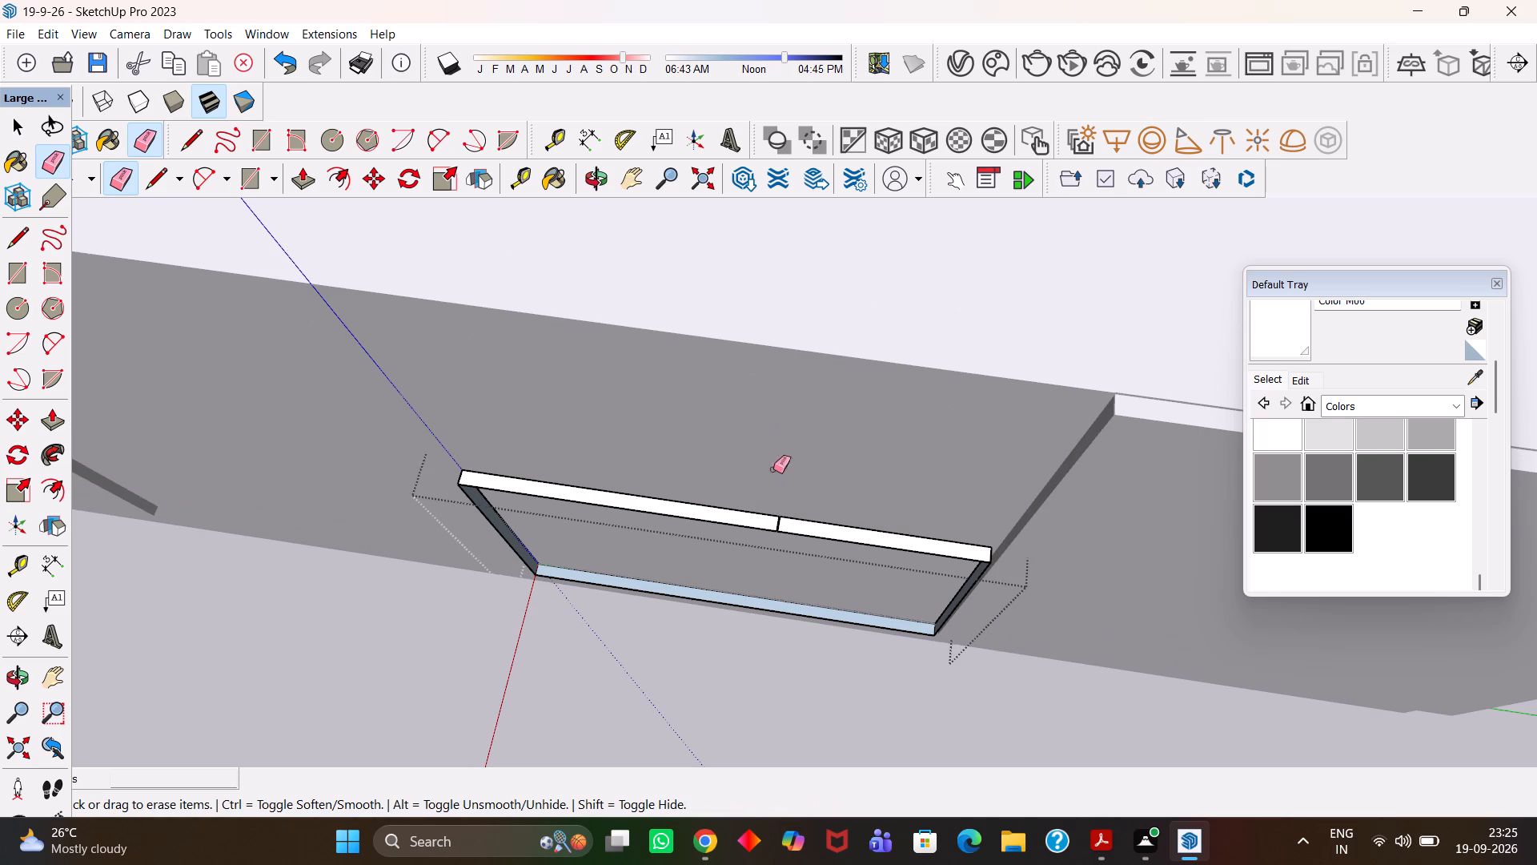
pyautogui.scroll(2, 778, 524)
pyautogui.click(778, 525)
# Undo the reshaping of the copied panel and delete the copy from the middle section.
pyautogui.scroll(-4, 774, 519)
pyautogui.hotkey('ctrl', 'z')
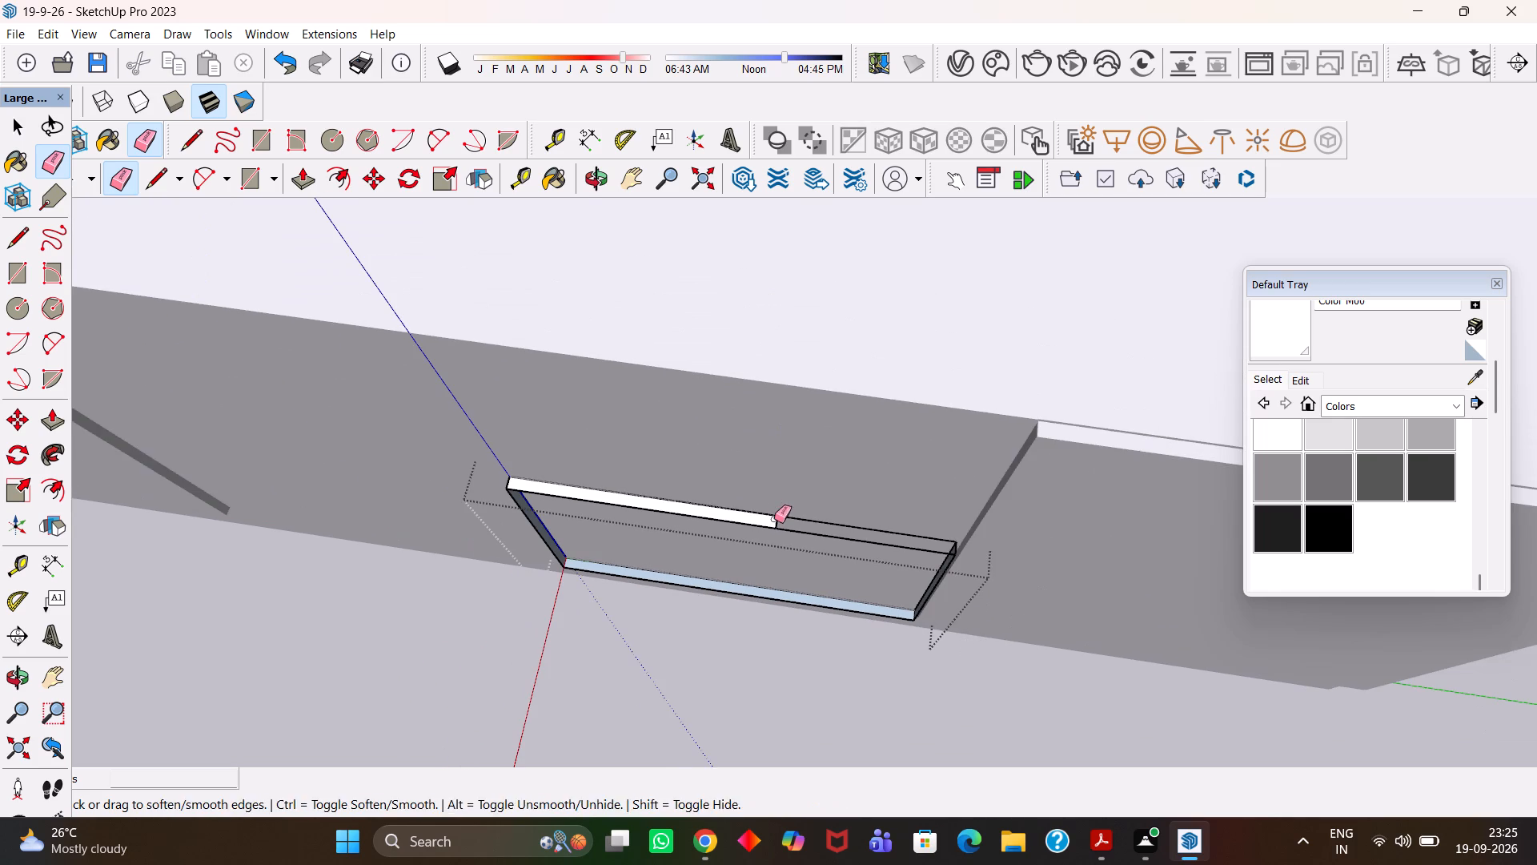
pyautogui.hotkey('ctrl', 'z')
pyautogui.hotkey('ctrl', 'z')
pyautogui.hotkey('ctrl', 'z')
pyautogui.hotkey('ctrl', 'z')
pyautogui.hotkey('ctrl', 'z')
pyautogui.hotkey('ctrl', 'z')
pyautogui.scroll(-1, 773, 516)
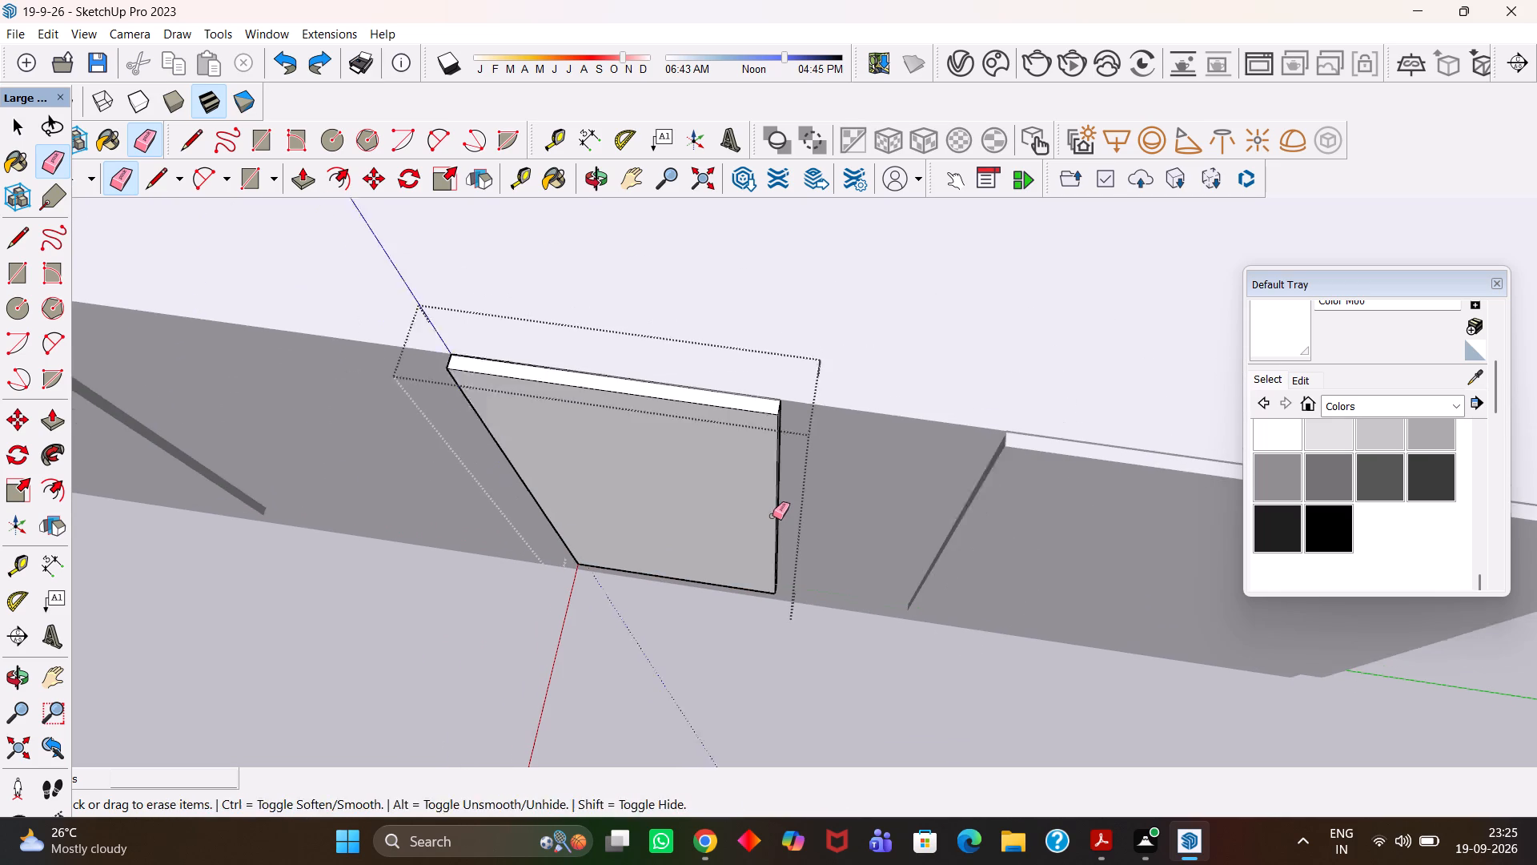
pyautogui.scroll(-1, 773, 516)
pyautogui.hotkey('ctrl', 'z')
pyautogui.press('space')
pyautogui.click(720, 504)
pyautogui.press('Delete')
# Open the cabinet group and copy the lower drawer face beside the far-end doors out in front of the cabinet.
pyautogui.scroll(-4, 720, 497)
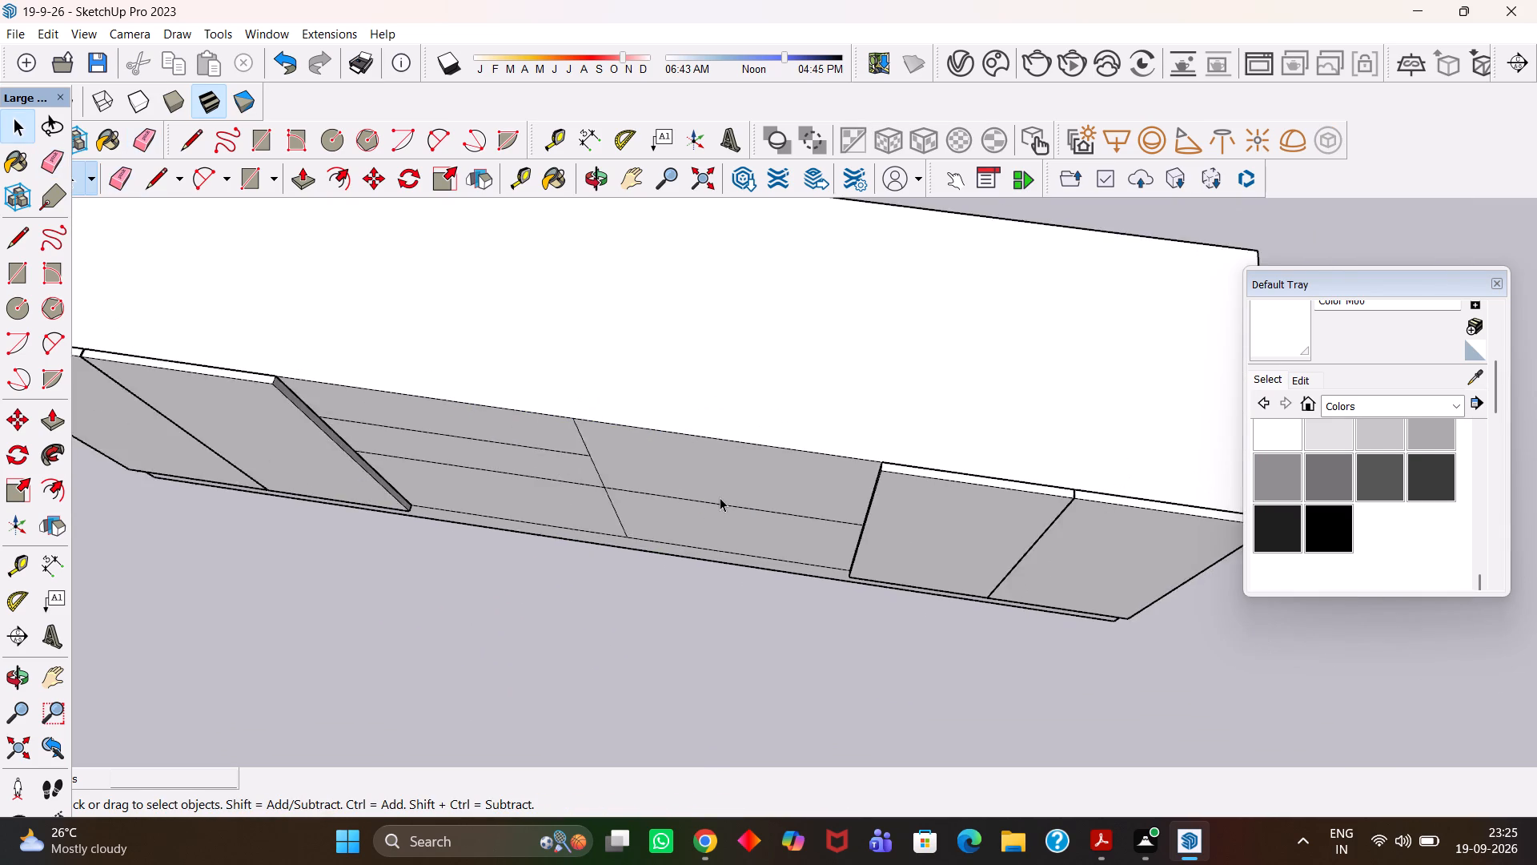
pyautogui.moveTo(707, 502); pyautogui.dragTo(820, 509, button='middle')
pyautogui.scroll(1, 820, 509)
pyautogui.press('h')
pyautogui.scroll(-3, 811, 511)
pyautogui.moveTo(775, 512); pyautogui.dragTo(793, 435)
pyautogui.moveTo(815, 472); pyautogui.dragTo(706, 473, button='middle')
pyautogui.scroll(1, 706, 473)
pyautogui.press('space')
pyautogui.click(786, 478)
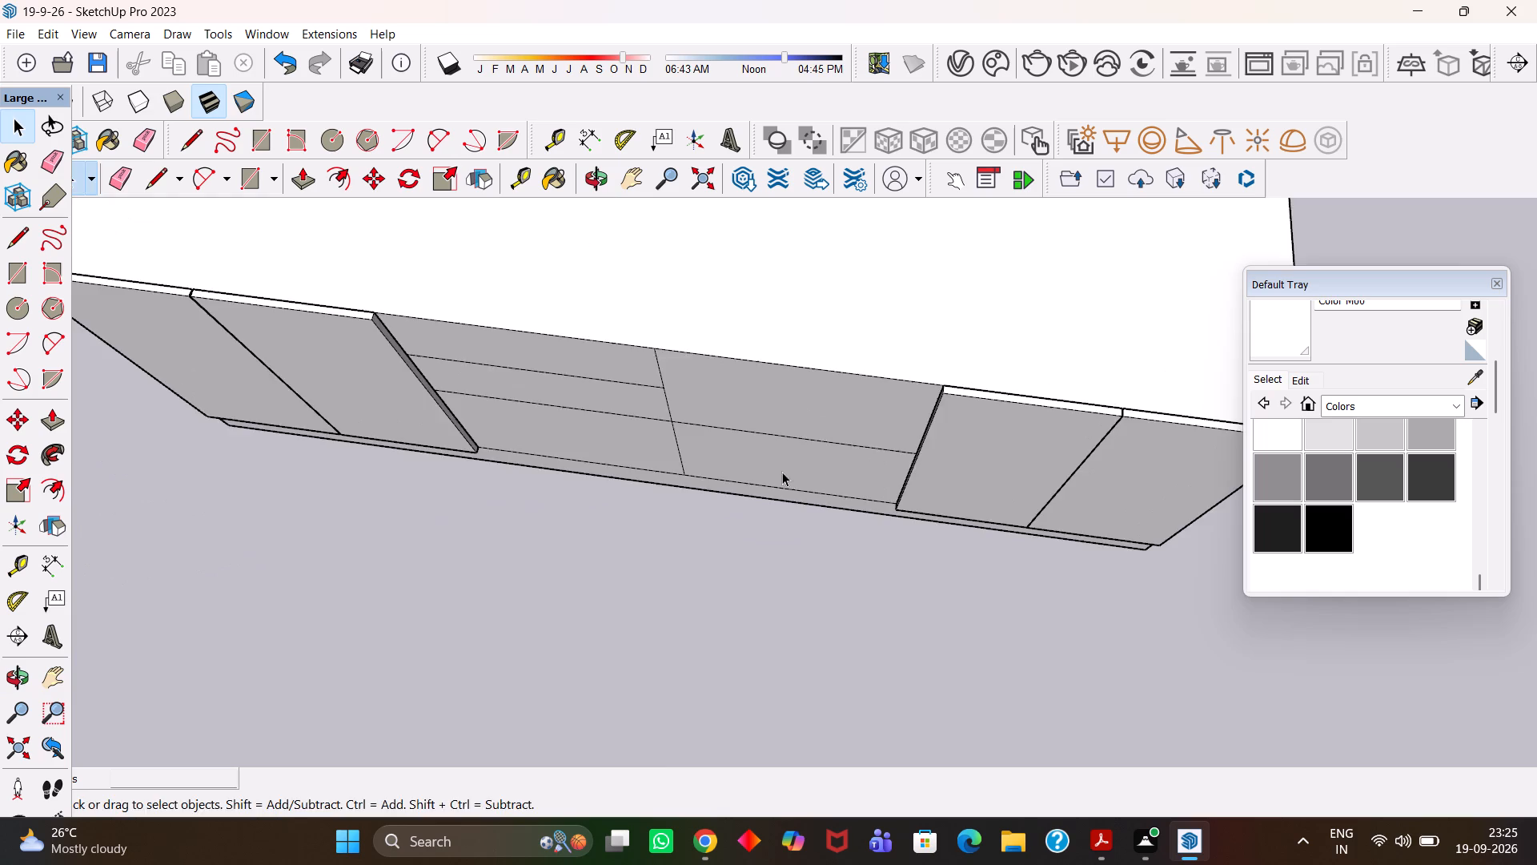
pyautogui.moveTo(798, 470); pyautogui.dragTo(855, 460, button='middle')
pyautogui.scroll(1, 855, 460)
pyautogui.doubleClick(811, 466)
pyautogui.click(783, 465)
pyautogui.moveTo(783, 465); pyautogui.dragTo(807, 486, button='middle')
pyautogui.scroll(1, 807, 486)
pyautogui.press('m')
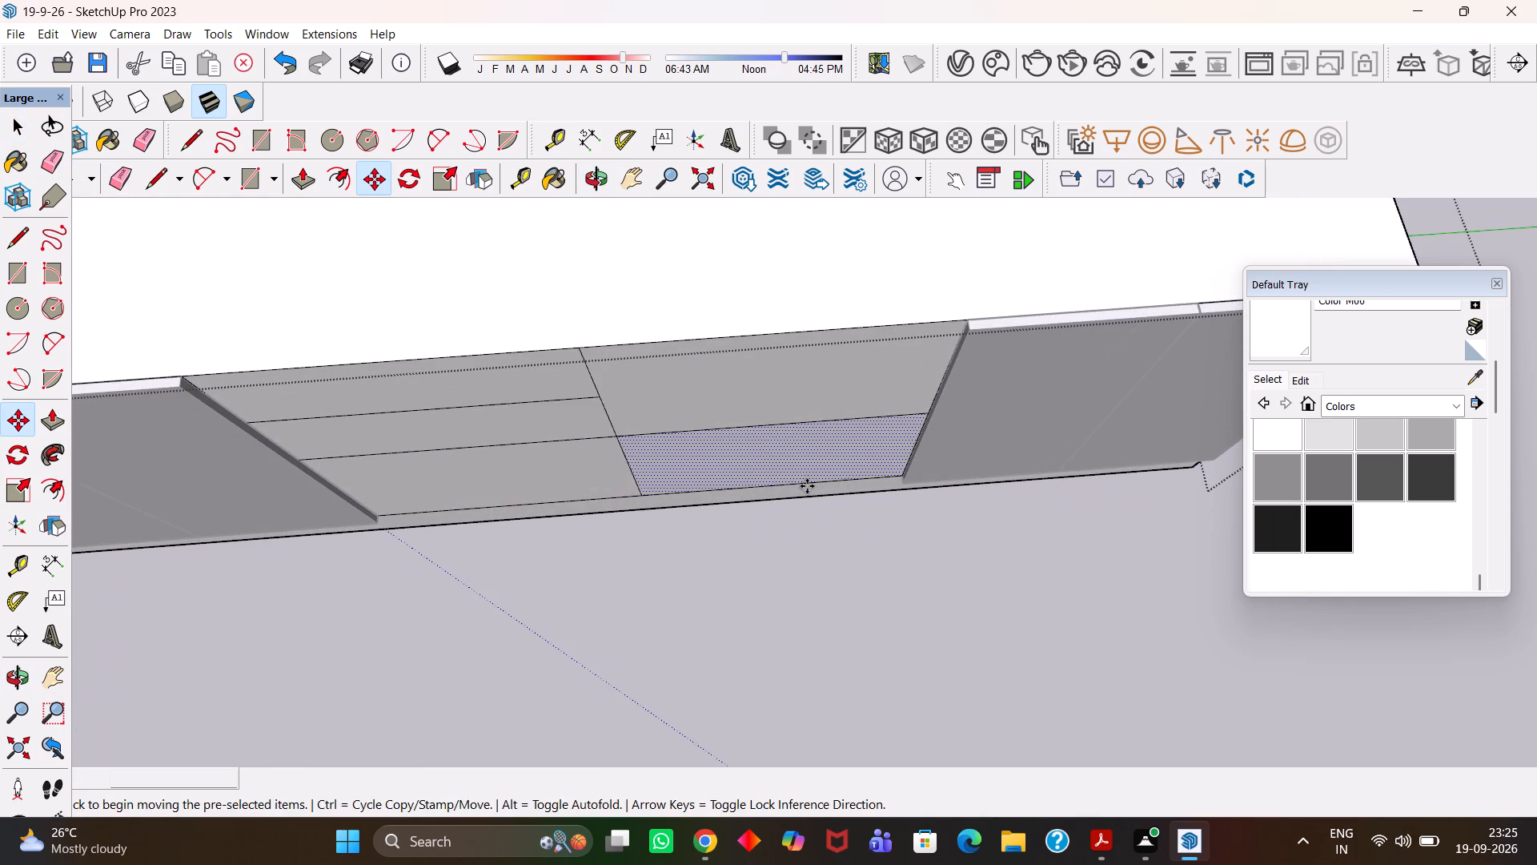
pyautogui.click(807, 486)
pyautogui.click(834, 624)
# Extrude the copied drawer face 18 mm with Push/Pull.
pyautogui.scroll(1, 826, 605)
pyautogui.press('p')
pyautogui.click(826, 605)
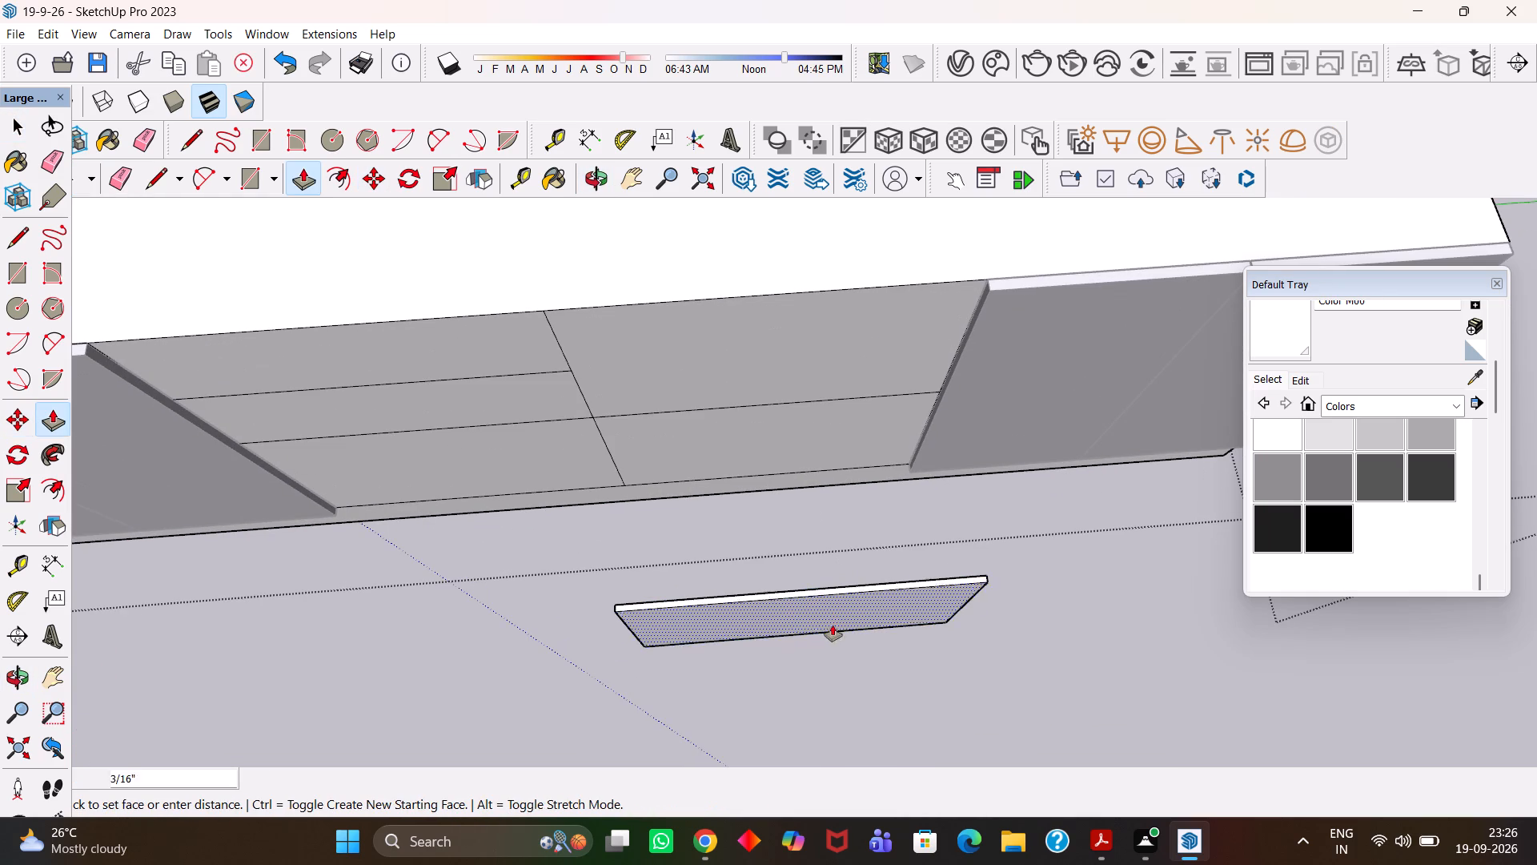
pyautogui.write('18mm')
pyautogui.press('Return')
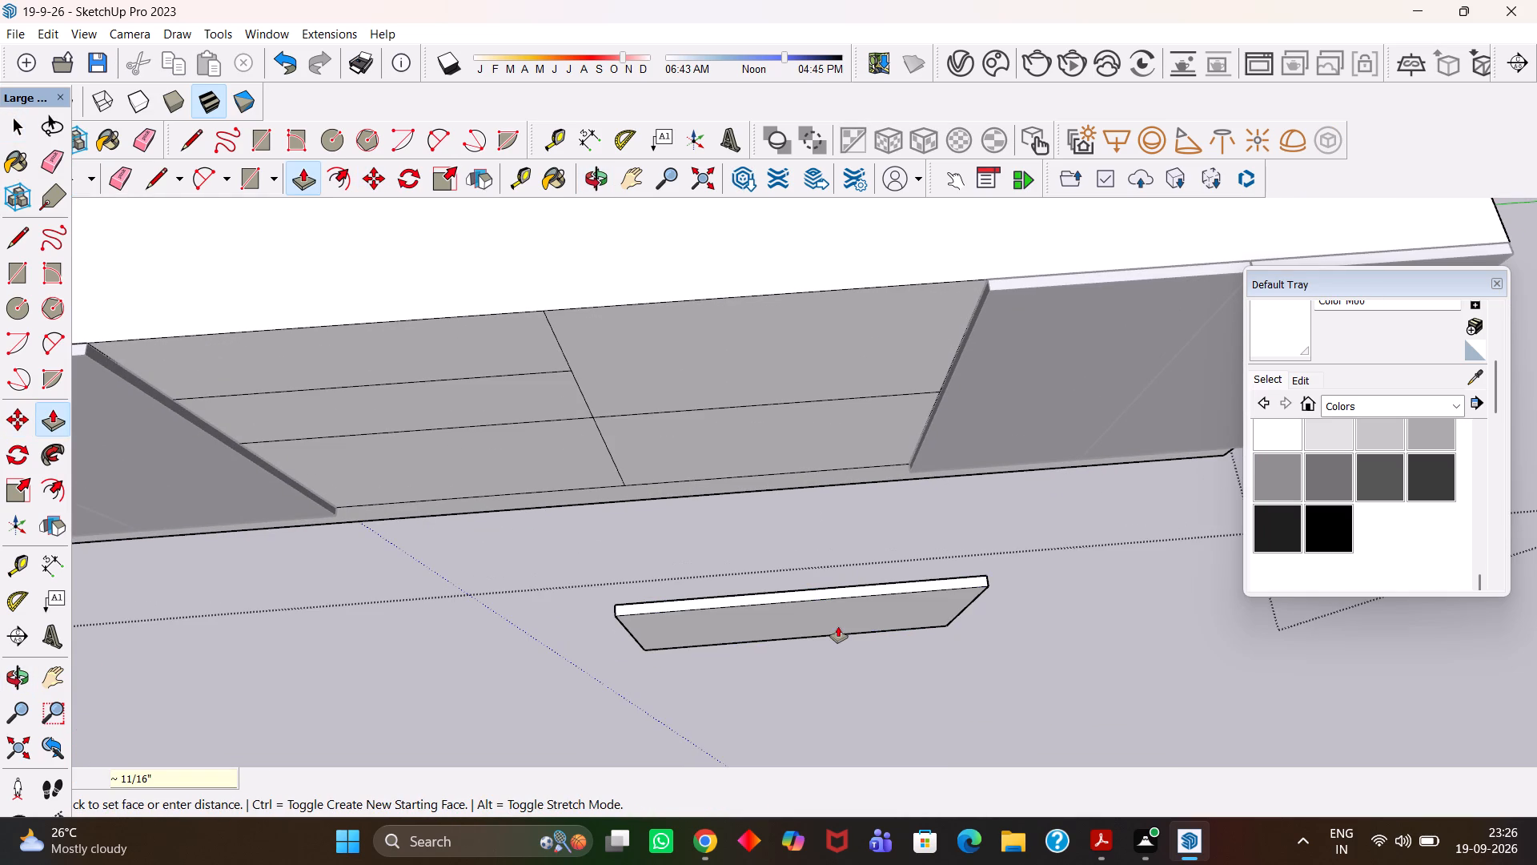
# Select all the connected geometry of the 18 mm drawer front and make it a group.
pyautogui.press('h')
pyautogui.scroll(1, 838, 626)
pyautogui.scroll(-5, 838, 626)
pyautogui.press('h')
pyautogui.scroll(1, 936, 685)
pyautogui.moveTo(936, 685); pyautogui.dragTo(871, 622, button='middle')
pyautogui.scroll(-2, 871, 622)
pyautogui.moveTo(821, 614); pyautogui.dragTo(894, 651, button='middle')
pyautogui.scroll(3, 894, 651)
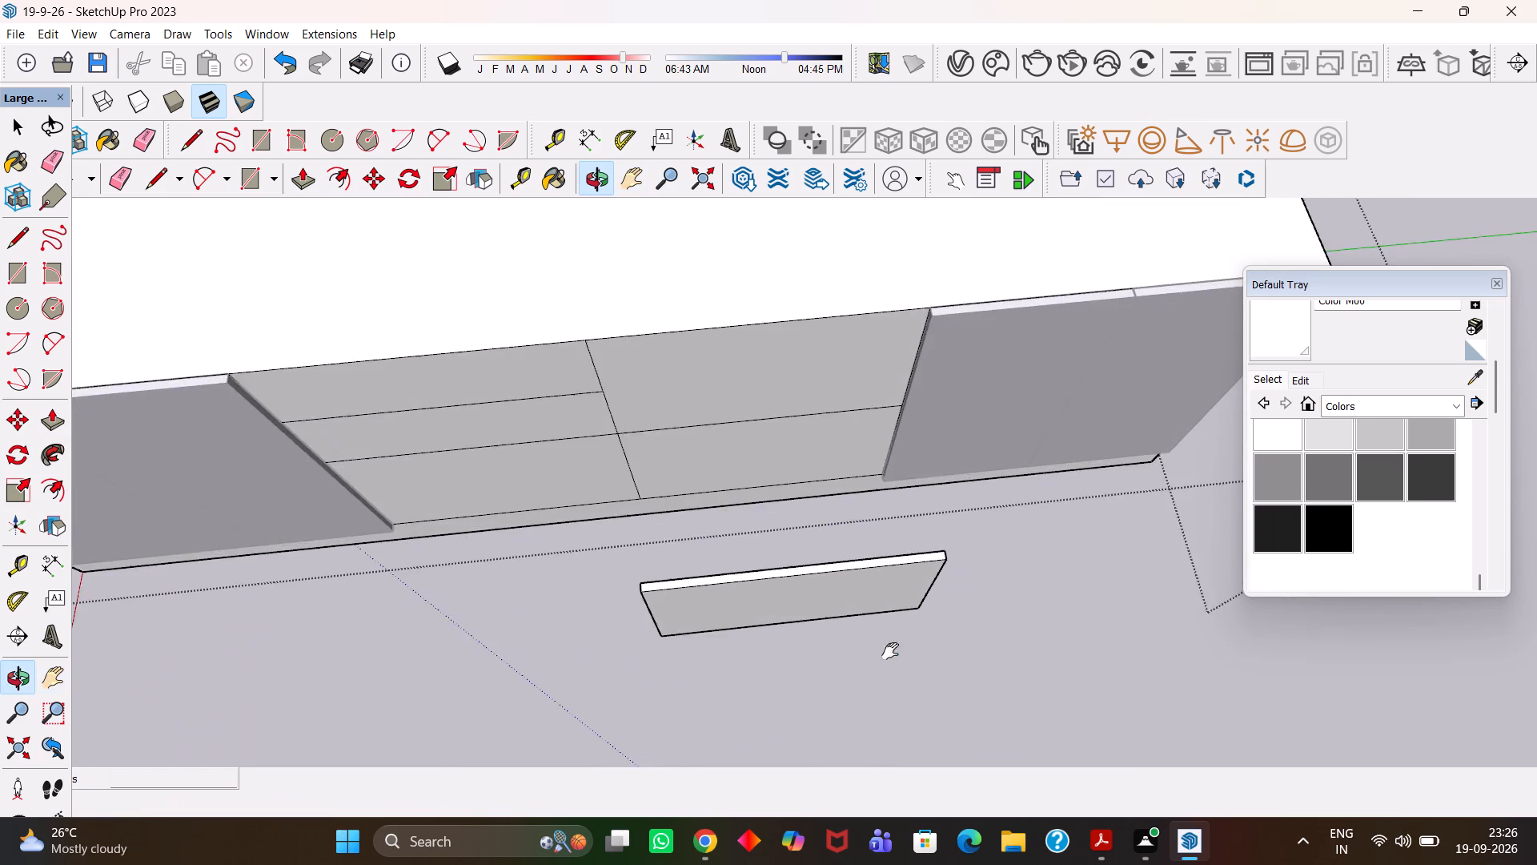
pyautogui.moveTo(833, 604); pyautogui.dragTo(849, 585)
pyautogui.scroll(-4, 849, 584)
pyautogui.moveTo(847, 593); pyautogui.dragTo(826, 594, button='middle')
pyautogui.press('space')
pyautogui.click(951, 627)
pyautogui.tripleClick(868, 593)
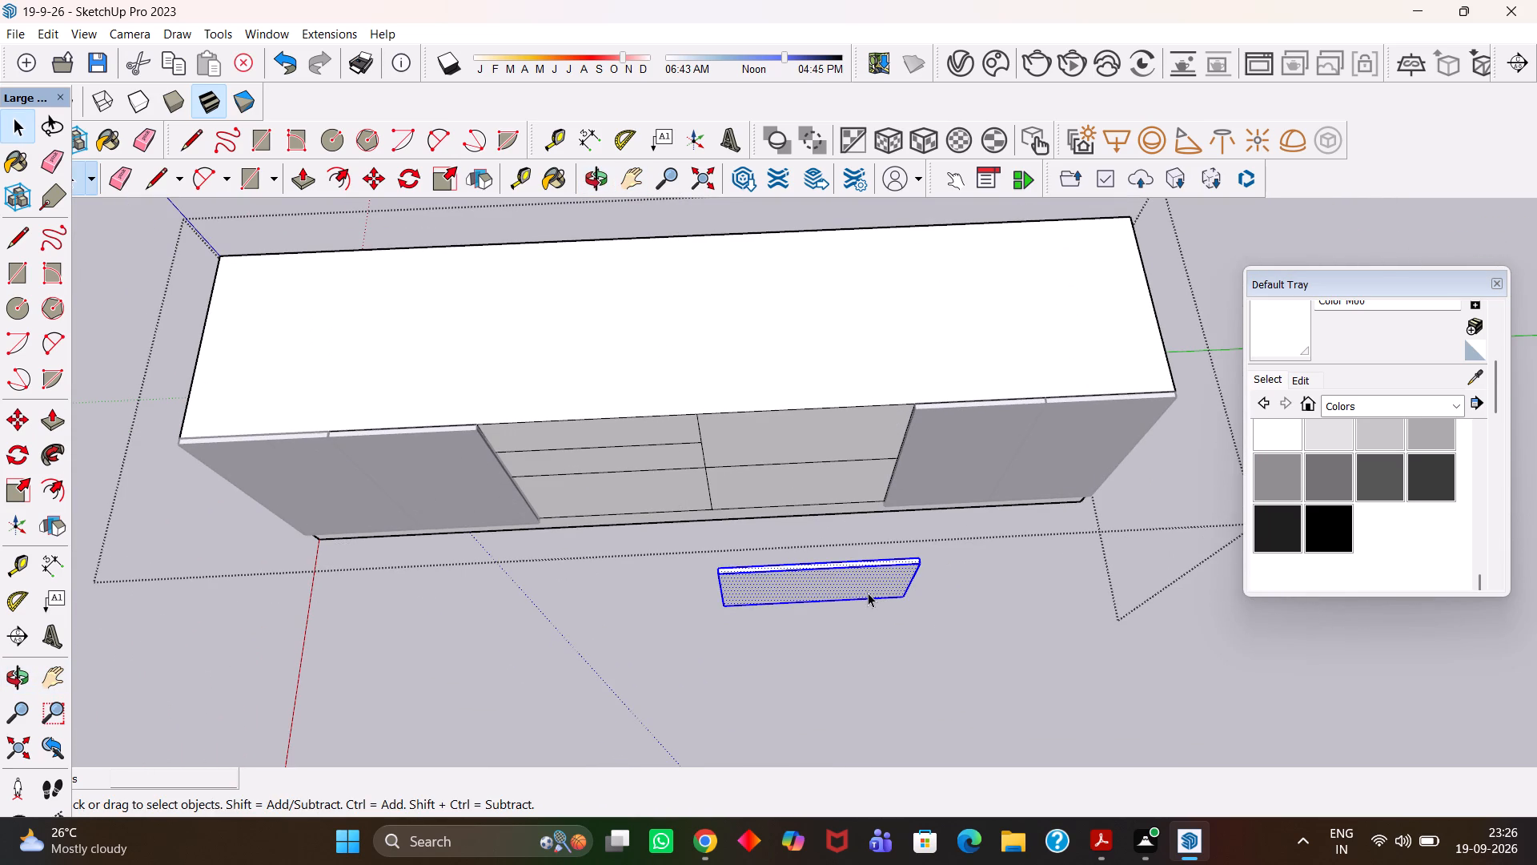
pyautogui.click(984, 616)
pyautogui.scroll(5, 846, 589)
pyautogui.tripleClick(993, 625)
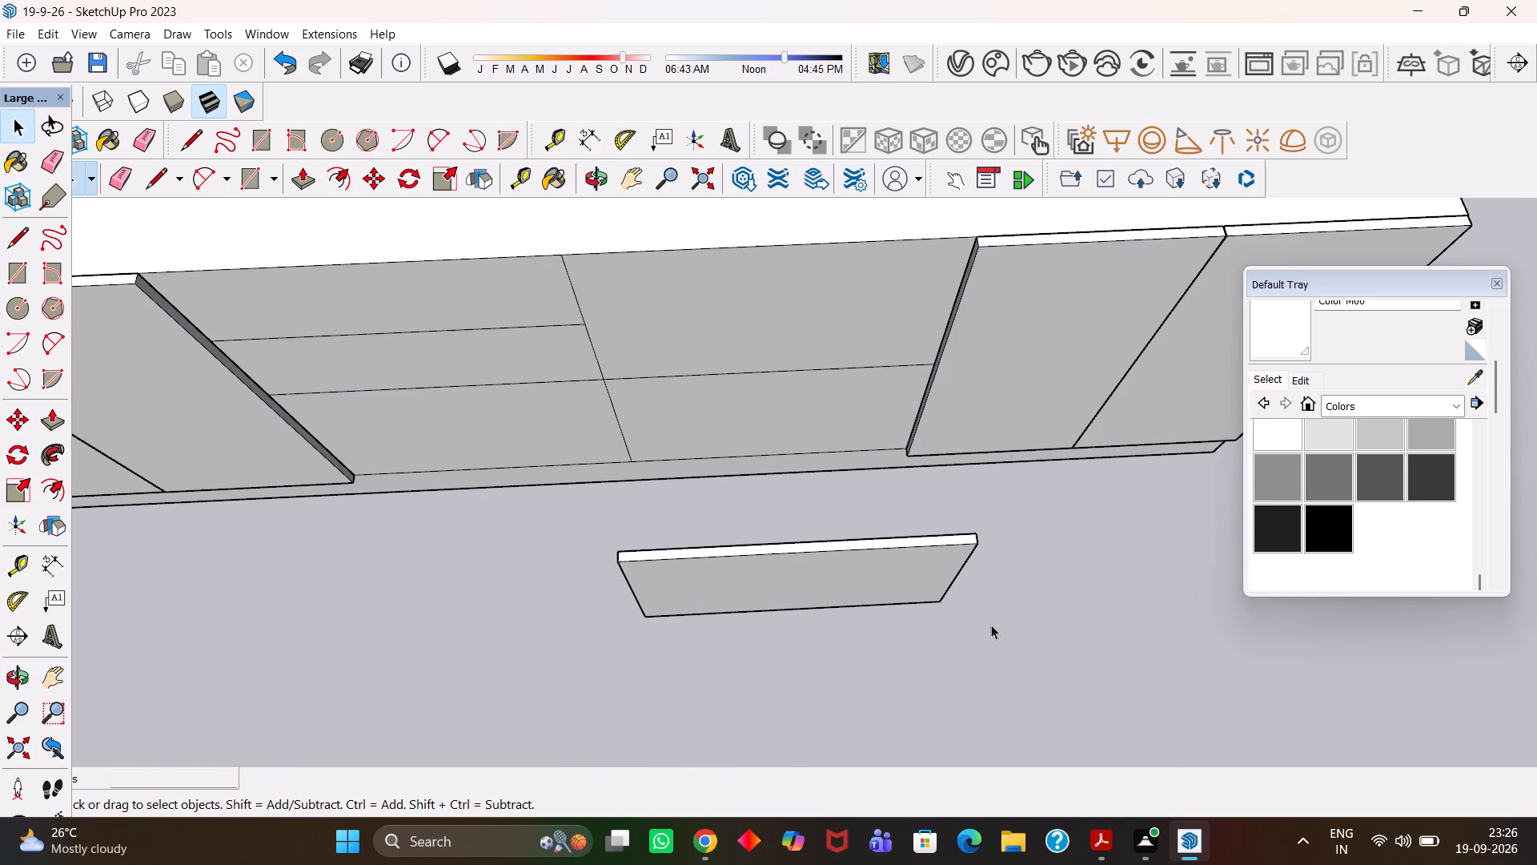
pyautogui.scroll(-2, 936, 619)
pyautogui.click(885, 593)
pyautogui.tripleClick(884, 592)
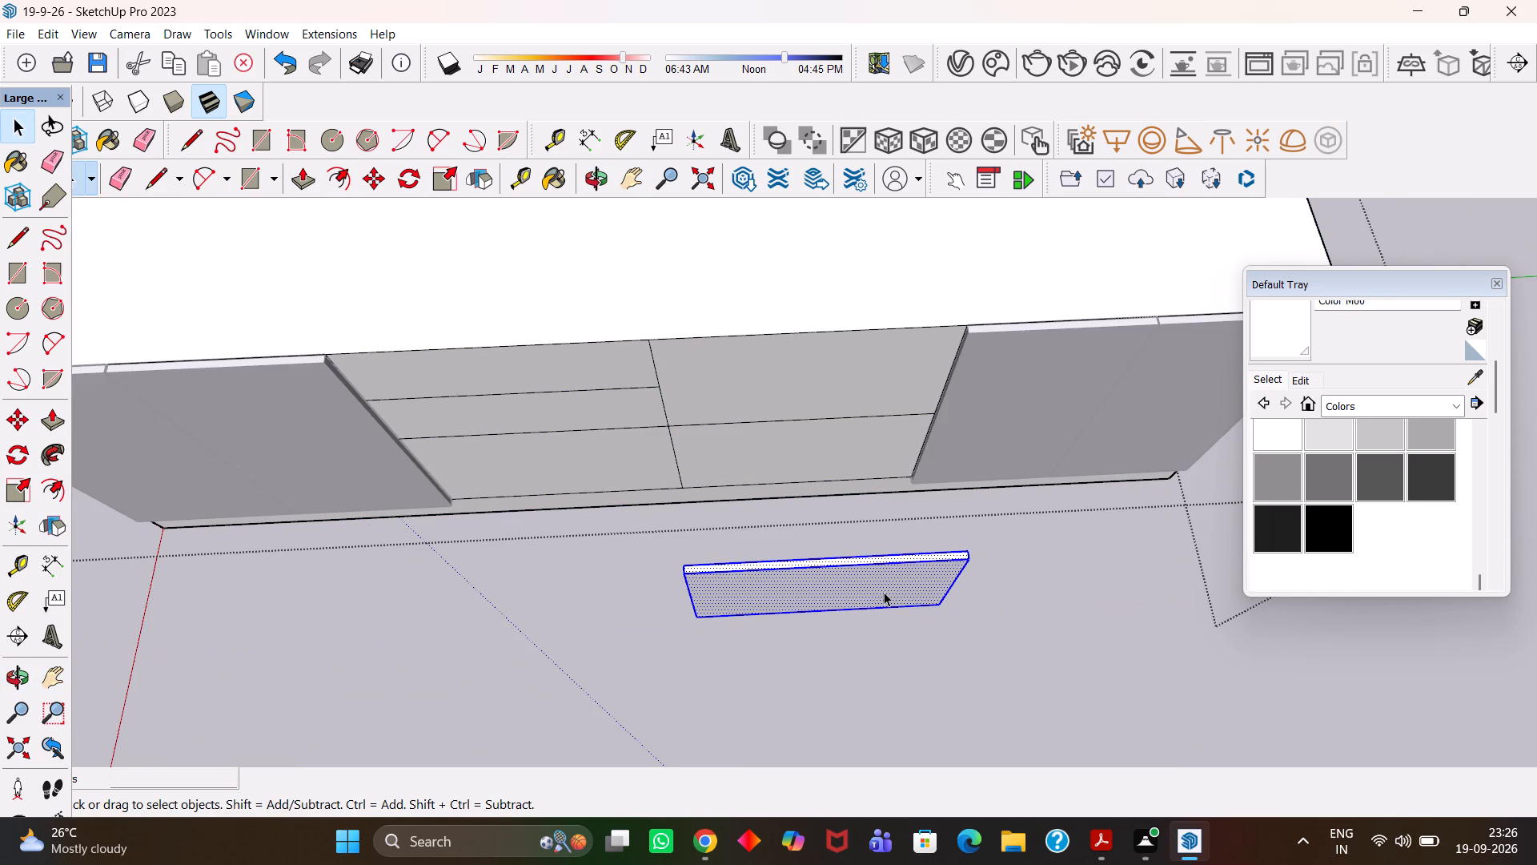
pyautogui.rightClick(885, 585)
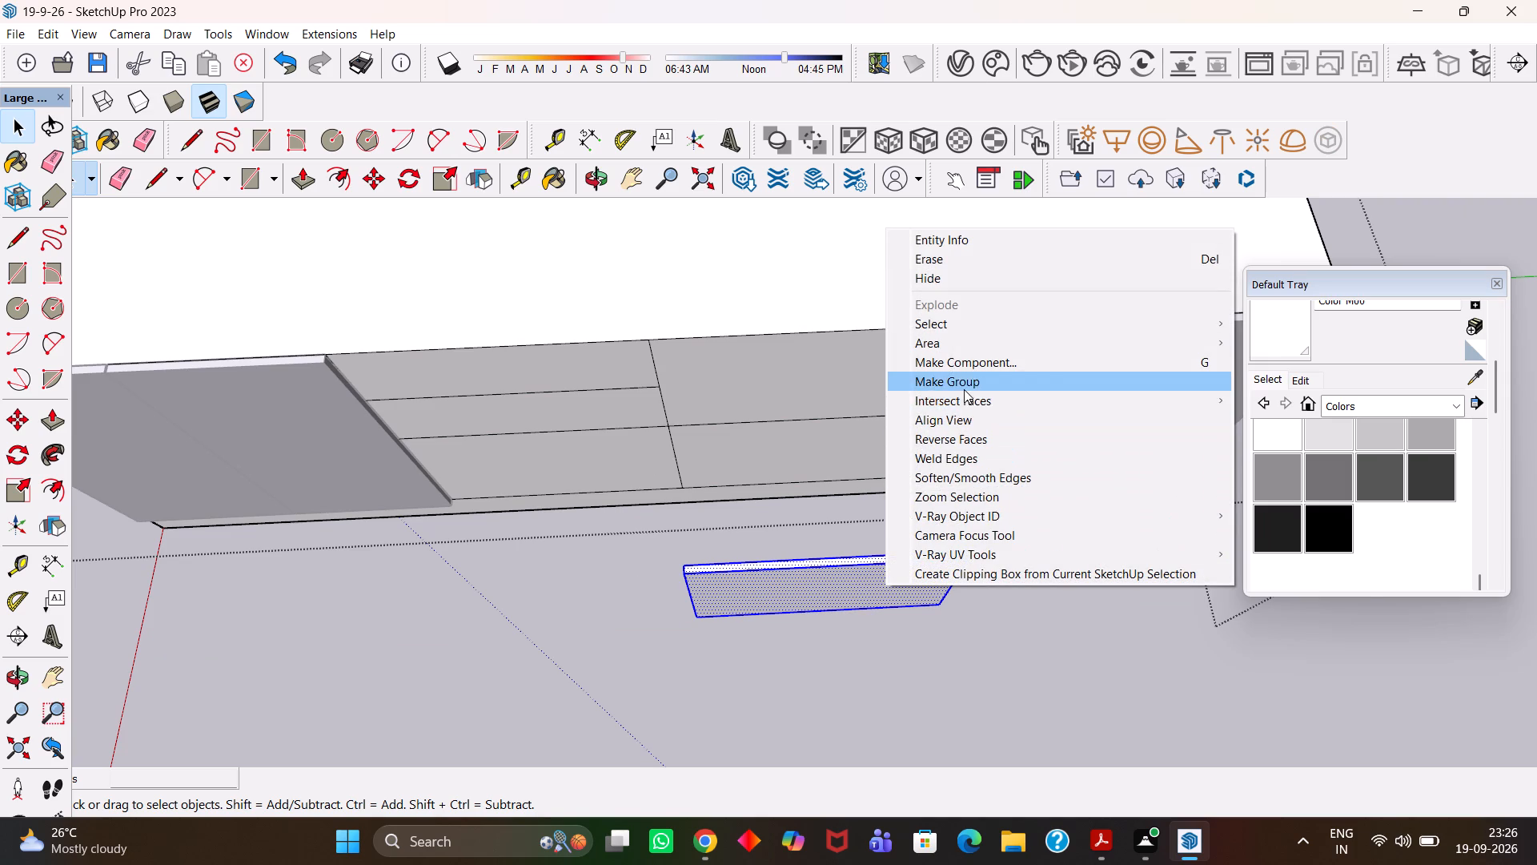
pyautogui.click(964, 388)
# Move the grouped drawer front about 1' 1/2" by its lower back corner onto the matching lower bay beside the door.
pyautogui.scroll(2, 897, 519)
pyautogui.scroll(-2, 905, 537)
pyautogui.moveTo(872, 564); pyautogui.dragTo(878, 580, button='middle')
pyautogui.scroll(6, 878, 580)
pyautogui.press('m')
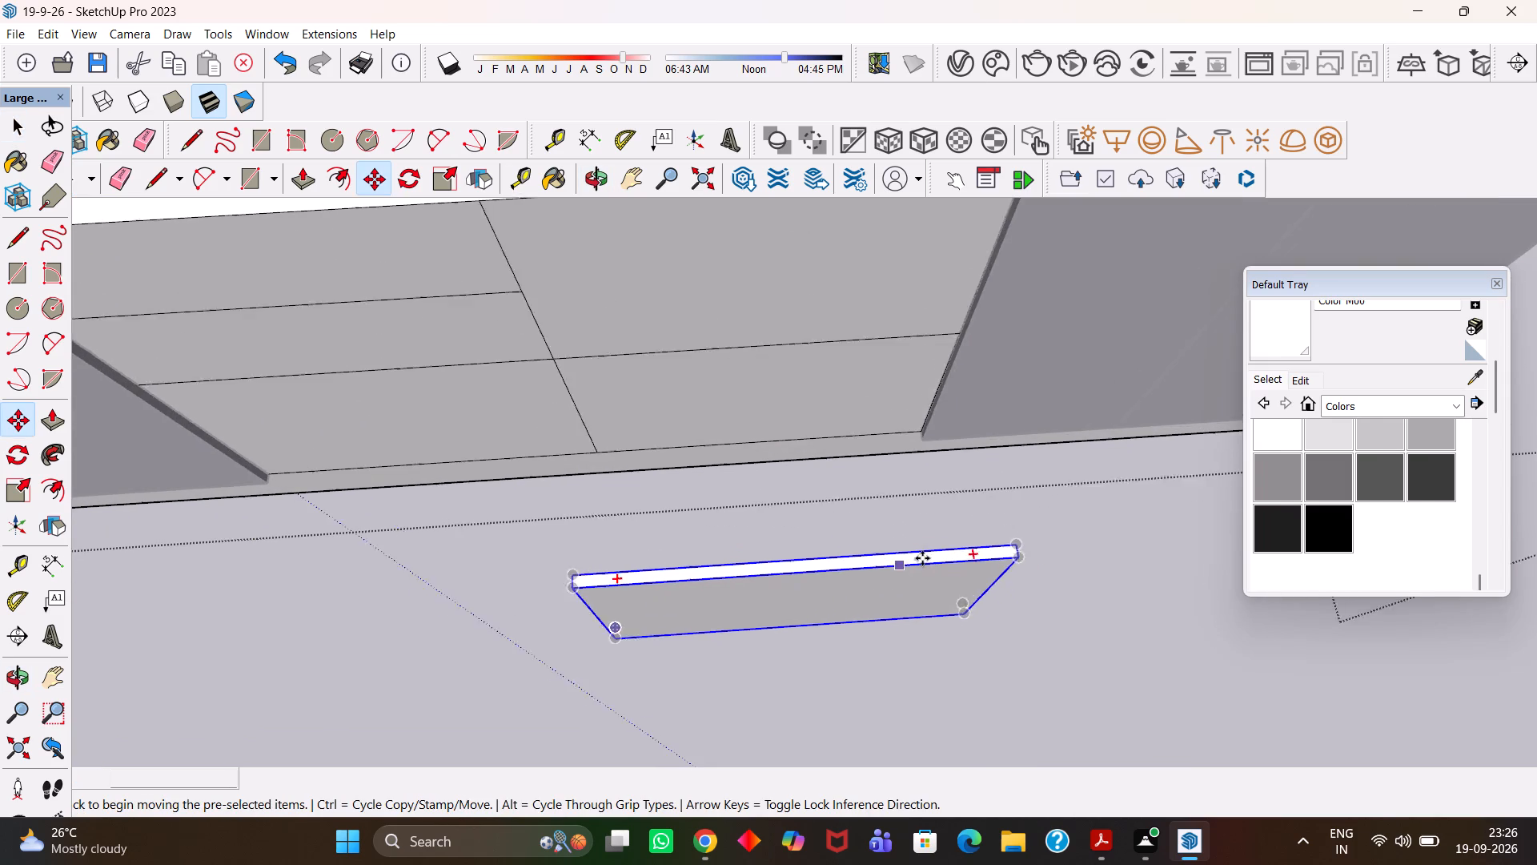
pyautogui.click(969, 613)
pyautogui.scroll(3, 901, 420)
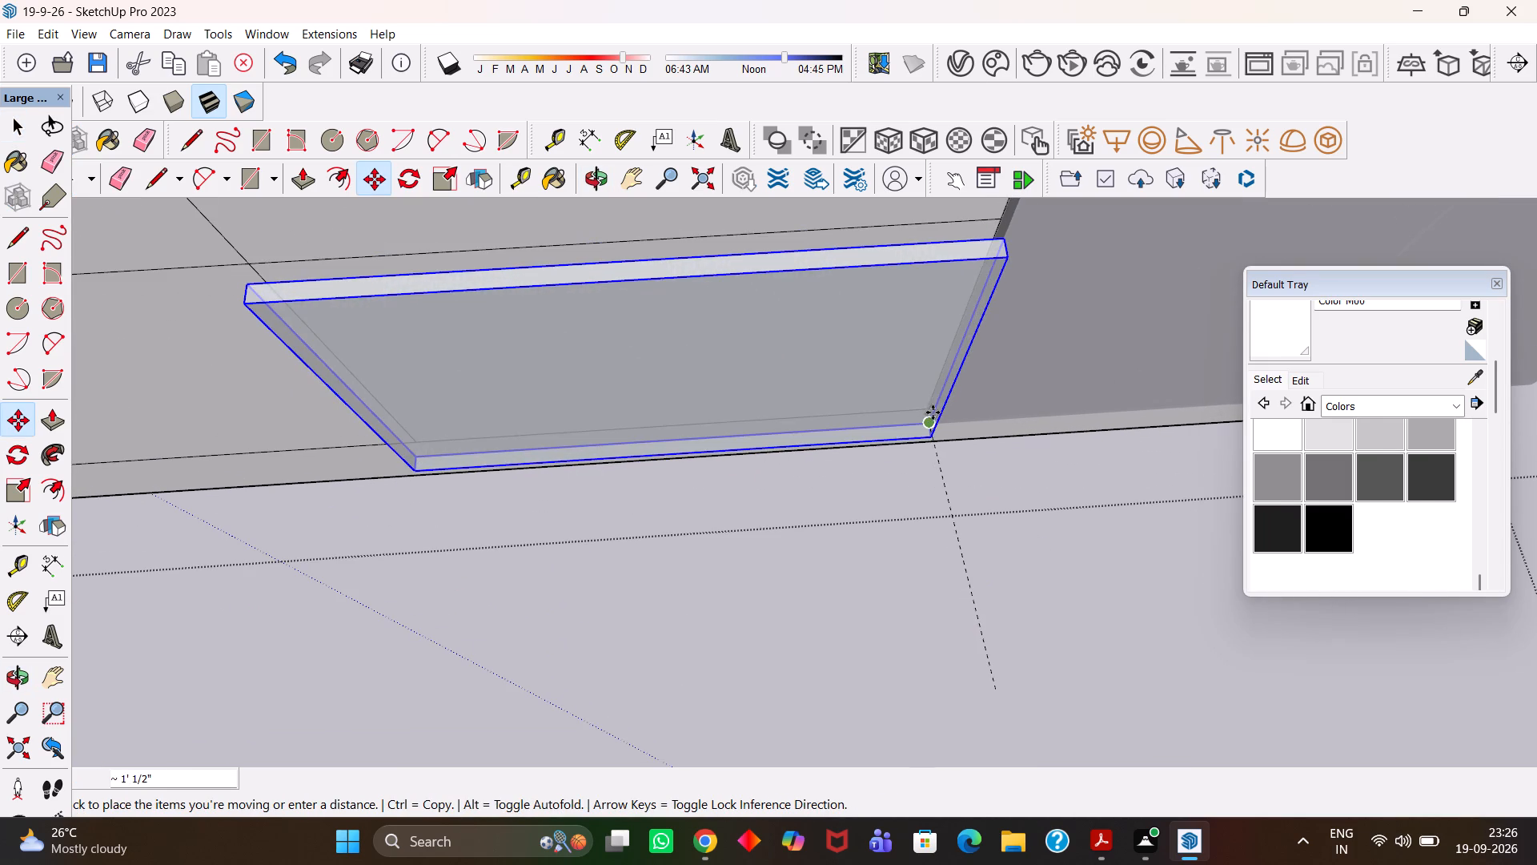
pyautogui.click(924, 408)
pyautogui.scroll(-9, 924, 408)
pyautogui.press('h')
pyautogui.scroll(1, 878, 447)
pyautogui.moveTo(879, 443); pyautogui.dragTo(891, 414, button='middle')
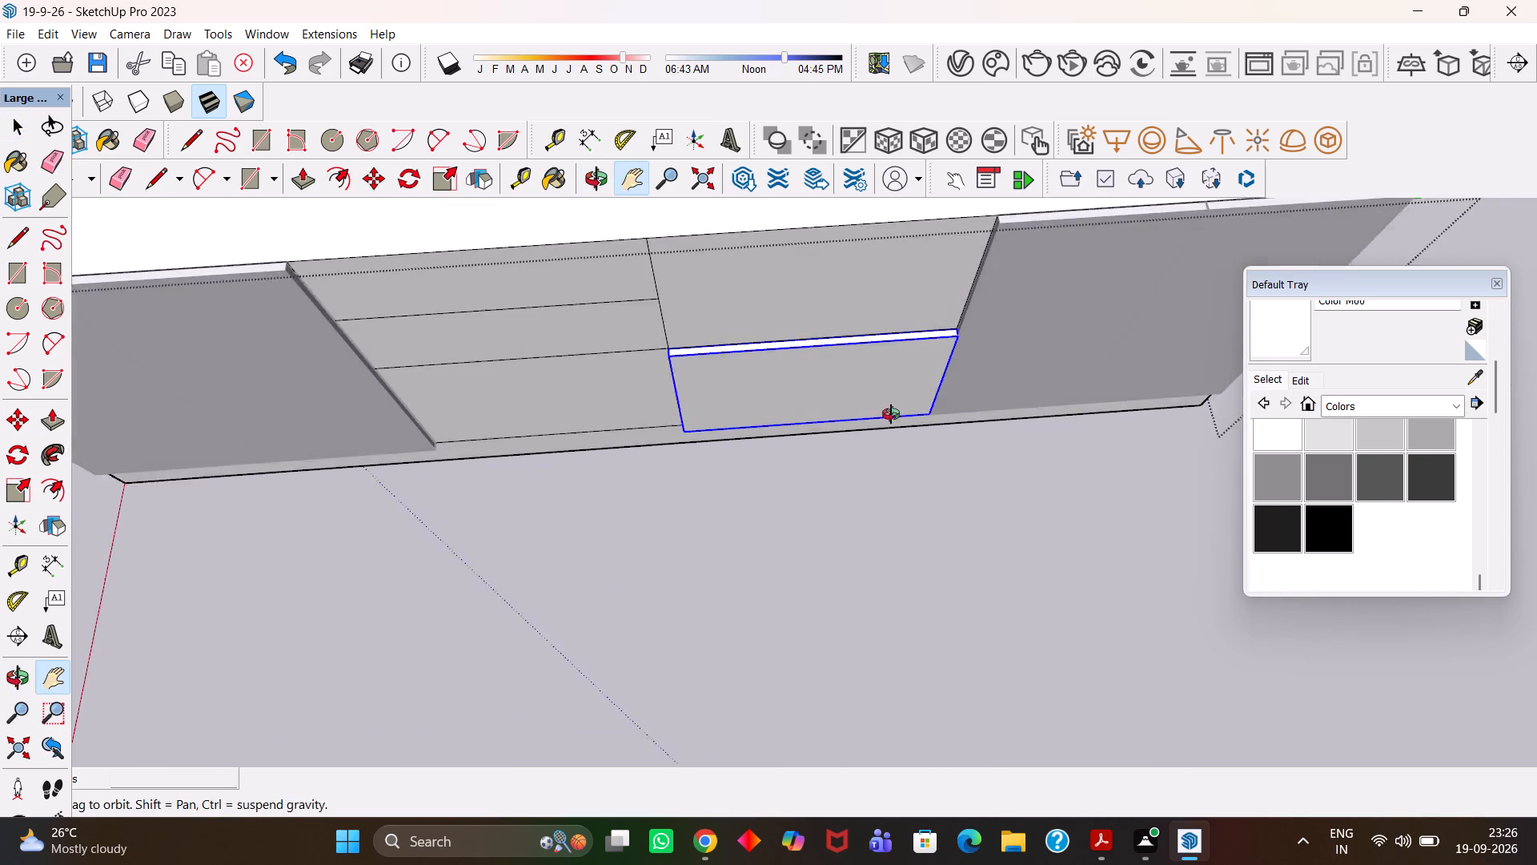
# Copy the grouped drawer front straight up by its lower back corner onto its top back corner, in the upper bay of the same section.
pyautogui.moveTo(891, 414); pyautogui.dragTo(920, 393, button='middle')
pyautogui.scroll(-2, 920, 393)
pyautogui.press('h')
pyautogui.moveTo(850, 353); pyautogui.dragTo(934, 486)
pyautogui.scroll(7, 827, 484)
pyautogui.moveTo(789, 532); pyautogui.dragTo(905, 431, button='middle')
pyautogui.scroll(3, 905, 431)
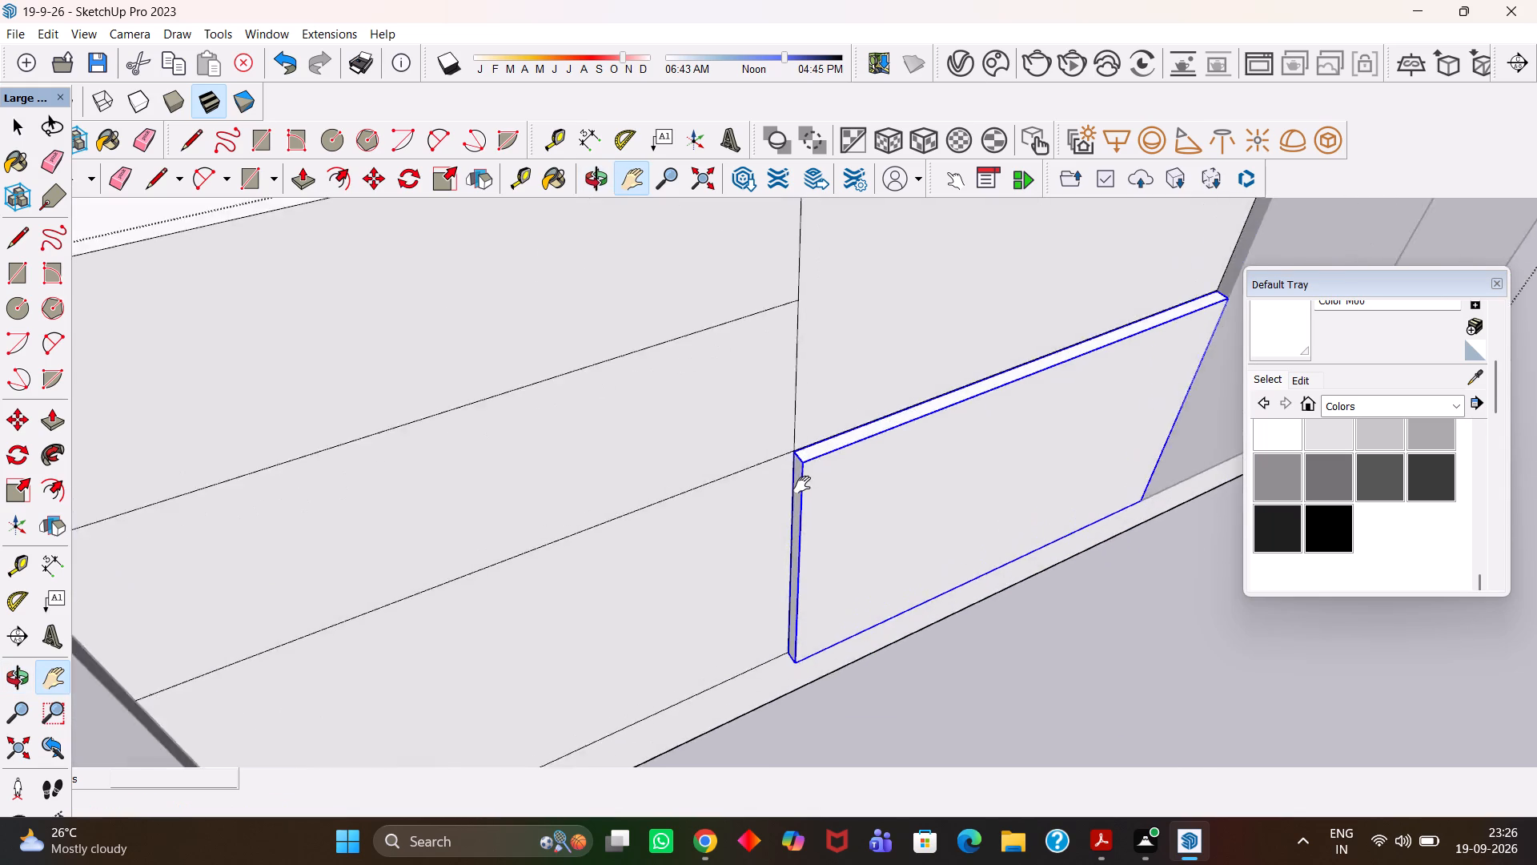
pyautogui.scroll(2, 802, 485)
pyautogui.scroll(-8, 803, 481)
pyautogui.moveTo(801, 583); pyautogui.dragTo(825, 557, button='middle')
pyautogui.scroll(5, 827, 555)
pyautogui.press('m')
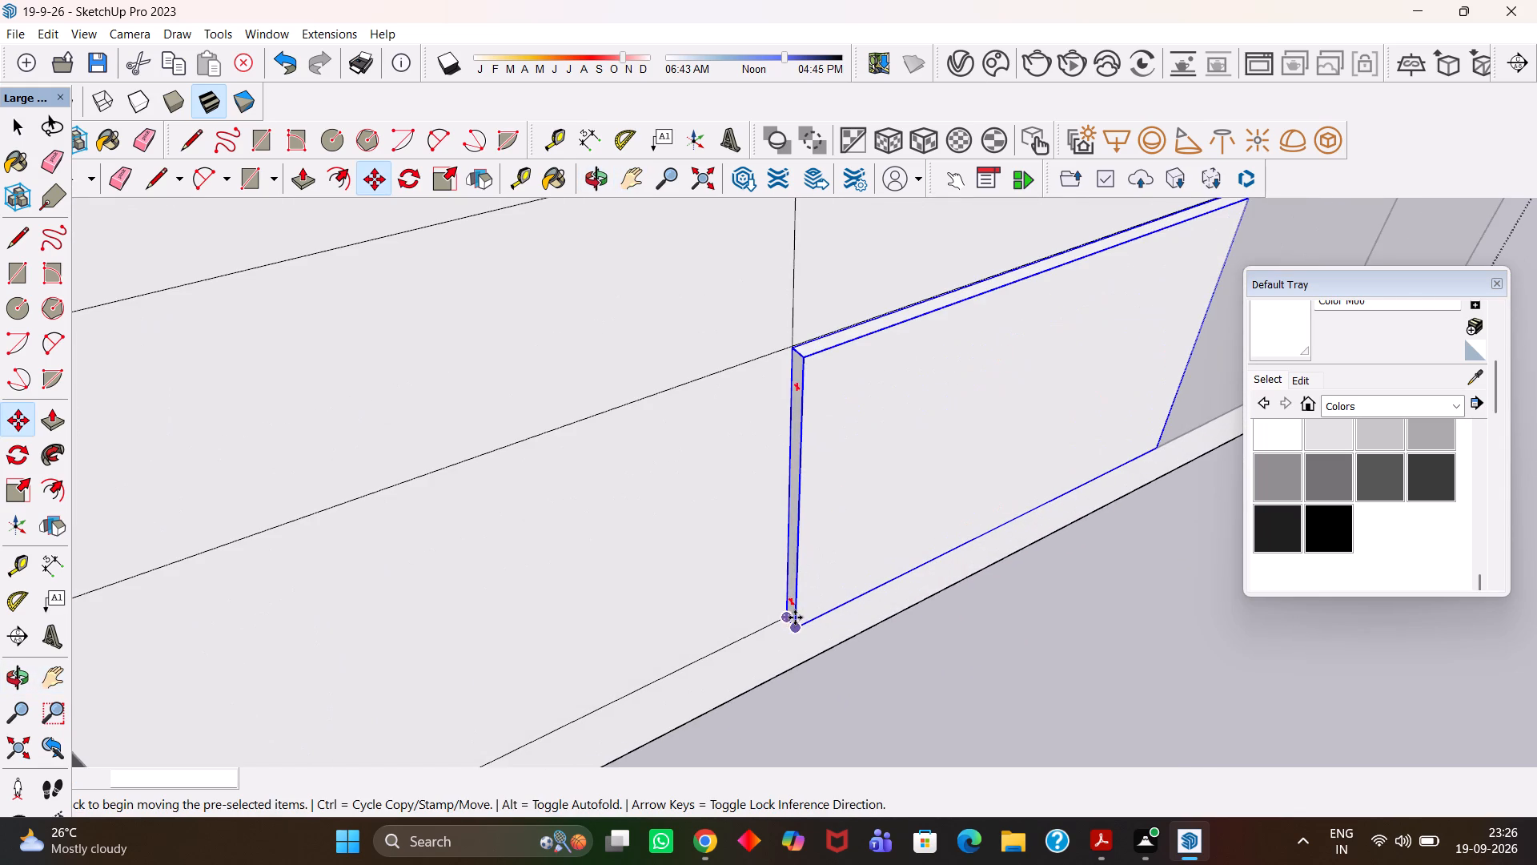
pyautogui.click(784, 618)
pyautogui.press('h')
pyautogui.scroll(-5, 785, 573)
pyautogui.moveTo(787, 472); pyautogui.dragTo(770, 566)
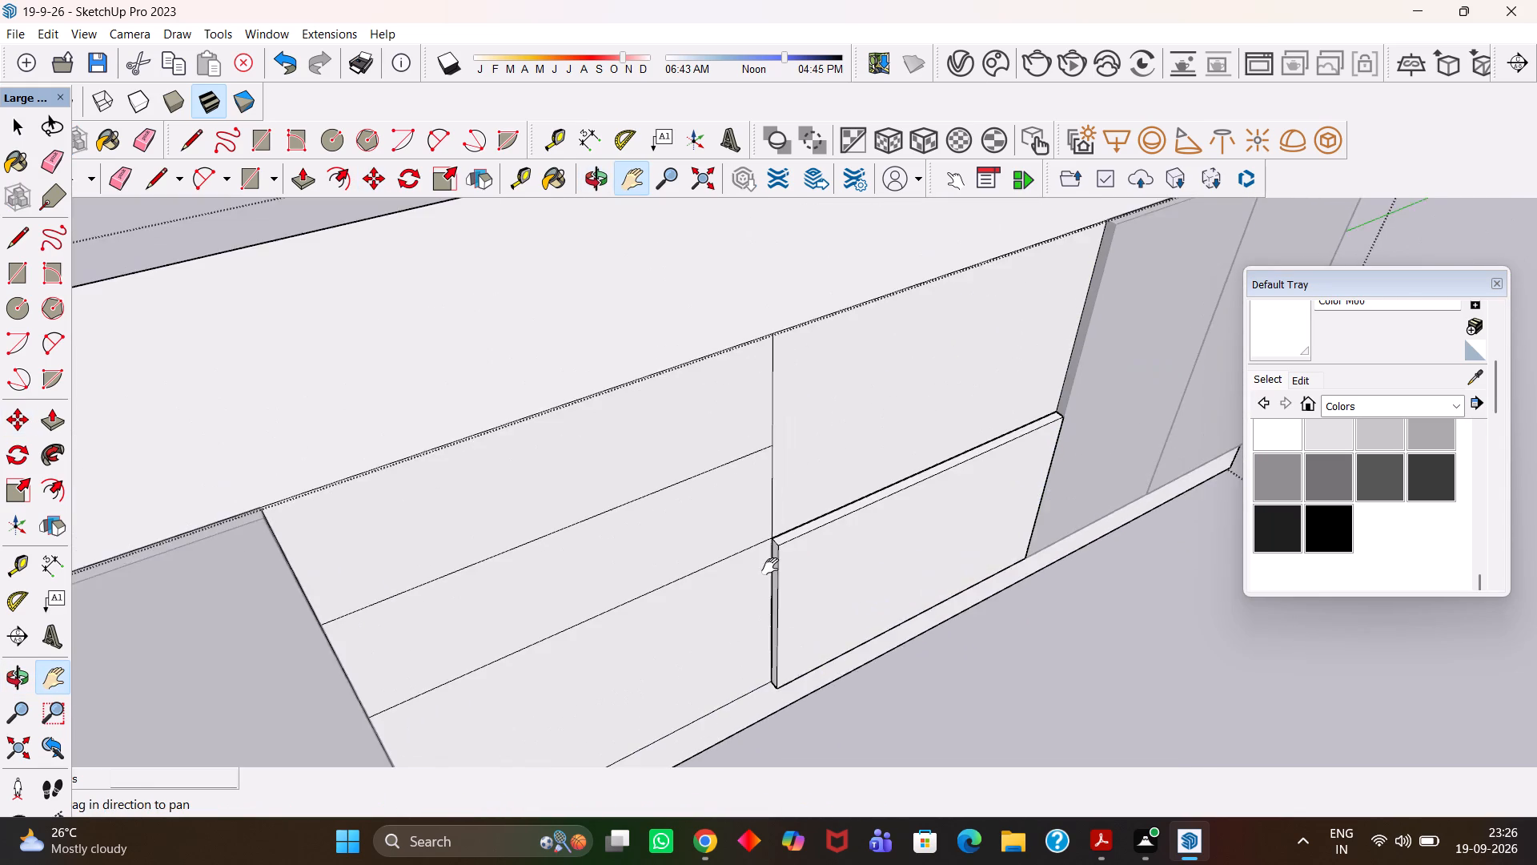
pyautogui.scroll(3, 773, 532)
pyautogui.press('Escape')
pyautogui.click(775, 537)
# Select the lower drawer front inside the cabinet group and copy it about 2' sideways into the neighbouring lower bay.
pyautogui.scroll(-6, 764, 537)
pyautogui.press('h')
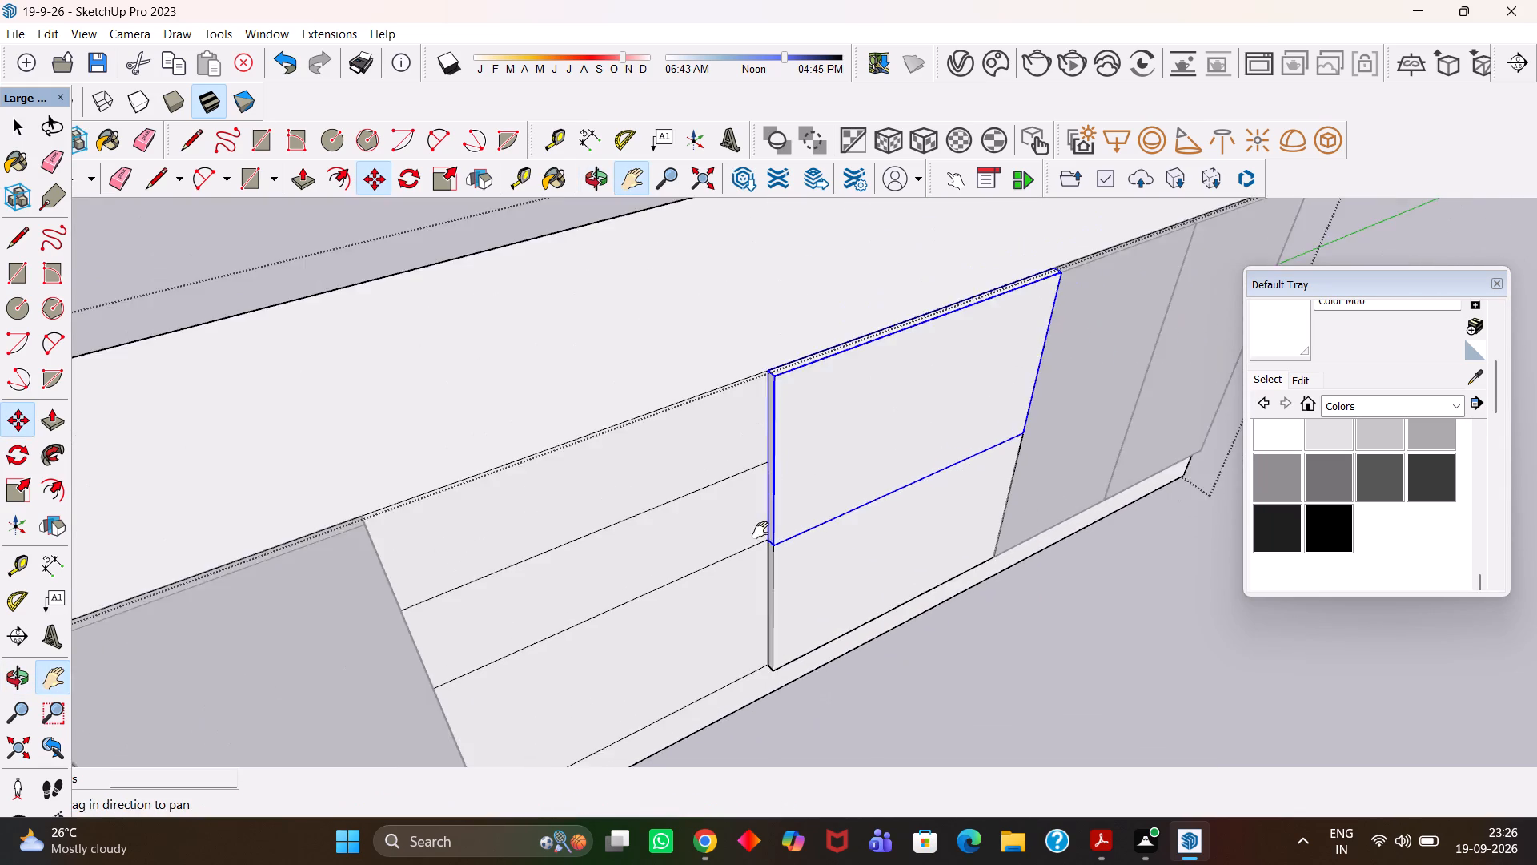
pyautogui.scroll(-4, 760, 530)
pyautogui.moveTo(822, 552); pyautogui.dragTo(698, 573, button='middle')
pyautogui.scroll(-5, 695, 573)
pyautogui.press('h')
pyautogui.moveTo(744, 596); pyautogui.dragTo(696, 611, button='middle')
pyautogui.scroll(2, 702, 605)
pyautogui.press('space')
pyautogui.click(765, 673)
pyautogui.scroll(3, 759, 564)
pyautogui.moveTo(760, 552); pyautogui.dragTo(733, 594, button='middle')
pyautogui.scroll(1, 733, 594)
pyautogui.press('h')
pyautogui.moveTo(700, 593); pyautogui.dragTo(849, 584)
pyautogui.moveTo(847, 577); pyautogui.dragTo(869, 577, button='middle')
pyautogui.scroll(1, 869, 577)
pyautogui.press('space')
pyautogui.click(896, 531)
pyautogui.moveTo(868, 533); pyautogui.dragTo(882, 533, button='middle')
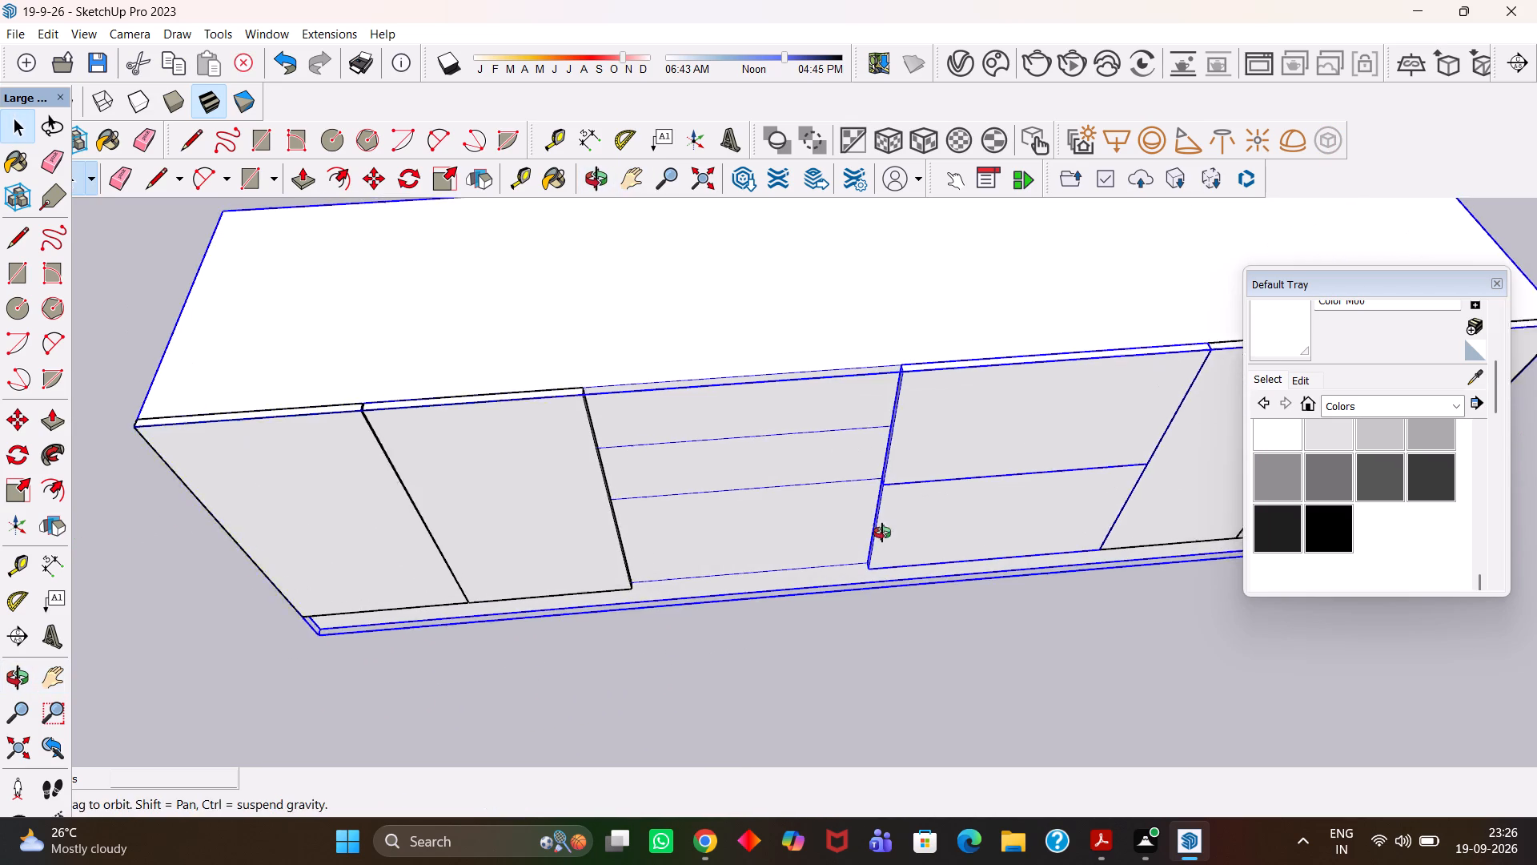
pyautogui.moveTo(882, 533); pyautogui.dragTo(929, 525, button='middle')
pyautogui.doubleClick(944, 505)
pyautogui.click(925, 509)
pyautogui.moveTo(897, 514); pyautogui.dragTo(949, 514, button='middle')
pyautogui.scroll(5, 949, 514)
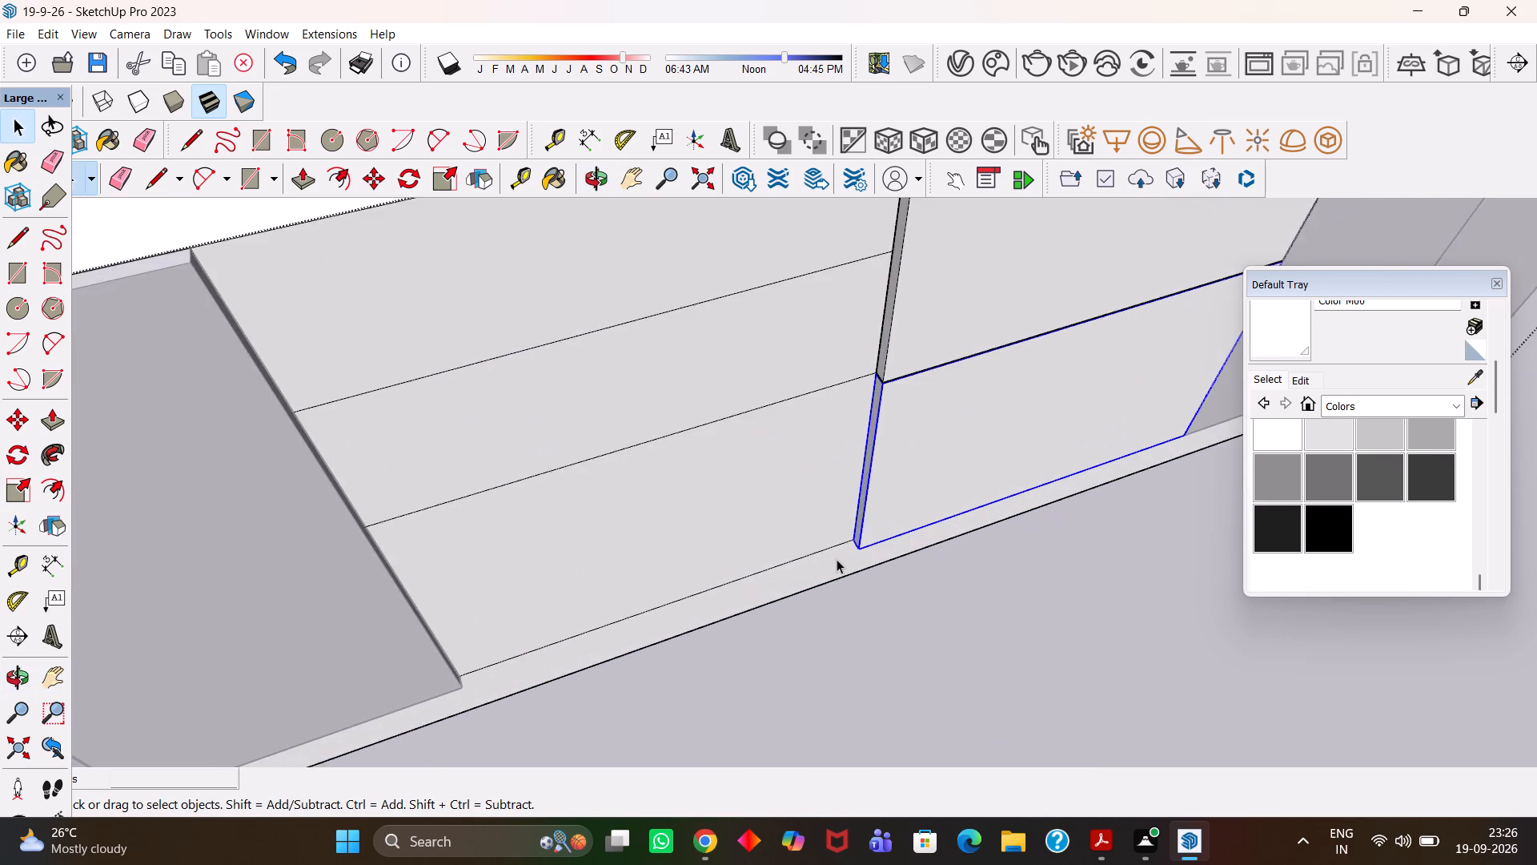
pyautogui.scroll(3, 837, 559)
pyautogui.press('m')
pyautogui.click(859, 524)
pyautogui.press('h')
pyautogui.scroll(-4, 684, 542)
pyautogui.moveTo(649, 557); pyautogui.dragTo(740, 520)
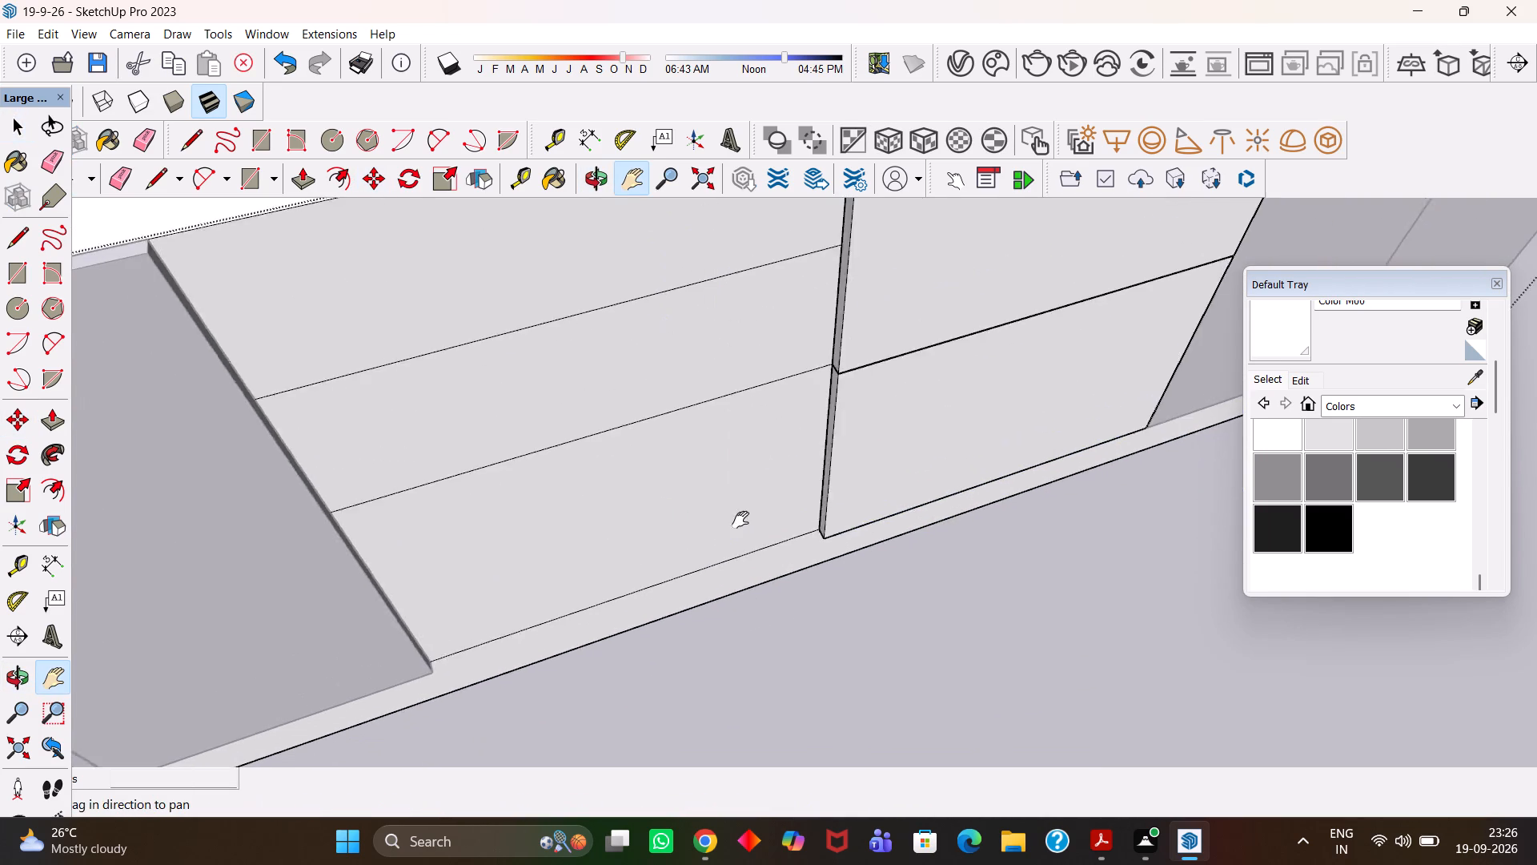
pyautogui.moveTo(740, 520); pyautogui.dragTo(803, 505)
pyautogui.moveTo(771, 528); pyautogui.dragTo(722, 529, button='middle')
pyautogui.press('Escape')
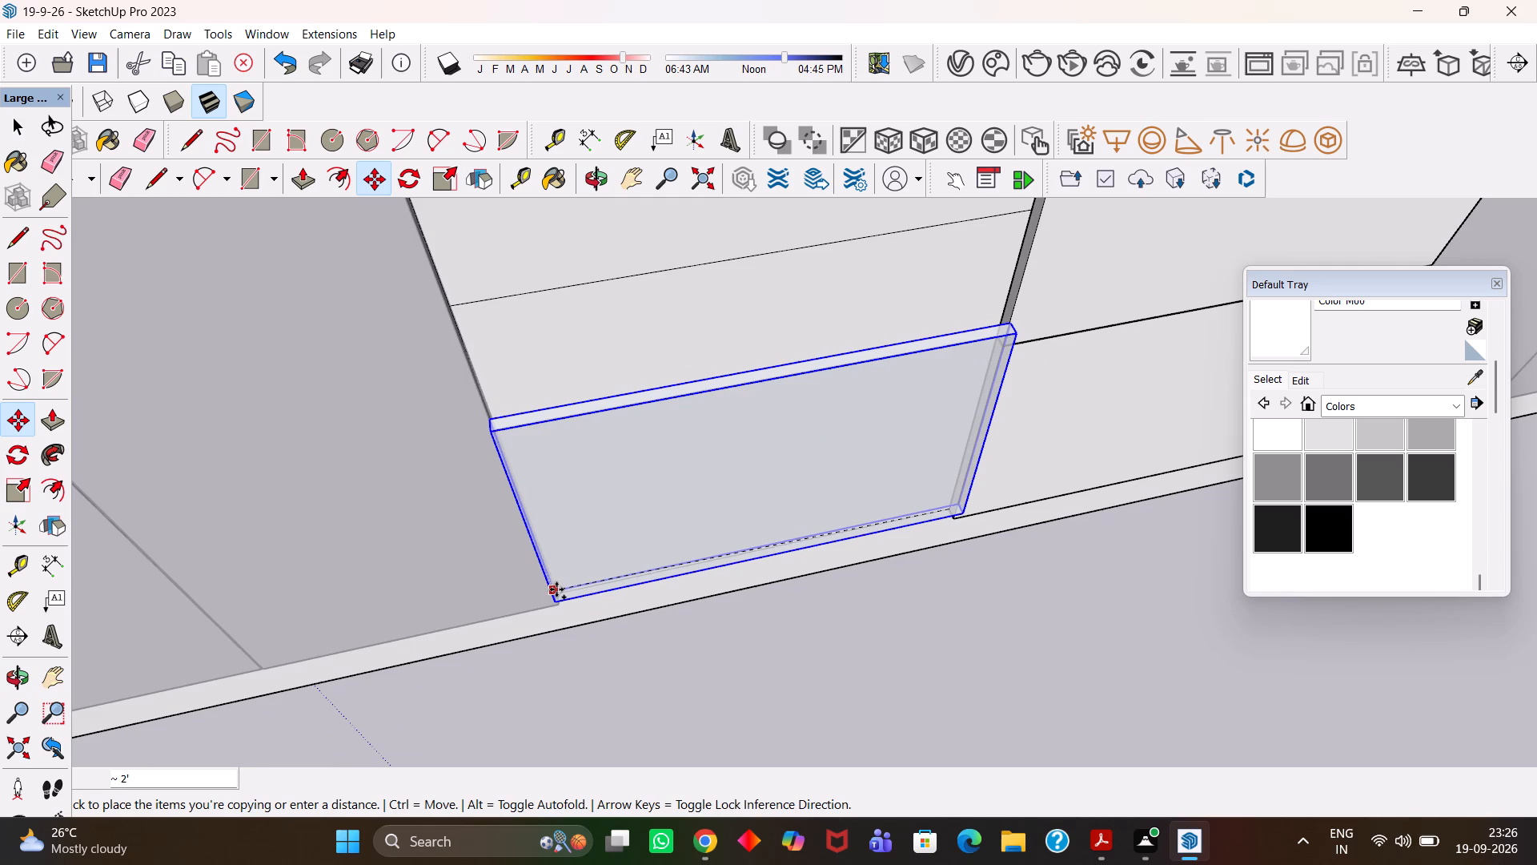
pyautogui.click(556, 589)
# Move the new lower drawer front about 2 1/16" by its bottom corner onto the adjoining drawer front's bottom corner.
pyautogui.moveTo(840, 582); pyautogui.dragTo(693, 419, button='middle')
pyautogui.moveTo(835, 564); pyautogui.dragTo(943, 422, button='middle')
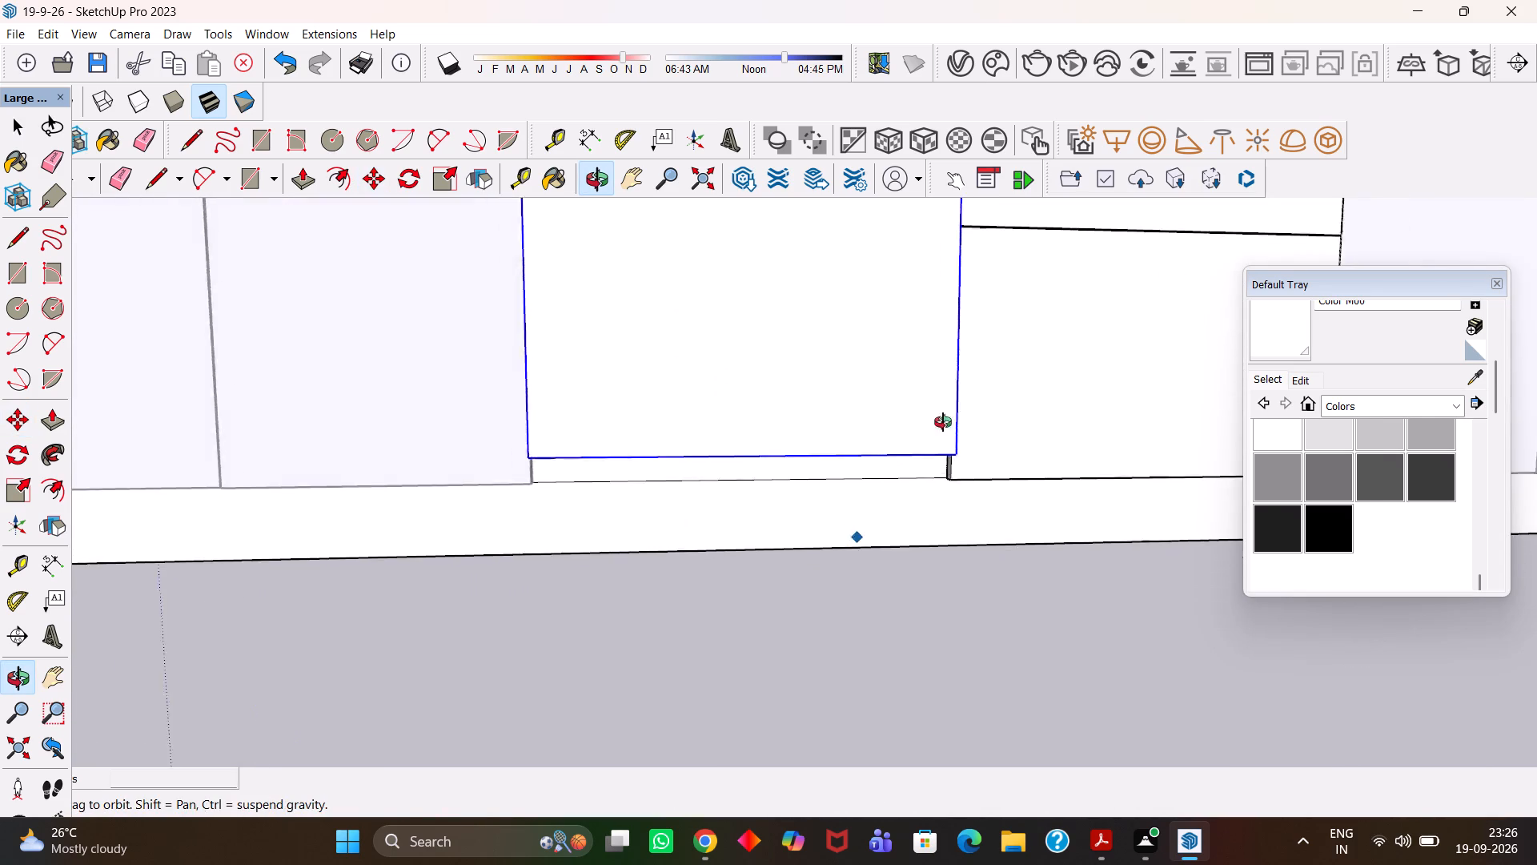
pyautogui.moveTo(943, 422); pyautogui.dragTo(947, 420, button='middle')
pyautogui.scroll(2, 947, 420)
pyautogui.moveTo(876, 499); pyautogui.dragTo(893, 447, button='middle')
pyautogui.press('h')
pyautogui.moveTo(894, 435); pyautogui.dragTo(908, 531)
pyautogui.moveTo(945, 566); pyautogui.dragTo(926, 493, button='middle')
pyautogui.scroll(2, 975, 539)
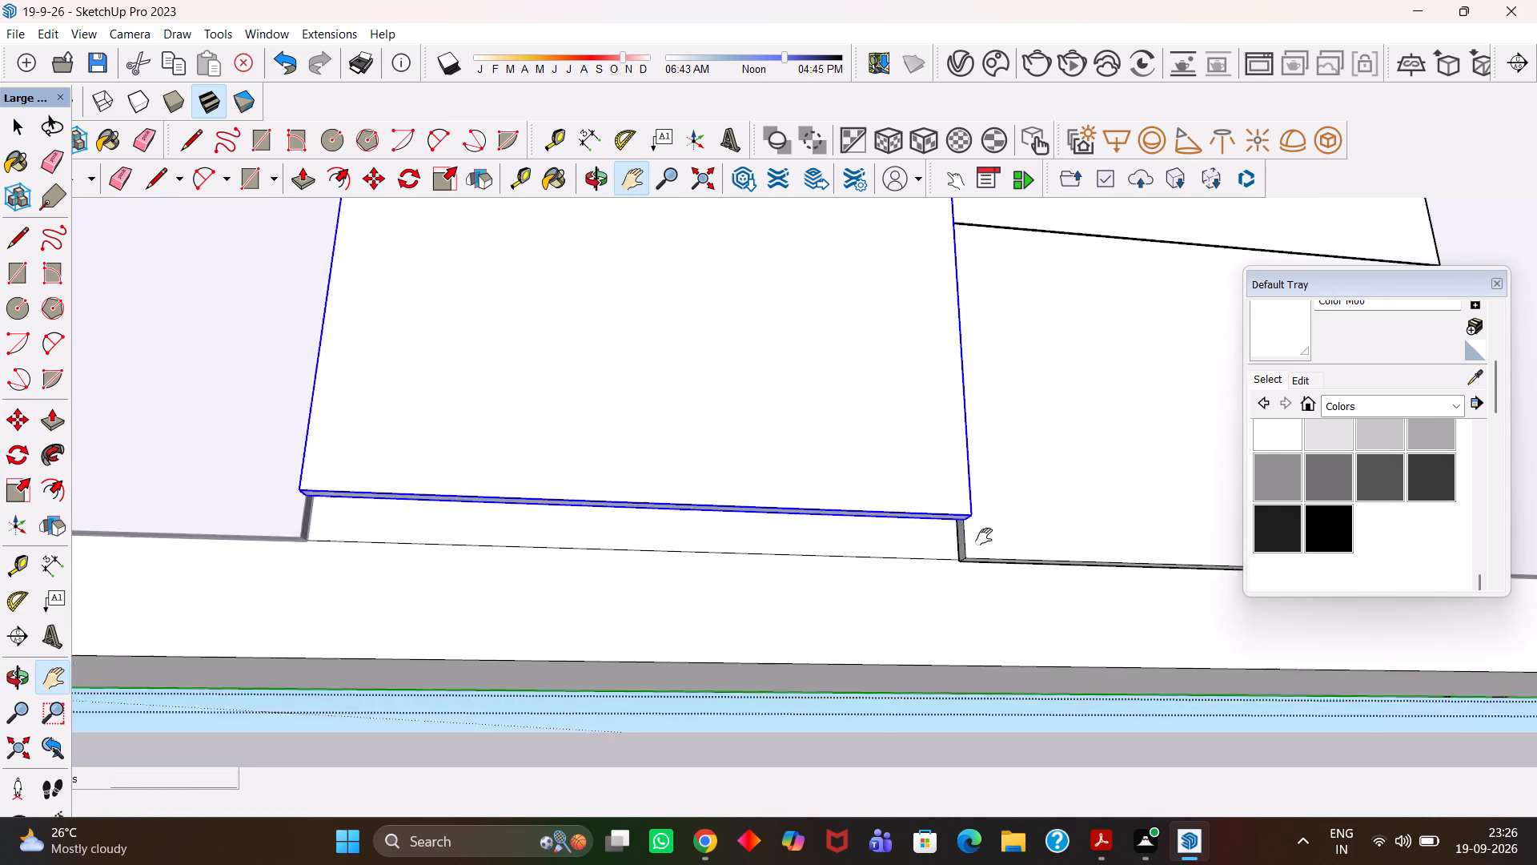
pyautogui.scroll(1, 984, 537)
pyautogui.press('m')
pyautogui.scroll(4, 961, 533)
pyautogui.click(969, 503)
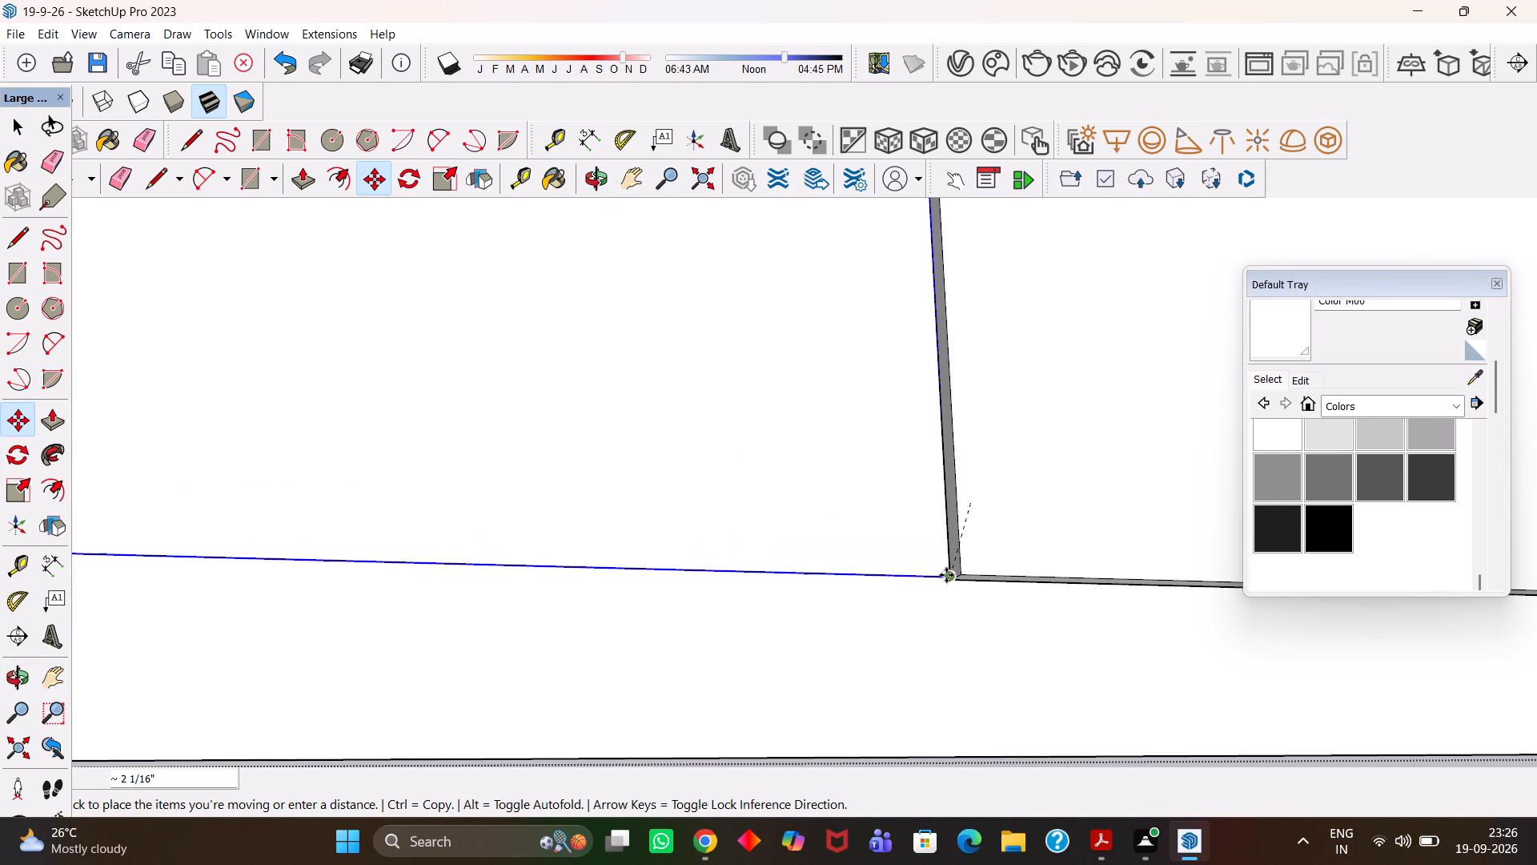
pyautogui.click(961, 573)
# Copy the new lower drawer front about 1' 3 1/4" upward by its lower back corner, placing it above the original.
pyautogui.scroll(-8, 961, 573)
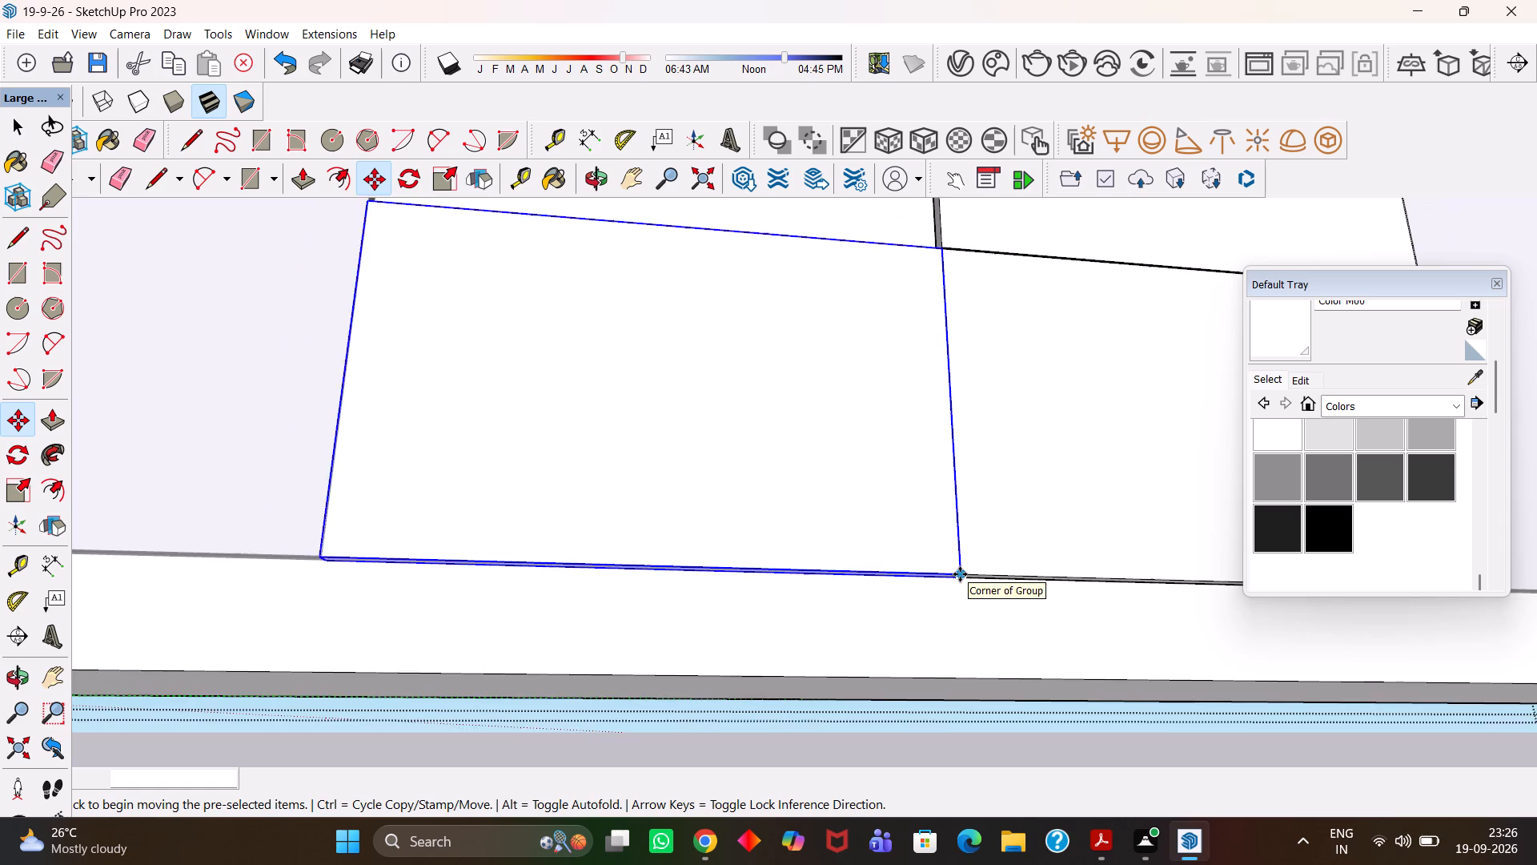
pyautogui.scroll(3, 960, 574)
pyautogui.scroll(-5, 960, 574)
pyautogui.press('h')
pyautogui.moveTo(905, 497); pyautogui.dragTo(913, 653, button='middle')
pyautogui.scroll(-1, 925, 662)
pyautogui.press('h')
pyautogui.moveTo(891, 471); pyautogui.dragTo(863, 634, button='middle')
pyautogui.scroll(-2, 862, 641)
pyautogui.press('h')
pyautogui.moveTo(882, 525); pyautogui.dragTo(882, 537, button='middle')
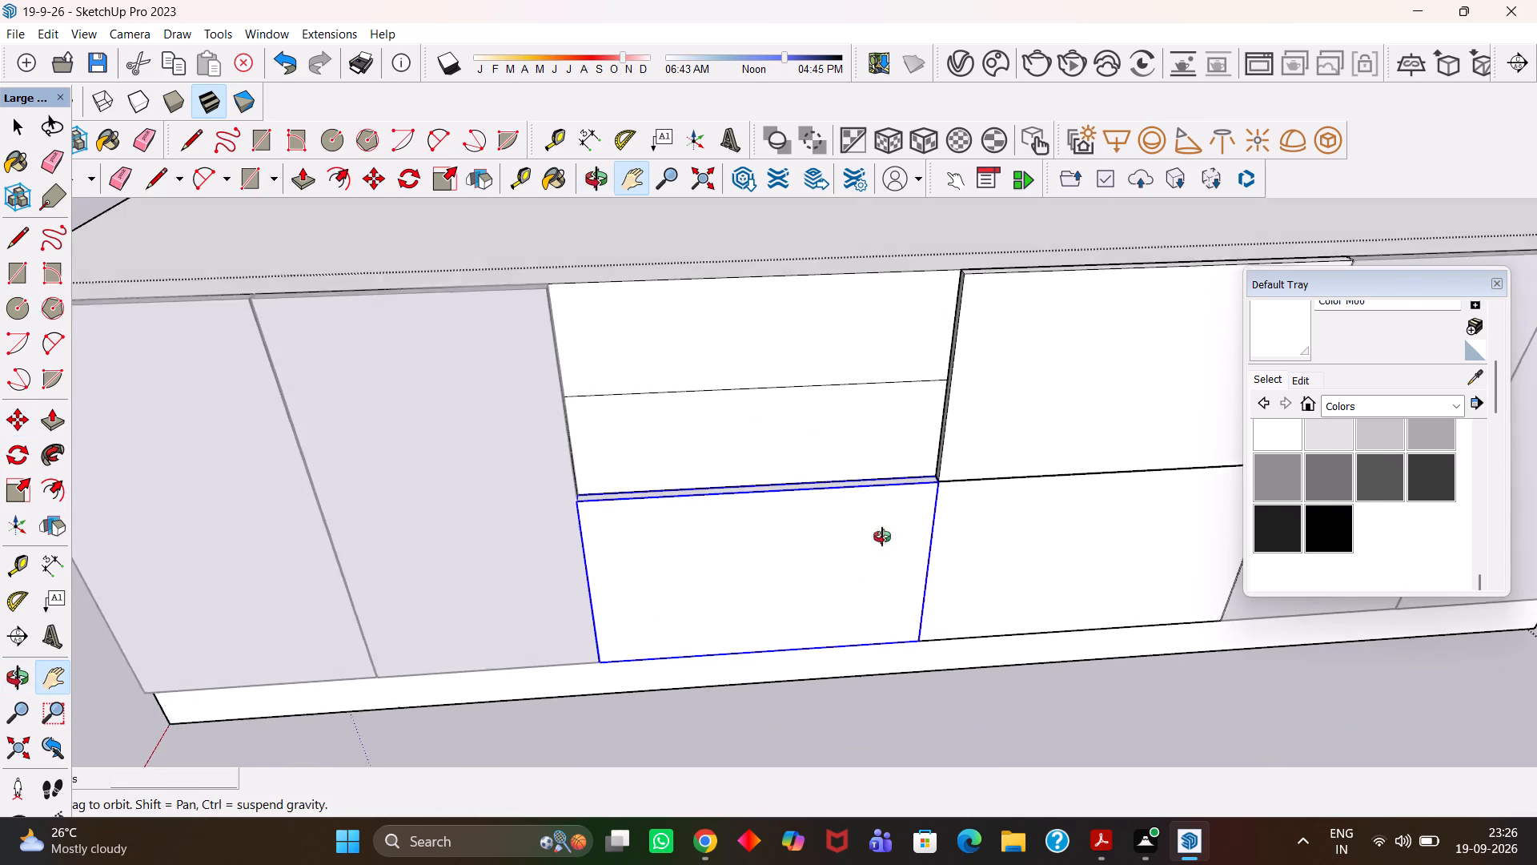
pyautogui.moveTo(882, 537); pyautogui.dragTo(786, 611, button='middle')
pyautogui.scroll(4, 891, 575)
pyautogui.press('m')
pyautogui.scroll(-3, 892, 575)
pyautogui.scroll(4, 905, 642)
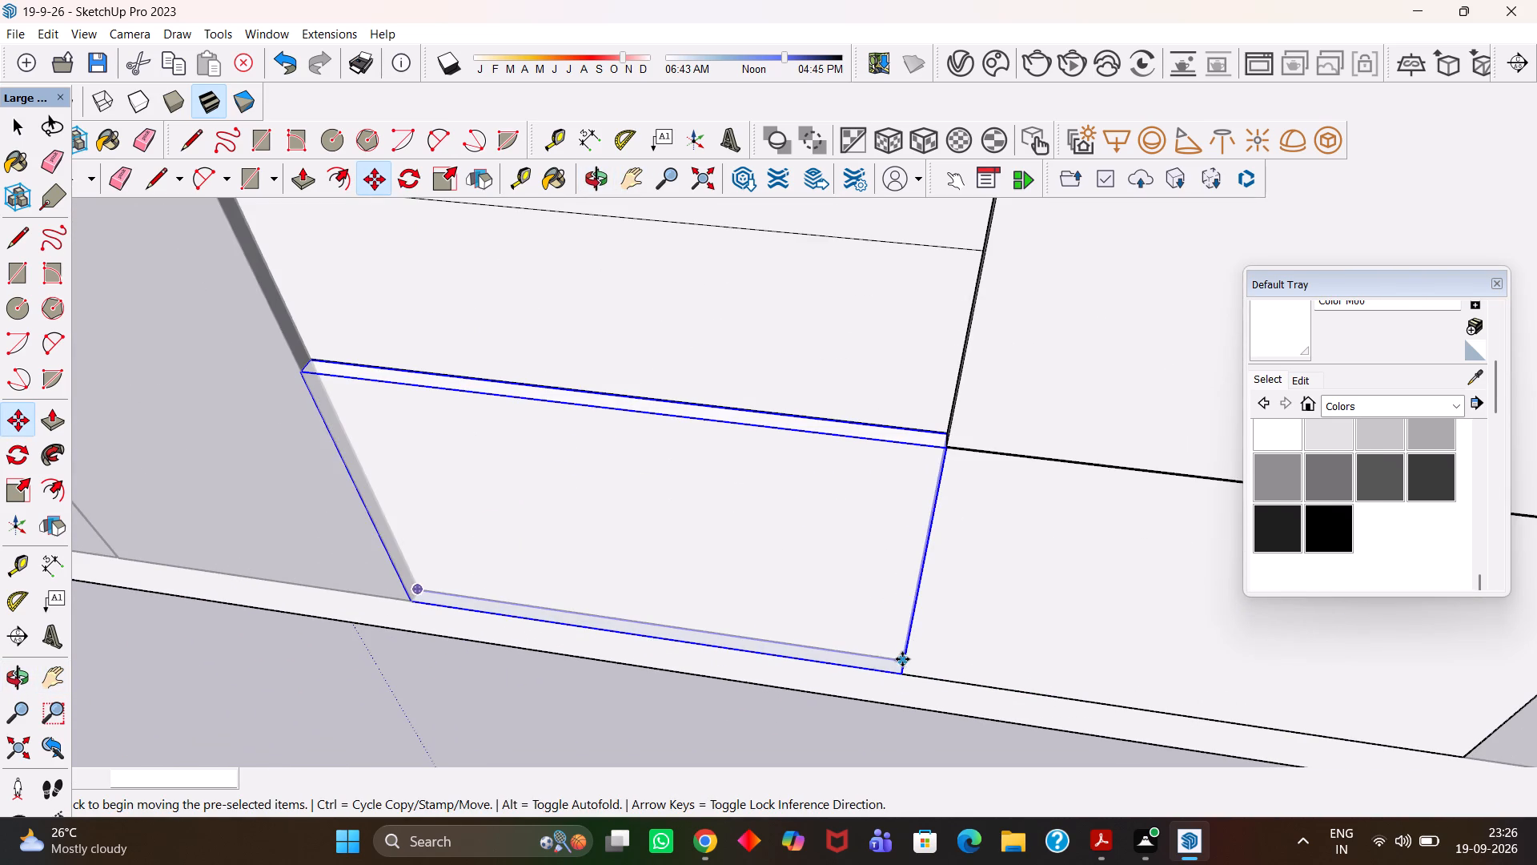
pyautogui.click(902, 659)
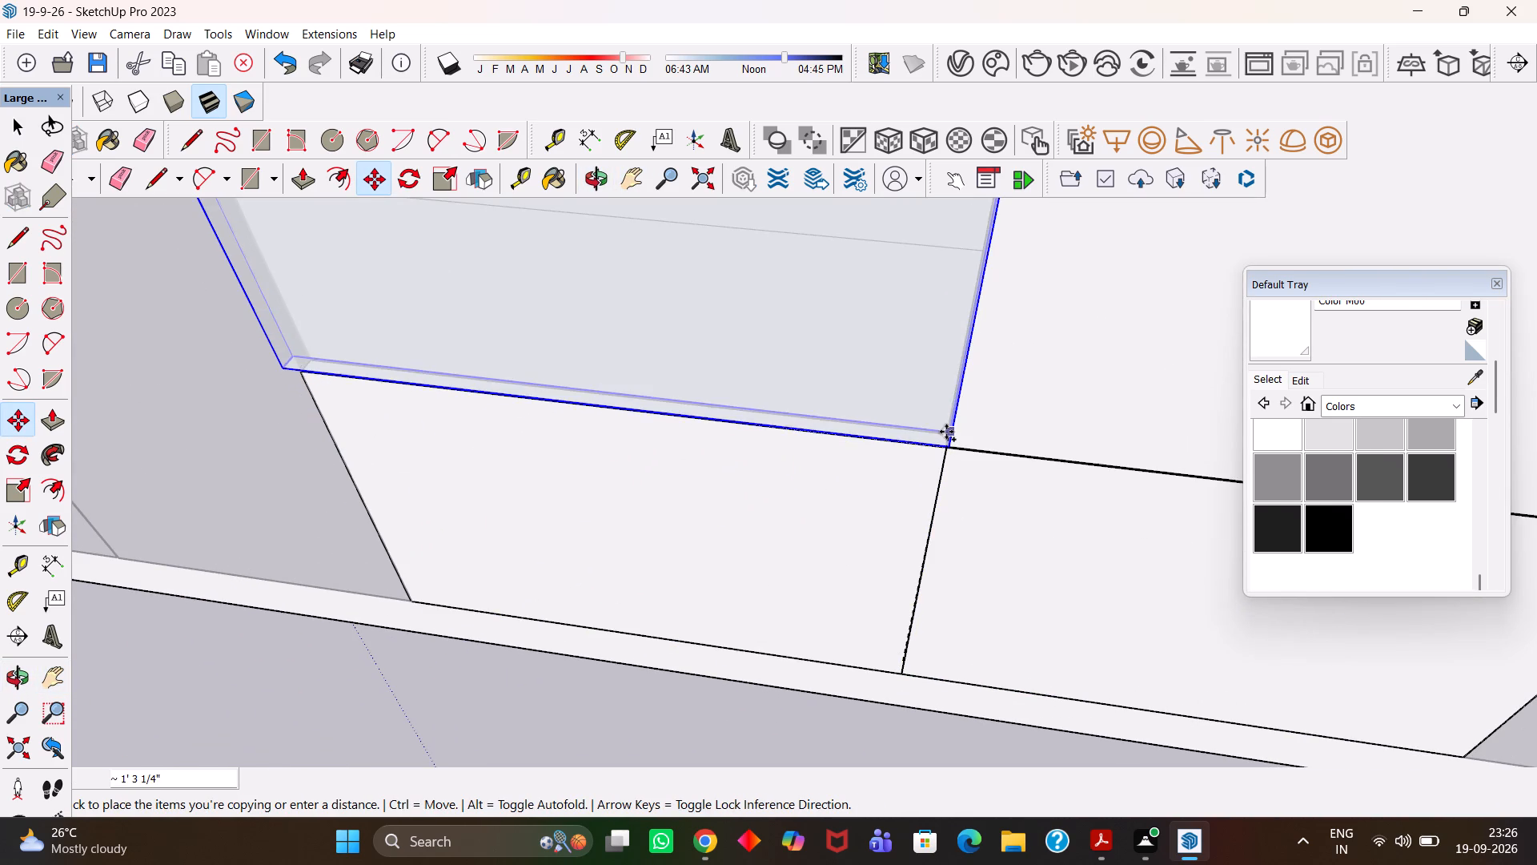
pyautogui.click(946, 429)
# Align the raised drawer front with the front below by moving its lower corner onto their meeting corner, finishing with a shift of about 11/16".
pyautogui.scroll(8, 946, 439)
pyautogui.moveTo(927, 484); pyautogui.dragTo(935, 360, button='middle')
pyautogui.scroll(-2, 935, 360)
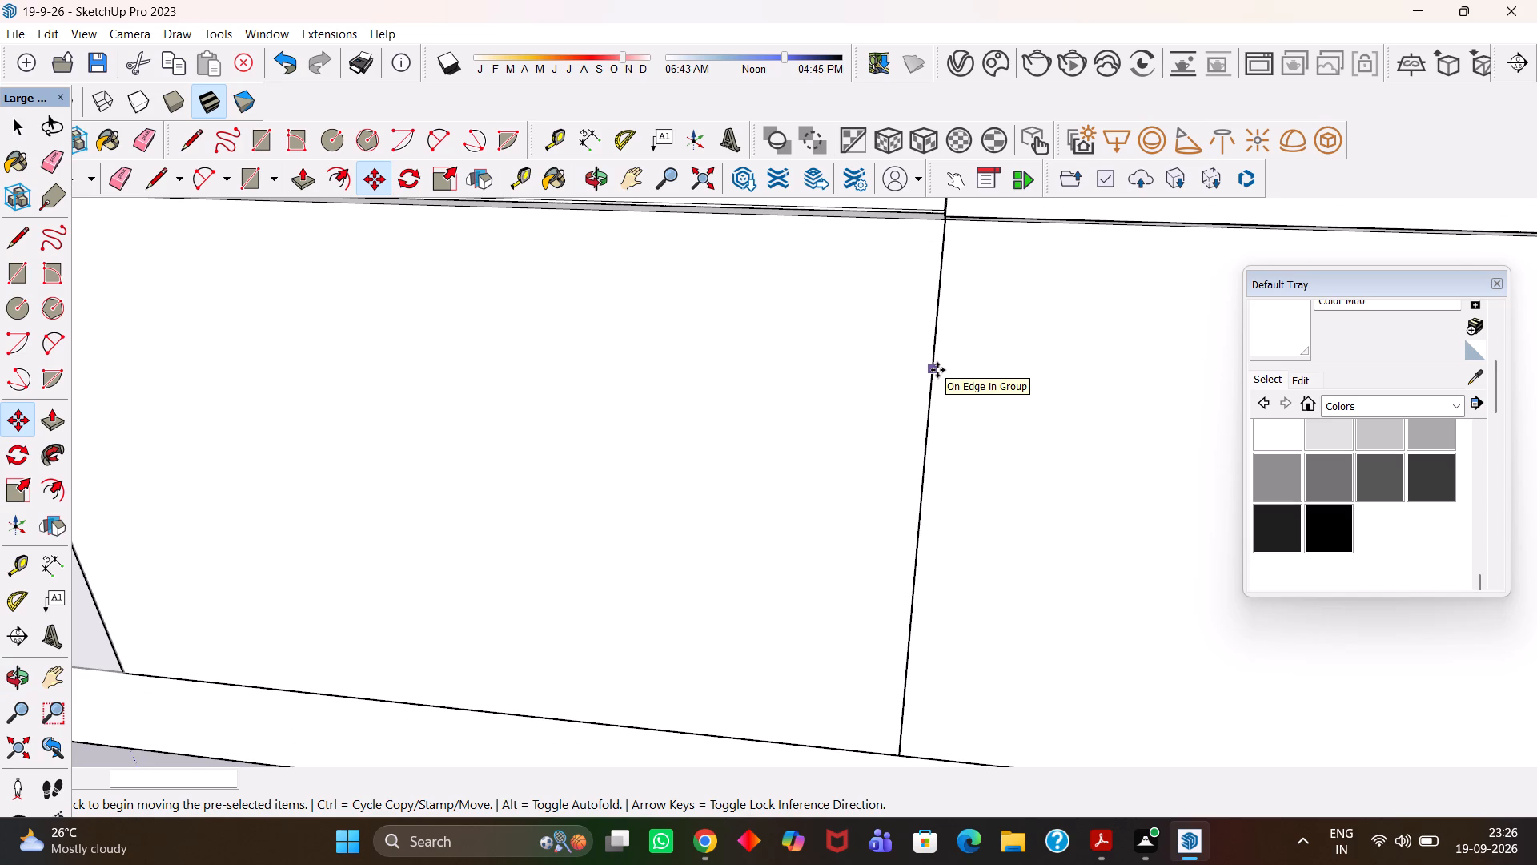
pyautogui.scroll(-5, 924, 377)
pyautogui.press('h')
pyautogui.click(920, 379)
pyautogui.moveTo(920, 378); pyautogui.dragTo(996, 498)
pyautogui.scroll(1, 853, 424)
pyautogui.moveTo(741, 368); pyautogui.dragTo(931, 476)
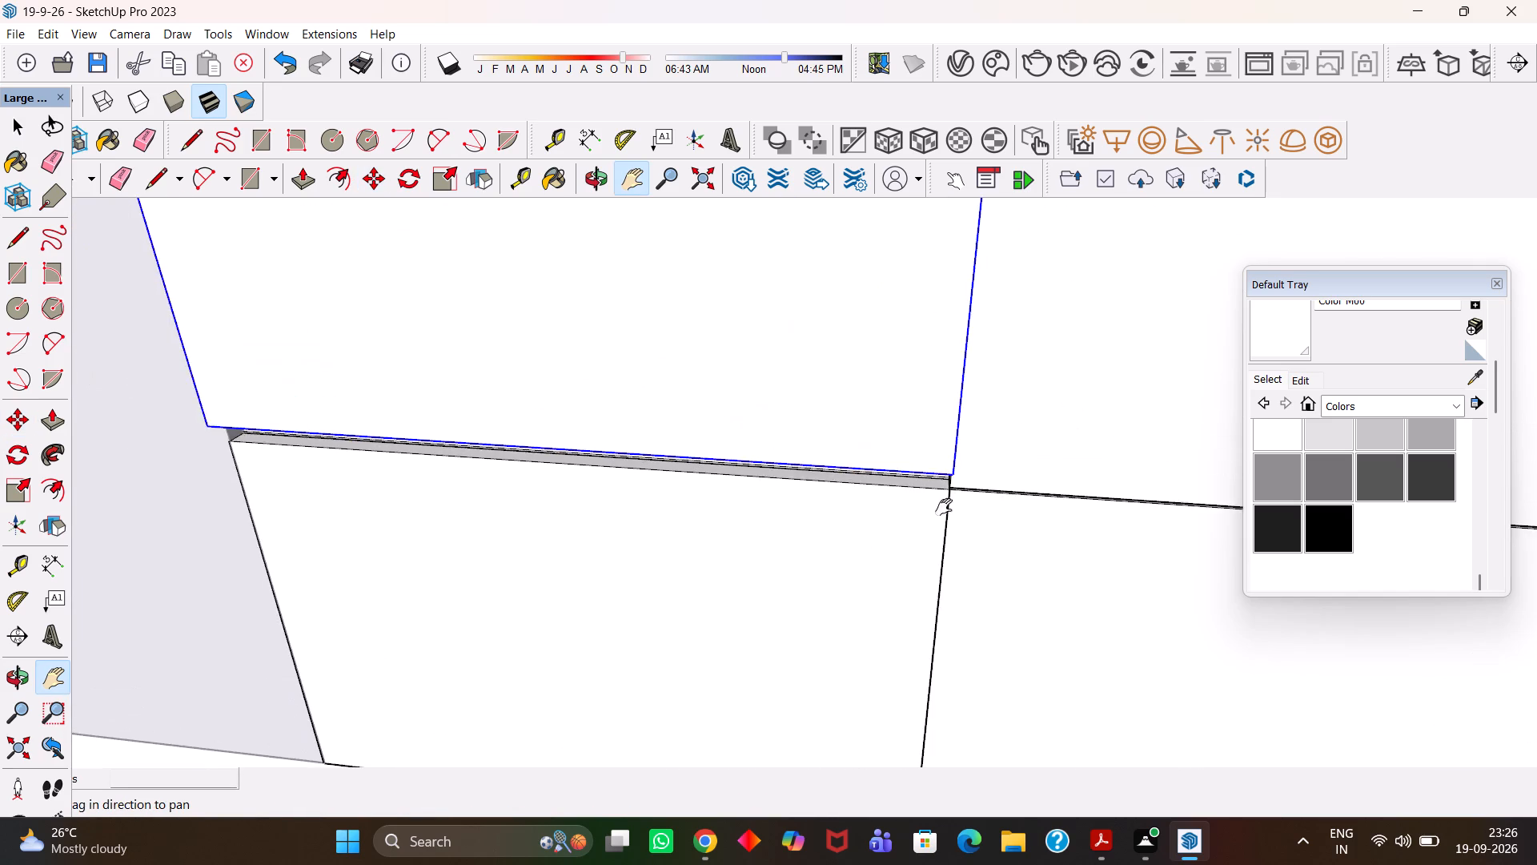
pyautogui.moveTo(944, 507); pyautogui.dragTo(948, 420, button='middle')
pyautogui.scroll(4, 930, 424)
pyautogui.moveTo(904, 378); pyautogui.dragTo(971, 501)
pyautogui.moveTo(940, 524); pyautogui.dragTo(1001, 411, button='middle')
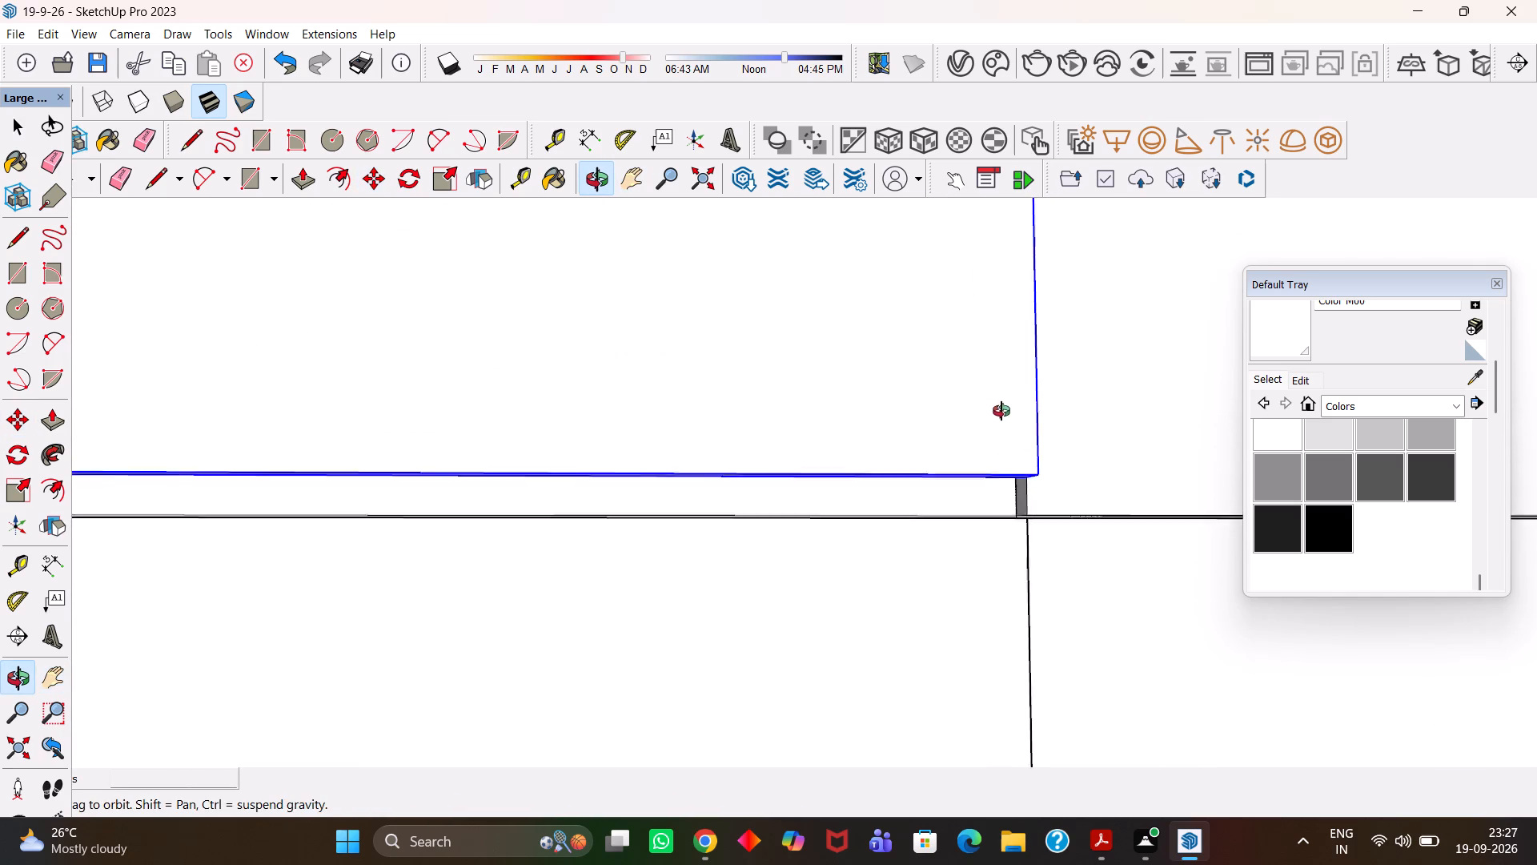
pyautogui.scroll(1, 1001, 409)
pyautogui.moveTo(1001, 411); pyautogui.dragTo(1001, 409, button='middle')
pyautogui.moveTo(1108, 533); pyautogui.dragTo(1002, 520, button='middle')
pyautogui.scroll(5, 1002, 520)
pyautogui.press('m')
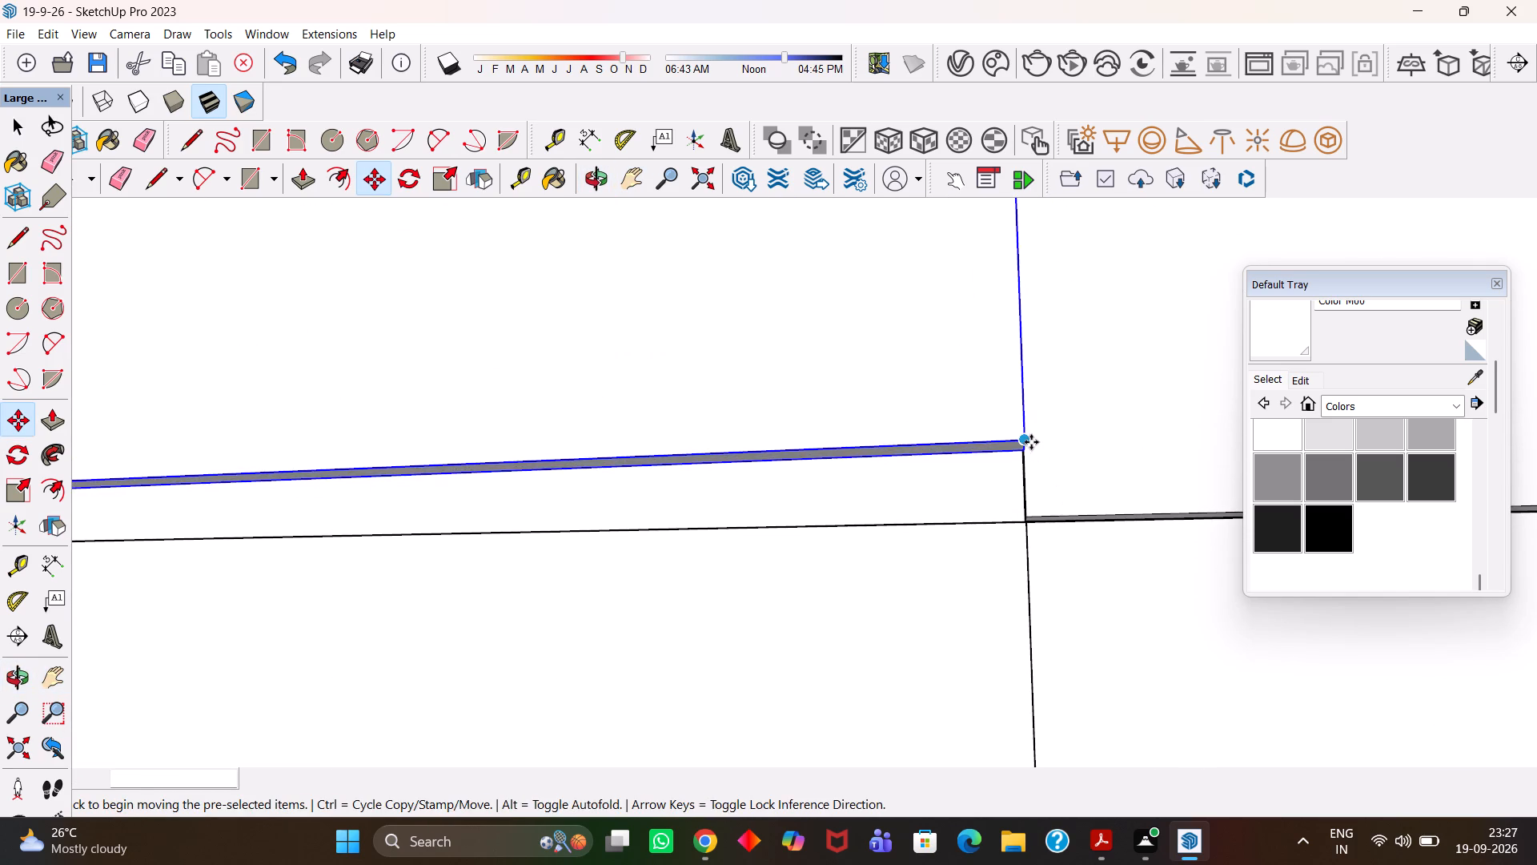
pyautogui.click(1031, 442)
pyautogui.click(1021, 514)
pyautogui.scroll(3, 1021, 514)
pyautogui.moveTo(1025, 533); pyautogui.dragTo(946, 504, button='middle')
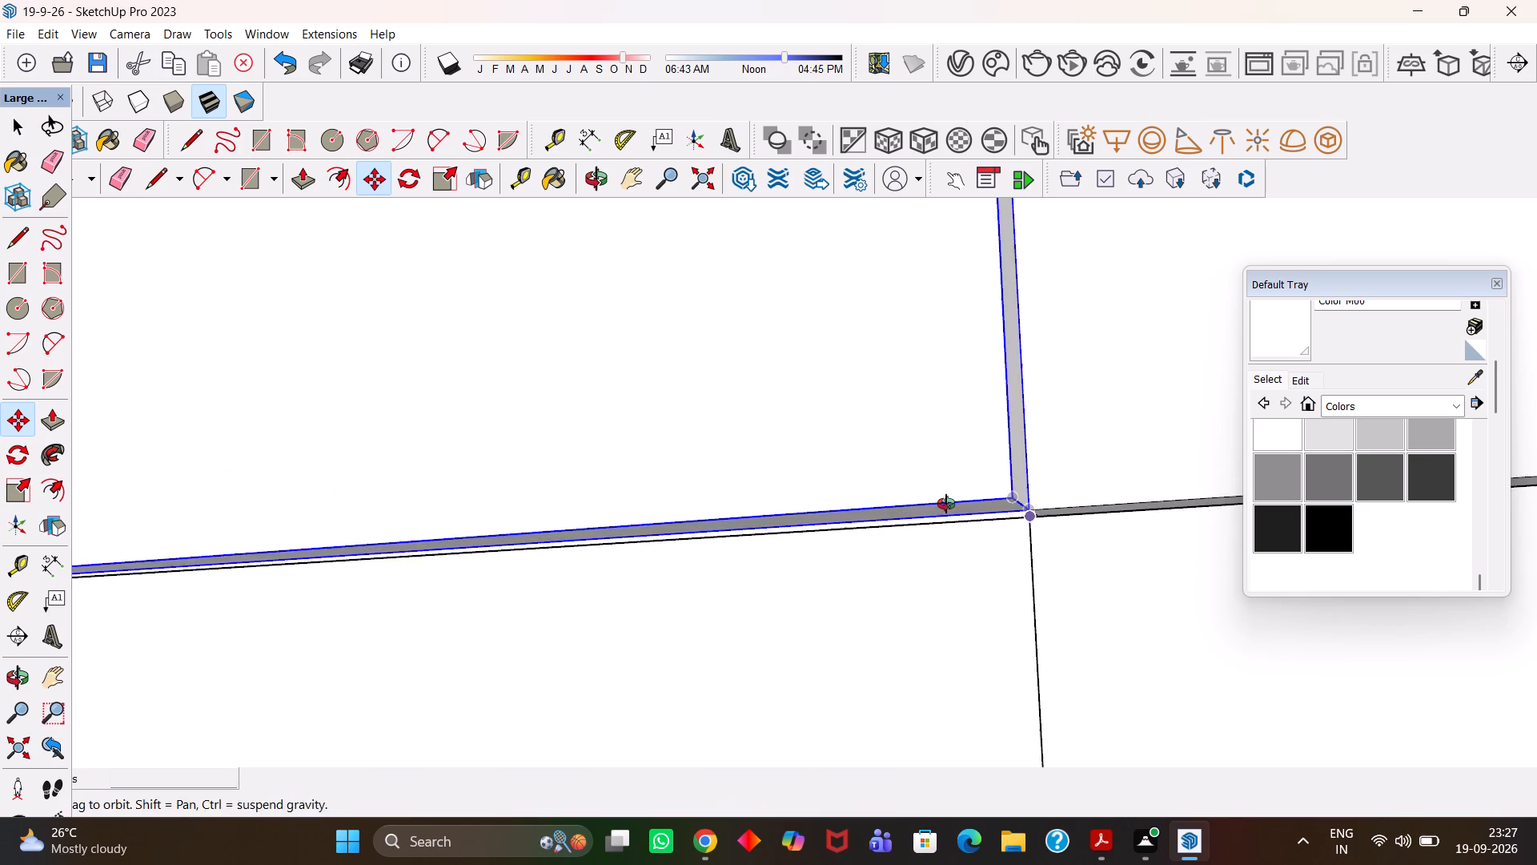
pyautogui.moveTo(946, 504); pyautogui.dragTo(938, 479, button='middle')
pyautogui.scroll(2, 977, 470)
pyautogui.click(1009, 490)
pyautogui.click(1037, 522)
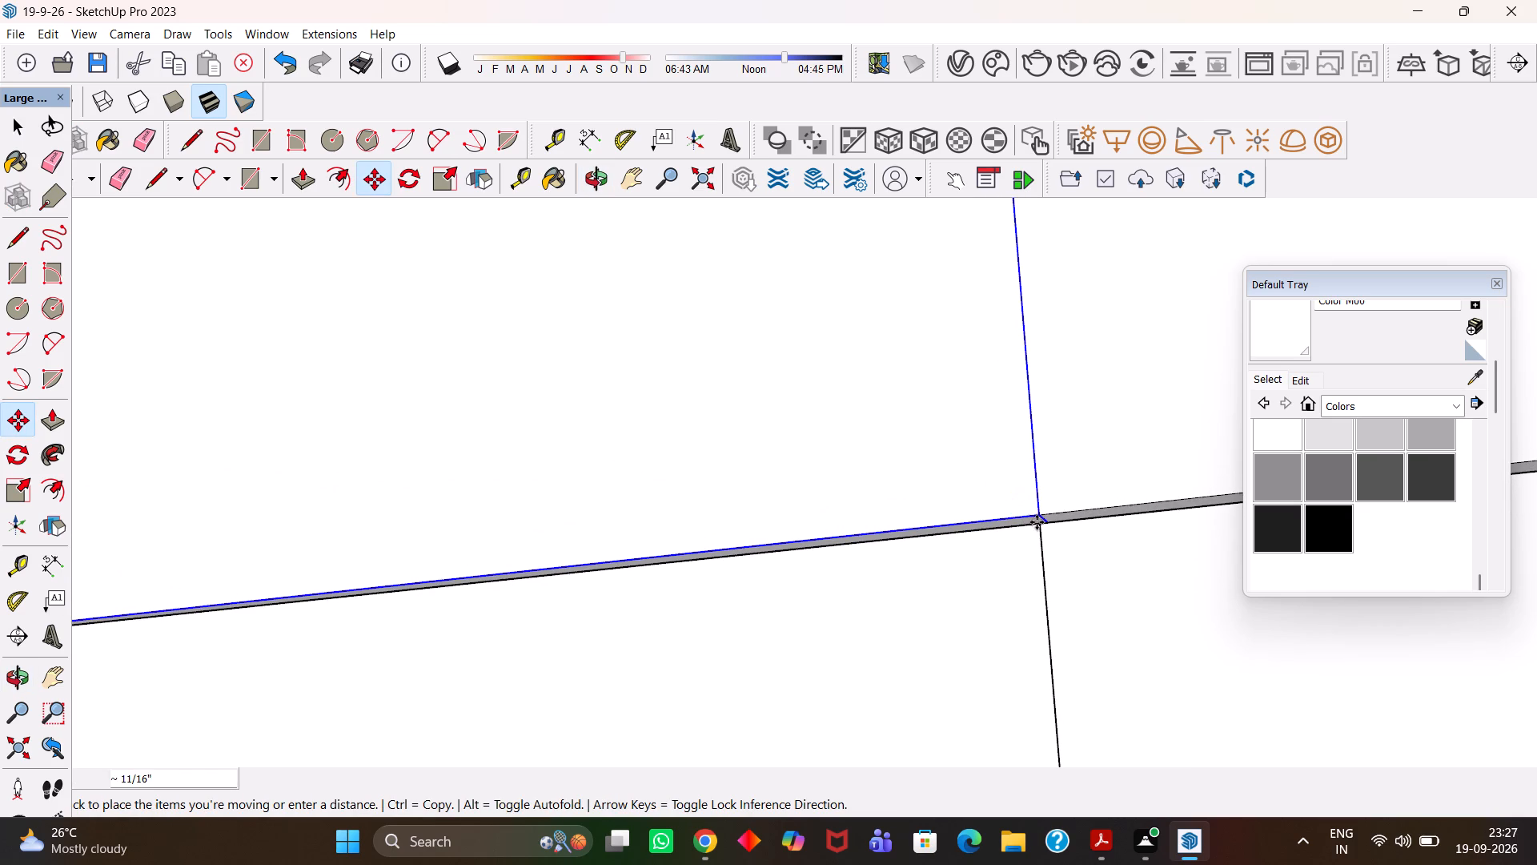
# Shorten the raised drawer front by pushing its top face down to the middle bay's height with Push/Pull.
pyautogui.scroll(1, 1038, 549)
pyautogui.moveTo(1038, 549); pyautogui.dragTo(1067, 555, button='middle')
pyautogui.press('h')
pyautogui.scroll(-10, 1067, 561)
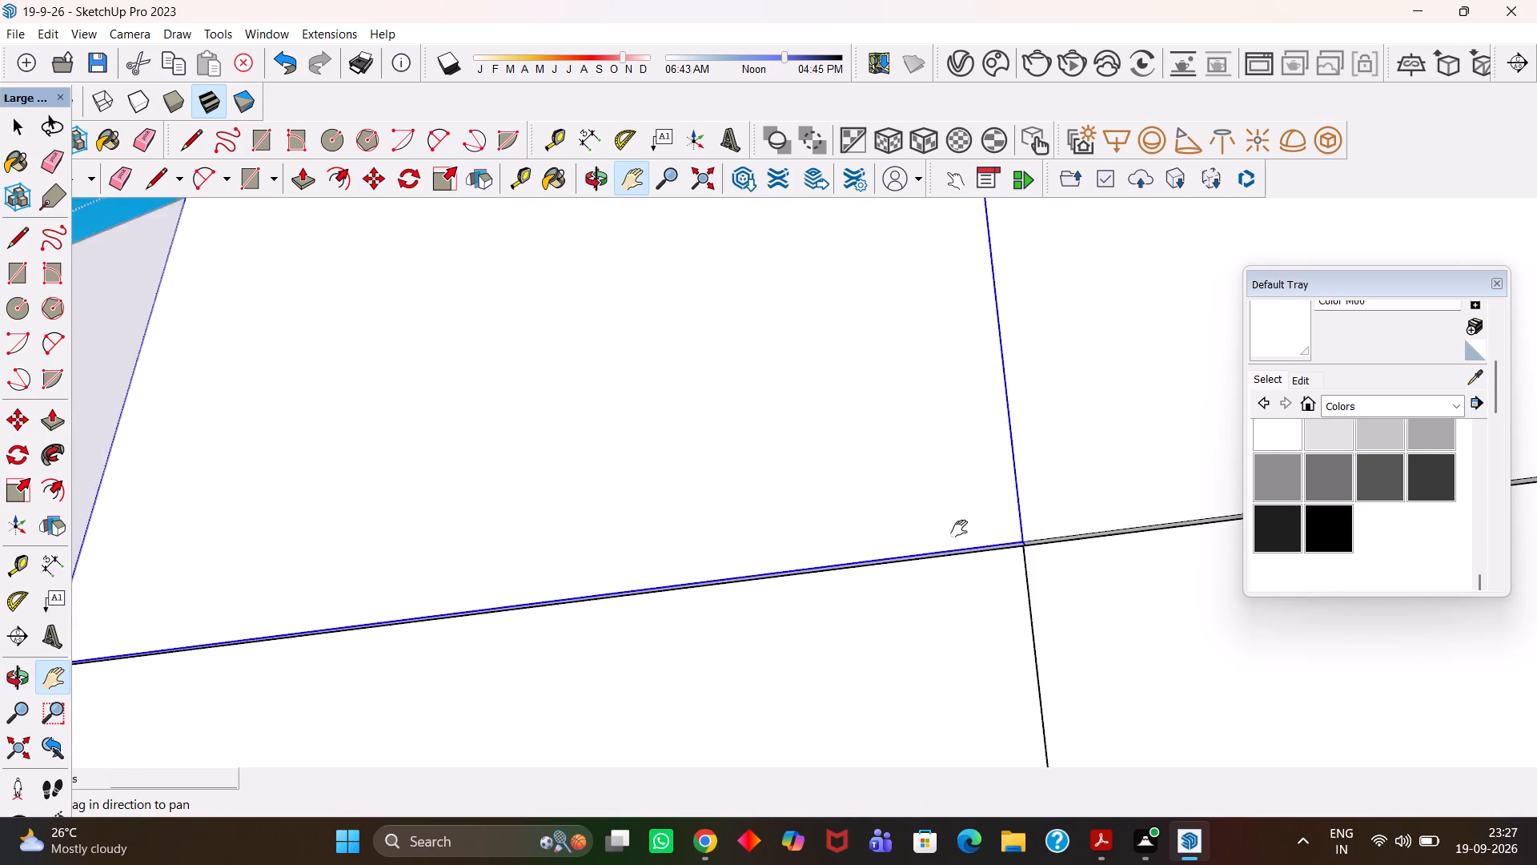
pyautogui.scroll(-1, 959, 529)
pyautogui.moveTo(873, 467); pyautogui.dragTo(934, 608, button='middle')
pyautogui.scroll(-6, 937, 622)
pyautogui.moveTo(748, 469); pyautogui.dragTo(877, 674, button='middle')
pyautogui.scroll(-1, 877, 674)
pyautogui.moveTo(790, 543); pyautogui.dragTo(767, 625, button='middle')
pyautogui.scroll(2, 767, 625)
pyautogui.press('h')
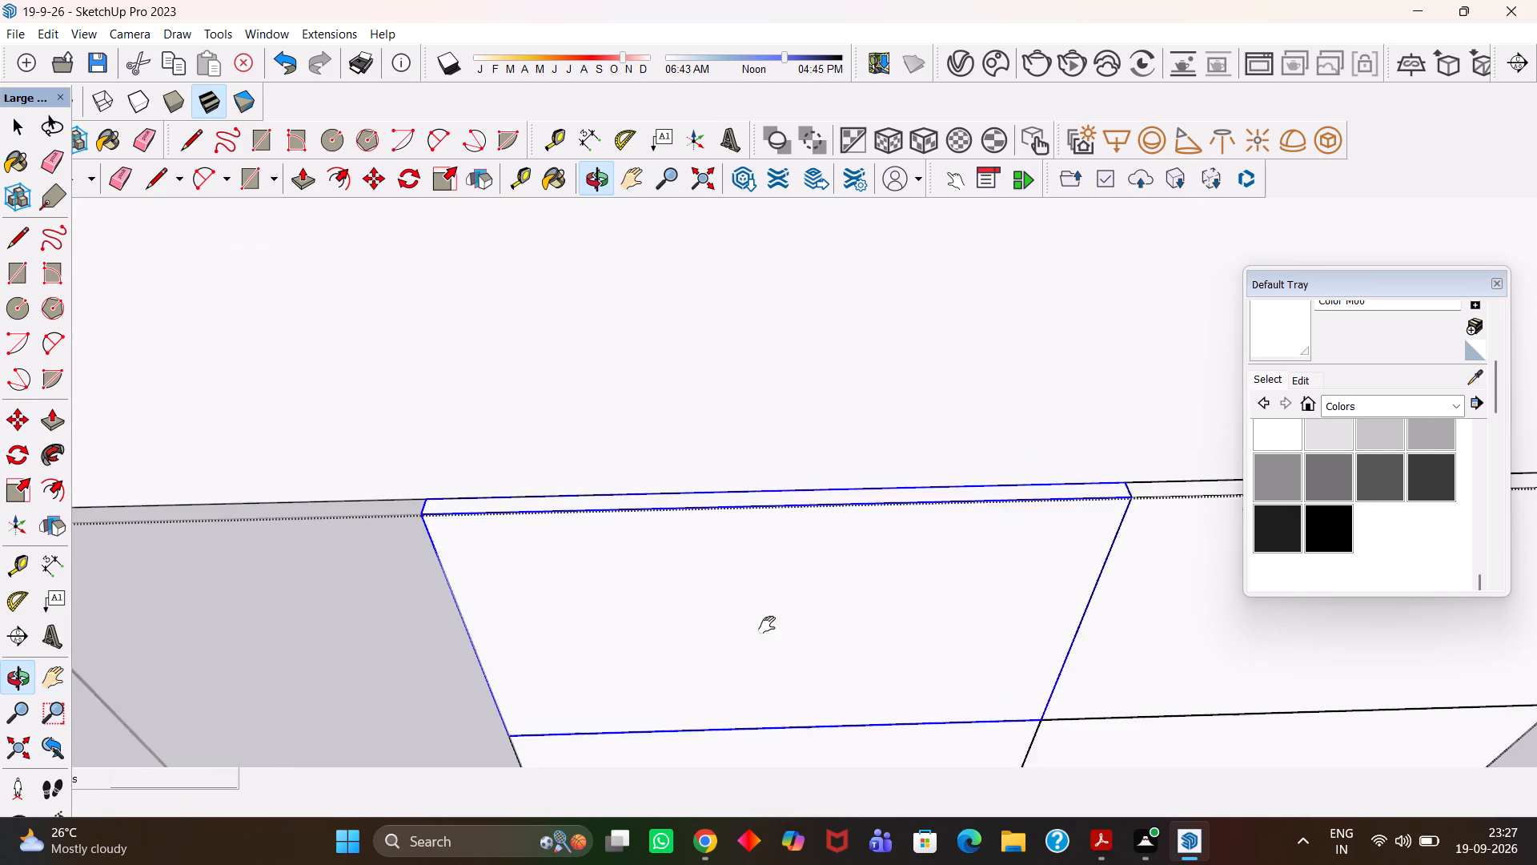
pyautogui.moveTo(797, 624); pyautogui.dragTo(782, 501)
pyautogui.scroll(-4, 757, 457)
pyautogui.moveTo(836, 485); pyautogui.dragTo(798, 586, button='middle')
pyautogui.scroll(3, 806, 545)
pyautogui.press('h')
pyautogui.scroll(-4, 797, 589)
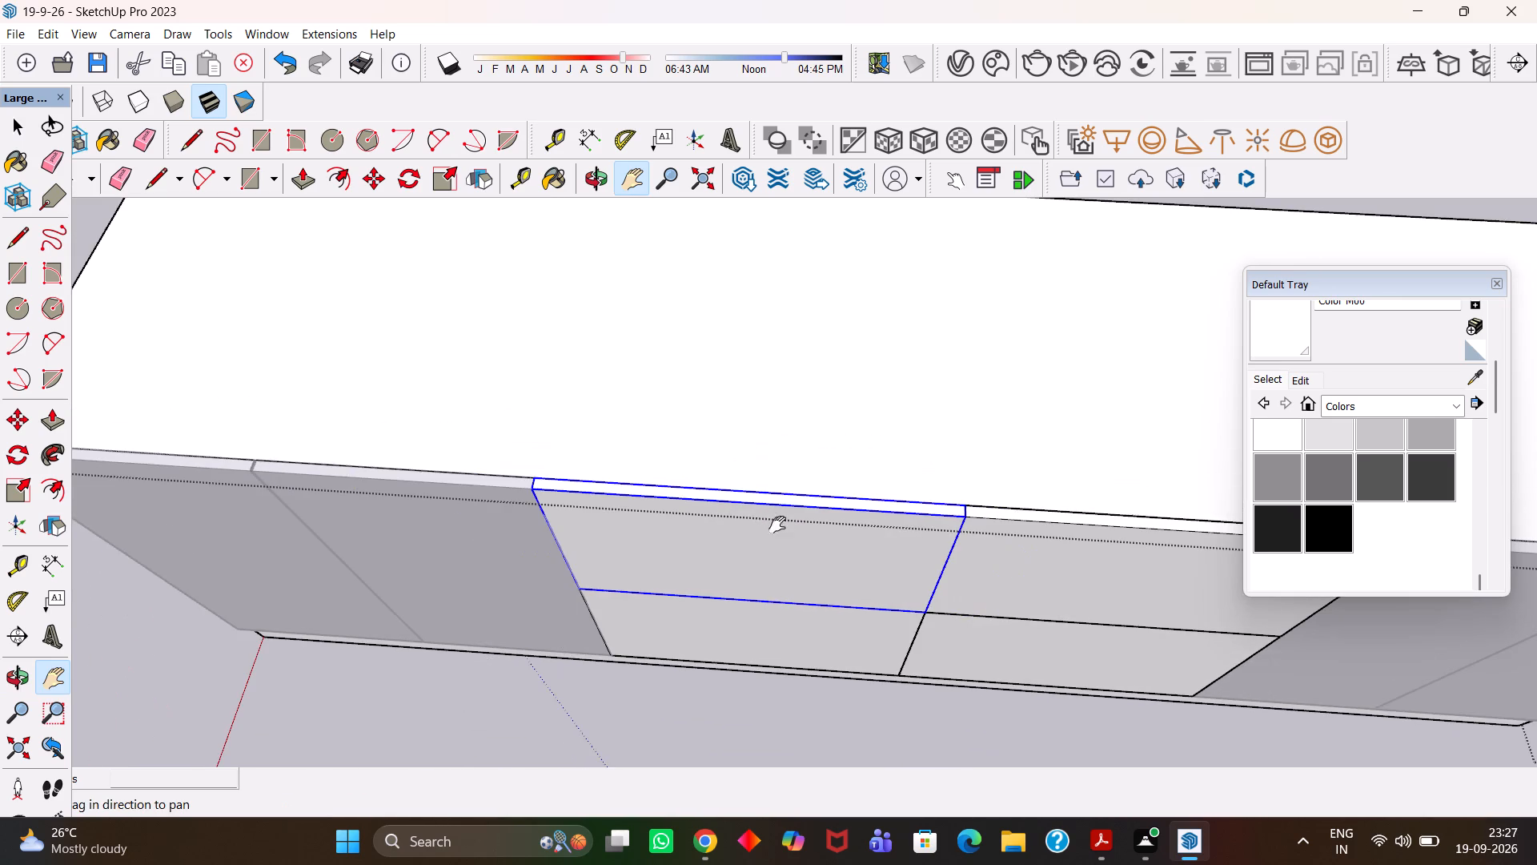
pyautogui.moveTo(789, 532); pyautogui.dragTo(806, 532, button='middle')
pyautogui.scroll(3, 791, 532)
pyautogui.press('space')
pyautogui.doubleClick(820, 484)
pyautogui.click(831, 484)
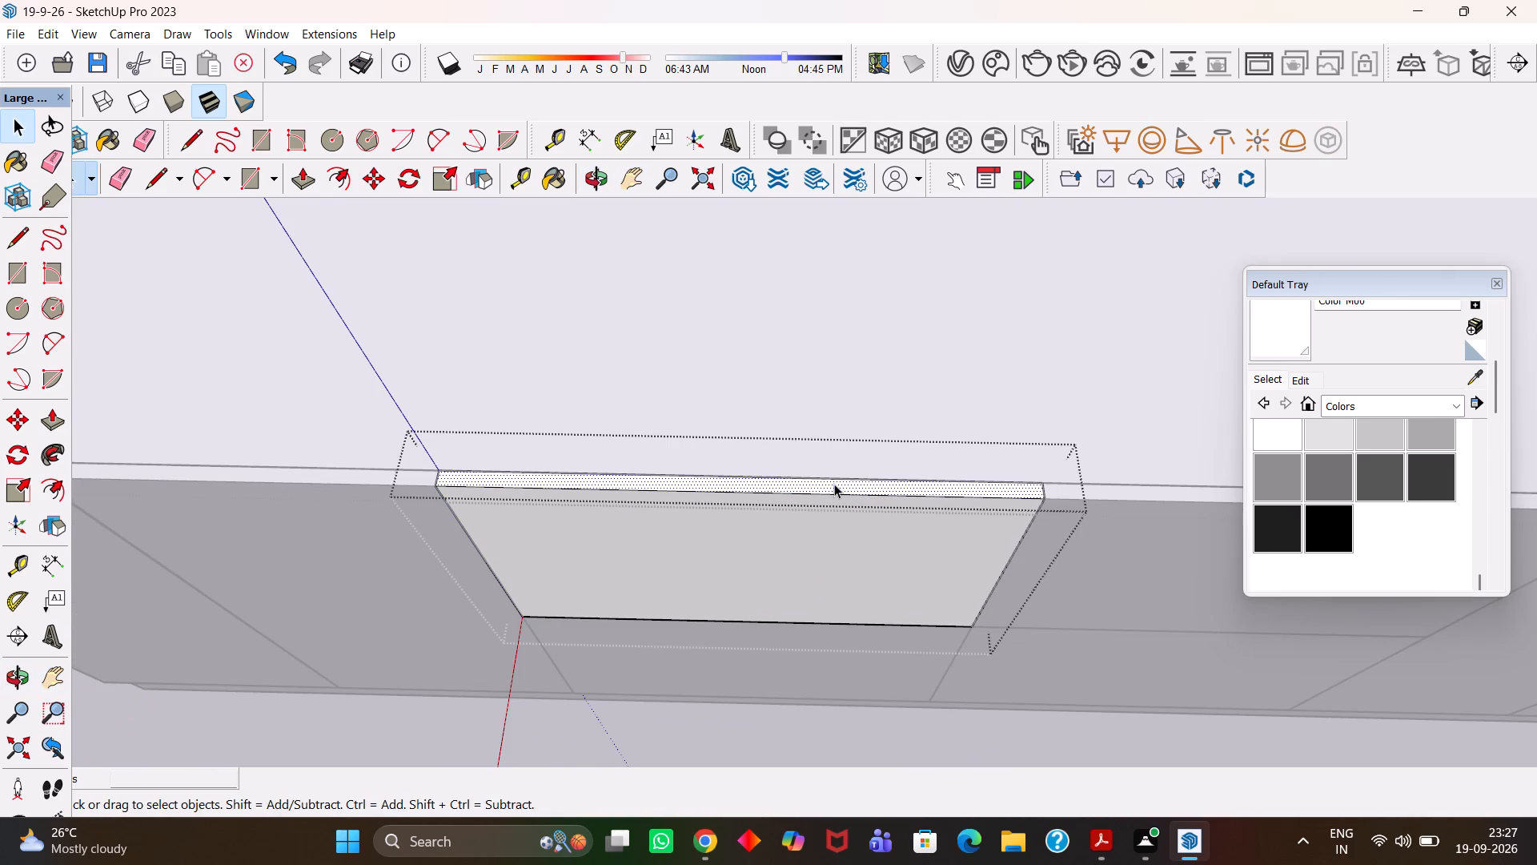
pyautogui.press('p')
pyautogui.click(838, 483)
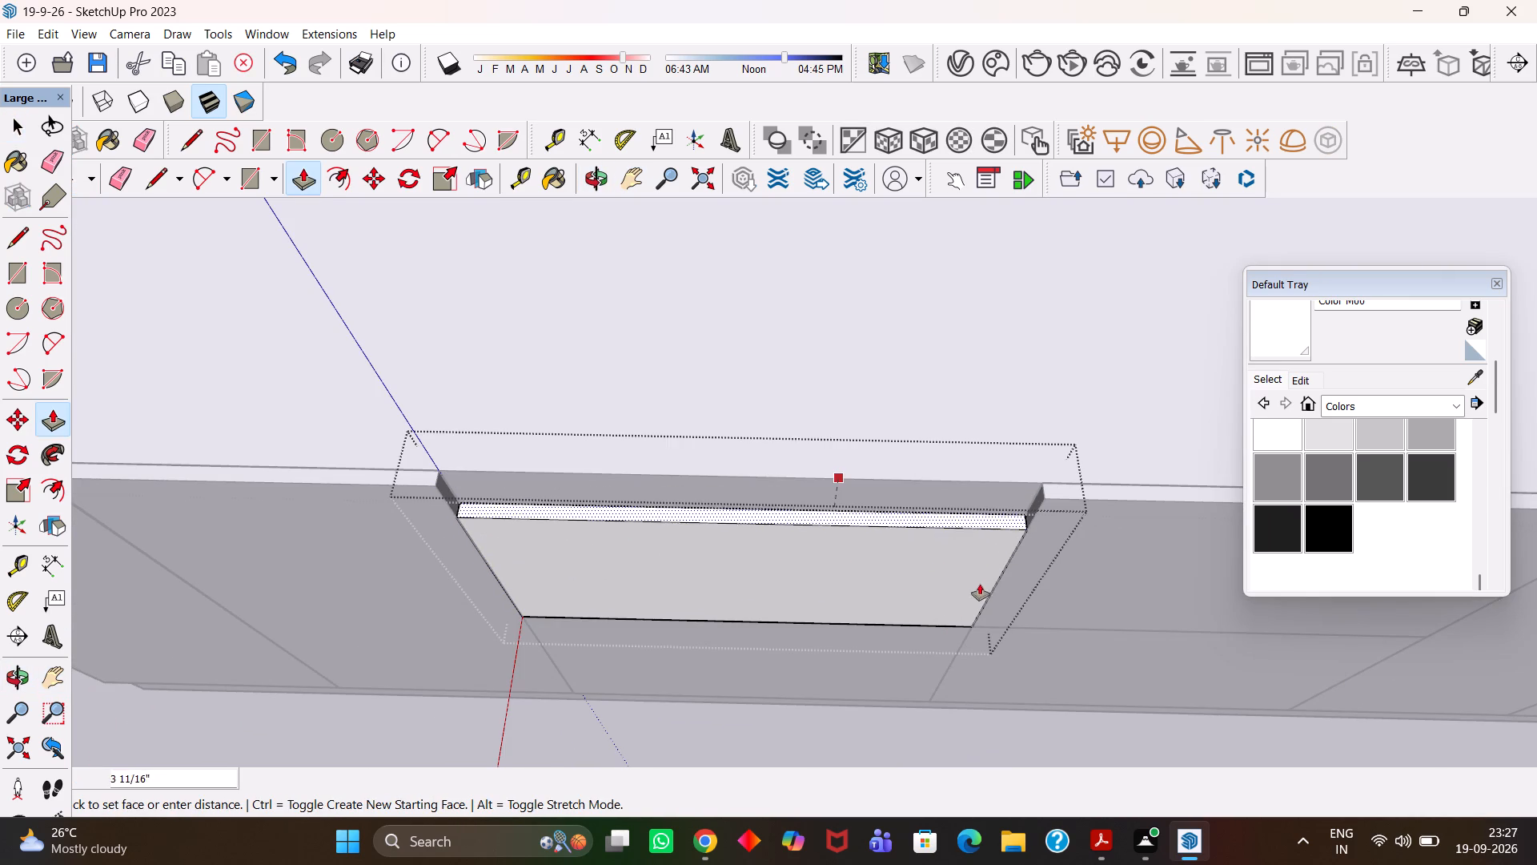
pyautogui.click(999, 573)
pyautogui.scroll(-8, 929, 577)
pyautogui.press('h')
pyautogui.moveTo(874, 591); pyautogui.dragTo(895, 605, button='middle')
pyautogui.scroll(1, 892, 602)
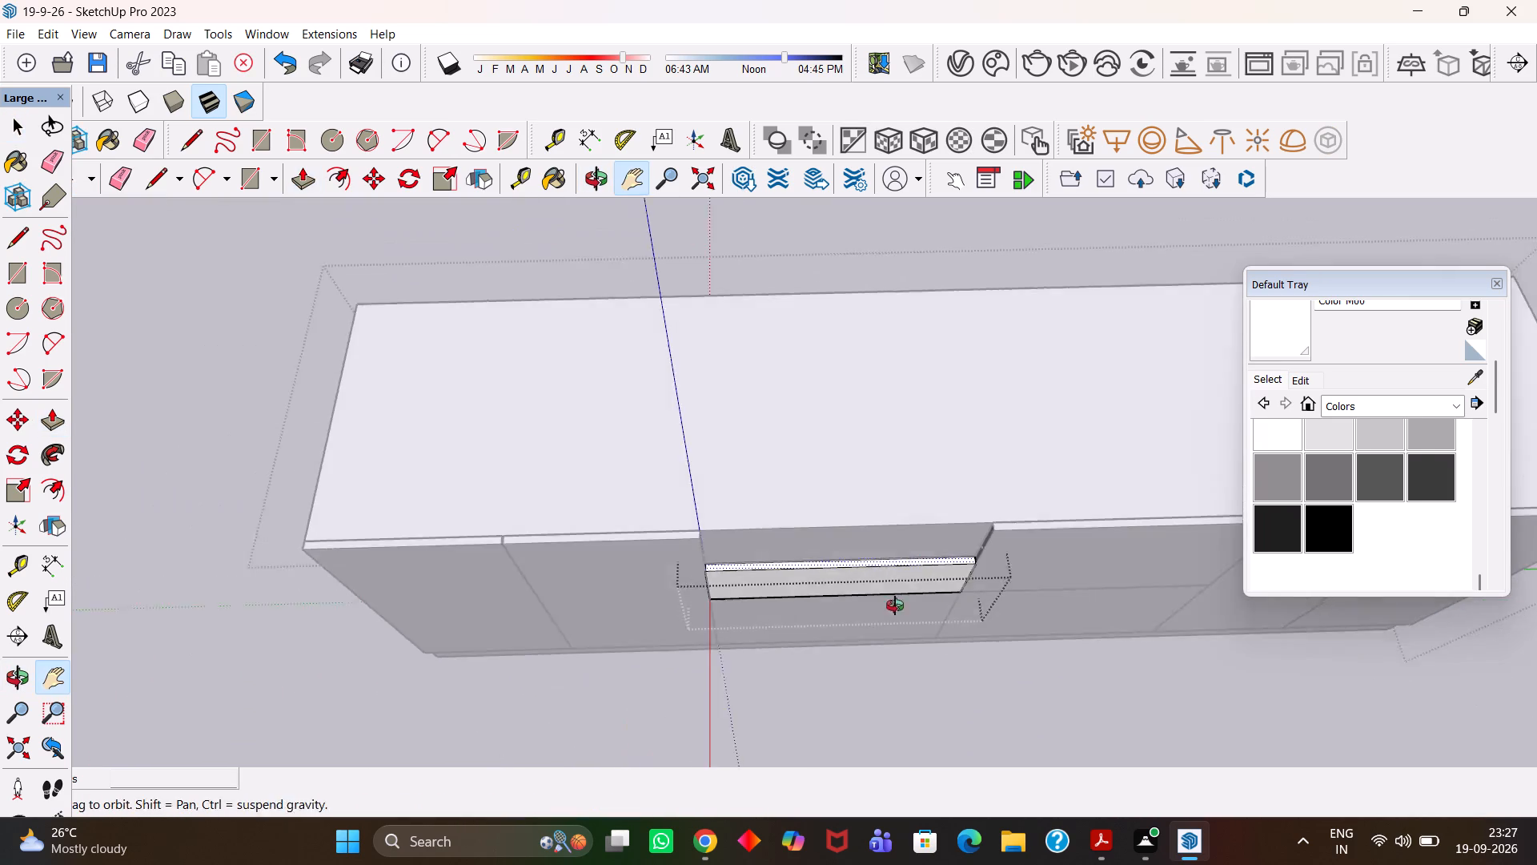
pyautogui.moveTo(895, 605); pyautogui.dragTo(900, 611, button='middle')
pyautogui.scroll(-2, 900, 611)
pyautogui.press('h')
pyautogui.moveTo(905, 632); pyautogui.dragTo(841, 511)
pyautogui.moveTo(836, 511); pyautogui.dragTo(851, 560, button='middle')
pyautogui.press('space')
pyautogui.click(846, 591)
# Copy the shortened drawer front upward by its lower corner, stacking it directly above the original in the middle section's top gap.
pyautogui.click(784, 453)
pyautogui.scroll(3, 784, 453)
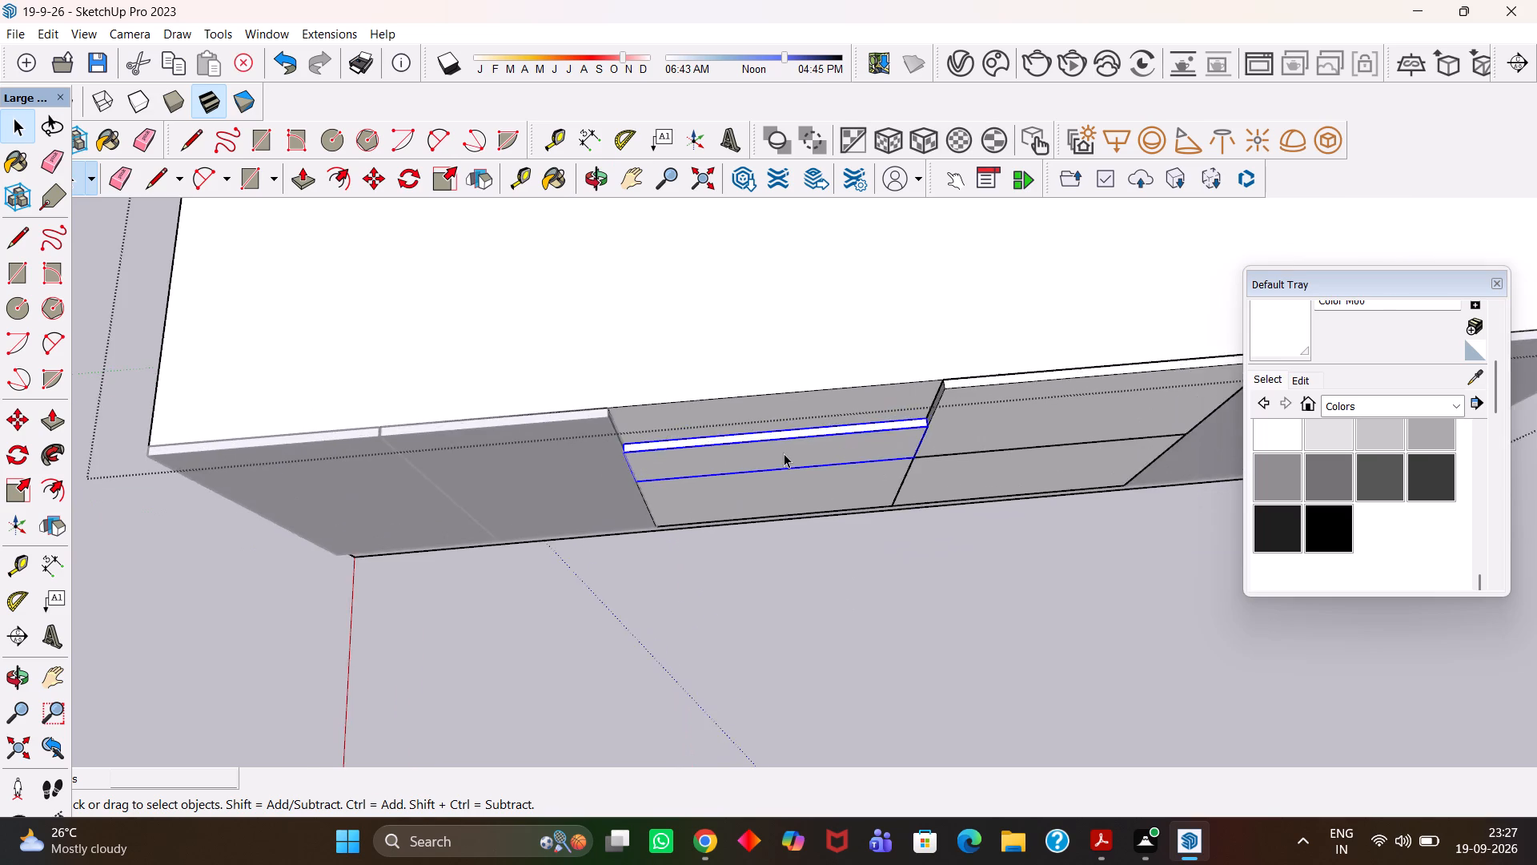
pyautogui.moveTo(792, 453); pyautogui.dragTo(771, 382, button='middle')
pyautogui.scroll(1, 768, 440)
pyautogui.press('h')
pyautogui.moveTo(814, 417); pyautogui.dragTo(765, 557)
pyautogui.moveTo(807, 551); pyautogui.dragTo(786, 509, button='middle')
pyautogui.scroll(3, 786, 509)
pyautogui.press('m')
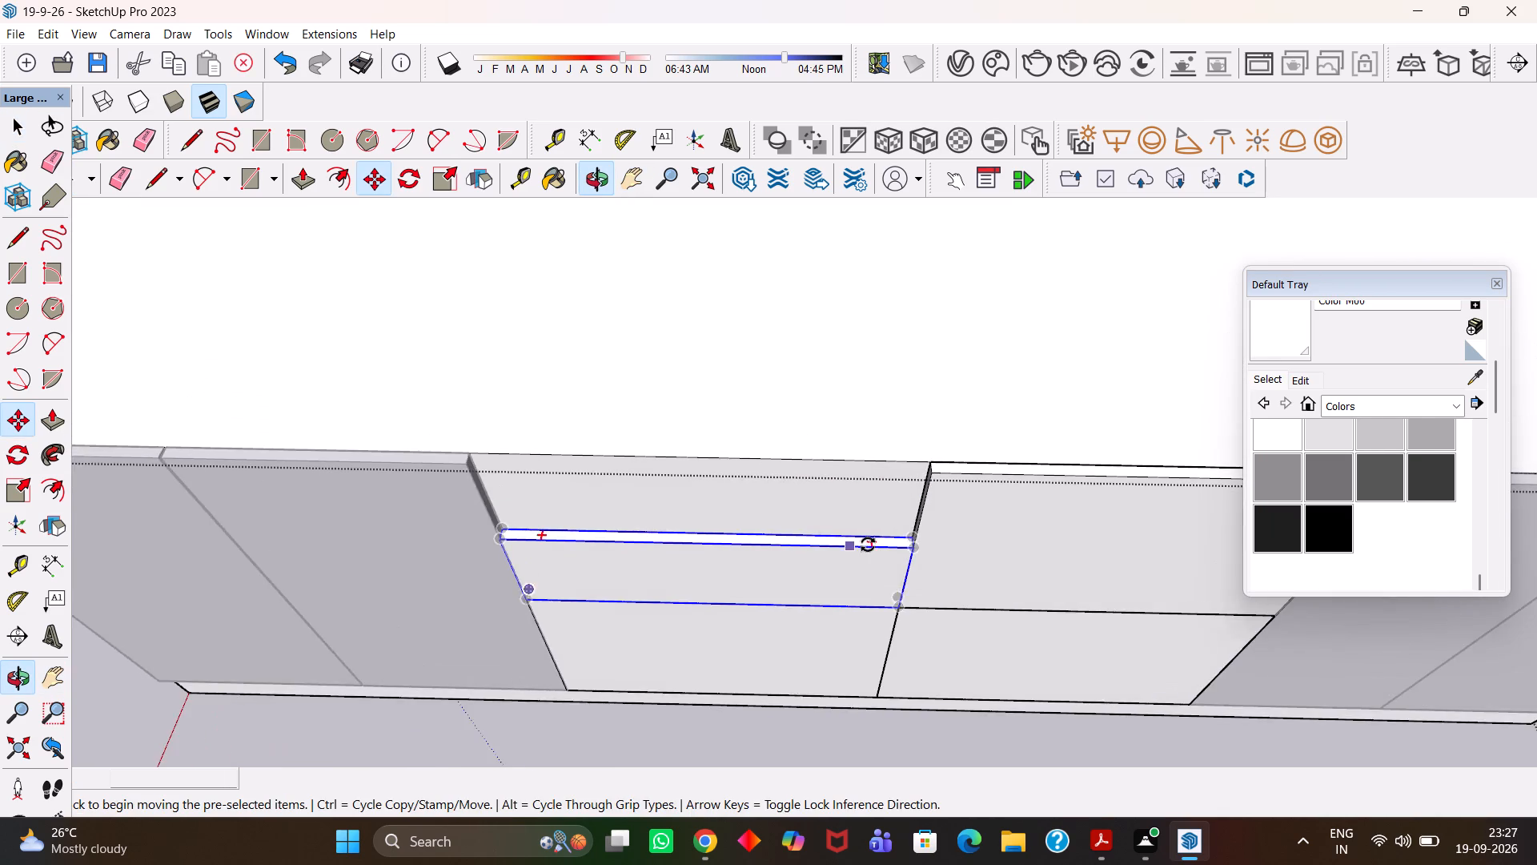
pyautogui.scroll(2, 868, 545)
pyautogui.click(908, 625)
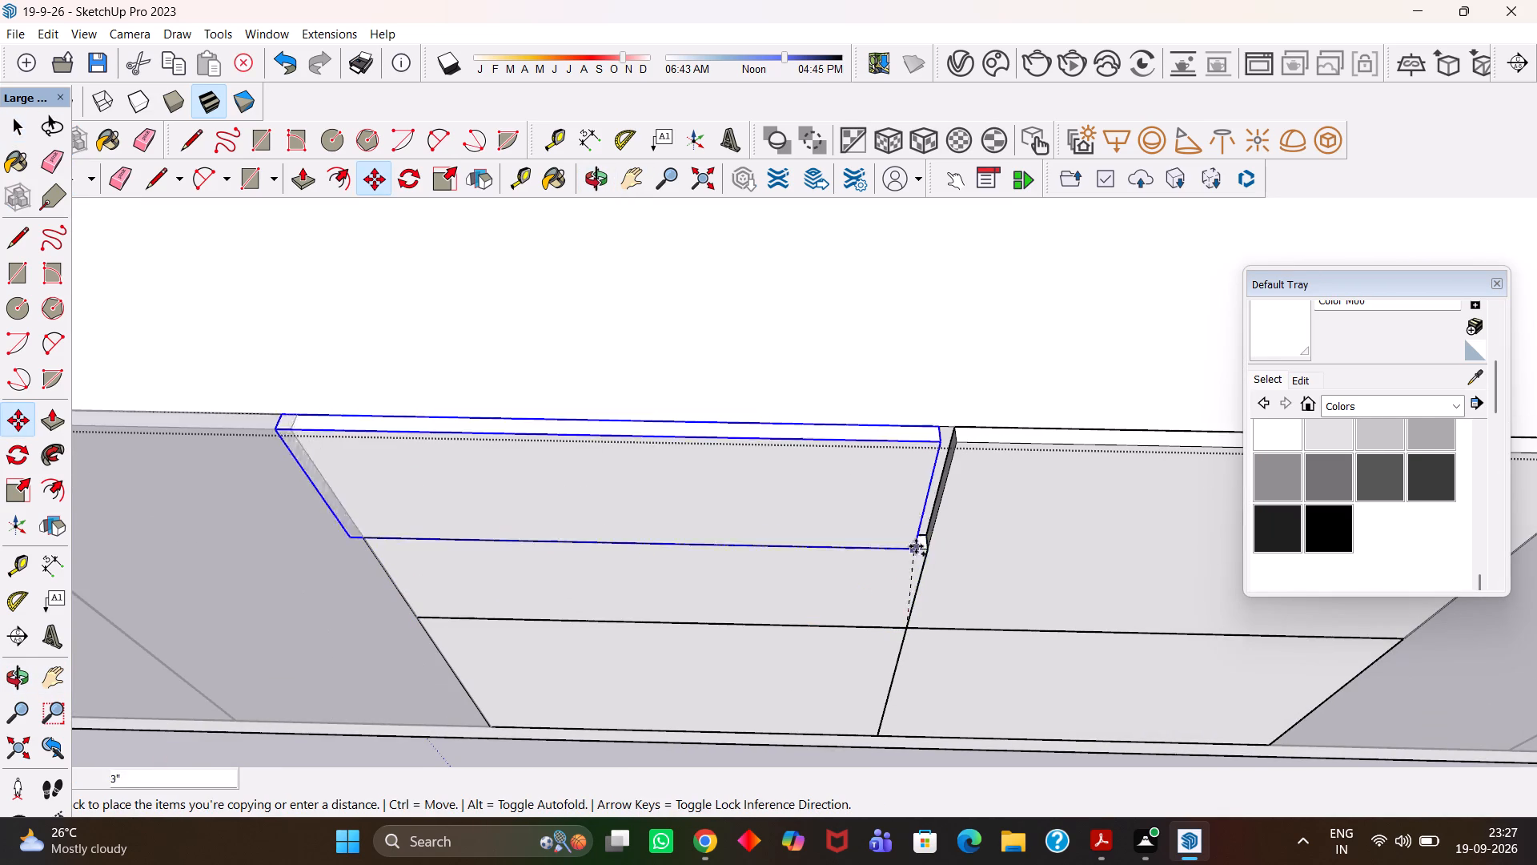
pyautogui.click(926, 545)
# Leave the cabinet group's editing mode with the stacked drawer fronts in place.
pyautogui.scroll(-7, 926, 545)
pyautogui.press('h')
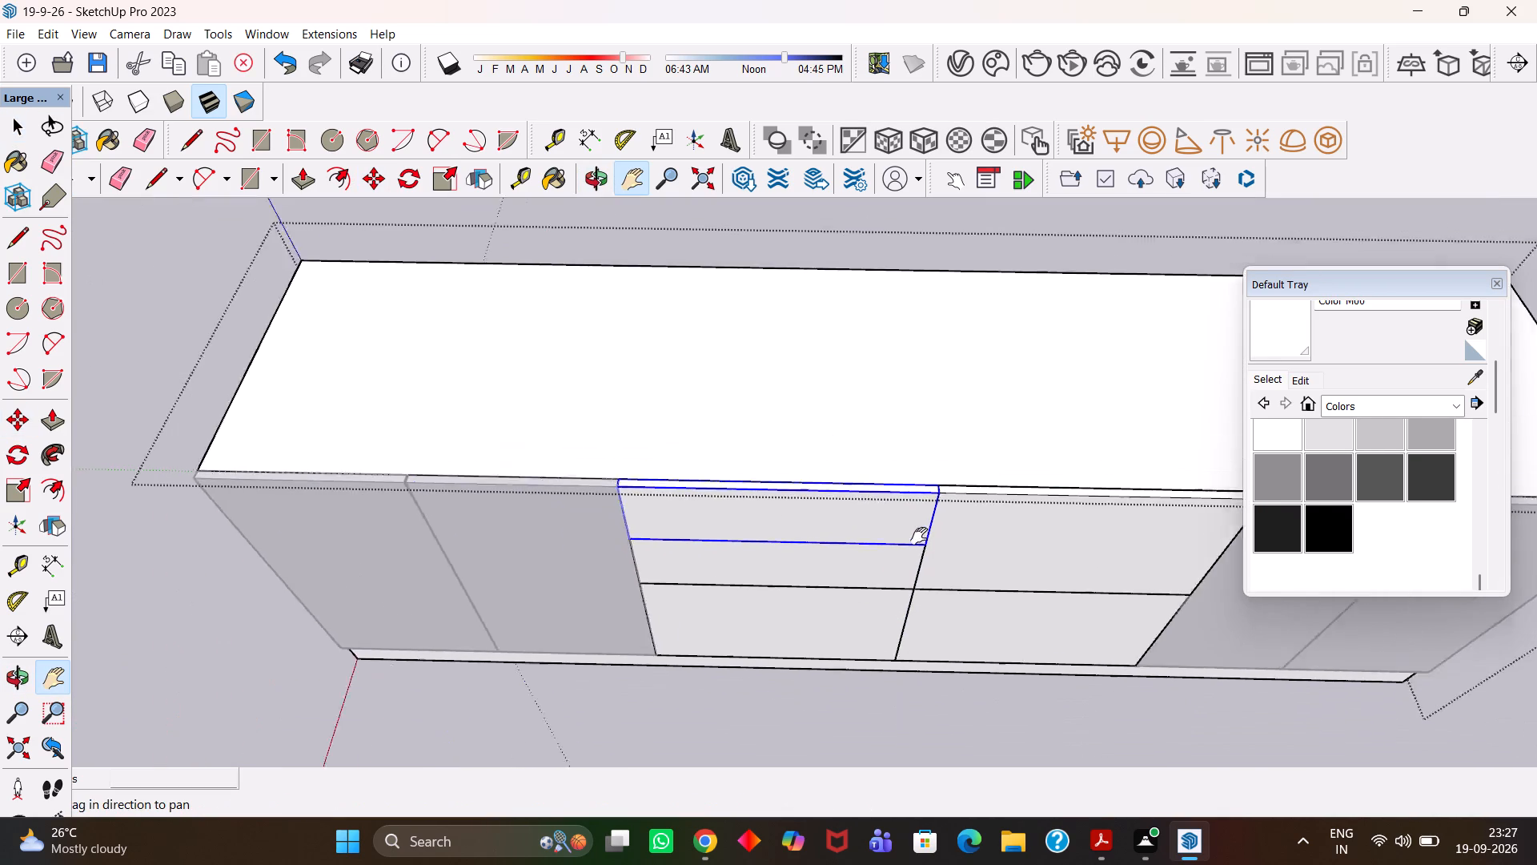
pyautogui.scroll(-10, 919, 536)
pyautogui.scroll(1, 876, 503)
pyautogui.moveTo(881, 505); pyautogui.dragTo(898, 539, button='middle')
pyautogui.scroll(1, 903, 541)
pyautogui.press('h')
pyautogui.scroll(-1, 895, 534)
pyautogui.moveTo(928, 555); pyautogui.dragTo(797, 526)
pyautogui.scroll(-4, 796, 523)
pyautogui.press('space')
pyautogui.click(834, 602)
# Examine the whole window-wall cabinet from above and the front, checking the layout of its doors and drawer fronts.
pyautogui.scroll(3, 825, 598)
pyautogui.scroll(-3, 825, 597)
pyautogui.scroll(2, 814, 575)
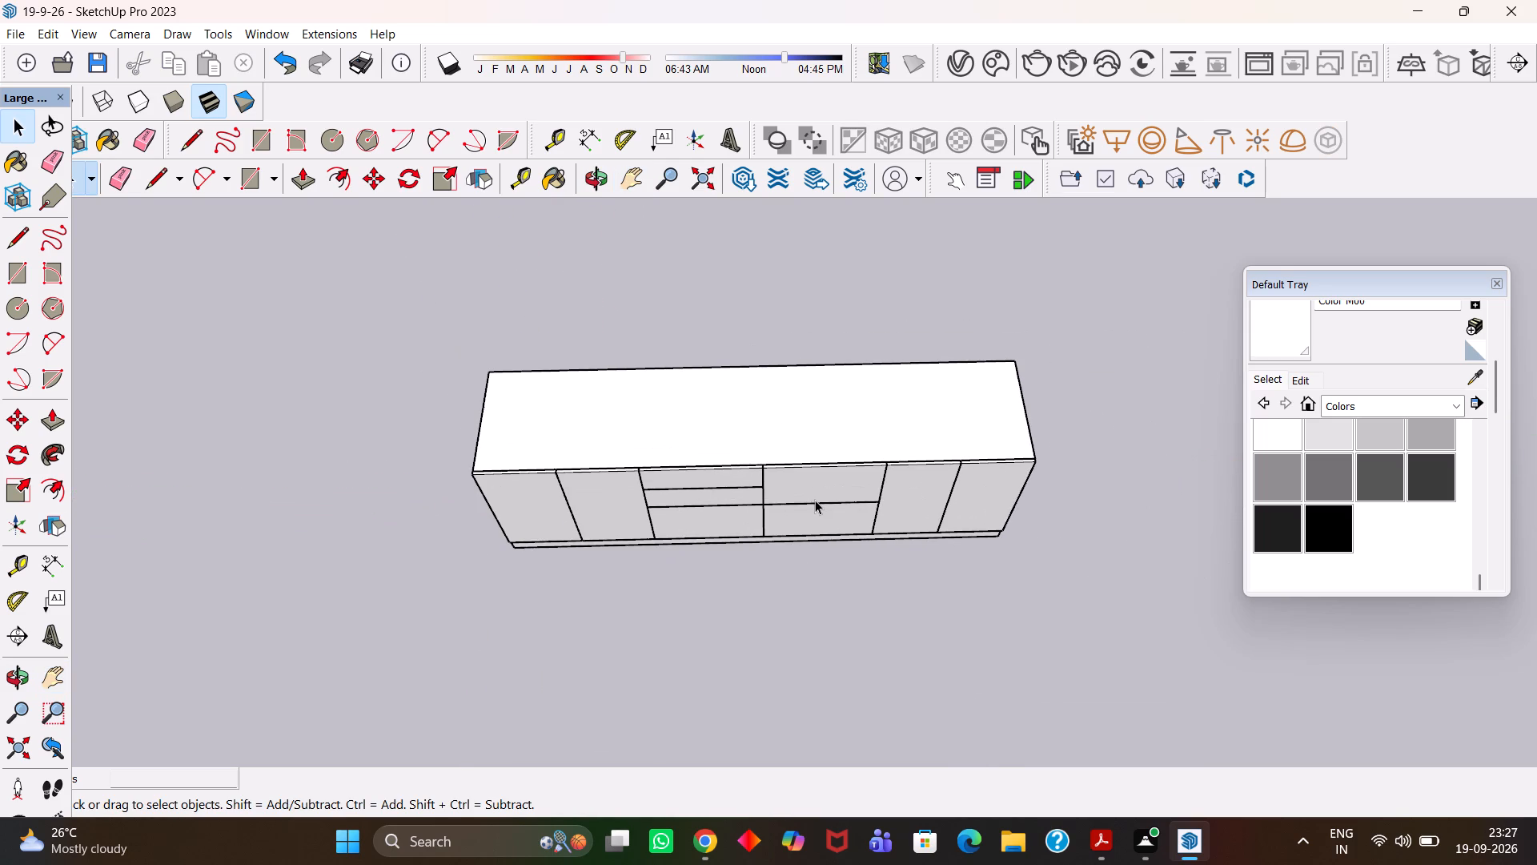
pyautogui.click(815, 500)
pyautogui.click(801, 644)
pyautogui.scroll(3, 713, 559)
pyautogui.scroll(-6, 721, 551)
pyautogui.scroll(9, 789, 470)
pyautogui.moveTo(866, 464); pyautogui.dragTo(872, 501, button='middle')
pyautogui.scroll(1, 836, 500)
pyautogui.press('h')
pyautogui.scroll(-4, 868, 505)
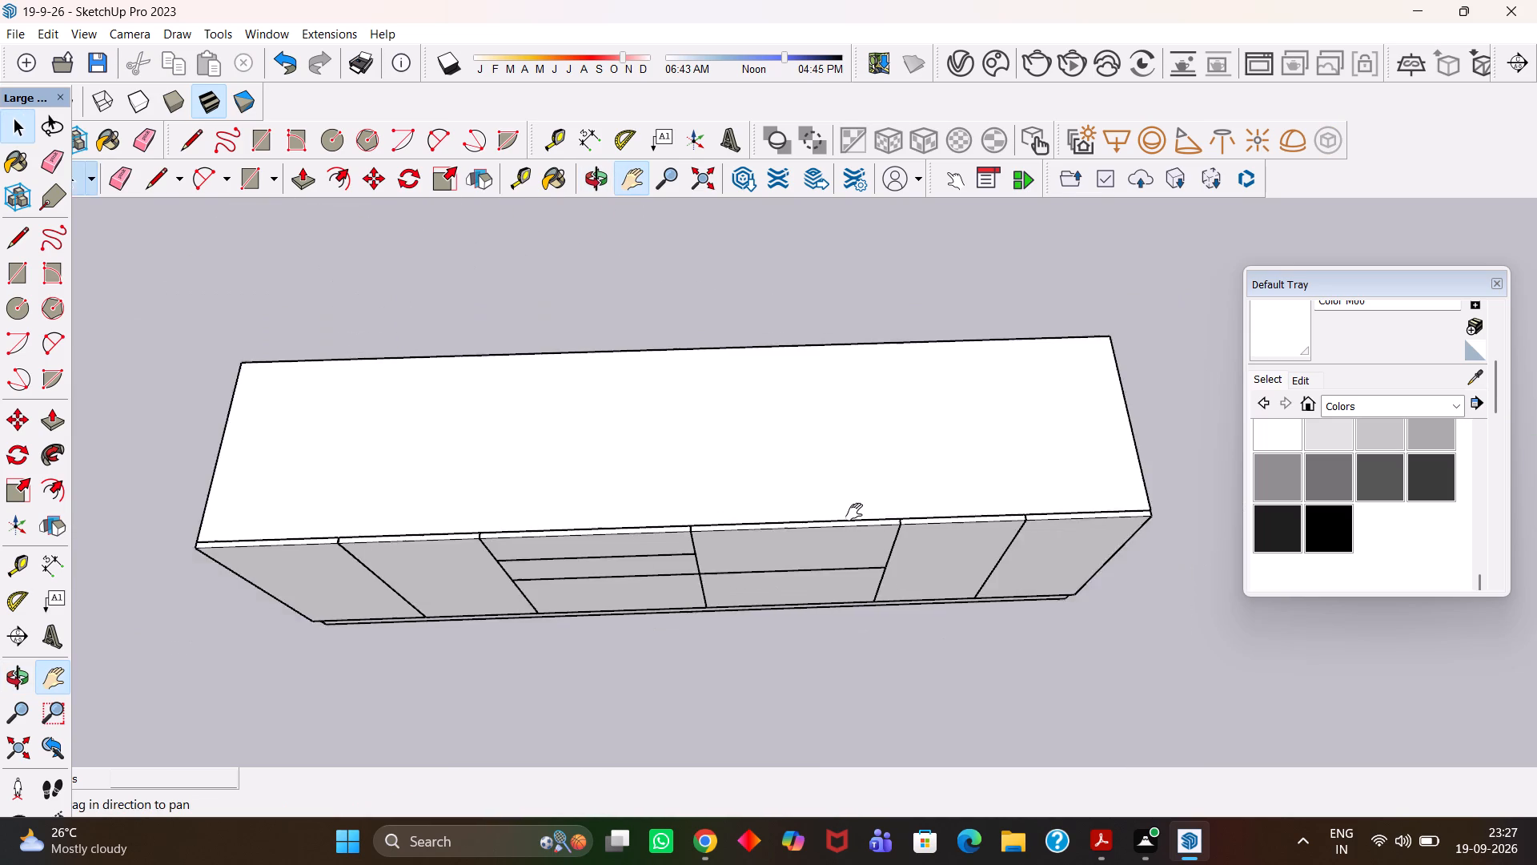
pyautogui.scroll(-12, 854, 512)
pyautogui.scroll(4, 800, 507)
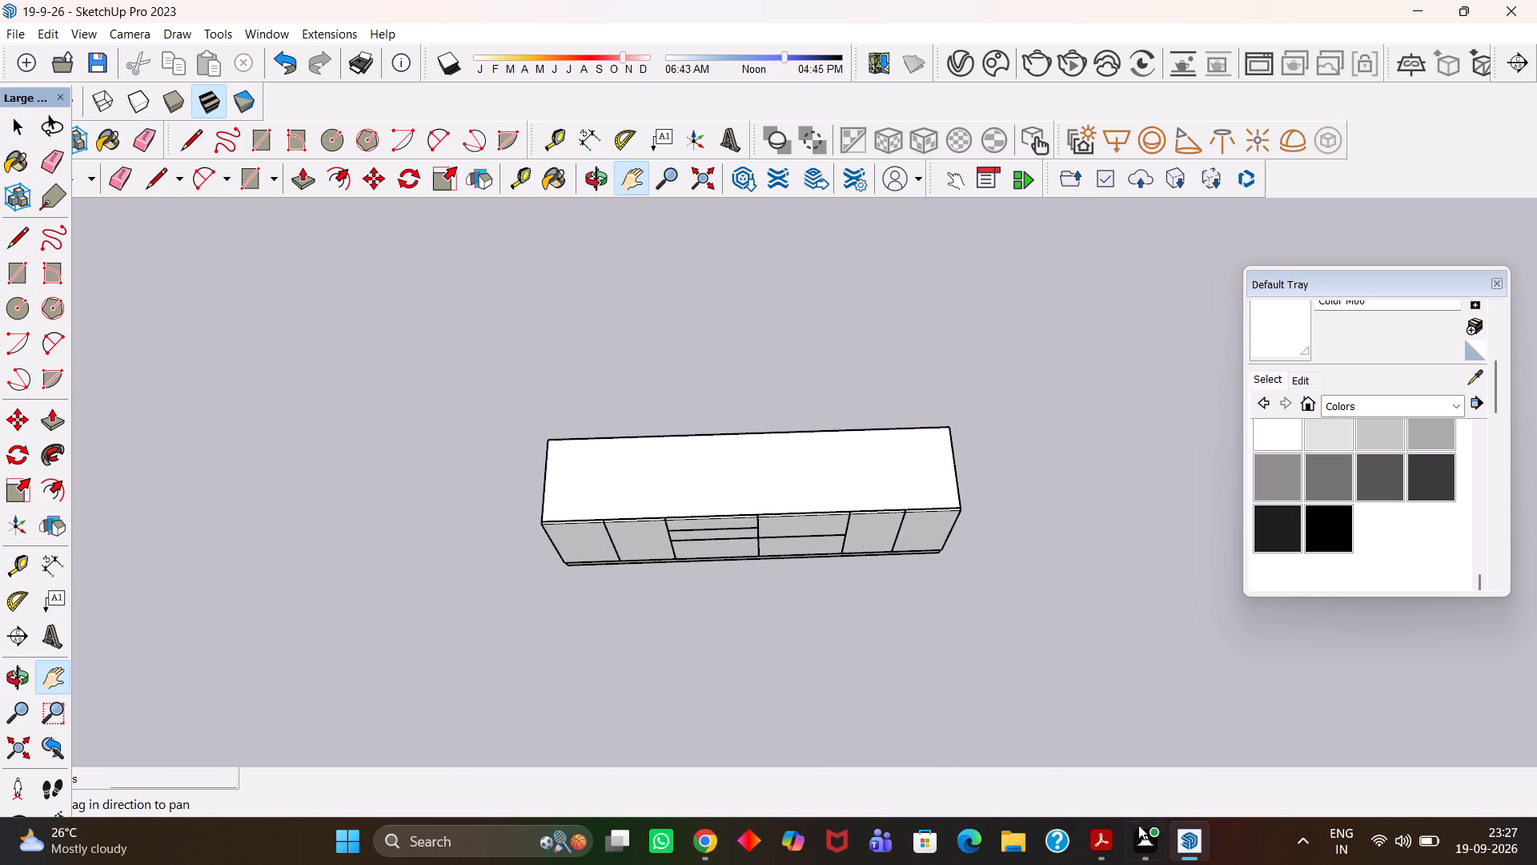
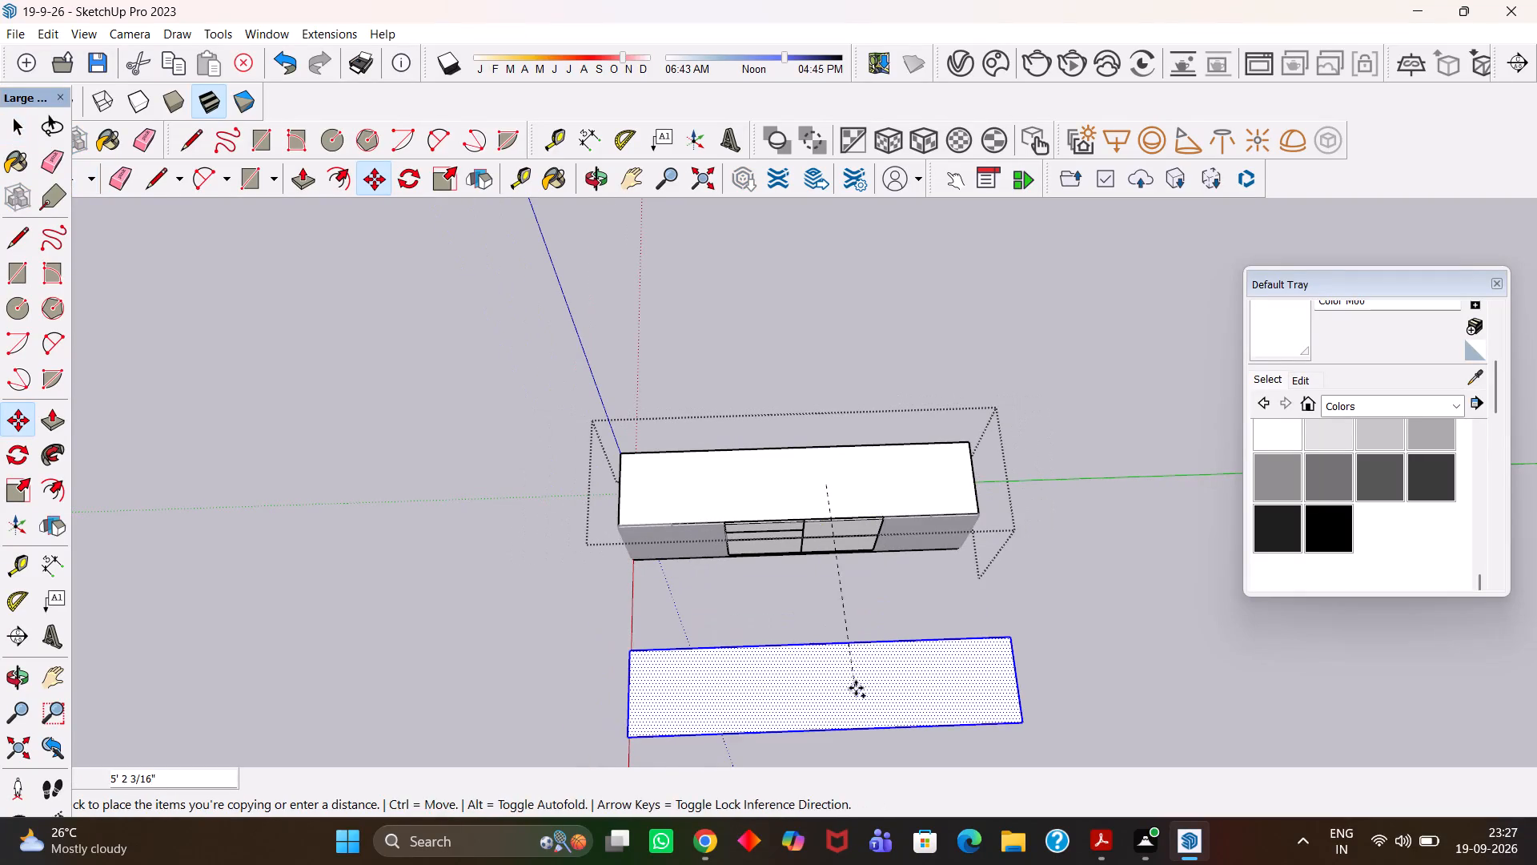
# Place the copied cabinet-top face in front of the cabinet and thicken it by 1" with Push/Pull.
pyautogui.click(856, 686)
pyautogui.scroll(2, 856, 686)
pyautogui.press('p')
pyautogui.click(854, 685)
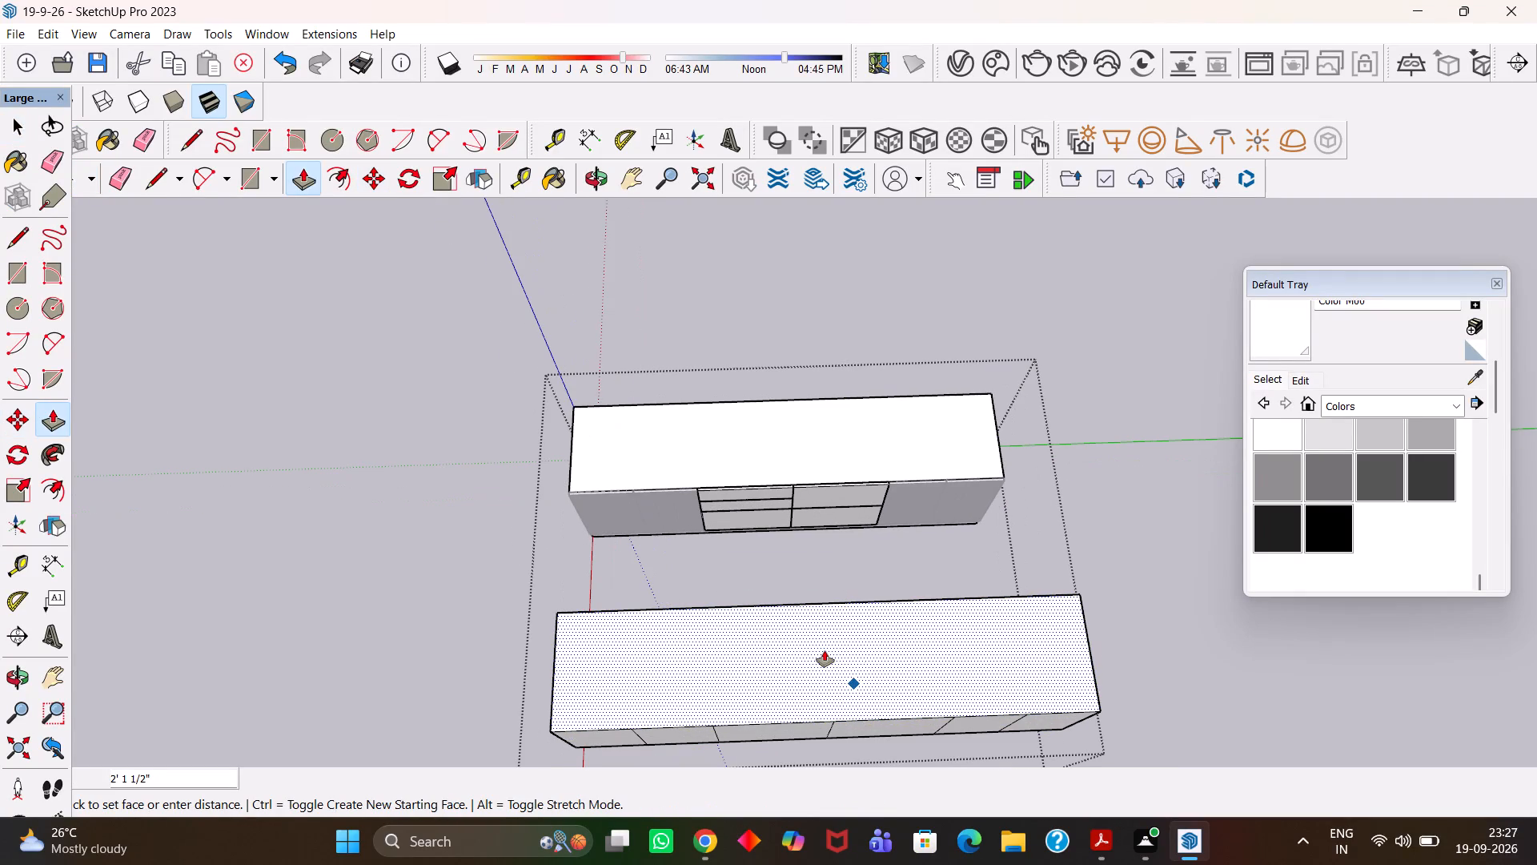
pyautogui.write('1"')
pyautogui.press('Return')
# Erase the first two vertical division lines on the slab's front edge.
pyautogui.press('h')
pyautogui.scroll(3, 825, 650)
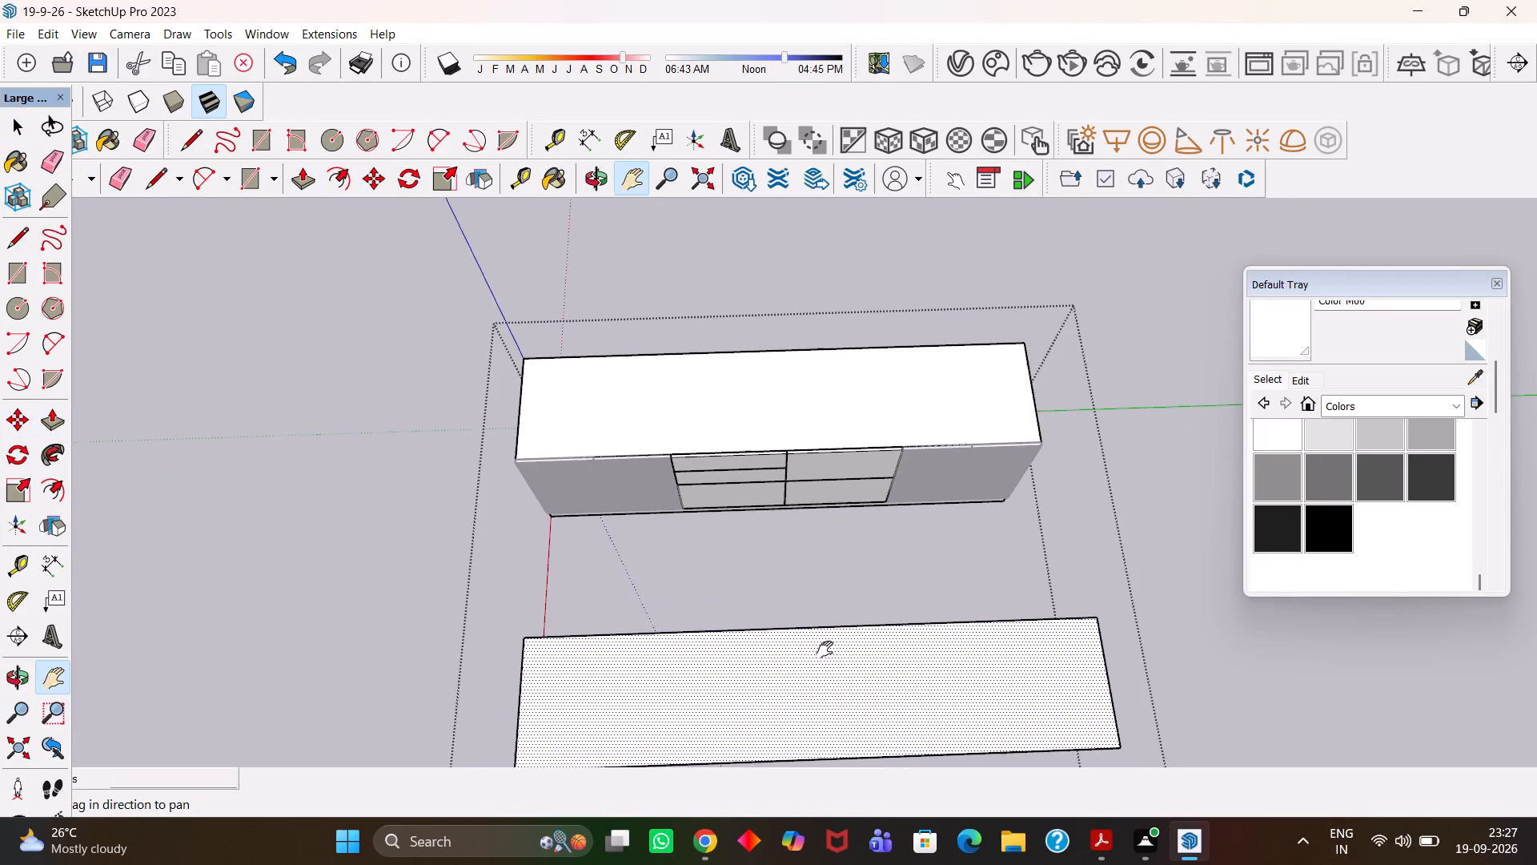
pyautogui.scroll(-4, 825, 650)
pyautogui.moveTo(777, 668); pyautogui.dragTo(834, 515)
pyautogui.scroll(7, 732, 569)
pyautogui.moveTo(704, 607); pyautogui.dragTo(749, 465, button='middle')
pyautogui.scroll(1, 705, 606)
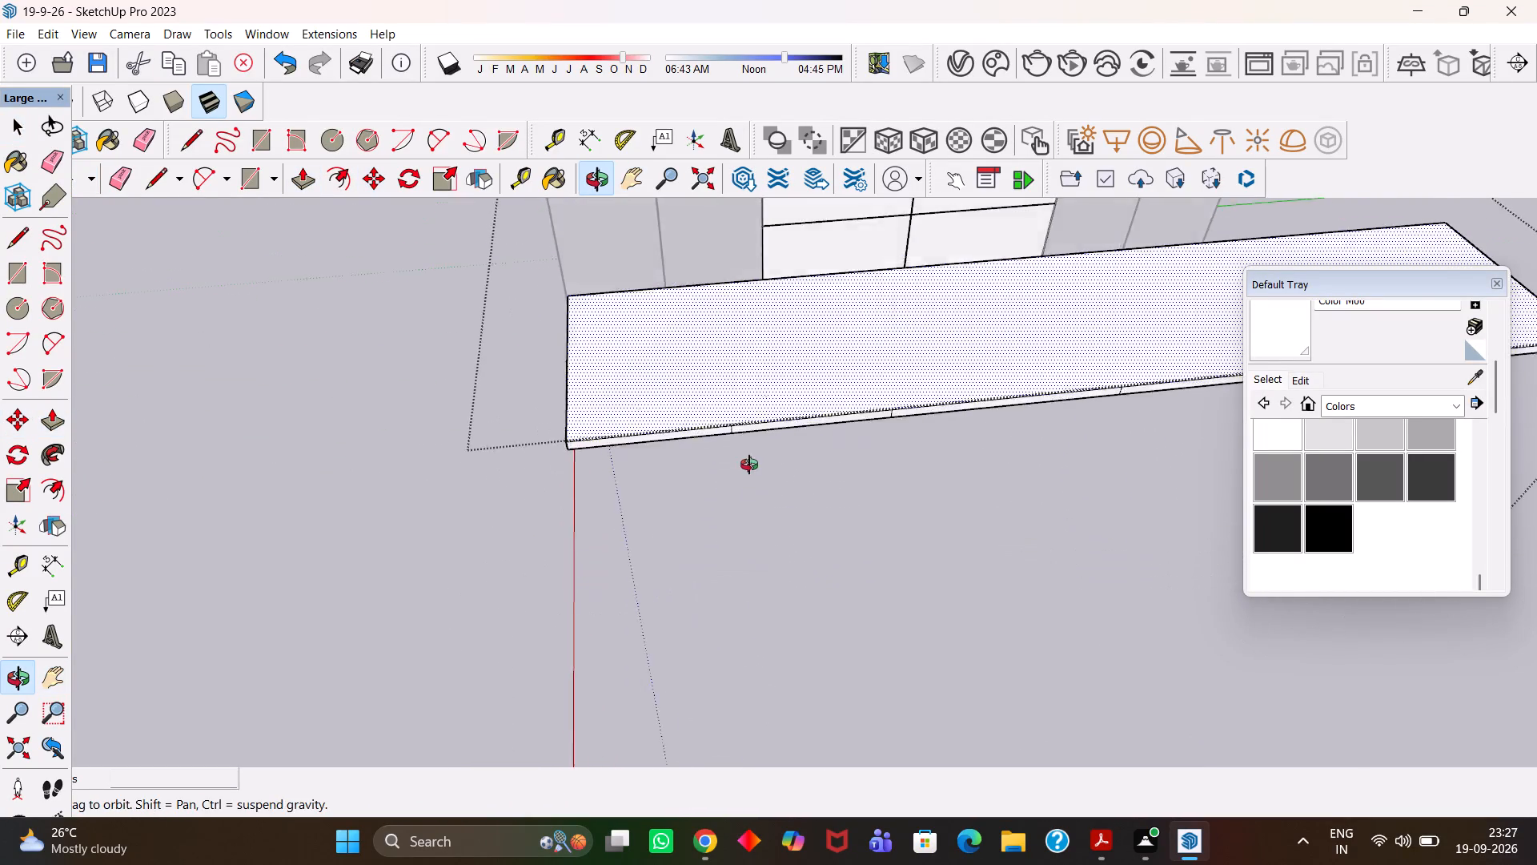
pyautogui.moveTo(749, 465); pyautogui.dragTo(756, 453, button='middle')
pyautogui.scroll(8, 743, 404)
pyautogui.press('e')
pyautogui.moveTo(735, 386); pyautogui.dragTo(742, 386)
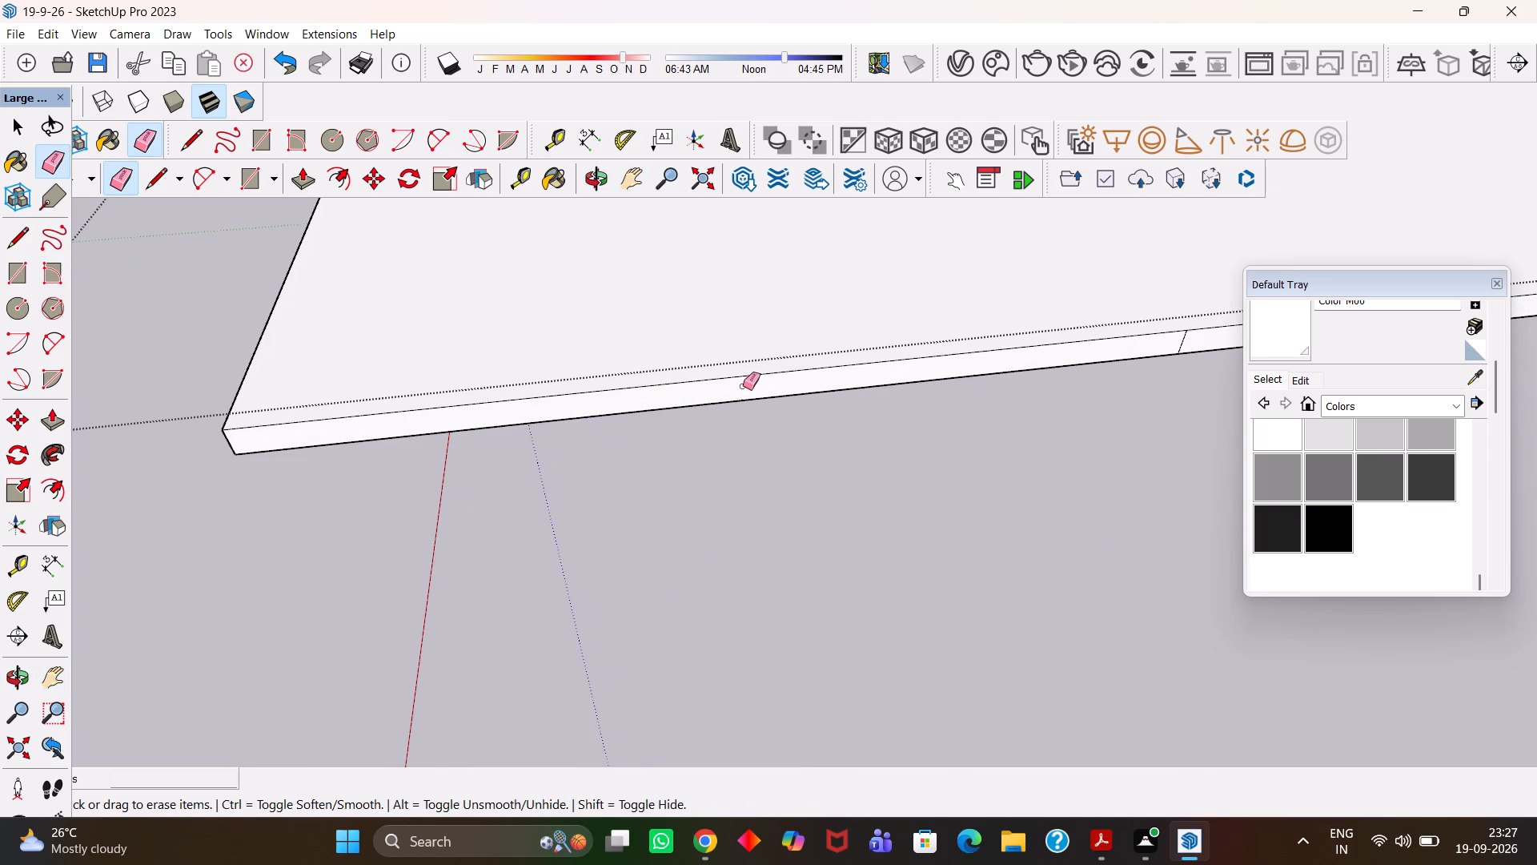
pyautogui.scroll(-3, 744, 385)
pyautogui.press('h')
pyautogui.moveTo(912, 392); pyautogui.dragTo(653, 448)
pyautogui.scroll(3, 776, 421)
pyautogui.press('e')
pyautogui.moveTo(861, 404); pyautogui.dragTo(832, 407)
# Erase the remaining vertical division lines along the slab's front edge, leaving one continuous face.
pyautogui.scroll(-5, 829, 407)
pyautogui.press('h')
pyautogui.moveTo(993, 414); pyautogui.dragTo(545, 432)
pyautogui.moveTo(854, 401); pyautogui.dragTo(770, 450)
pyautogui.scroll(2, 719, 445)
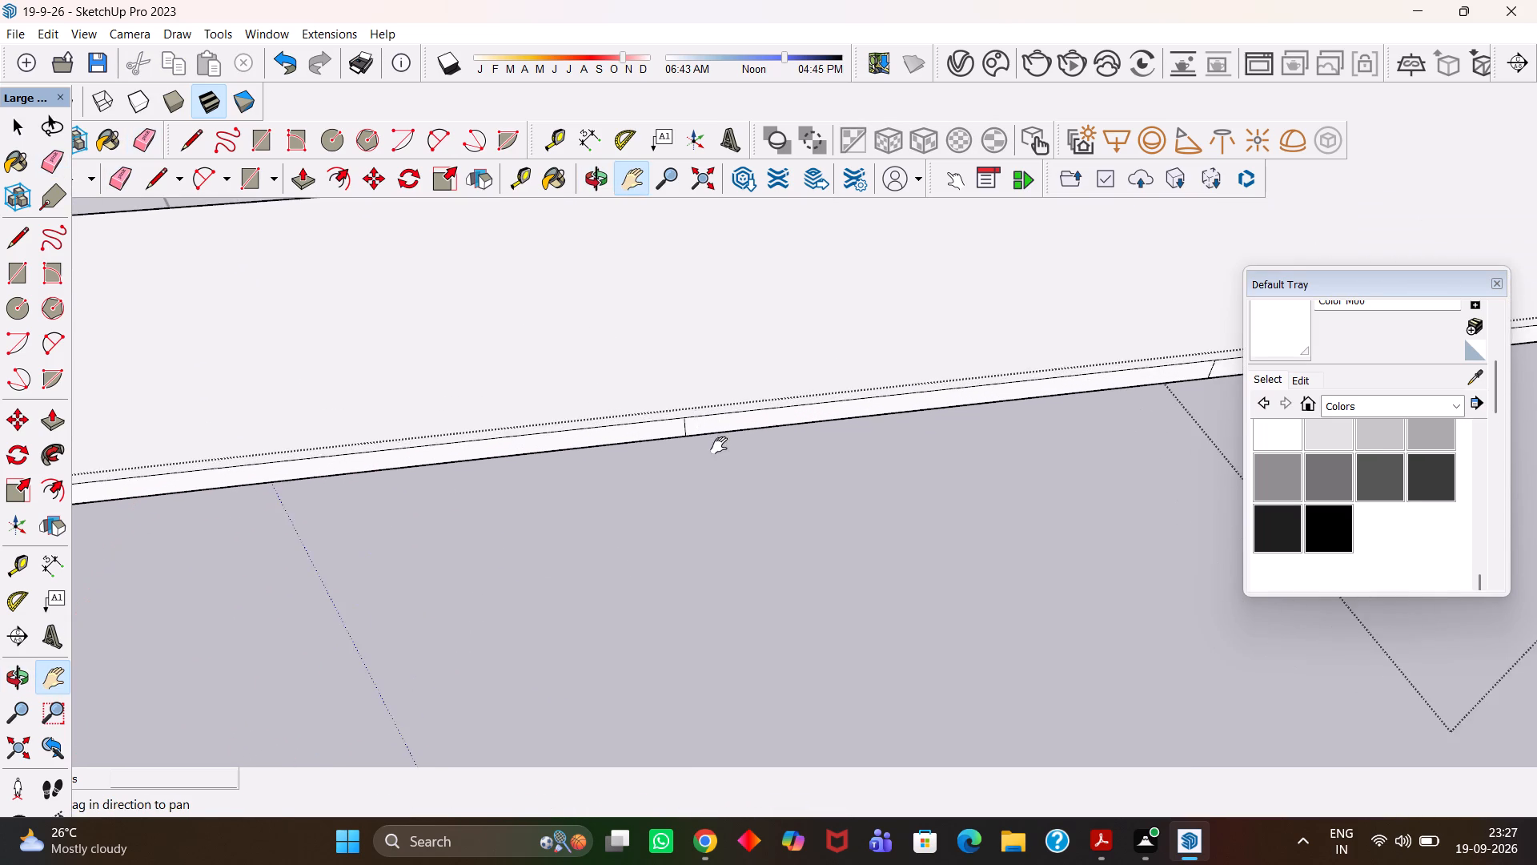
pyautogui.scroll(3, 719, 445)
pyautogui.press('e')
pyautogui.moveTo(690, 422); pyautogui.dragTo(652, 427)
pyautogui.scroll(-5, 652, 427)
pyautogui.press('h')
pyautogui.moveTo(800, 416); pyautogui.dragTo(505, 472)
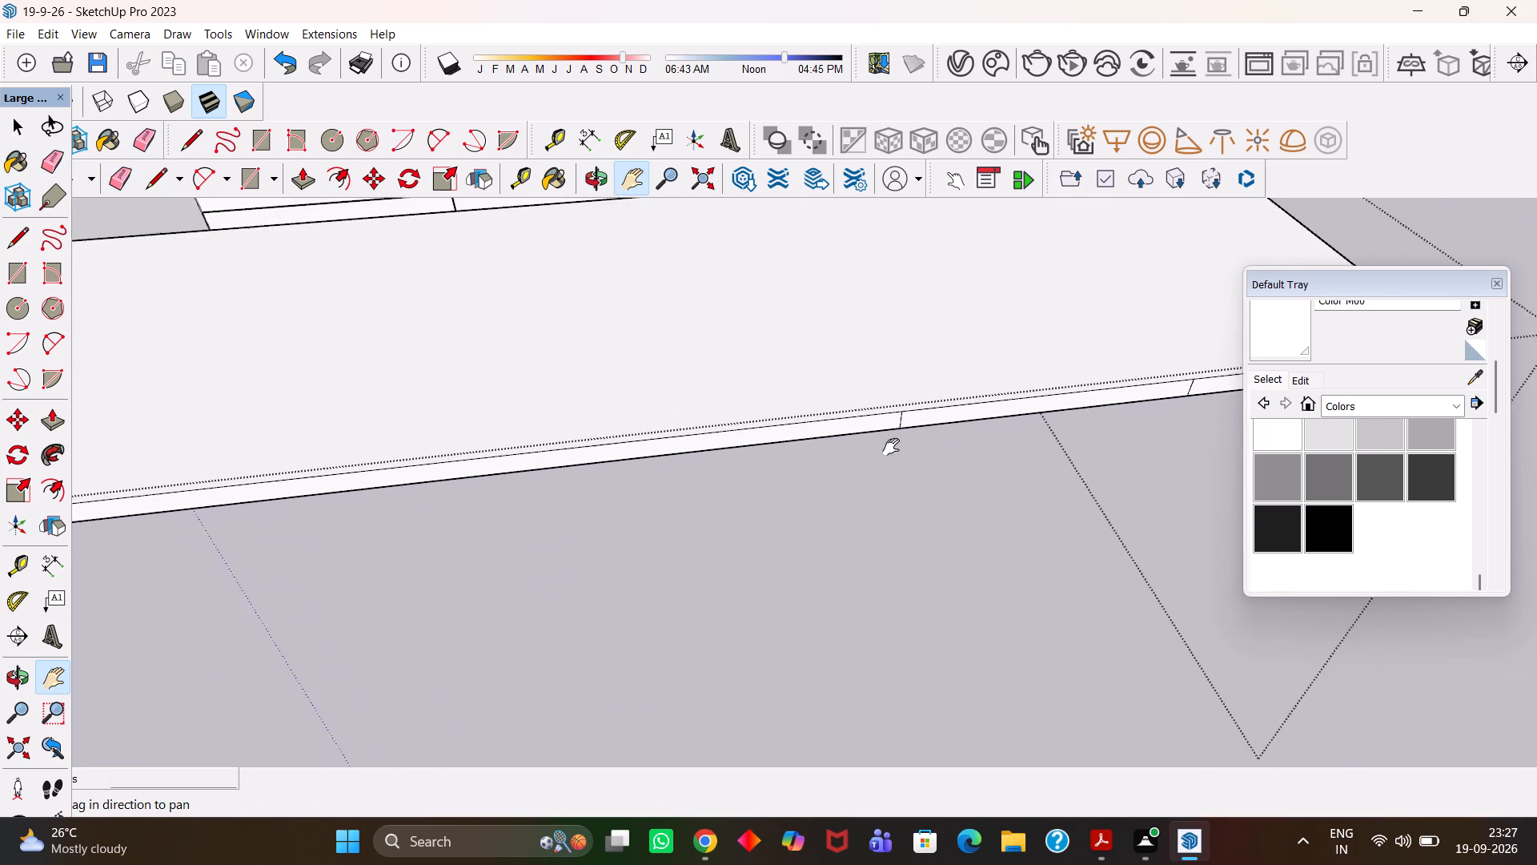
pyautogui.moveTo(891, 447); pyautogui.dragTo(811, 484)
pyautogui.scroll(3, 833, 455)
pyautogui.press('e')
pyautogui.moveTo(824, 460); pyautogui.dragTo(791, 463)
pyautogui.scroll(-4, 781, 466)
pyautogui.press('h')
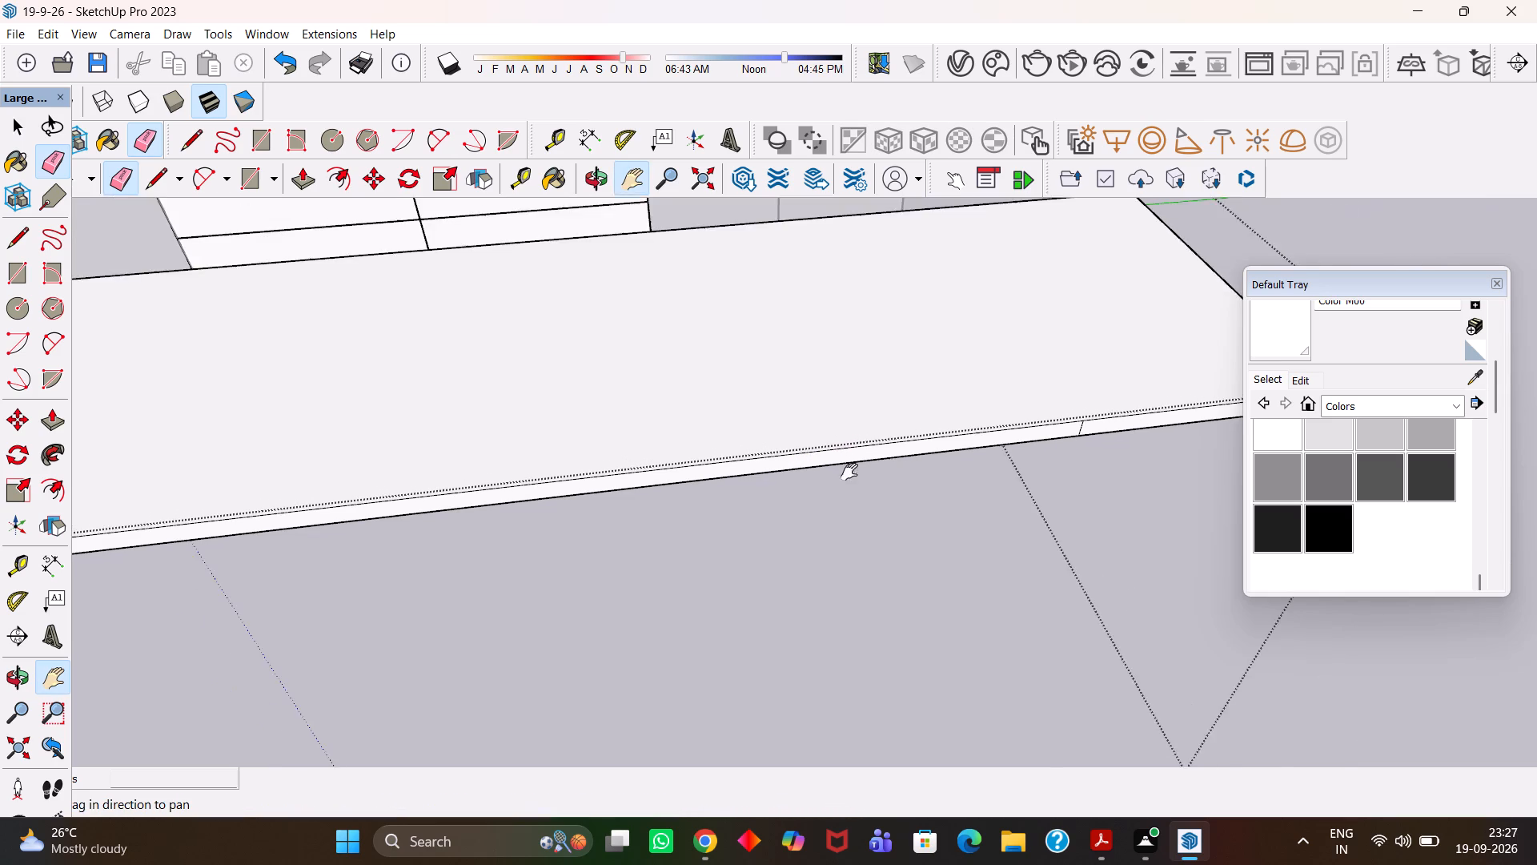
pyautogui.moveTo(933, 472); pyautogui.dragTo(676, 503)
pyautogui.scroll(5, 862, 468)
pyautogui.press('e')
pyautogui.moveTo(804, 434); pyautogui.dragTo(716, 441)
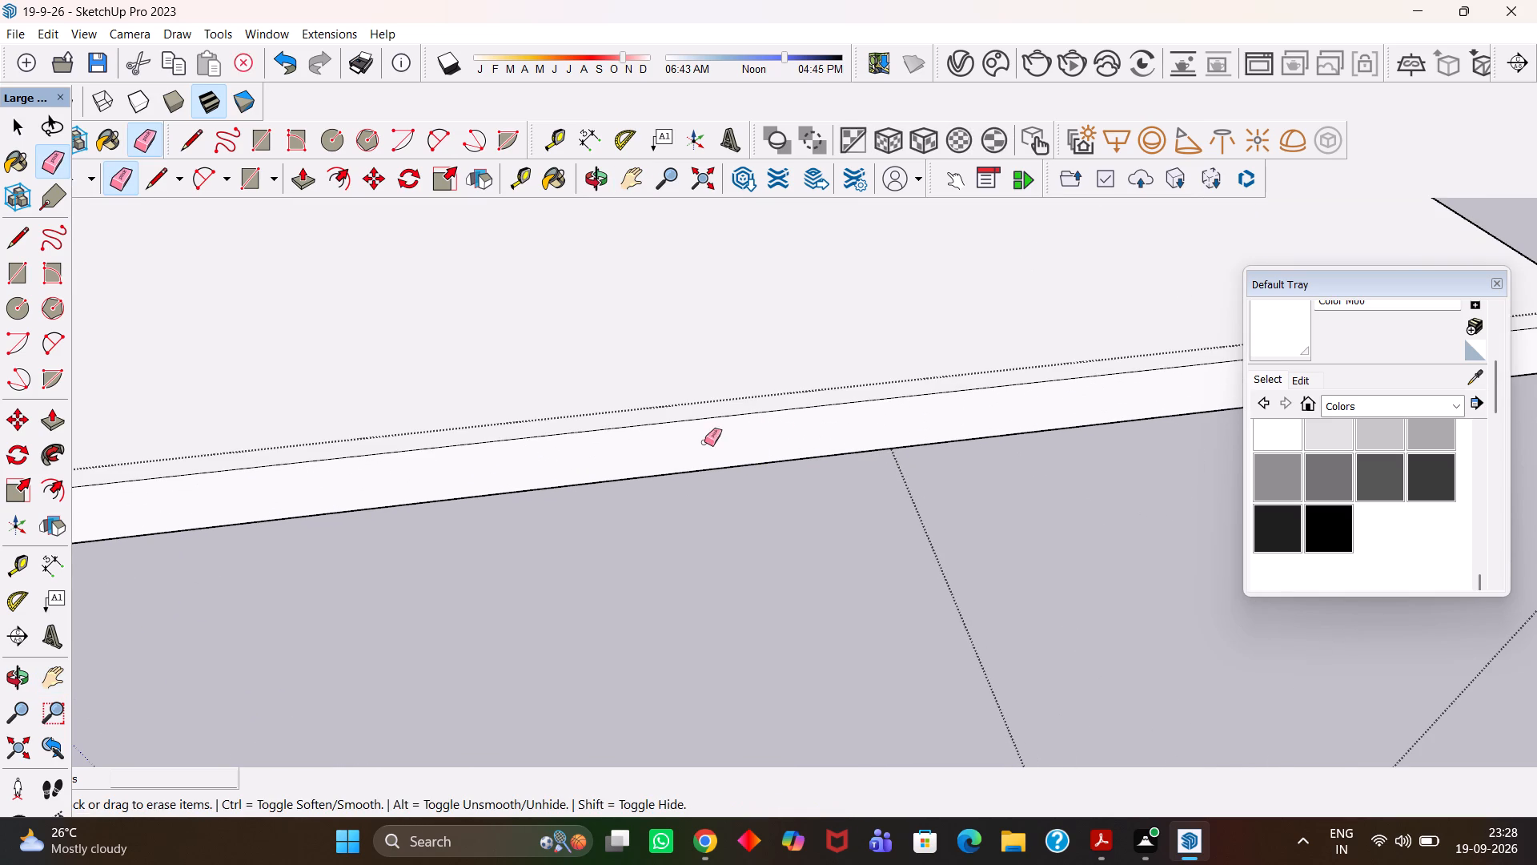
pyautogui.scroll(-19, 790, 451)
pyautogui.press('h')
# Select the whole 1" slab with all its connected faces and edges and make it a group.
pyautogui.moveTo(879, 469); pyautogui.dragTo(827, 530, button='middle')
pyautogui.scroll(-1, 826, 530)
pyautogui.press('space')
pyautogui.click(1008, 509)
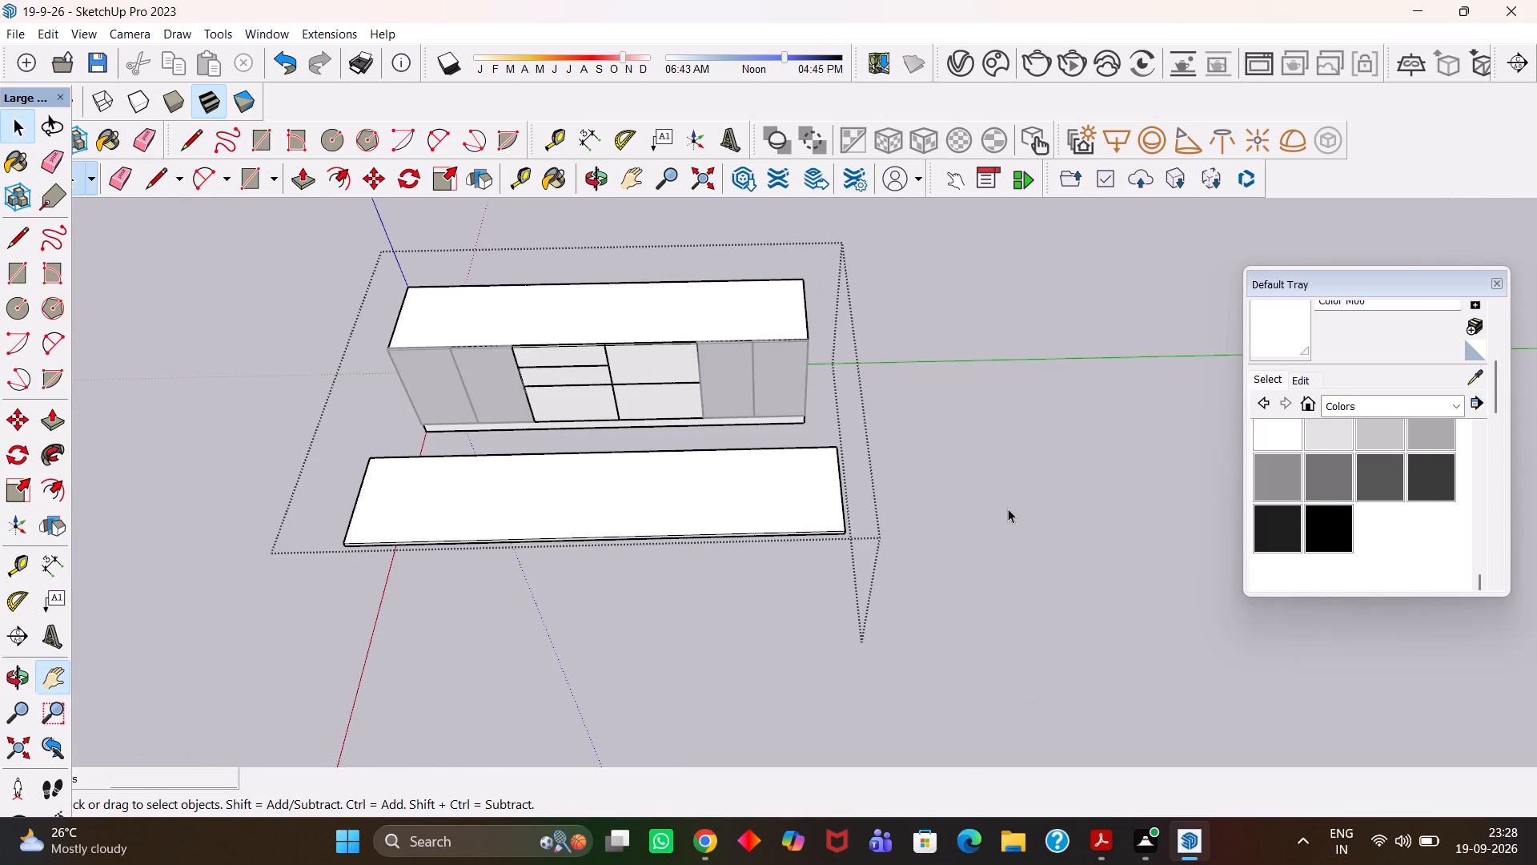
pyautogui.click(751, 504)
pyautogui.doubleClick(751, 504)
pyautogui.rightClick(751, 504)
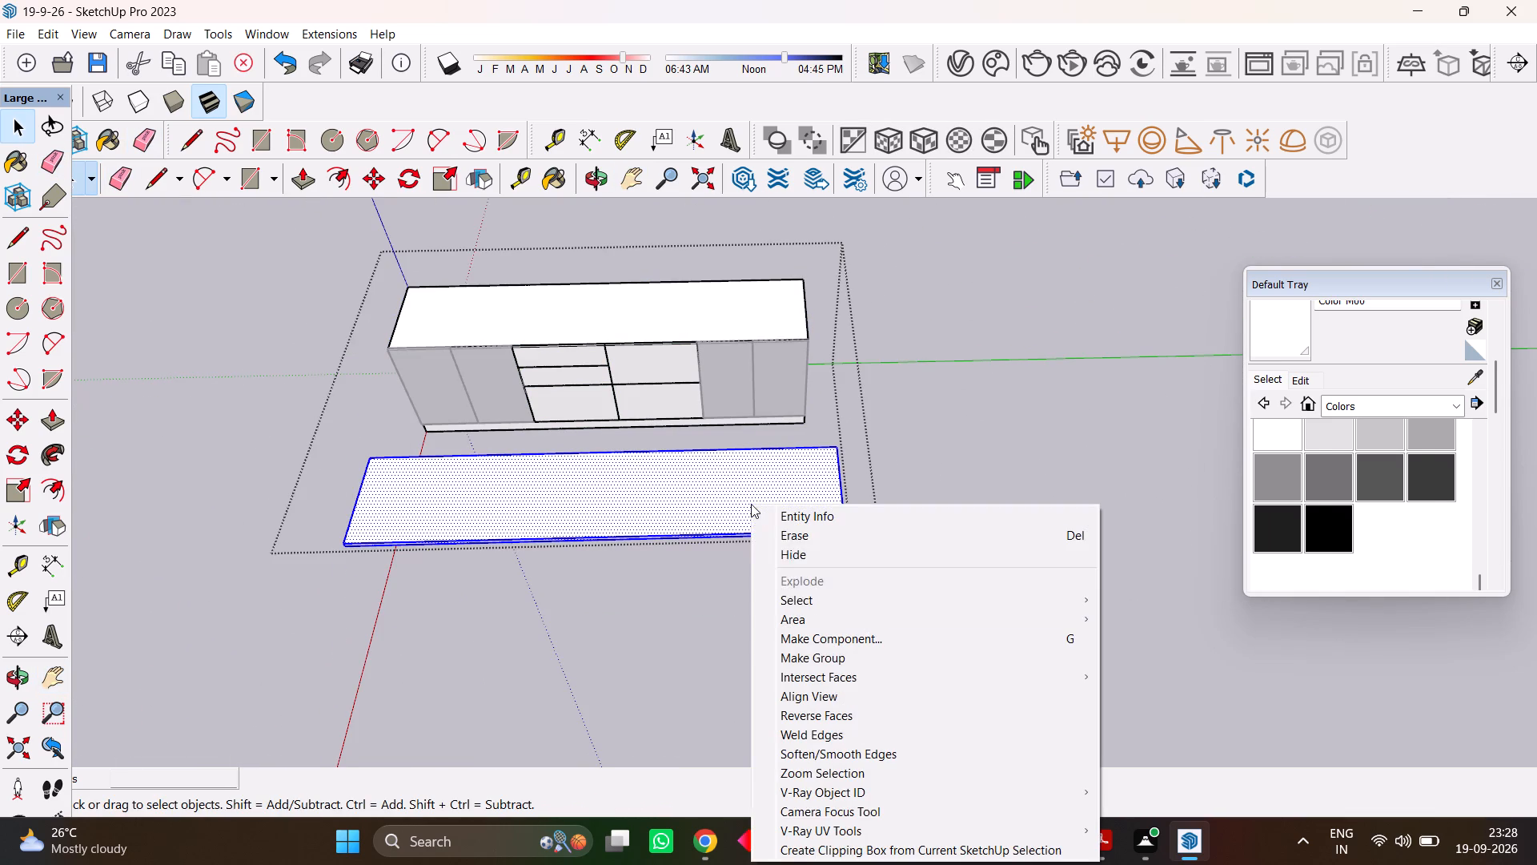
pyautogui.click(834, 663)
# Move the slab group by its lower front corner onto the cabinet's top front corner as a countertop, and leave the cabinet group.
pyautogui.scroll(3, 773, 558)
pyautogui.moveTo(815, 549); pyautogui.dragTo(736, 529, button='middle')
pyautogui.scroll(1, 736, 529)
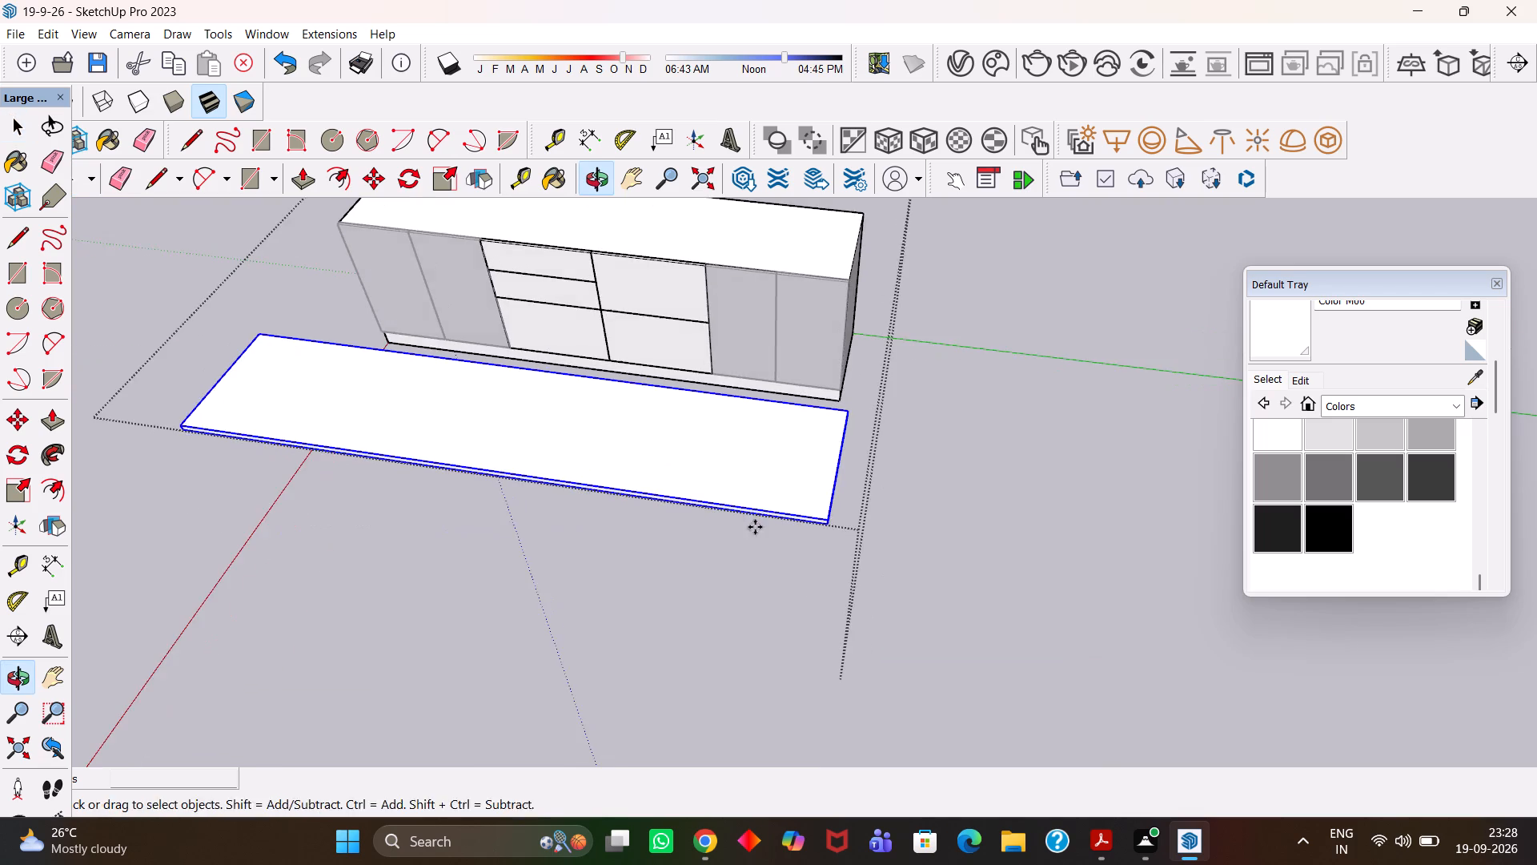
pyautogui.press('m')
pyautogui.scroll(2, 755, 527)
pyautogui.click(828, 530)
pyautogui.press('h')
pyautogui.scroll(-5, 830, 481)
pyautogui.moveTo(833, 396); pyautogui.dragTo(797, 547)
pyautogui.scroll(4, 801, 449)
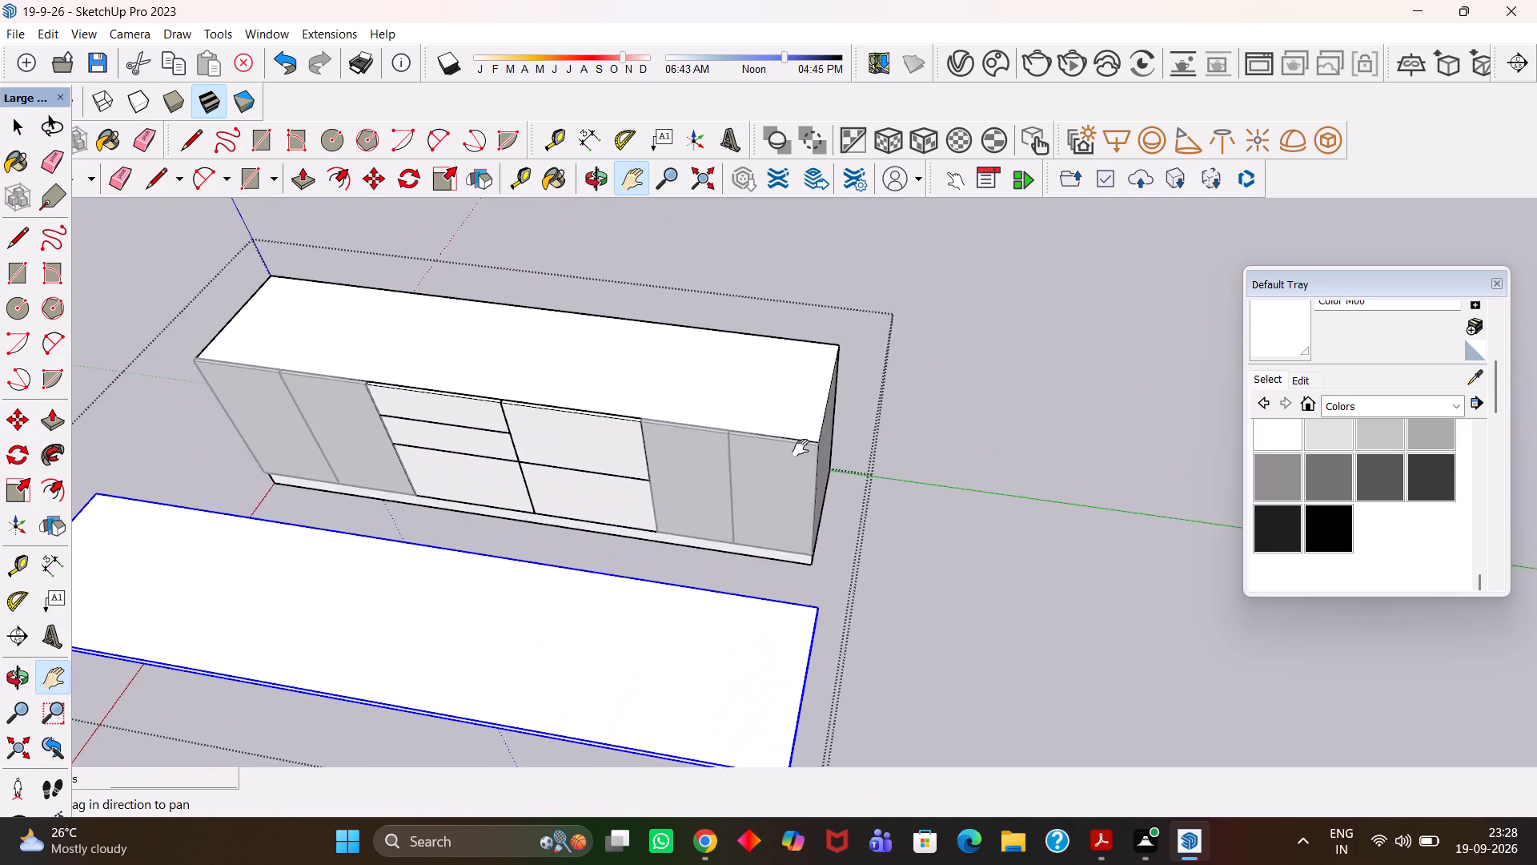
pyautogui.scroll(3, 801, 448)
pyautogui.press('Escape')
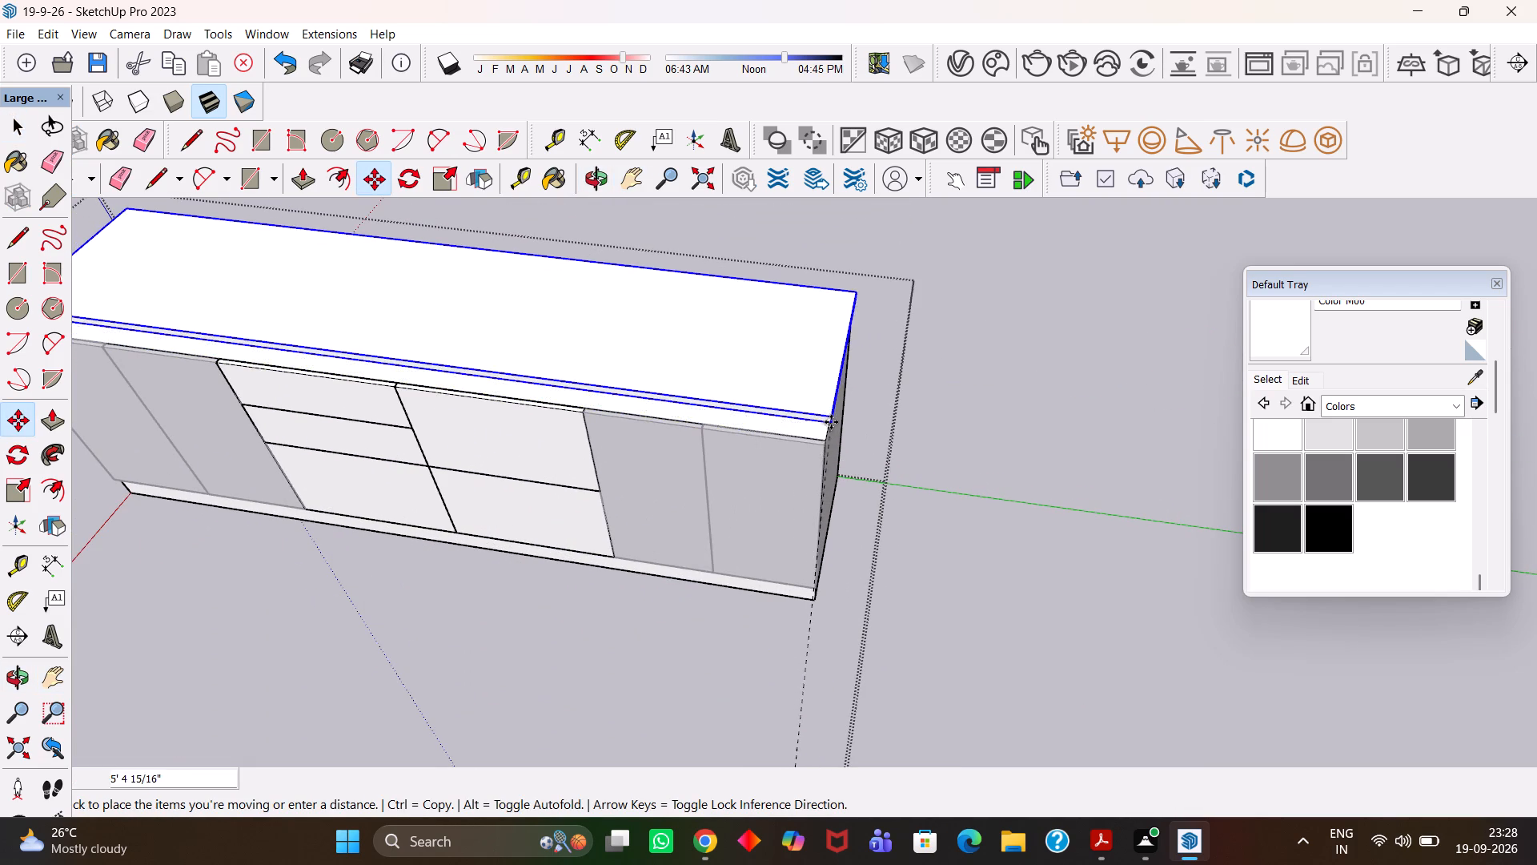
pyautogui.click(831, 441)
pyautogui.press('space')
pyautogui.click(977, 565)
# Examine the countertop's fit at the cabinet's front and end side, comparing its edge with the door fronts.
pyautogui.scroll(1, 708, 536)
pyautogui.moveTo(718, 546); pyautogui.dragTo(731, 541, button='middle')
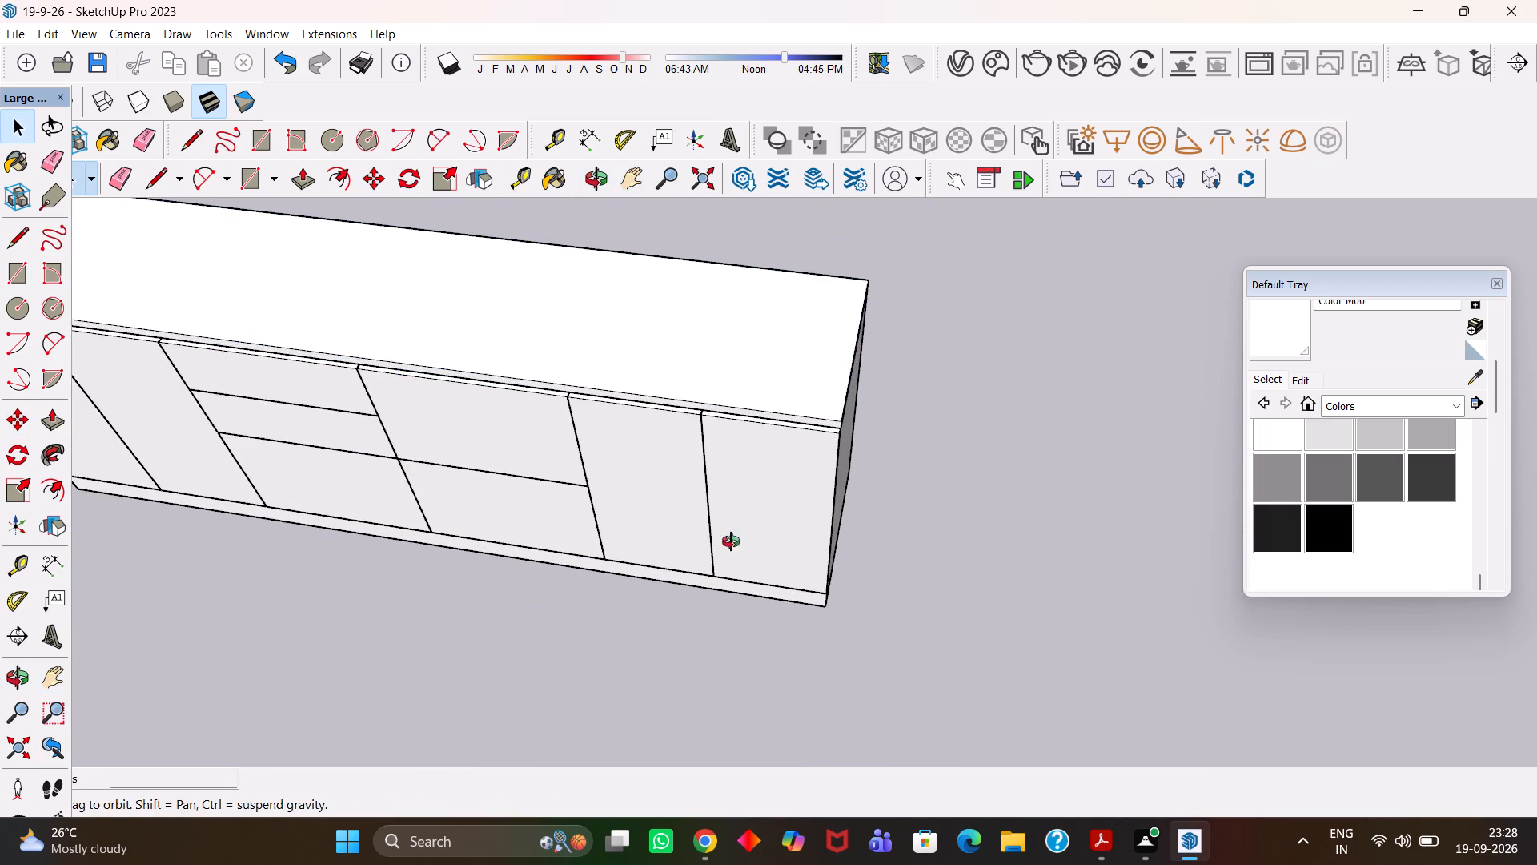
pyautogui.moveTo(731, 541); pyautogui.dragTo(785, 509, button='middle')
pyautogui.scroll(4, 782, 511)
pyautogui.press('h')
pyautogui.moveTo(869, 460); pyautogui.dragTo(697, 465, button='middle')
pyautogui.scroll(2, 746, 477)
pyautogui.press('h')
pyautogui.scroll(-3, 659, 414)
pyautogui.scroll(6, 852, 416)
pyautogui.moveTo(889, 424); pyautogui.dragTo(646, 437, button='middle')
pyautogui.scroll(-6, 644, 437)
pyautogui.press('h')
pyautogui.moveTo(843, 511); pyautogui.dragTo(716, 437, button='middle')
pyautogui.press('h')
pyautogui.scroll(-1, 747, 449)
pyautogui.moveTo(690, 445); pyautogui.dragTo(813, 470, button='middle')
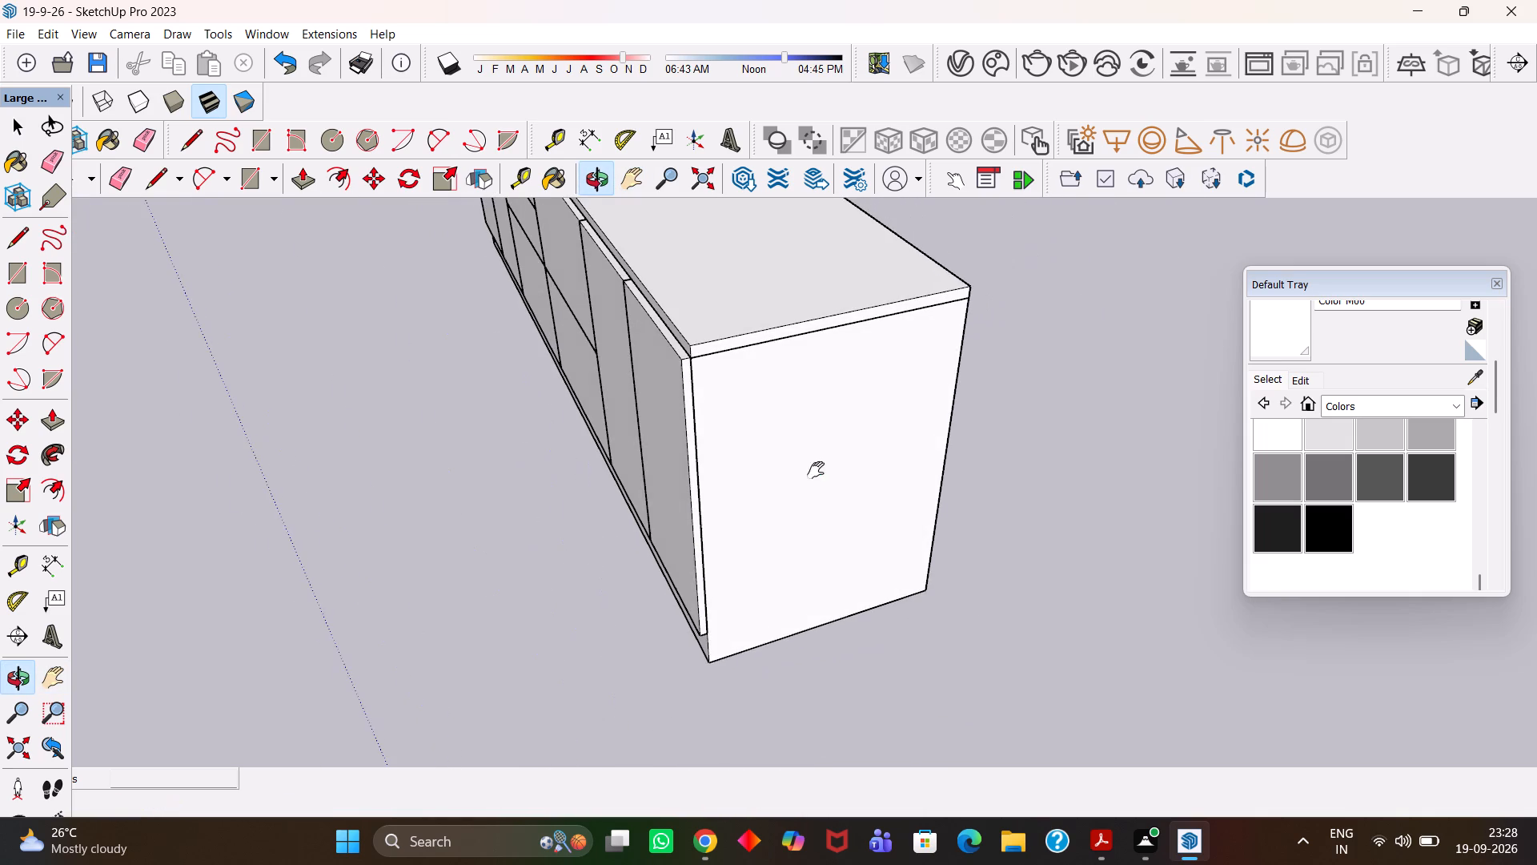
pyautogui.press('h')
pyautogui.scroll(4, 612, 433)
pyautogui.scroll(-2, 812, 474)
pyautogui.moveTo(696, 449); pyautogui.dragTo(802, 459, button='middle')
pyautogui.scroll(-5, 802, 459)
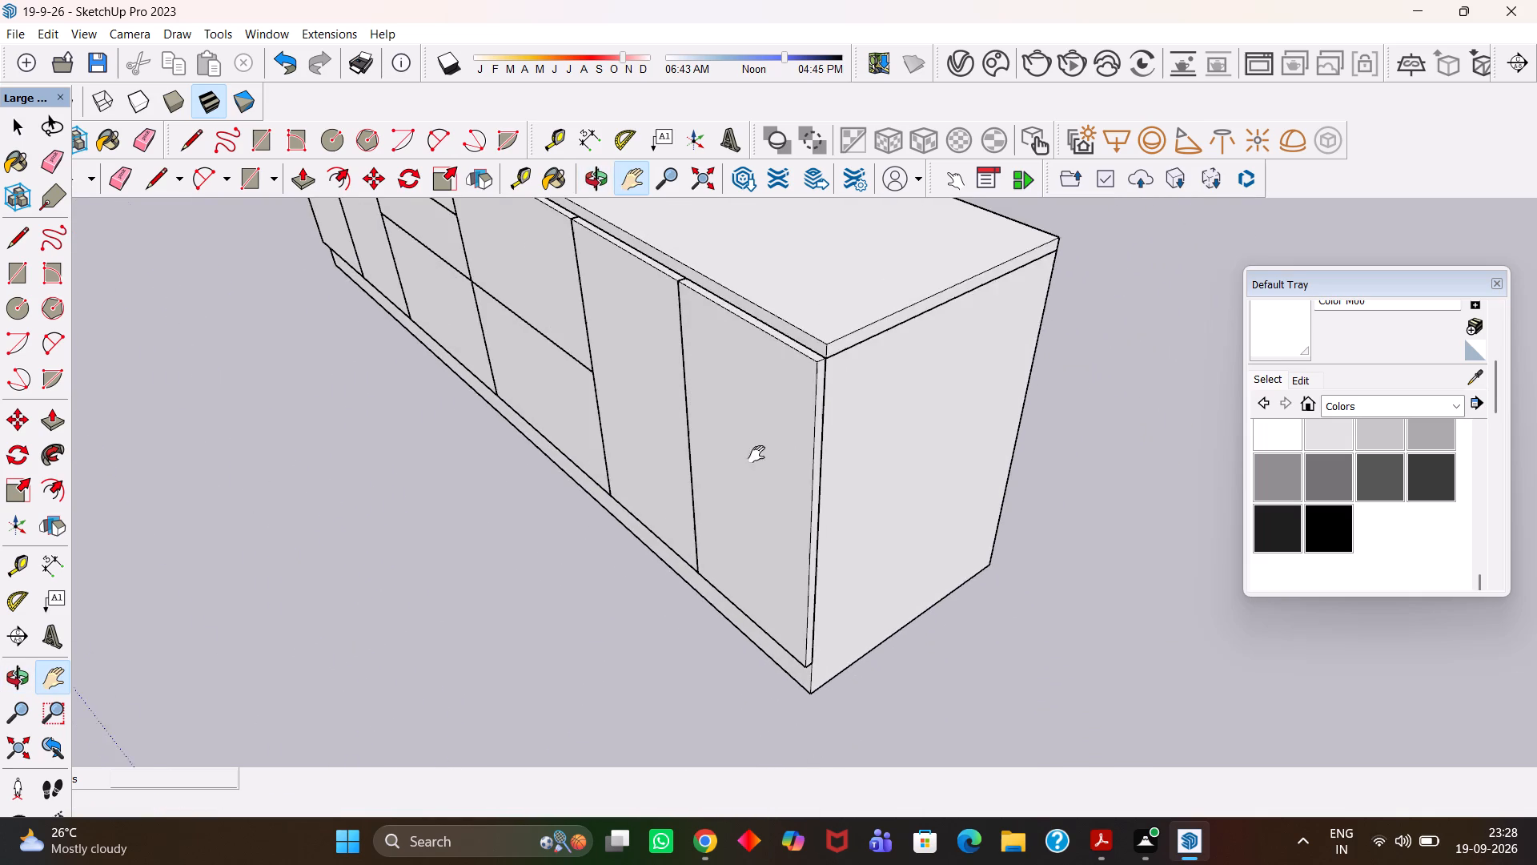
# Save the model.
pyautogui.hotkey('ctrl', 's')
# Open the countertop group, extend its front face forward to the door fronts with Push/Pull, and close the group.
pyautogui.scroll(3, 671, 447)
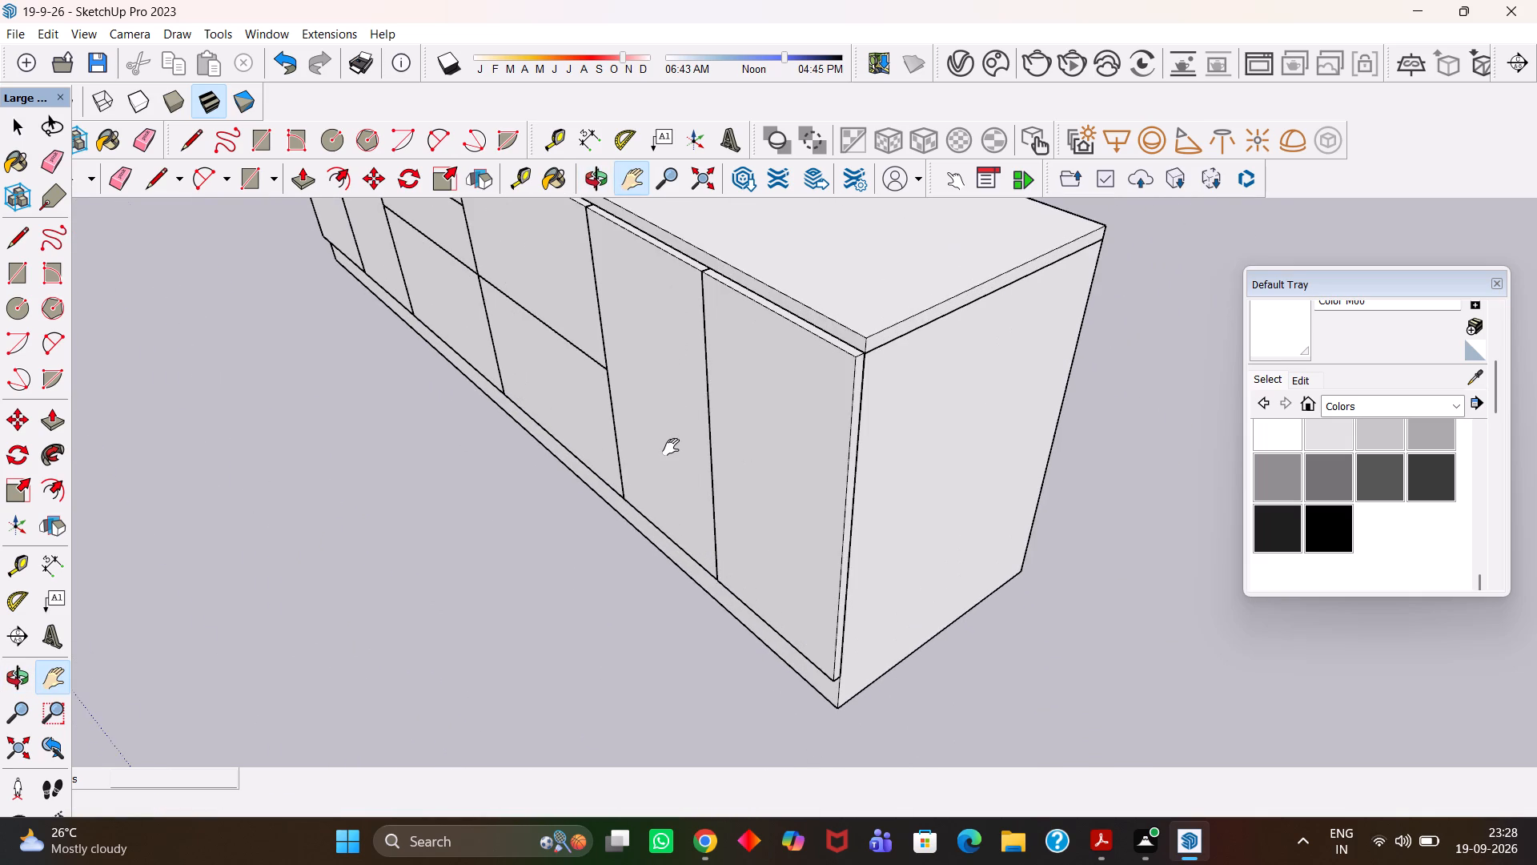
pyautogui.scroll(4, 671, 447)
pyautogui.scroll(-9, 671, 447)
pyautogui.moveTo(585, 462); pyautogui.dragTo(817, 484, button='middle')
pyautogui.scroll(1, 585, 462)
pyautogui.scroll(-3, 817, 484)
pyautogui.moveTo(793, 439); pyautogui.dragTo(865, 524)
pyautogui.scroll(3, 815, 473)
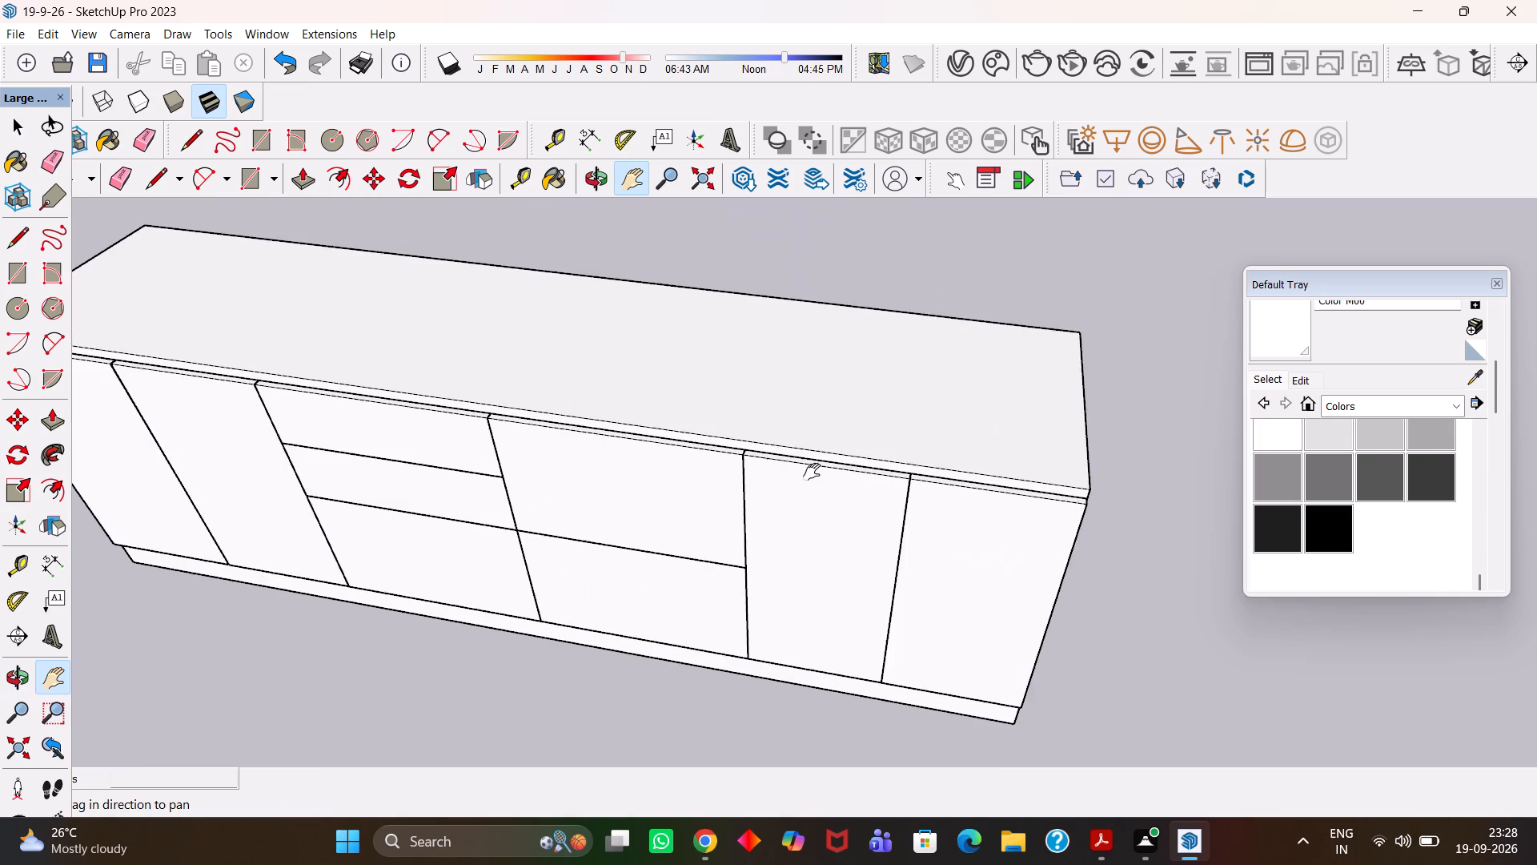
pyautogui.scroll(7, 812, 472)
pyautogui.moveTo(789, 467); pyautogui.dragTo(837, 475, button='middle')
pyautogui.press('space')
pyautogui.click(829, 437)
pyautogui.click(829, 437)
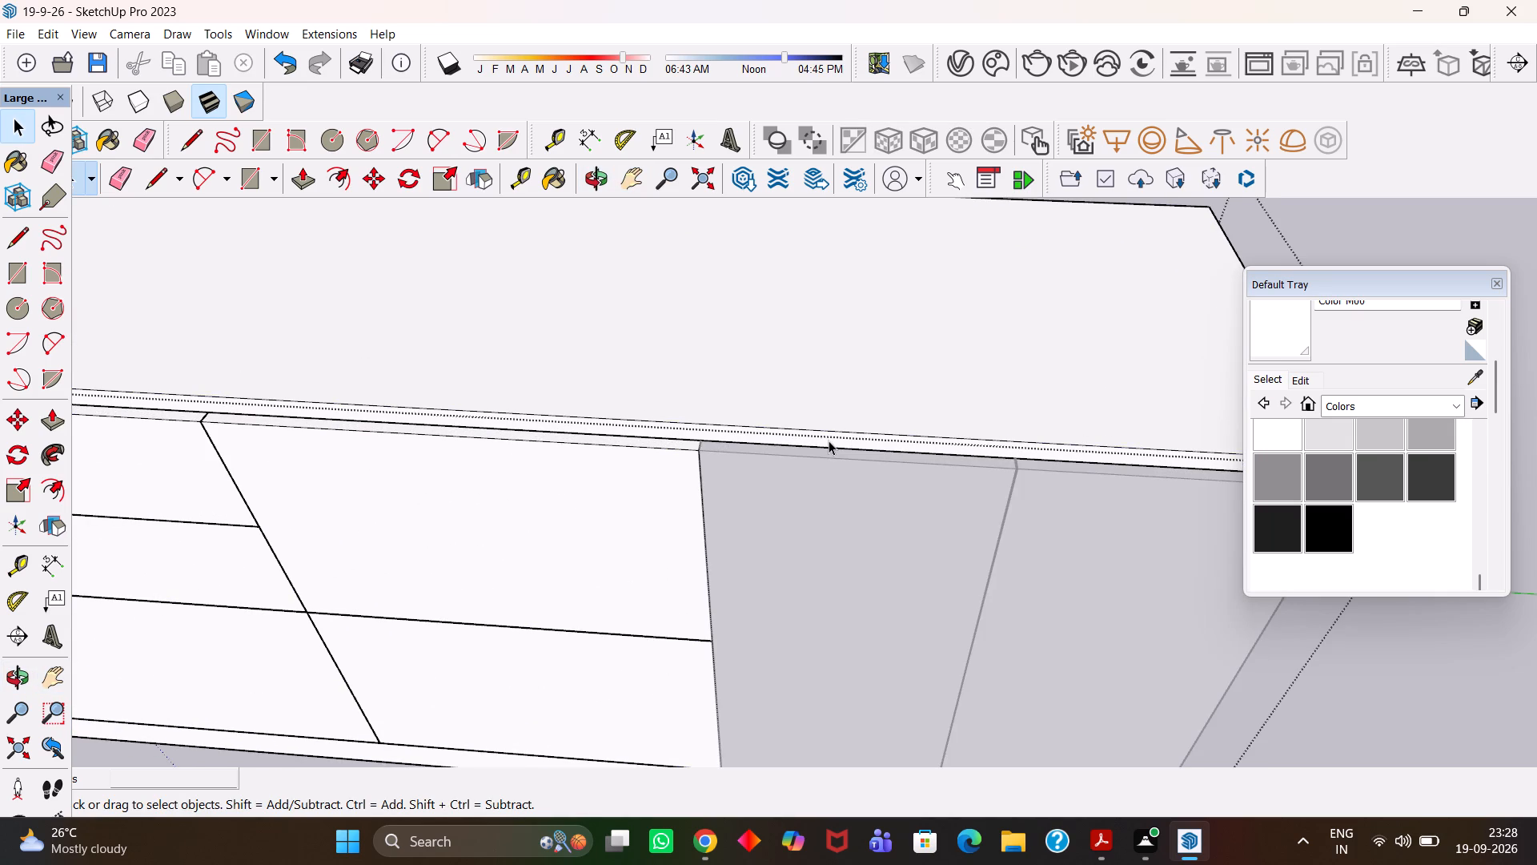
pyautogui.click(829, 441)
pyautogui.tripleClick(829, 441)
pyautogui.click(825, 441)
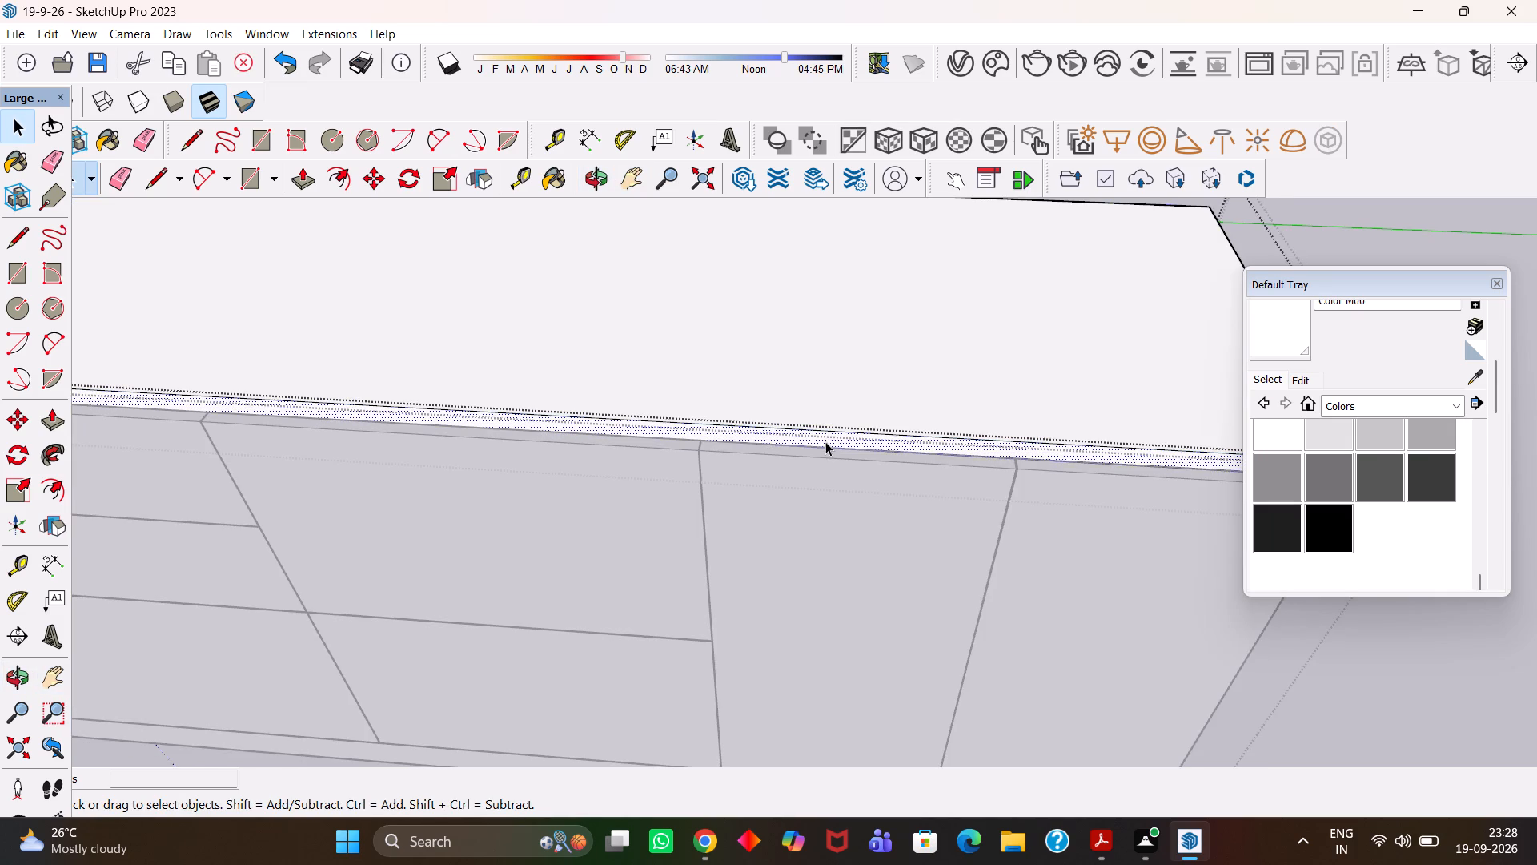
pyautogui.press('p')
pyautogui.click(825, 441)
pyautogui.moveTo(1007, 513); pyautogui.dragTo(996, 513, button='middle')
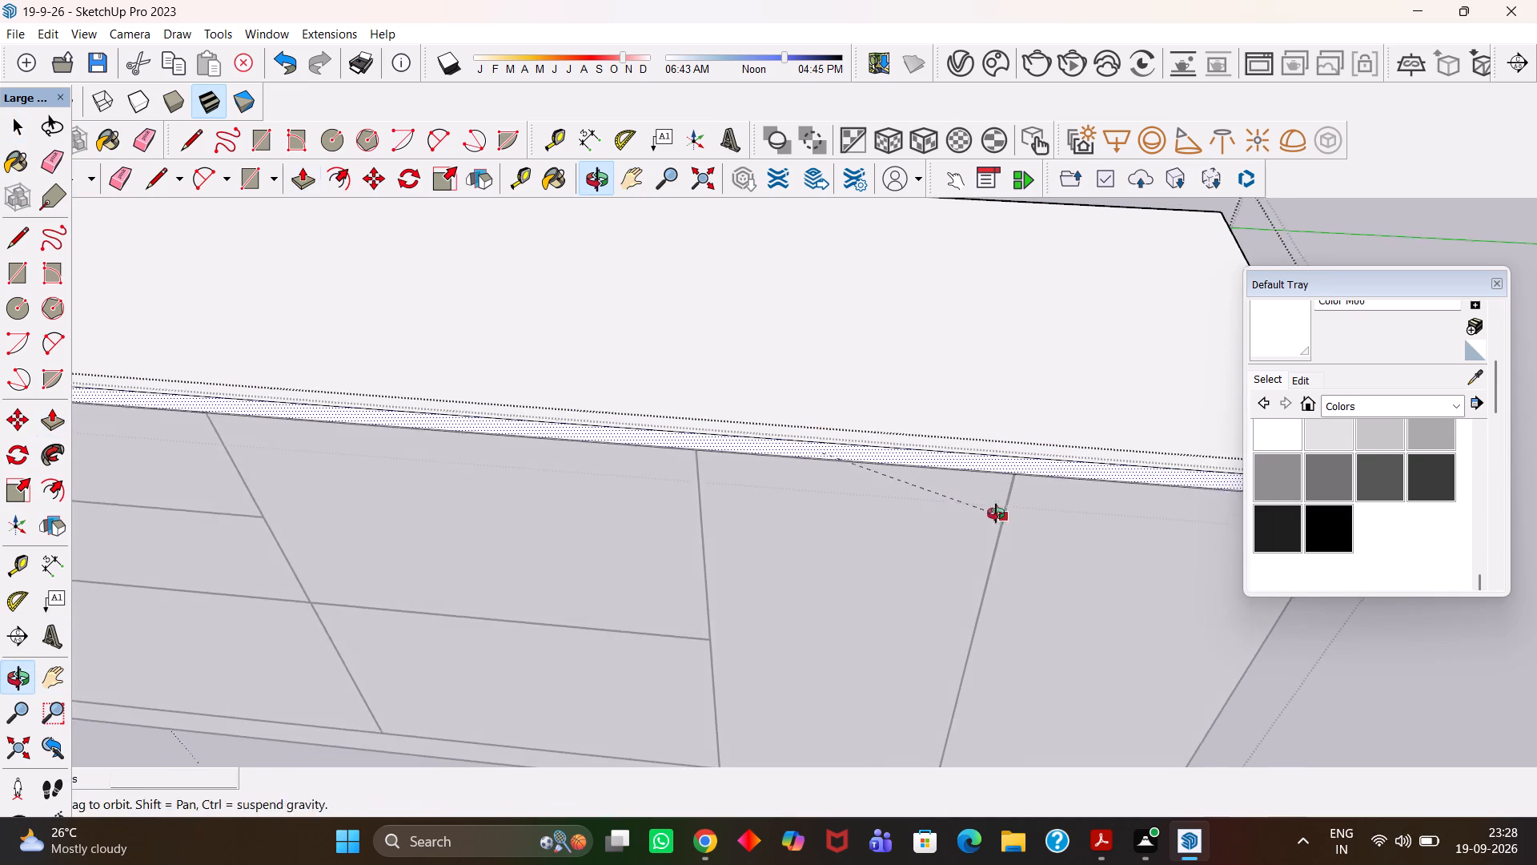
pyautogui.moveTo(996, 513); pyautogui.dragTo(995, 513, button='middle')
pyautogui.scroll(-1, 995, 513)
pyautogui.click(995, 513)
pyautogui.scroll(-13, 995, 513)
pyautogui.press('h')
pyautogui.middleClick(869, 509)
pyautogui.scroll(1, 874, 510)
pyautogui.press('space')
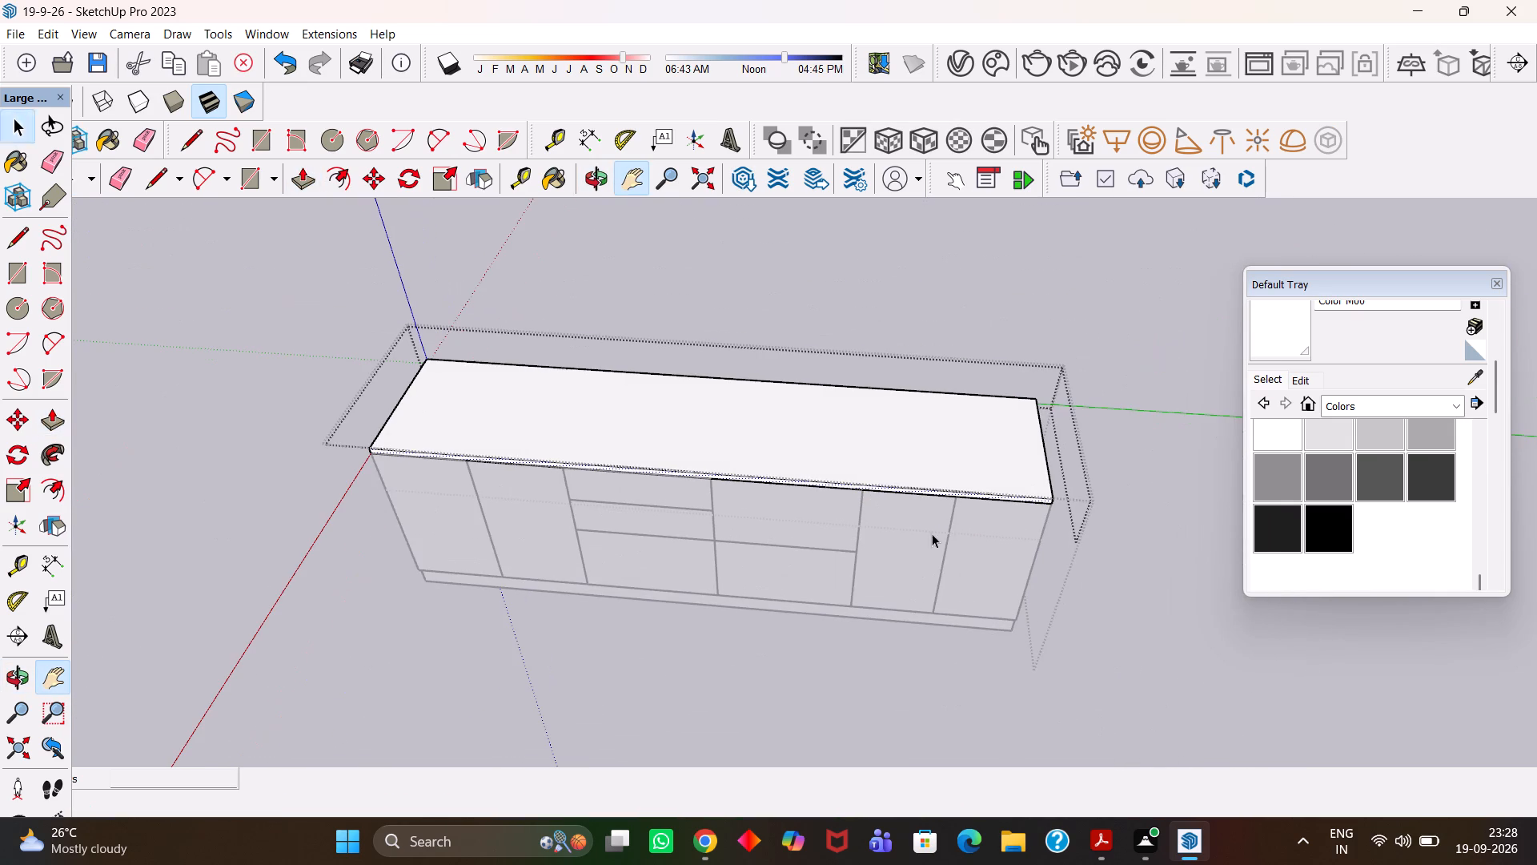
pyautogui.doubleClick(1087, 604)
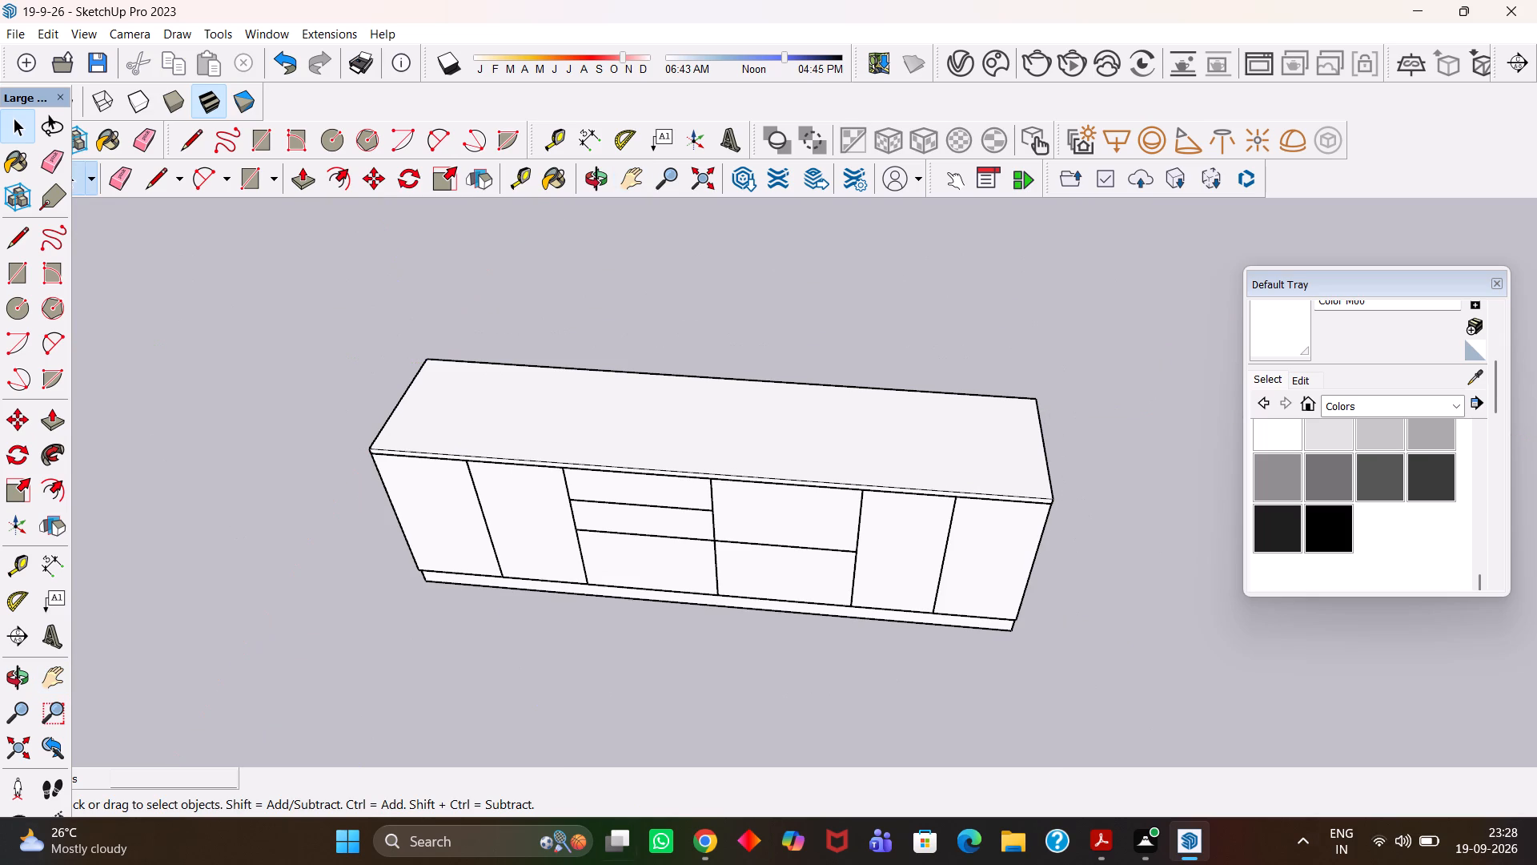
# Check the extended countertop along the cabinet front and save the model.
pyautogui.moveTo(557, 529); pyautogui.dragTo(610, 595, button='middle')
pyautogui.scroll(4, 610, 595)
pyautogui.press('h')
pyautogui.scroll(-5, 583, 577)
pyautogui.hotkey('ctrl', 's')
pyautogui.scroll(4, 584, 577)
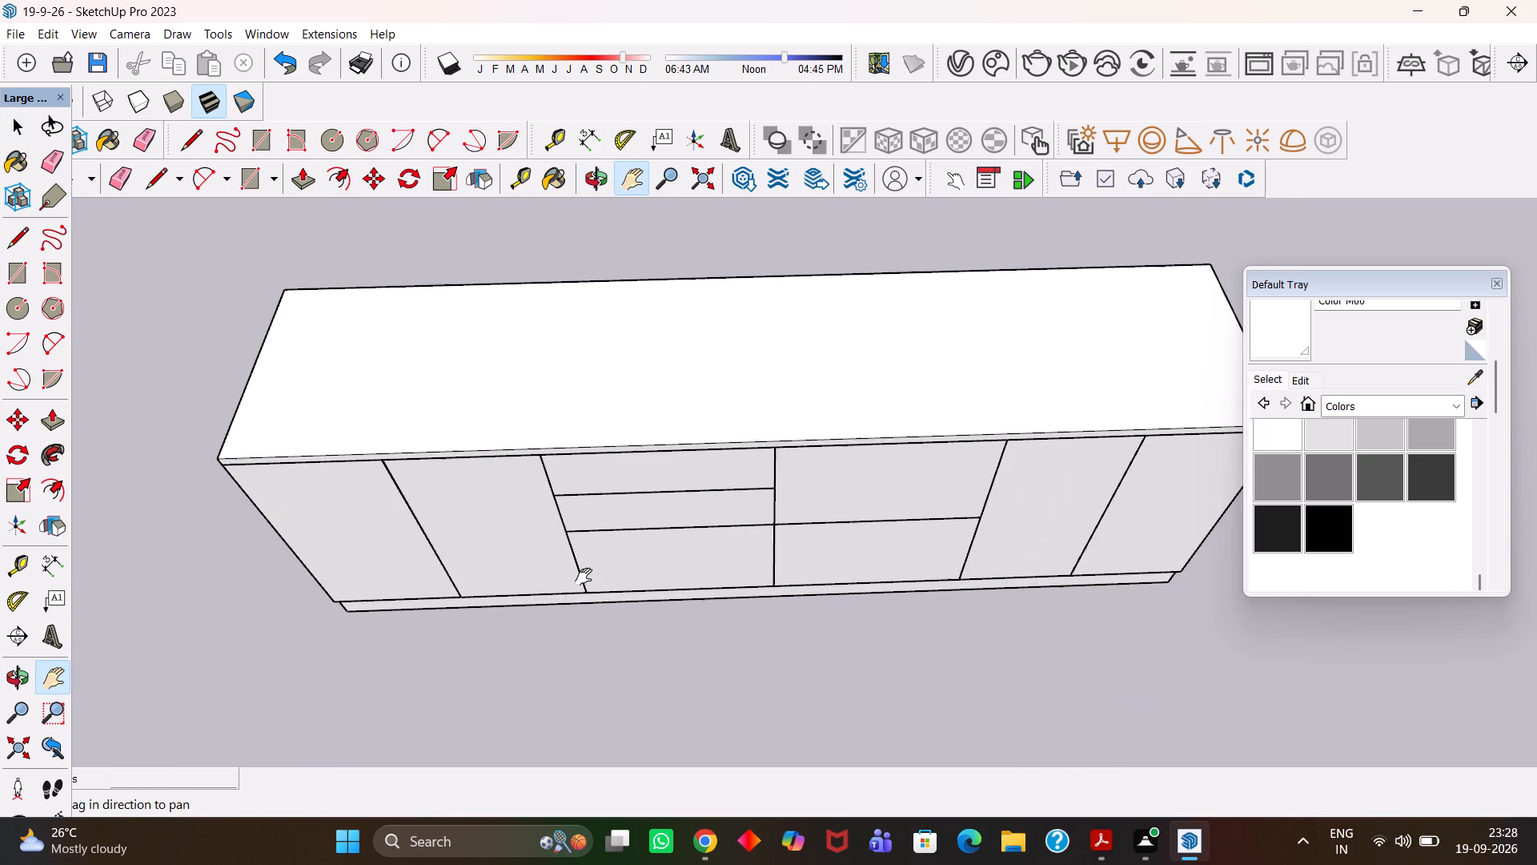
pyautogui.scroll(-5, 584, 577)
pyautogui.press('h')
pyautogui.moveTo(711, 583); pyautogui.dragTo(720, 588, button='middle')
pyautogui.scroll(4, 632, 592)
pyautogui.scroll(-4, 720, 588)
pyautogui.press('h')
pyautogui.moveTo(672, 546); pyautogui.dragTo(692, 561)
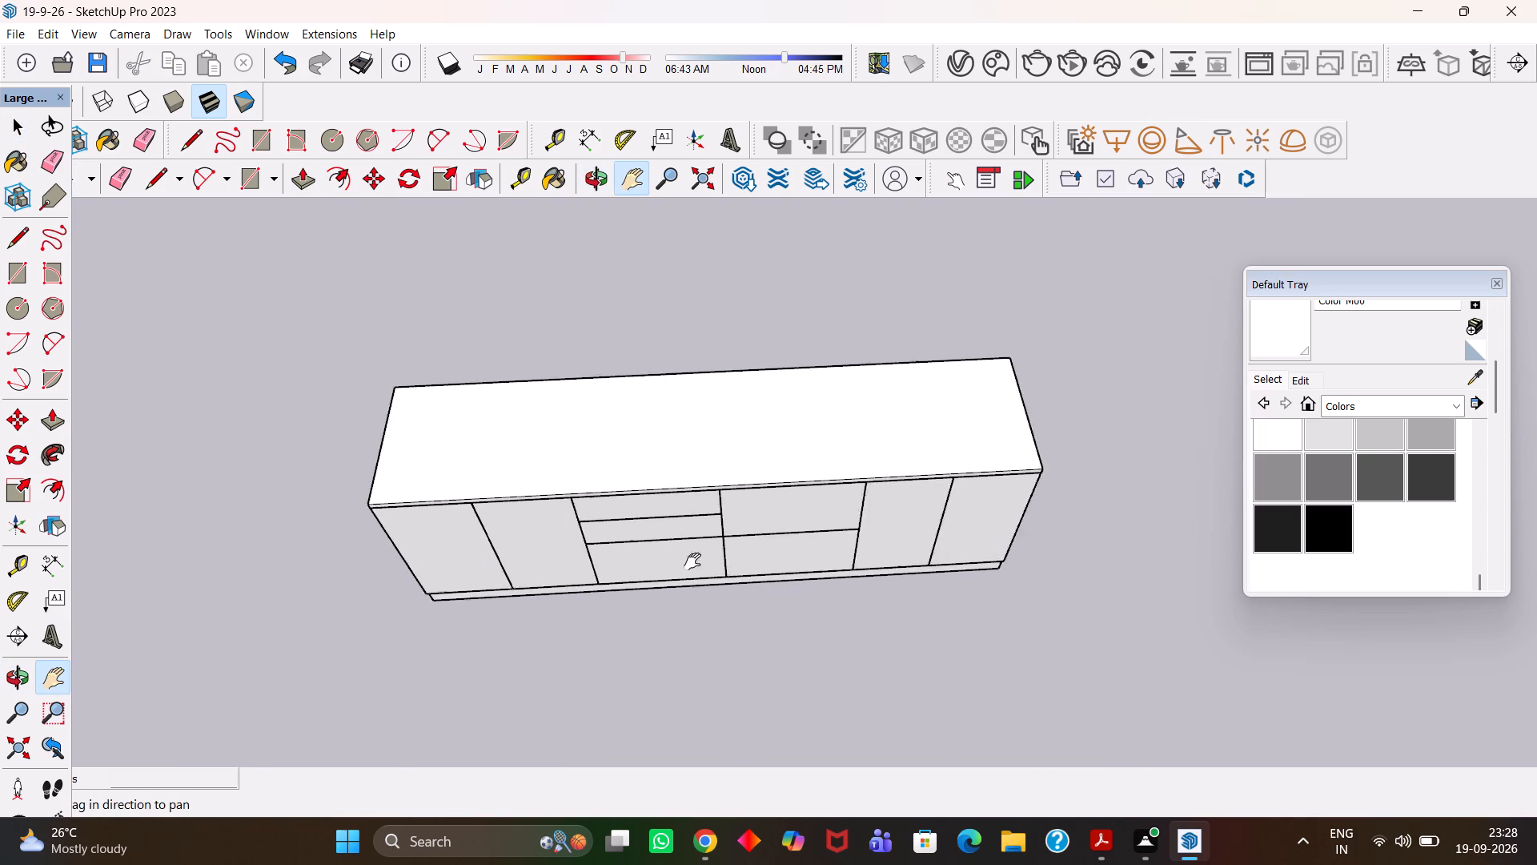
pyautogui.moveTo(692, 561); pyautogui.dragTo(701, 571)
pyautogui.scroll(-3, 701, 571)
pyautogui.moveTo(701, 571); pyautogui.dragTo(678, 576, button='middle')
pyautogui.hotkey('ctrl', 's')
# Copy the complete standalone cabinet with its countertop into the room, setting its lower front corner against the side wall beneath the window.
pyautogui.scroll(5, 676, 569)
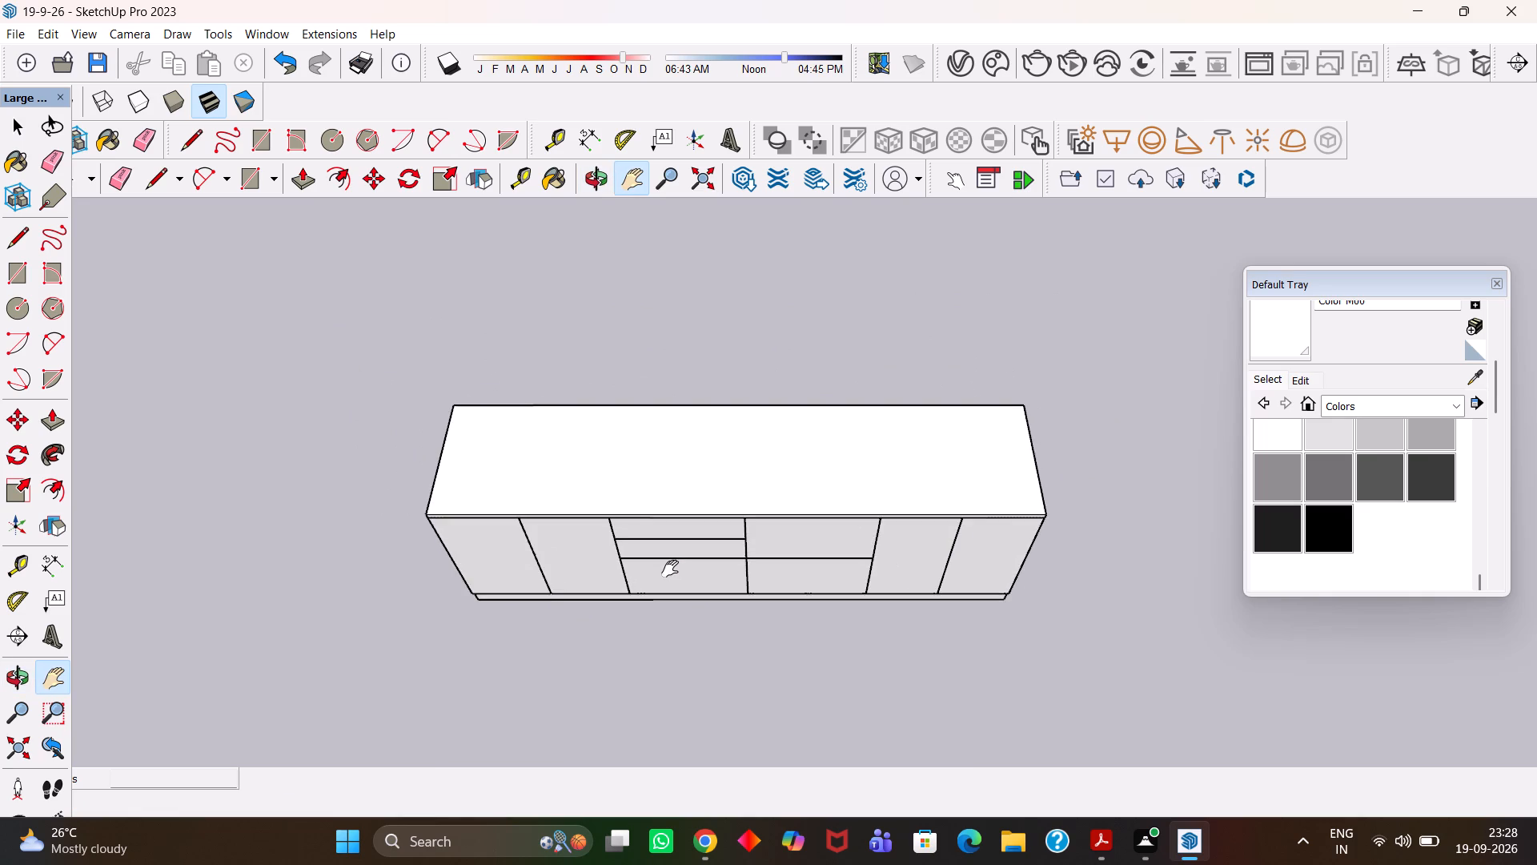
pyautogui.scroll(4, 670, 569)
pyautogui.scroll(-6, 670, 569)
pyautogui.press('h')
pyautogui.moveTo(672, 569); pyautogui.dragTo(694, 573, button='middle')
pyautogui.scroll(3, 694, 573)
pyautogui.scroll(-4, 694, 573)
pyautogui.press('space')
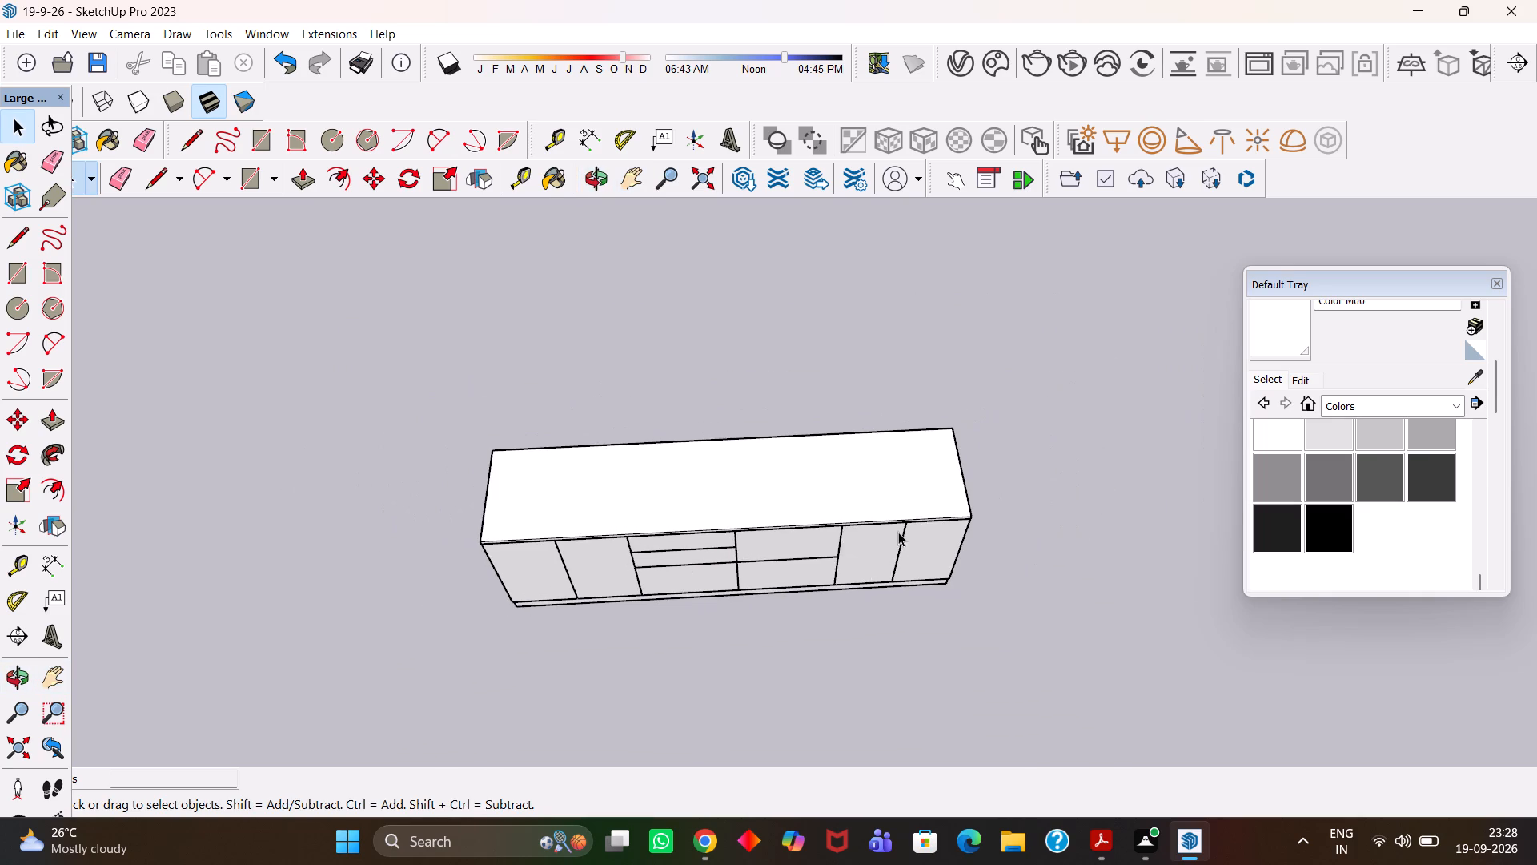
pyautogui.click(1026, 428)
pyautogui.moveTo(1037, 379); pyautogui.dragTo(589, 588)
pyautogui.moveTo(589, 588); pyautogui.dragTo(424, 638)
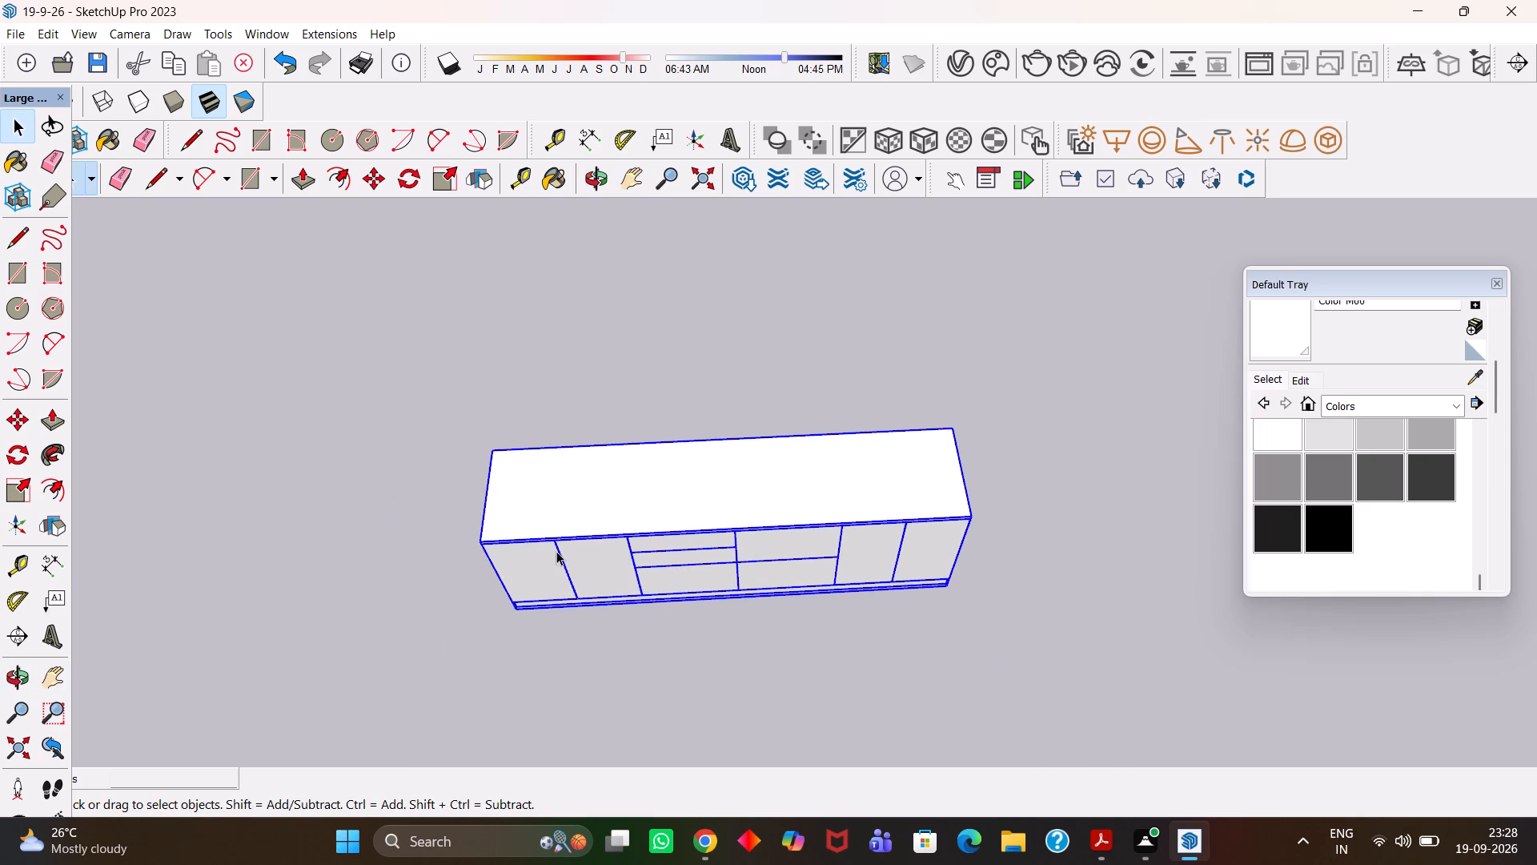
pyautogui.scroll(3, 558, 551)
pyautogui.scroll(-4, 558, 551)
pyautogui.scroll(8, 553, 573)
pyautogui.press('h')
pyautogui.moveTo(513, 583); pyautogui.dragTo(632, 581)
pyautogui.scroll(-5, 600, 581)
pyautogui.moveTo(573, 587); pyautogui.dragTo(671, 519, button='middle')
pyautogui.scroll(1, 573, 587)
pyautogui.press('h')
pyautogui.scroll(4, 671, 519)
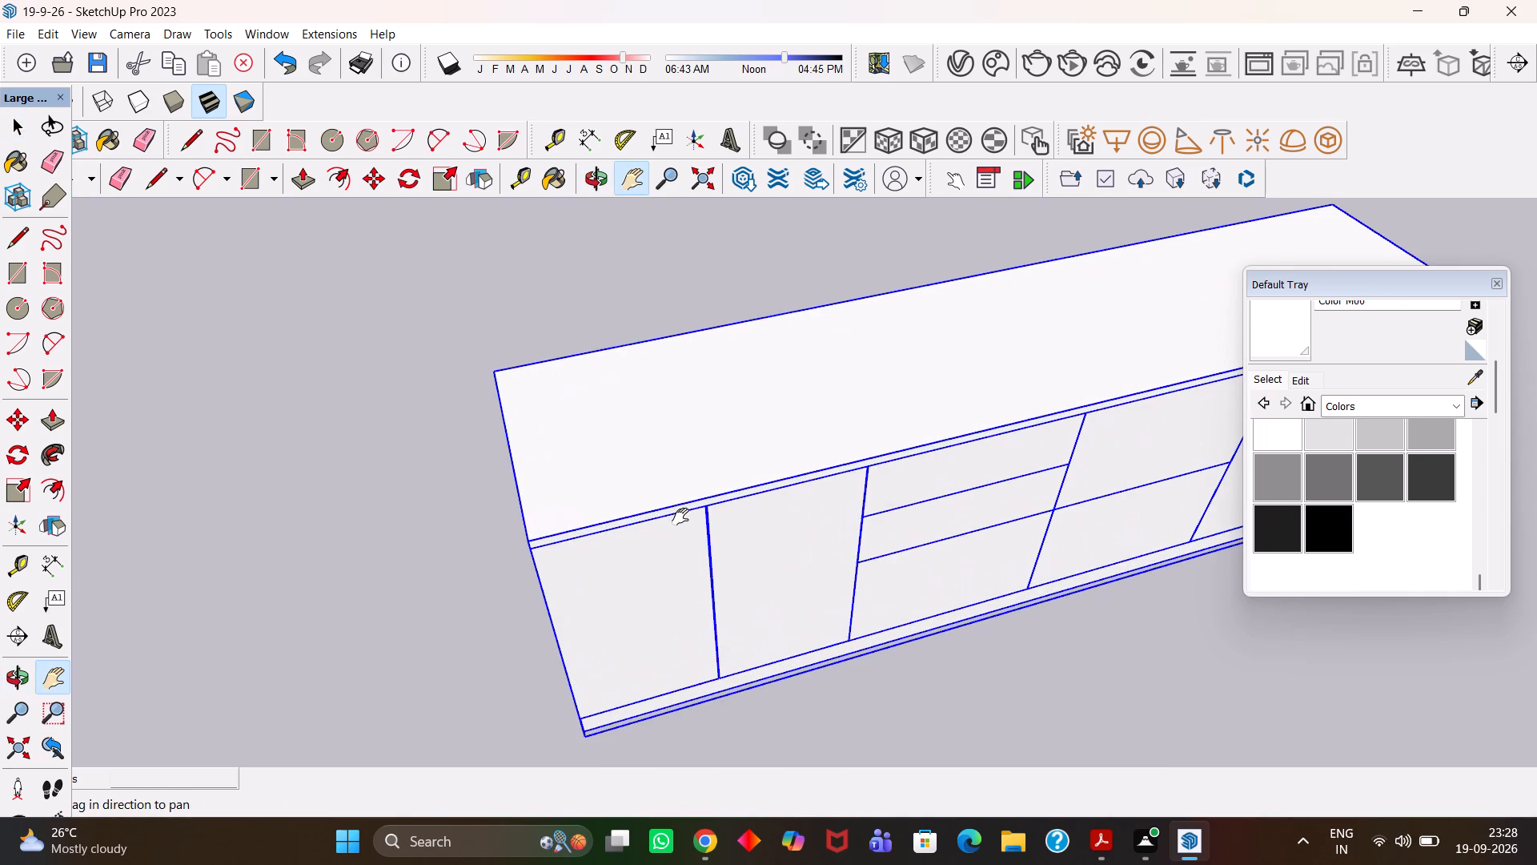
pyautogui.press('h')
pyautogui.scroll(-4, 685, 489)
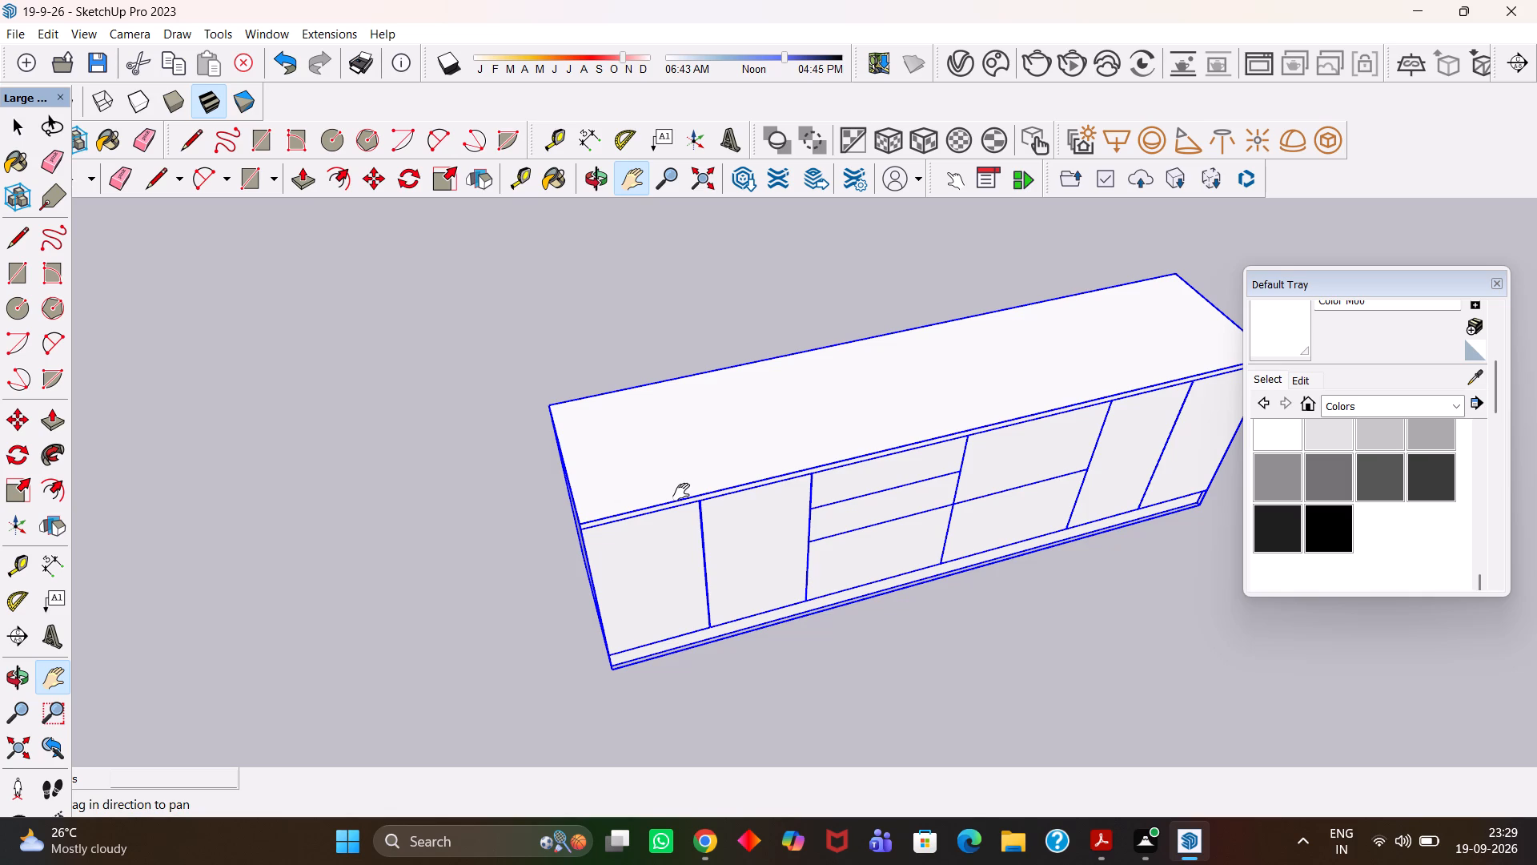
pyautogui.press('m')
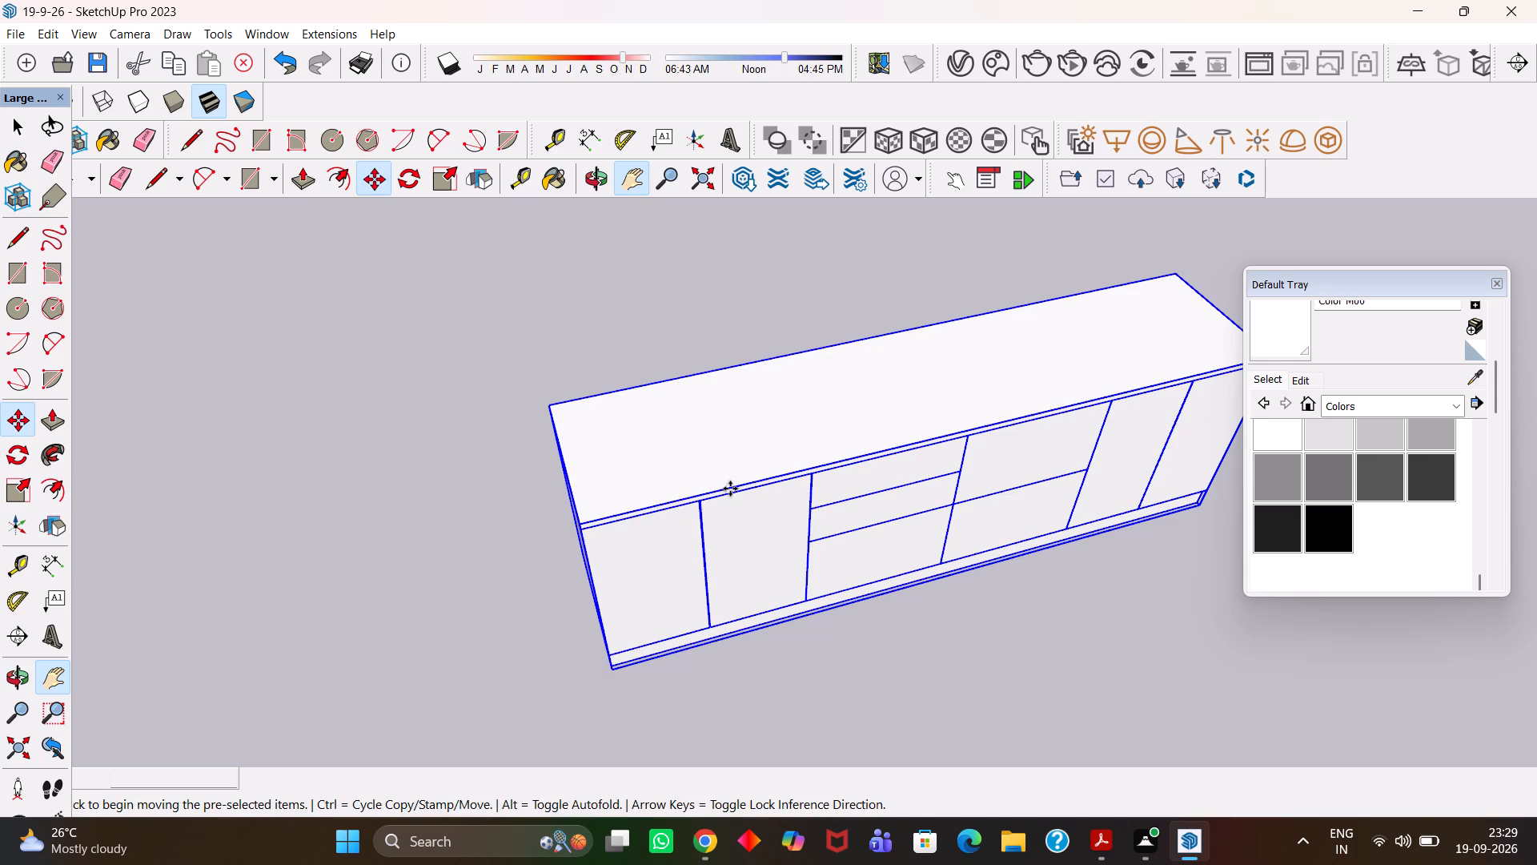
pyautogui.scroll(-3, 637, 581)
pyautogui.click(616, 660)
pyautogui.scroll(-4, 649, 614)
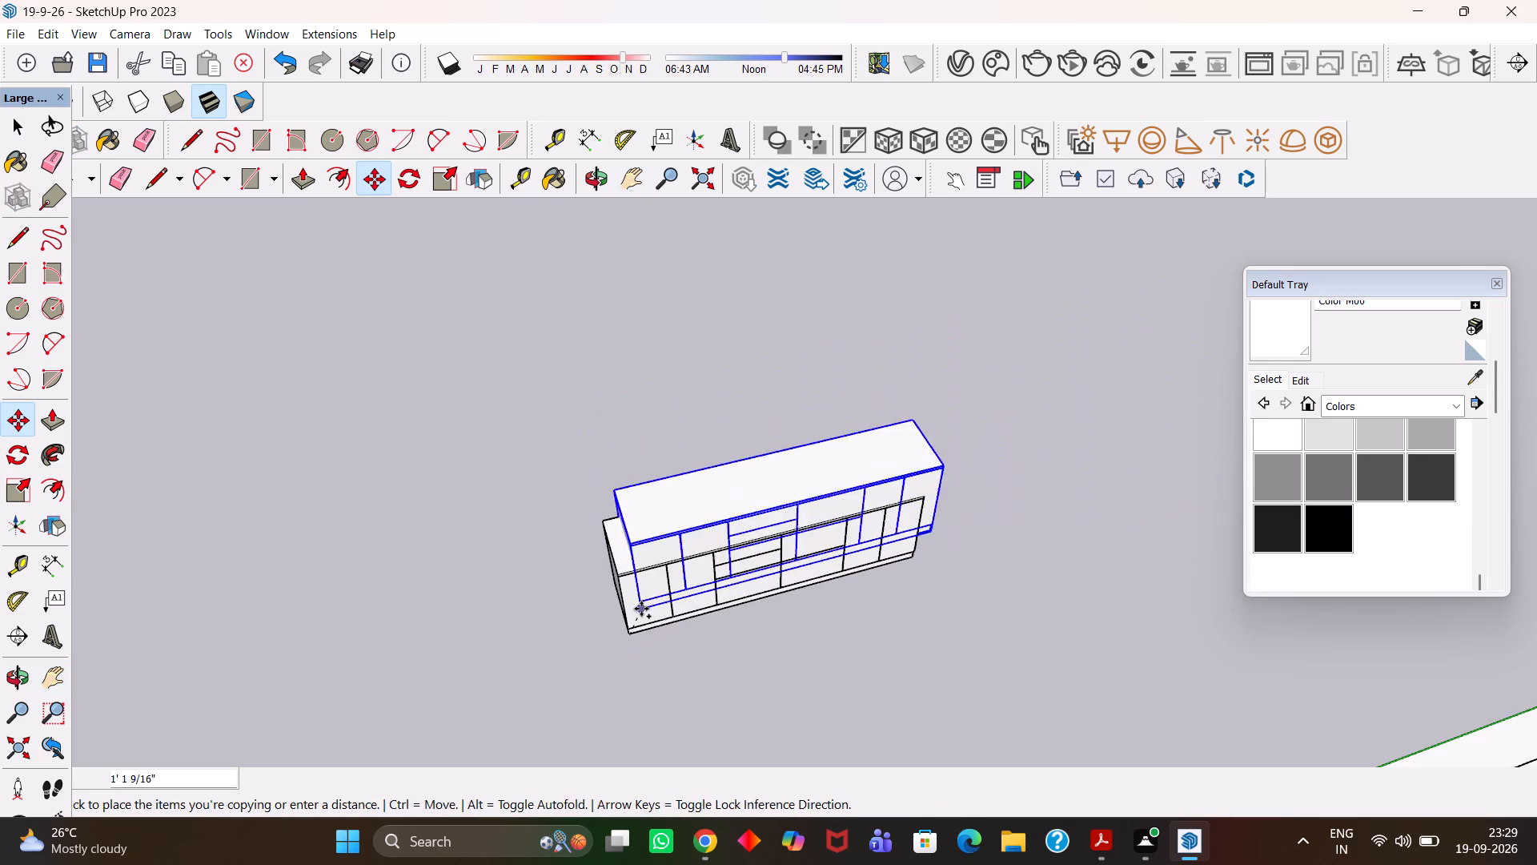
pyautogui.scroll(-11, 641, 609)
pyautogui.press('h')
pyautogui.moveTo(894, 557); pyautogui.dragTo(704, 480)
pyautogui.scroll(-5, 682, 466)
pyautogui.scroll(8, 724, 641)
pyautogui.moveTo(700, 627); pyautogui.dragTo(684, 702, button='middle')
pyautogui.scroll(10, 684, 702)
pyautogui.press('Escape')
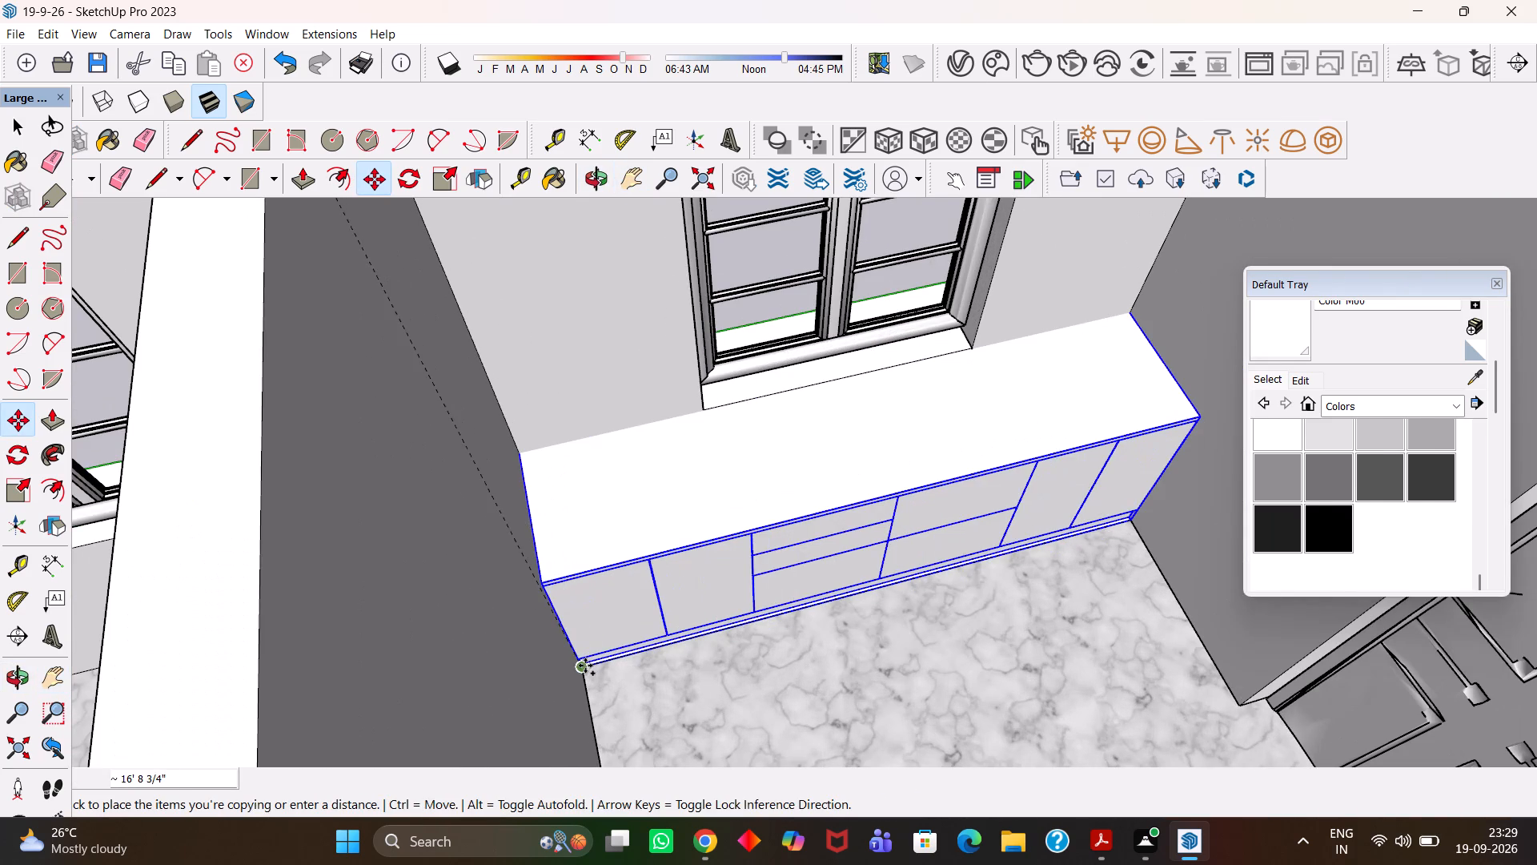
pyautogui.click(585, 666)
pyautogui.scroll(15, 640, 666)
pyautogui.moveTo(620, 643); pyautogui.dragTo(588, 610, button='middle')
pyautogui.scroll(2, 589, 610)
# Paint the thin white strip along the placed cabinet's base front with Carrera Marble from the Stone materials.
pyautogui.press('space')
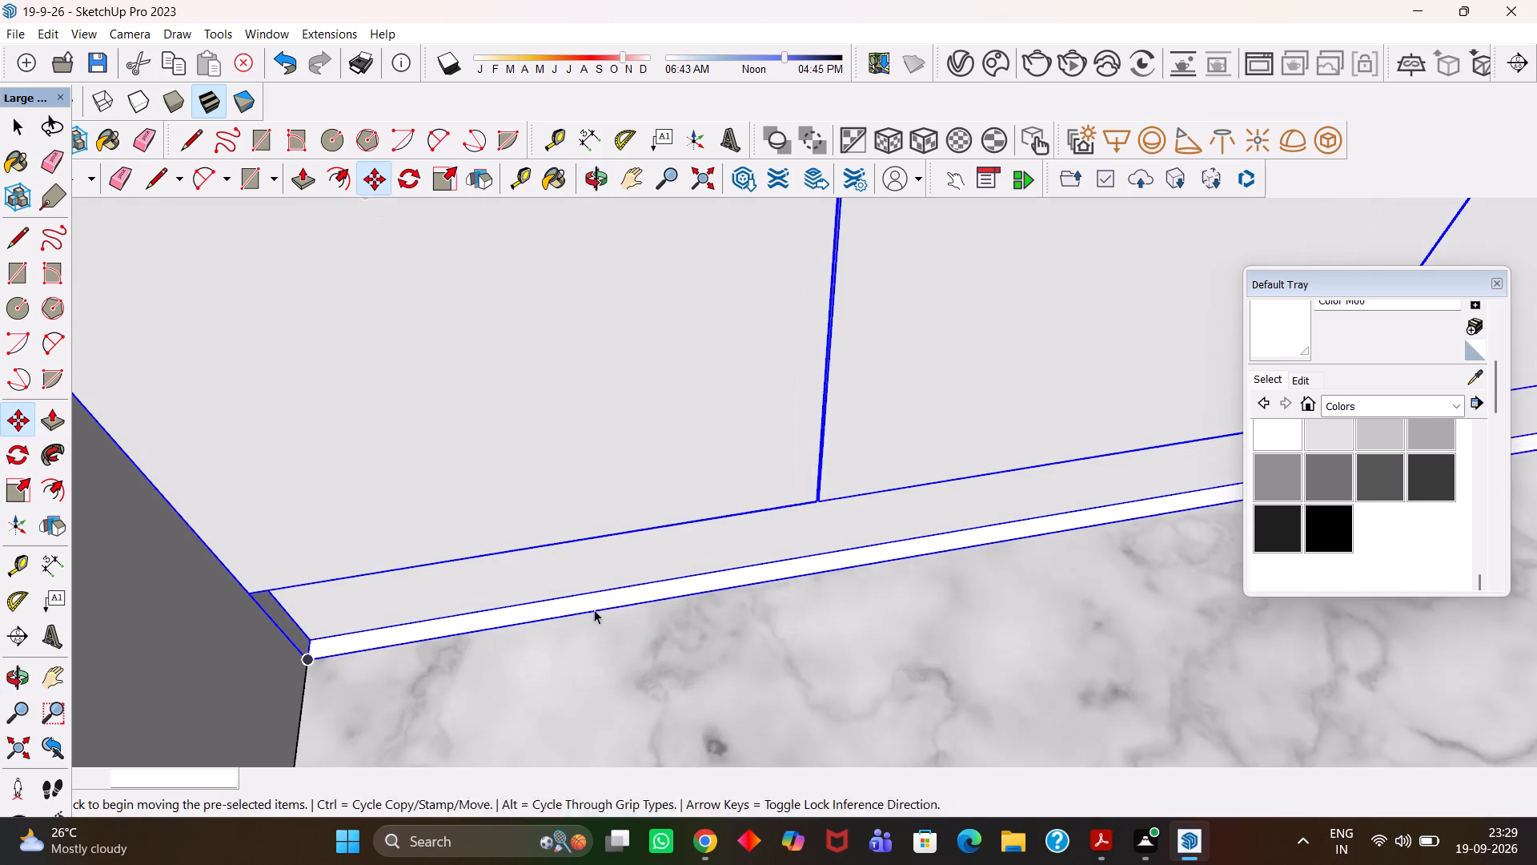
pyautogui.doubleClick(608, 597)
pyautogui.scroll(2, 608, 597)
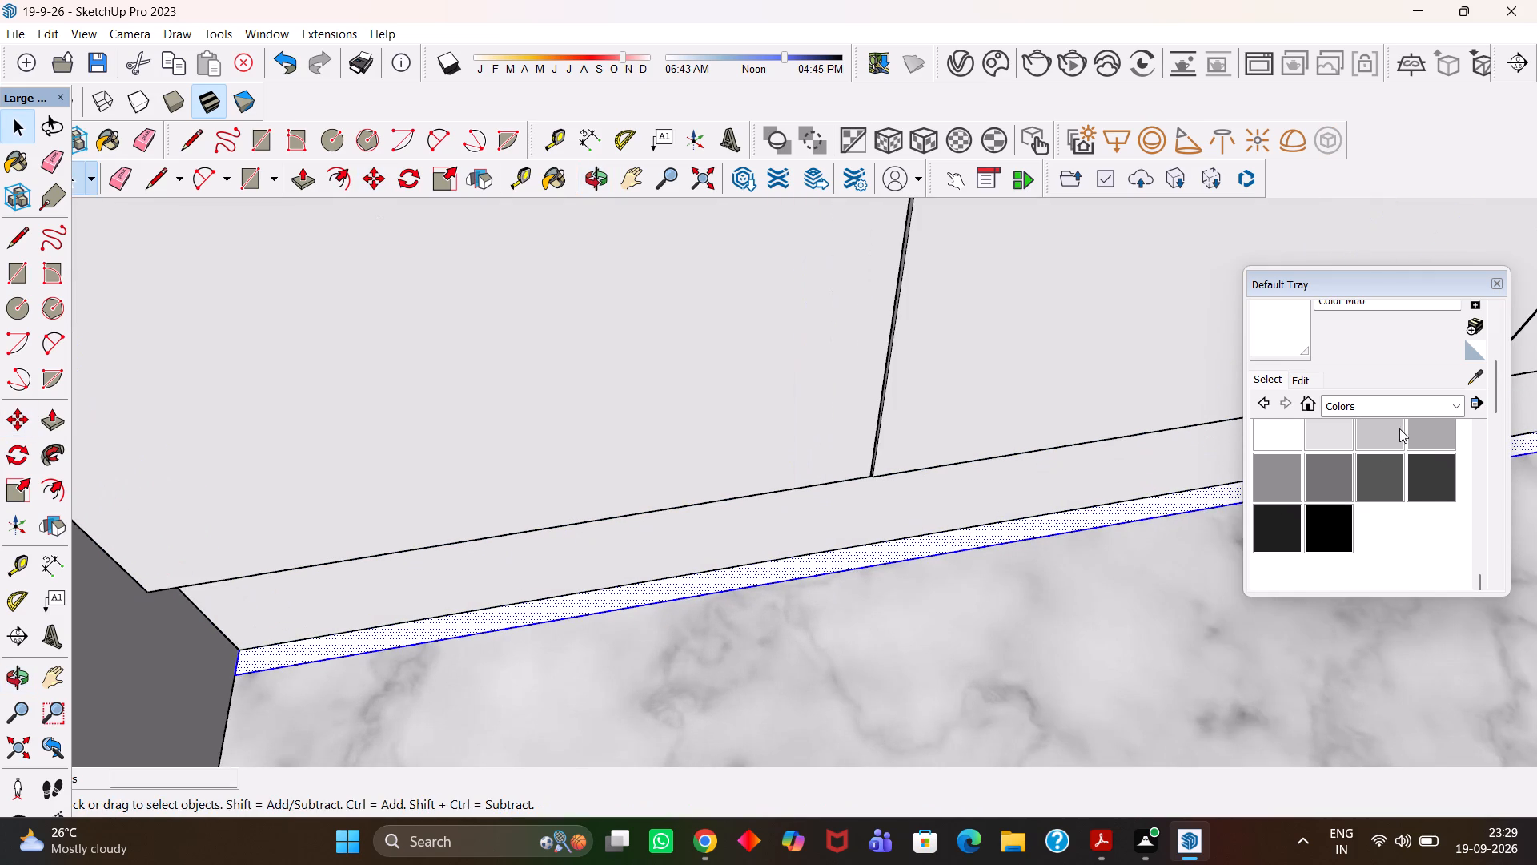
pyautogui.click(1359, 405)
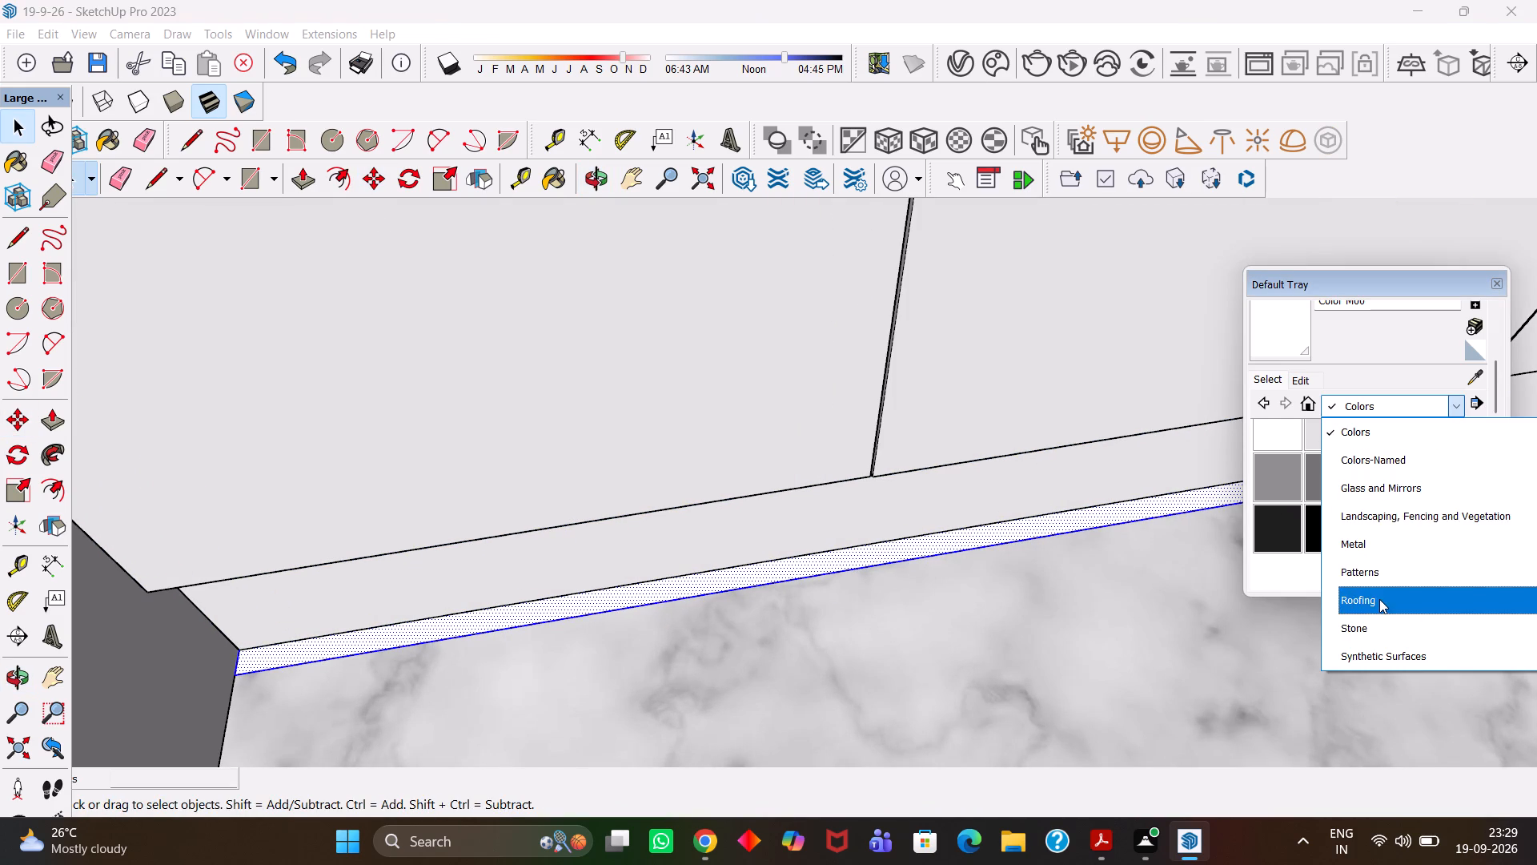
pyautogui.scroll(-3, 1379, 599)
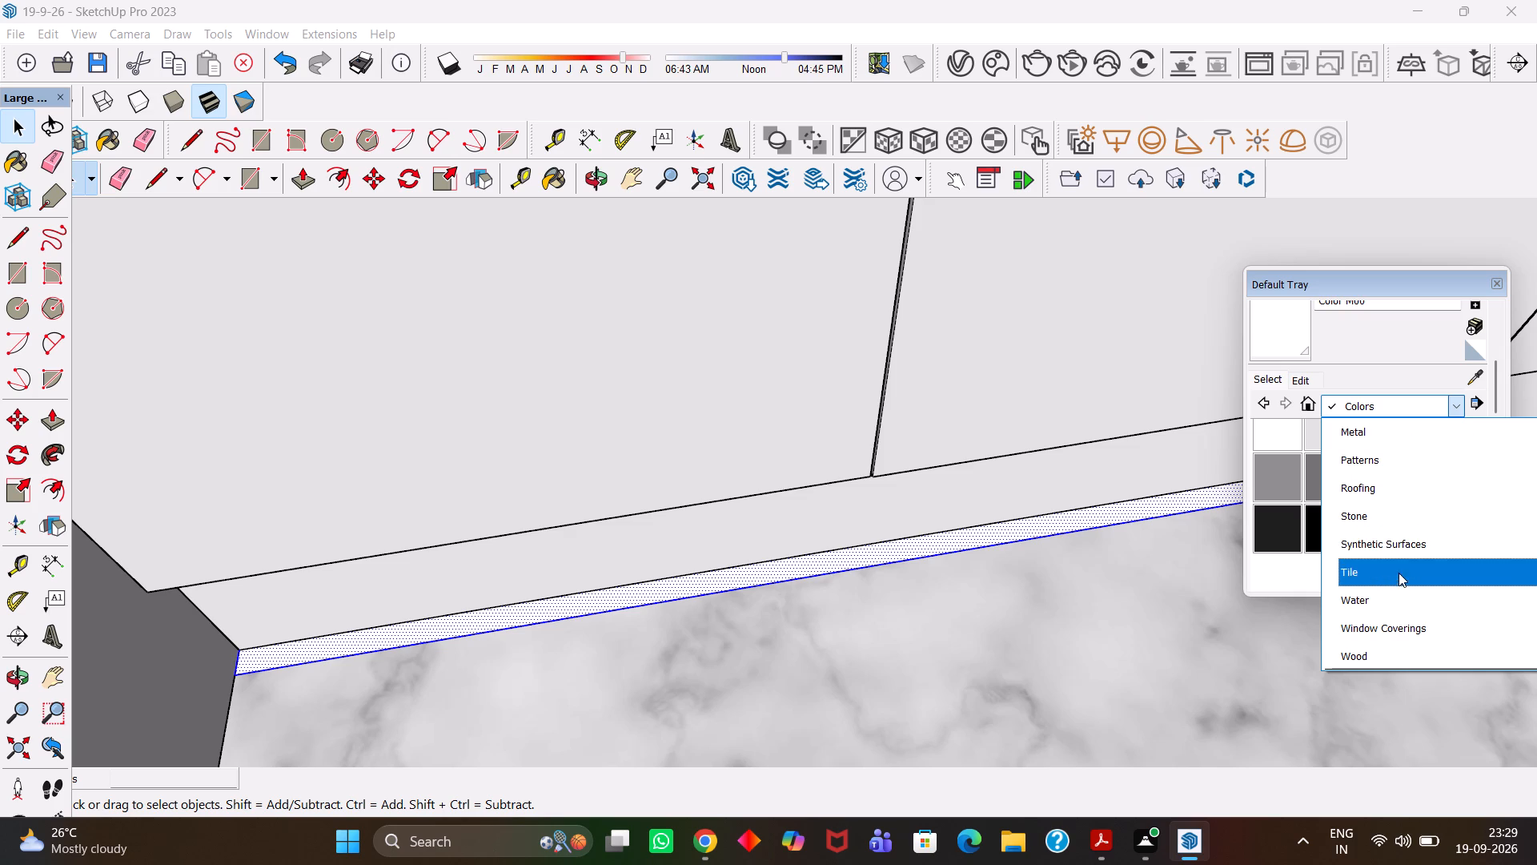
pyautogui.scroll(-2, 1396, 621)
pyautogui.scroll(1, 1398, 616)
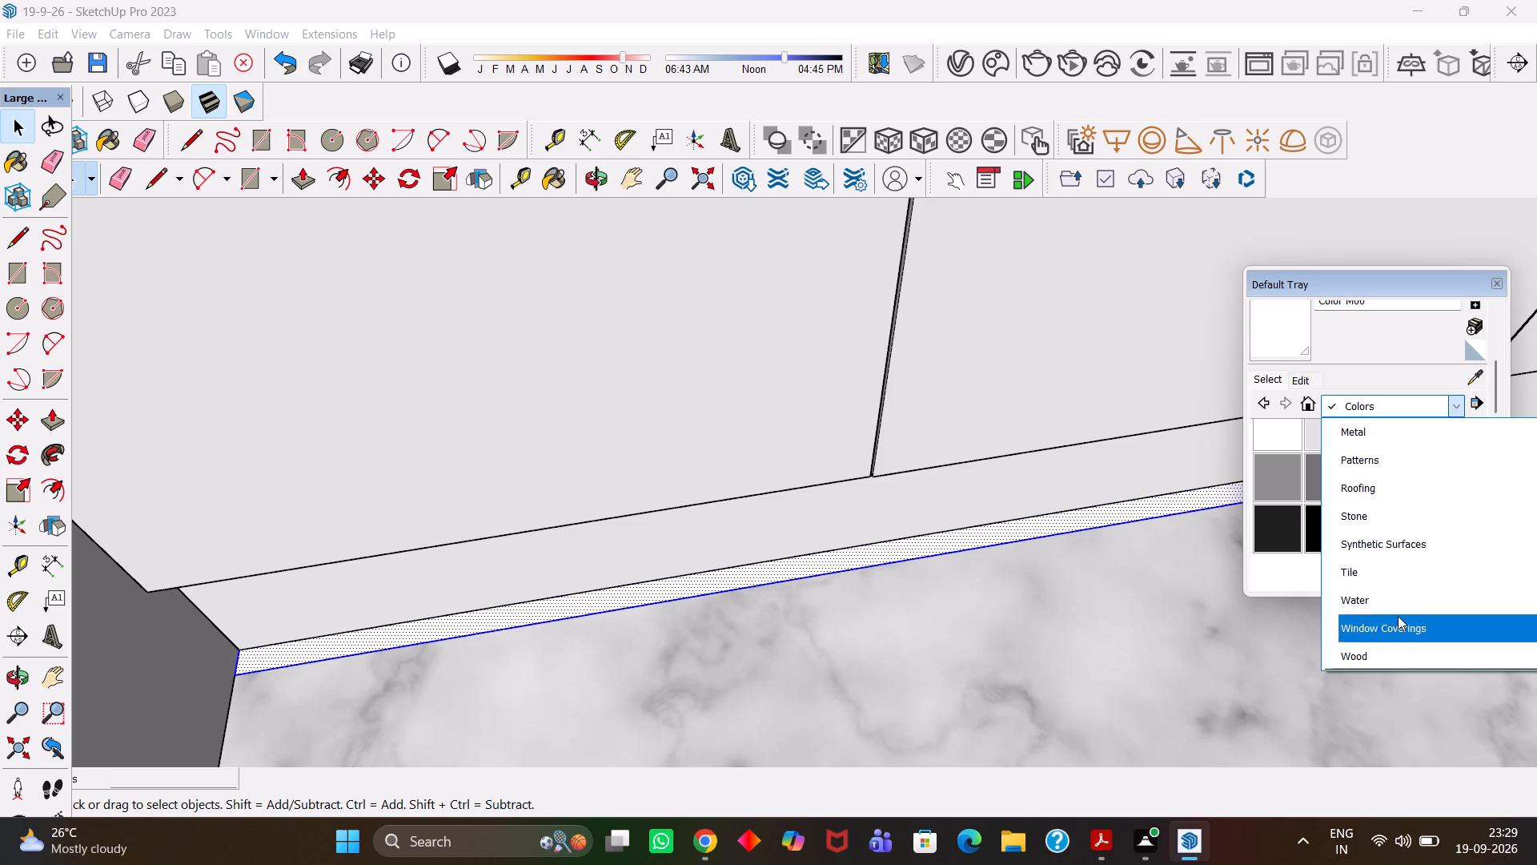
pyautogui.scroll(3, 1398, 616)
pyautogui.scroll(-2, 1395, 597)
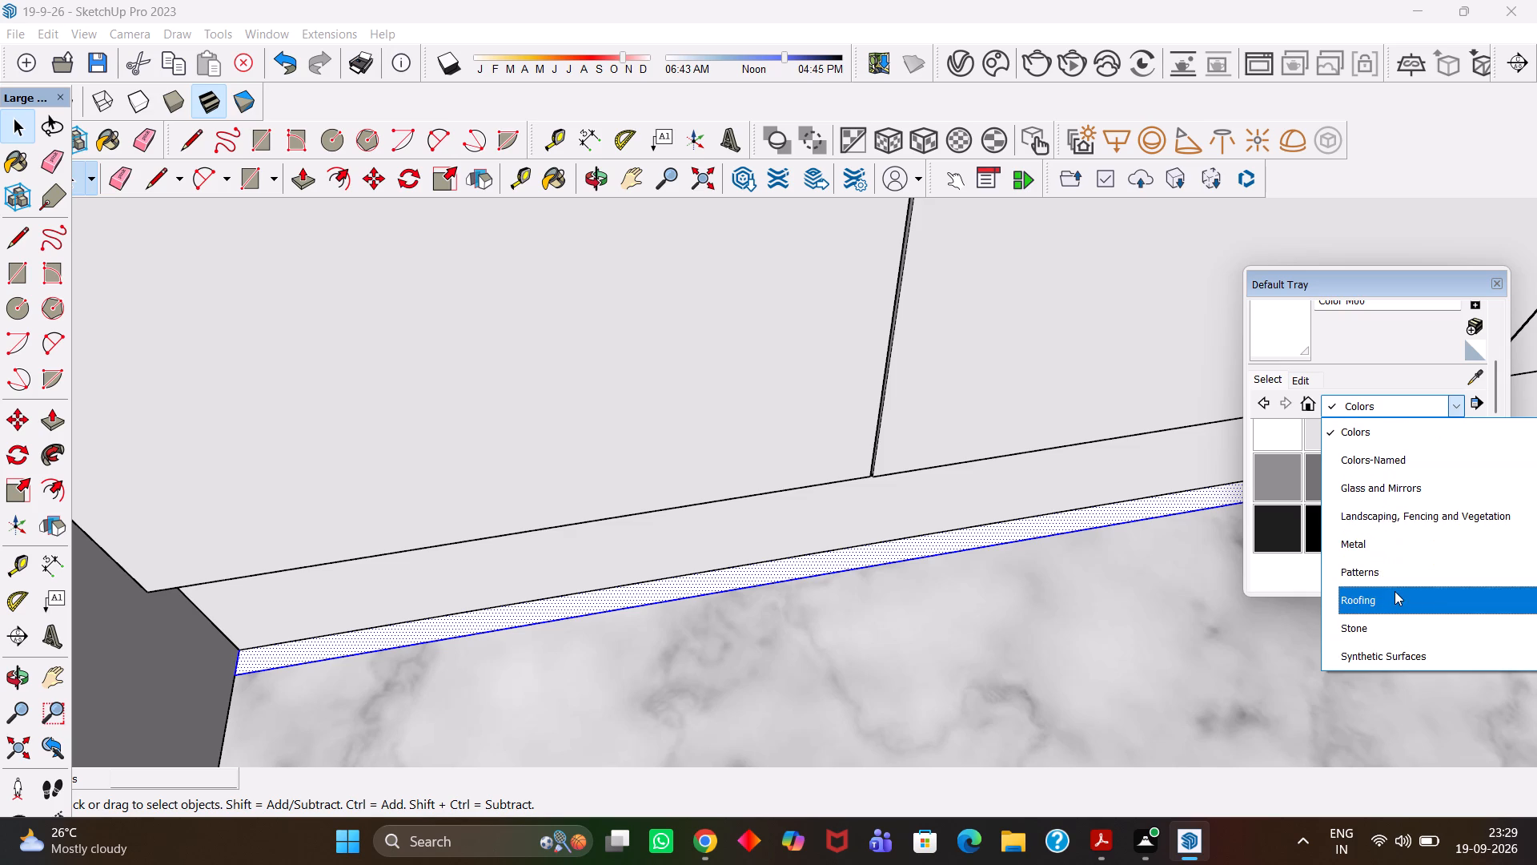
pyautogui.scroll(-3, 1389, 569)
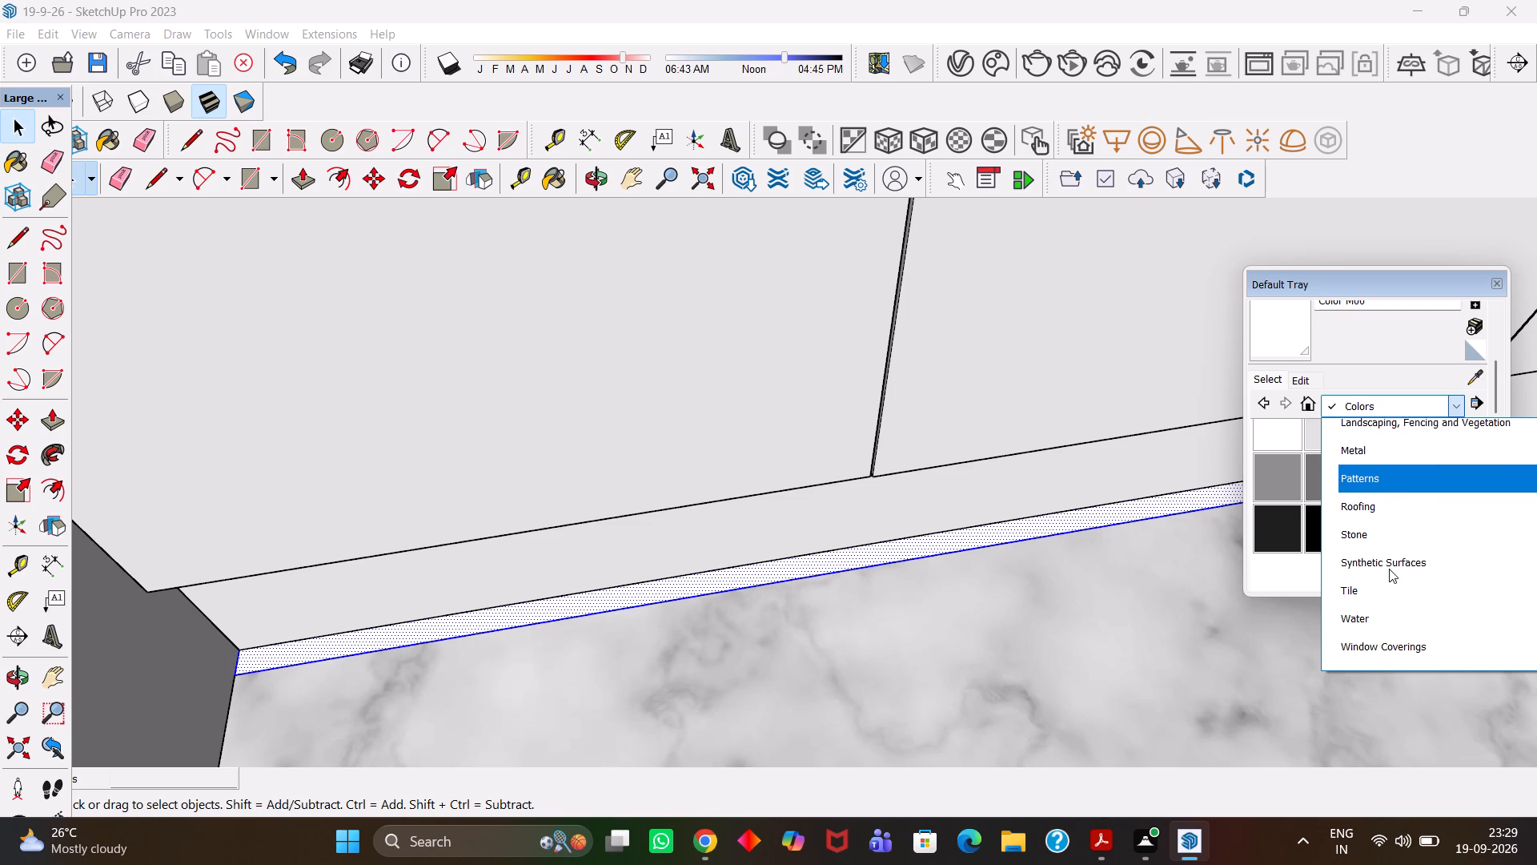
pyautogui.scroll(3, 1389, 569)
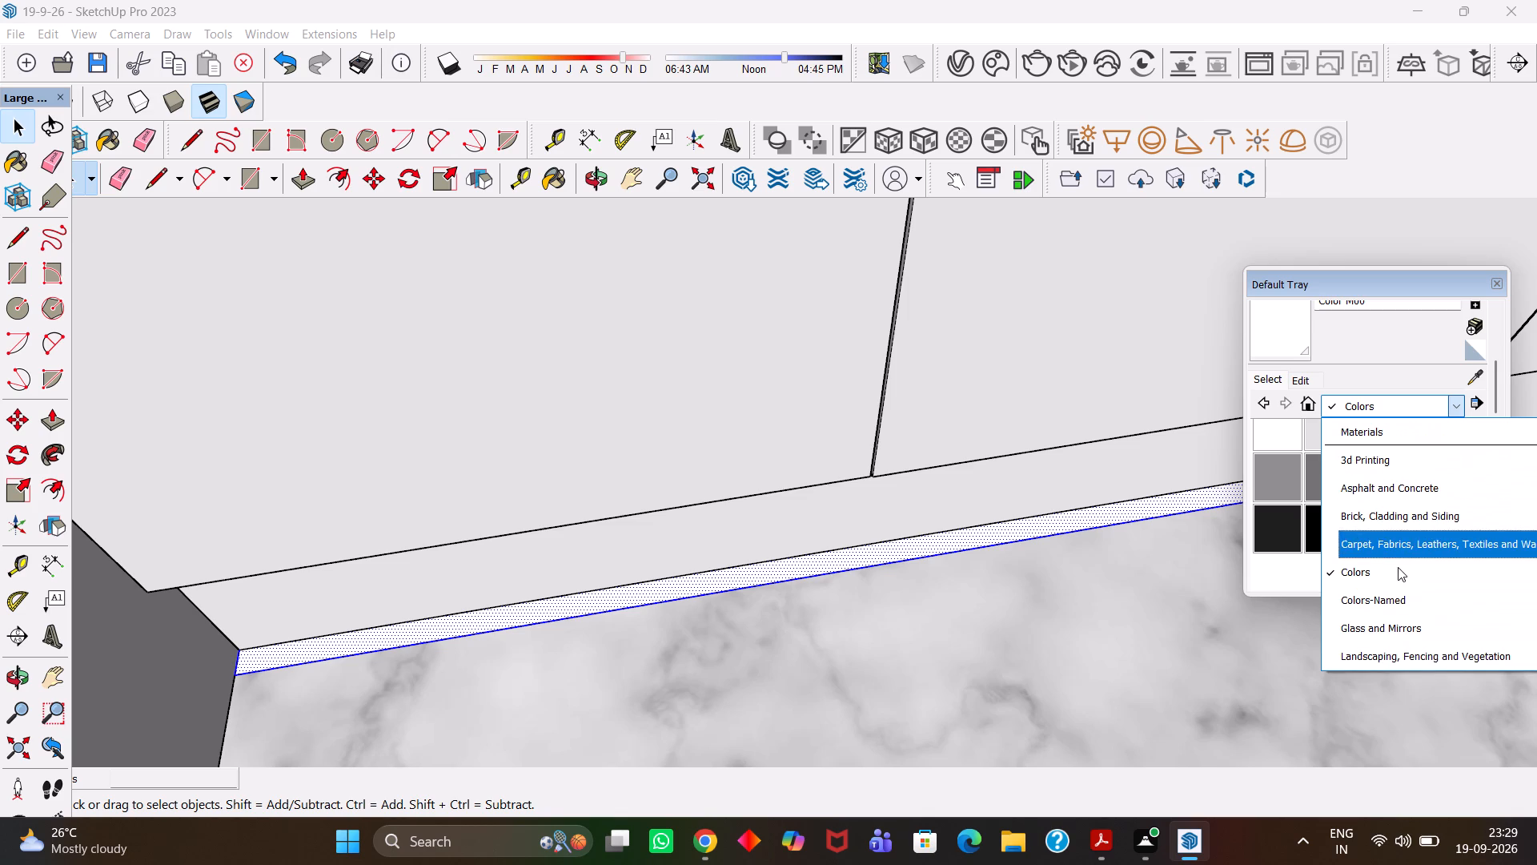
pyautogui.scroll(6, 1396, 565)
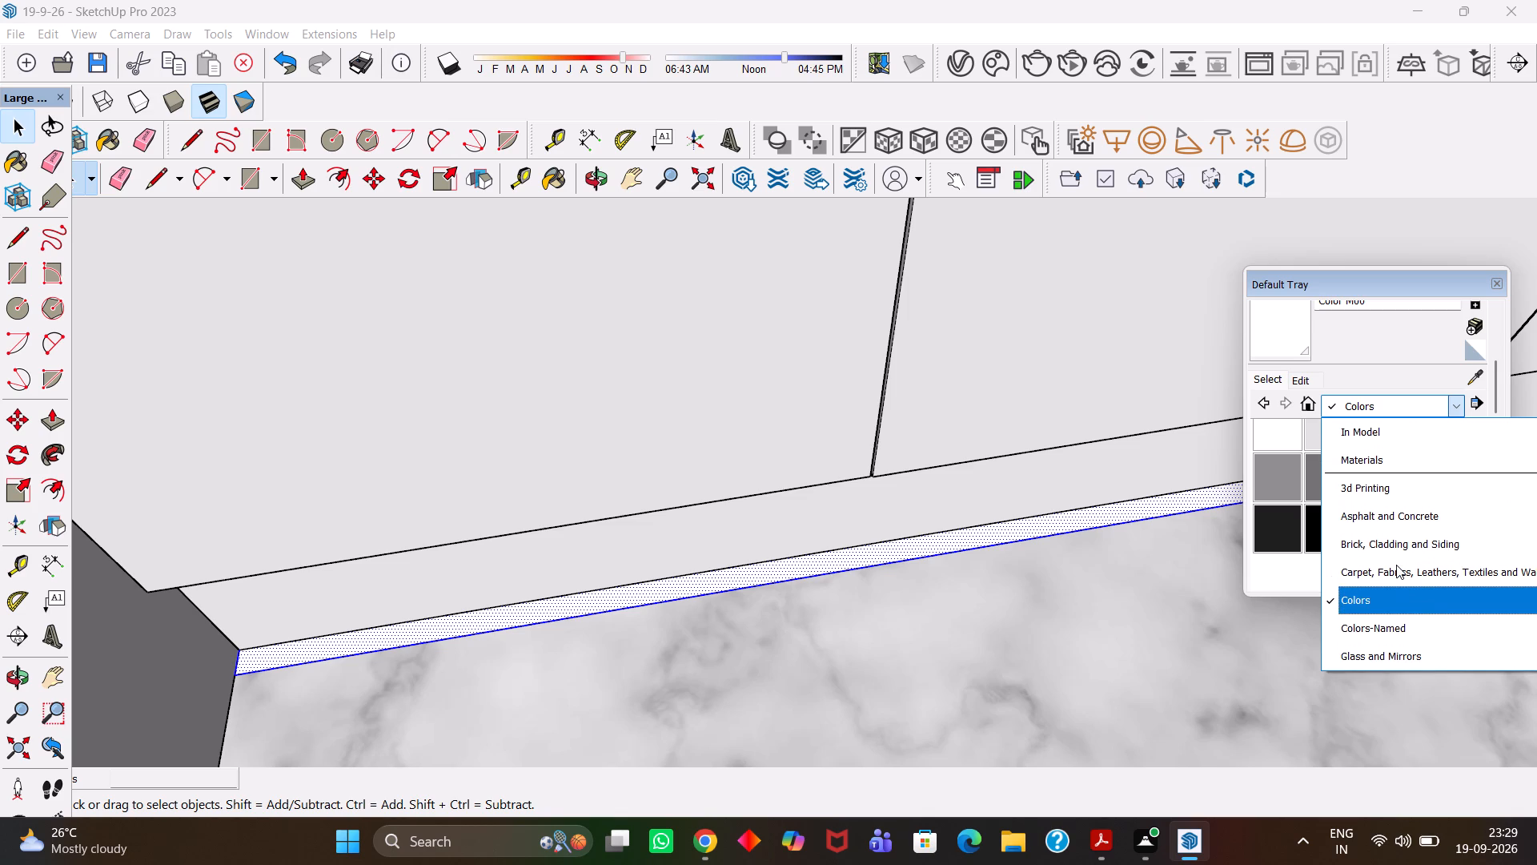
pyautogui.scroll(-8, 1396, 565)
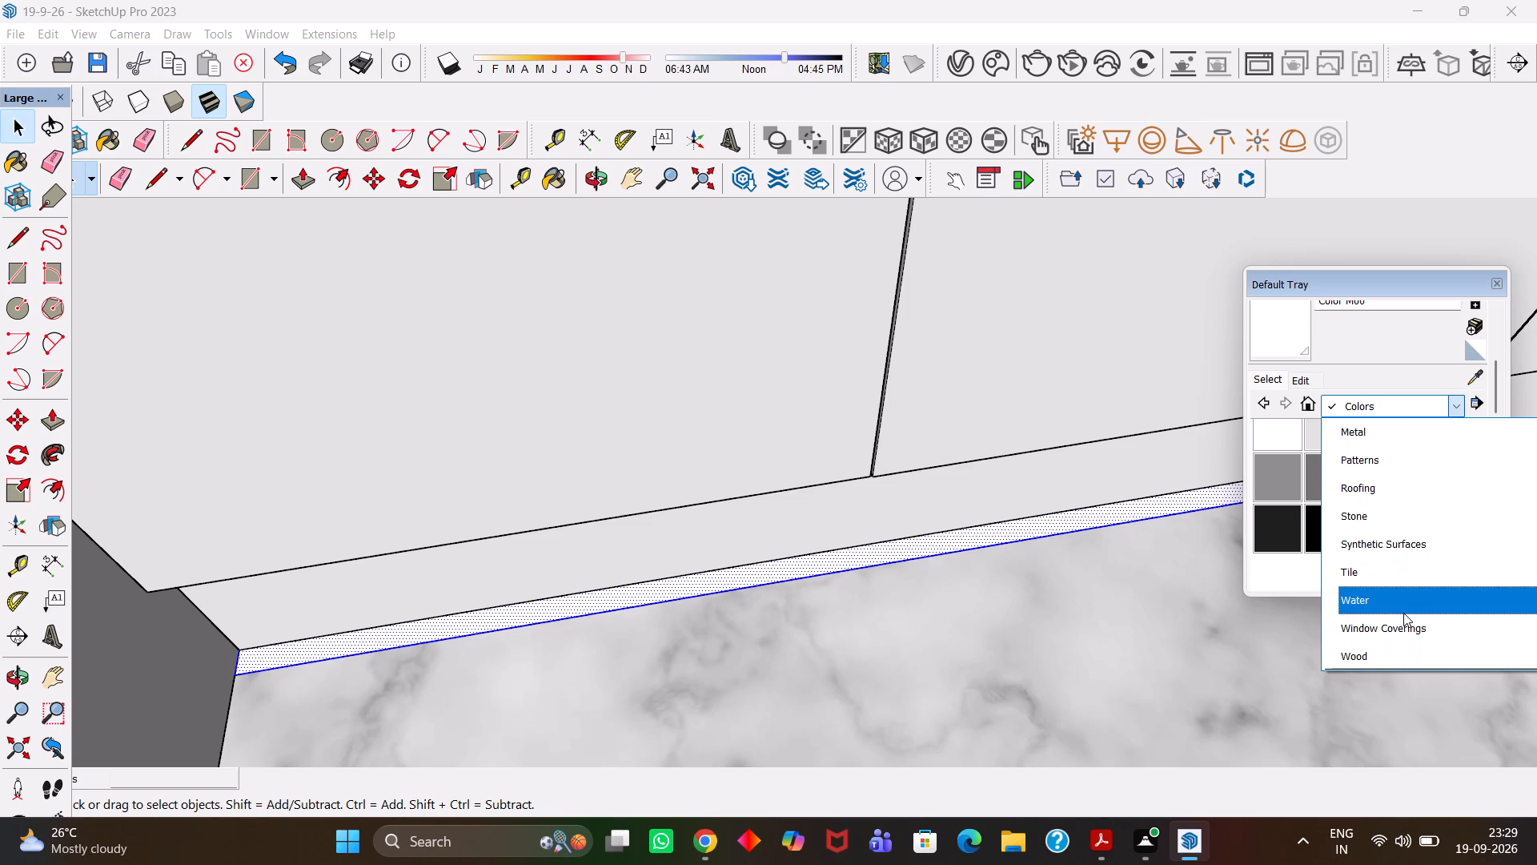
pyautogui.scroll(-3, 1400, 613)
pyautogui.scroll(1, 1394, 605)
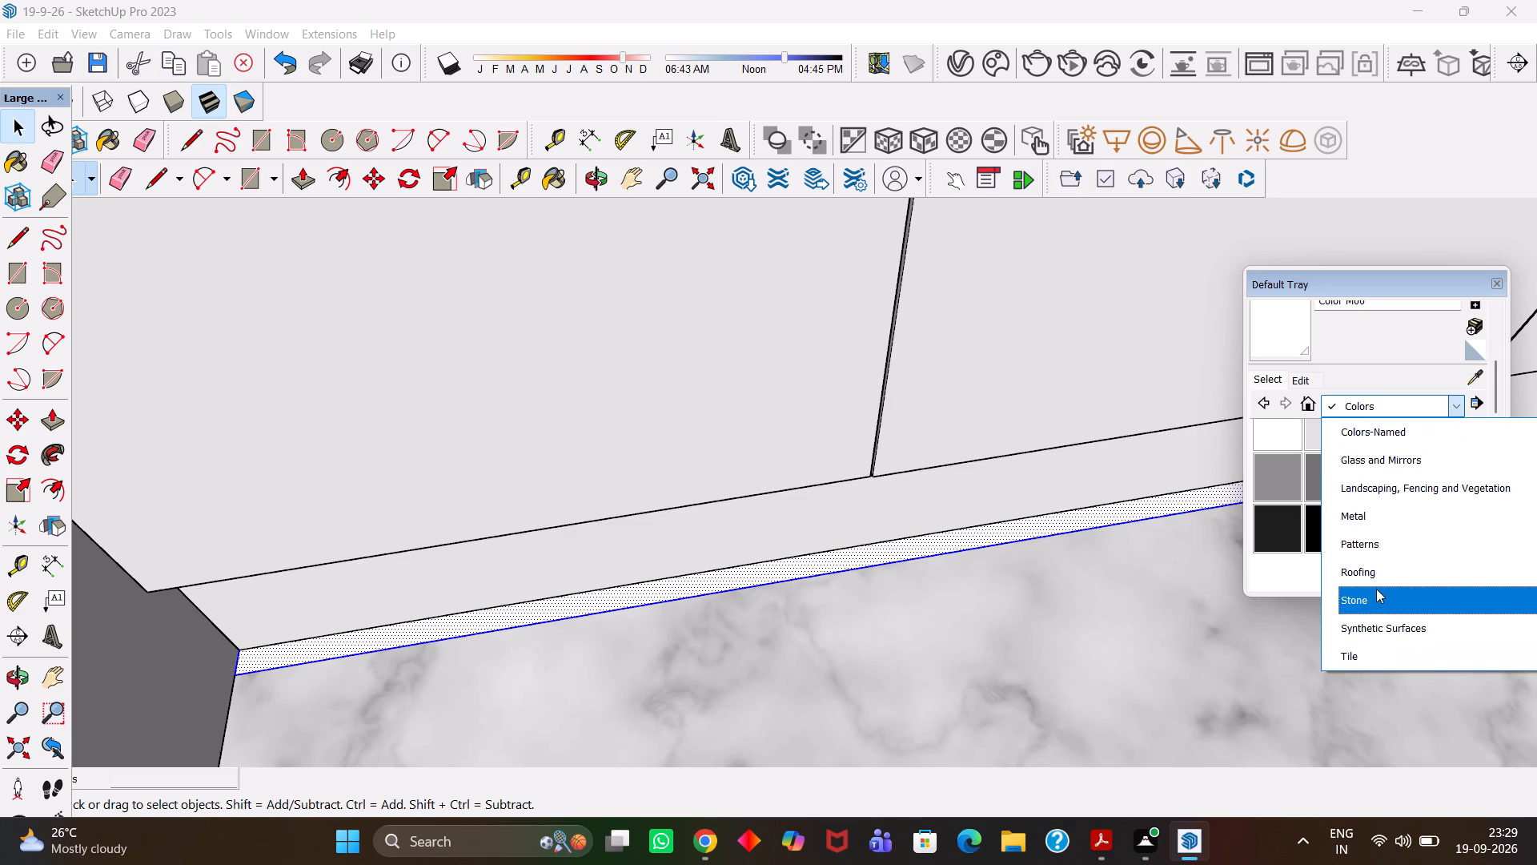
pyautogui.scroll(2, 1395, 545)
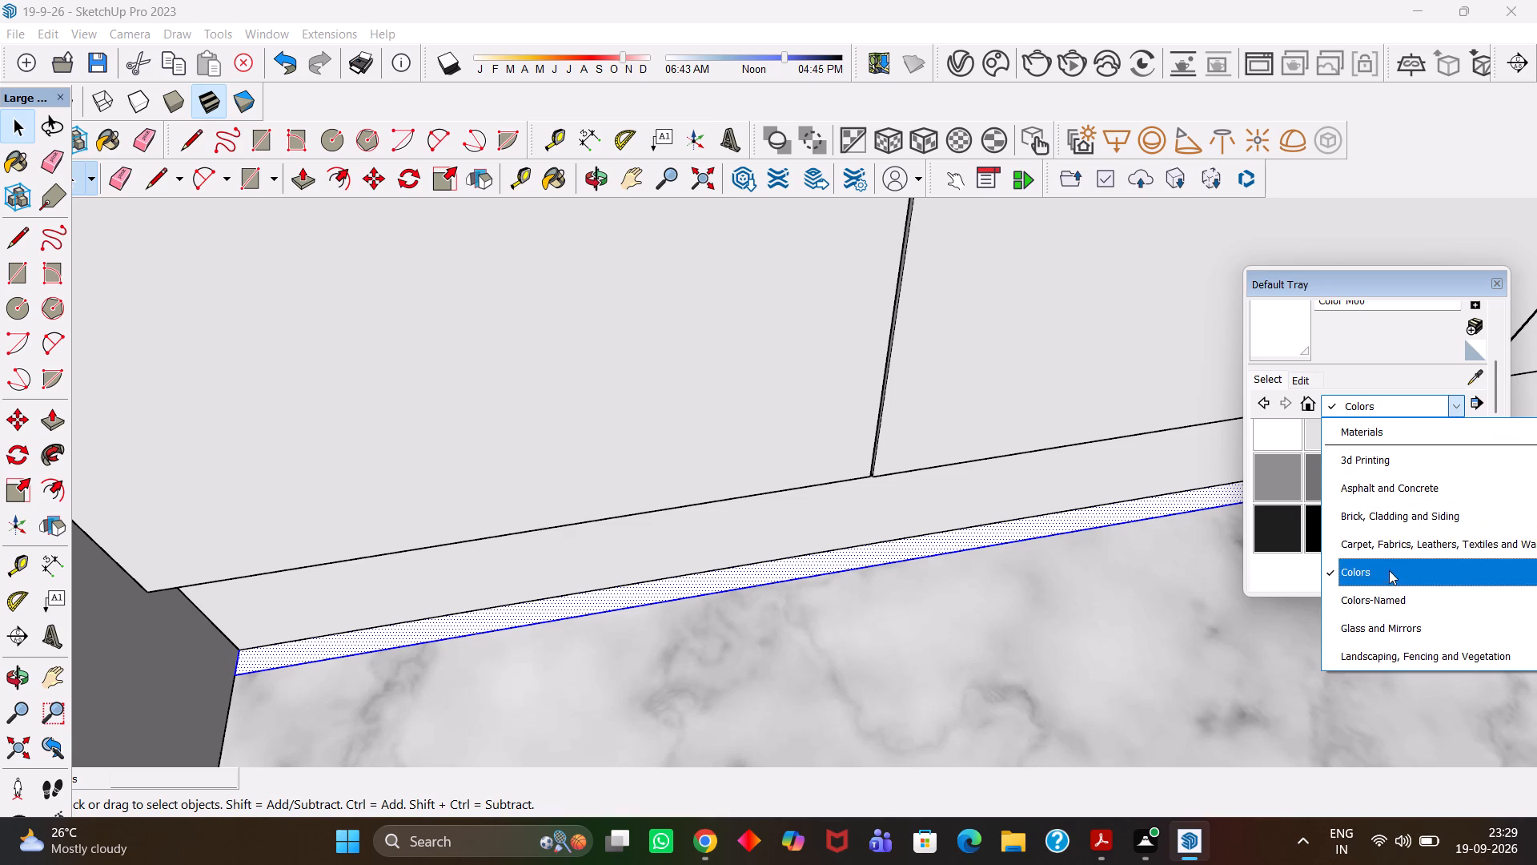
pyautogui.scroll(6, 1391, 561)
pyautogui.scroll(-3, 1391, 561)
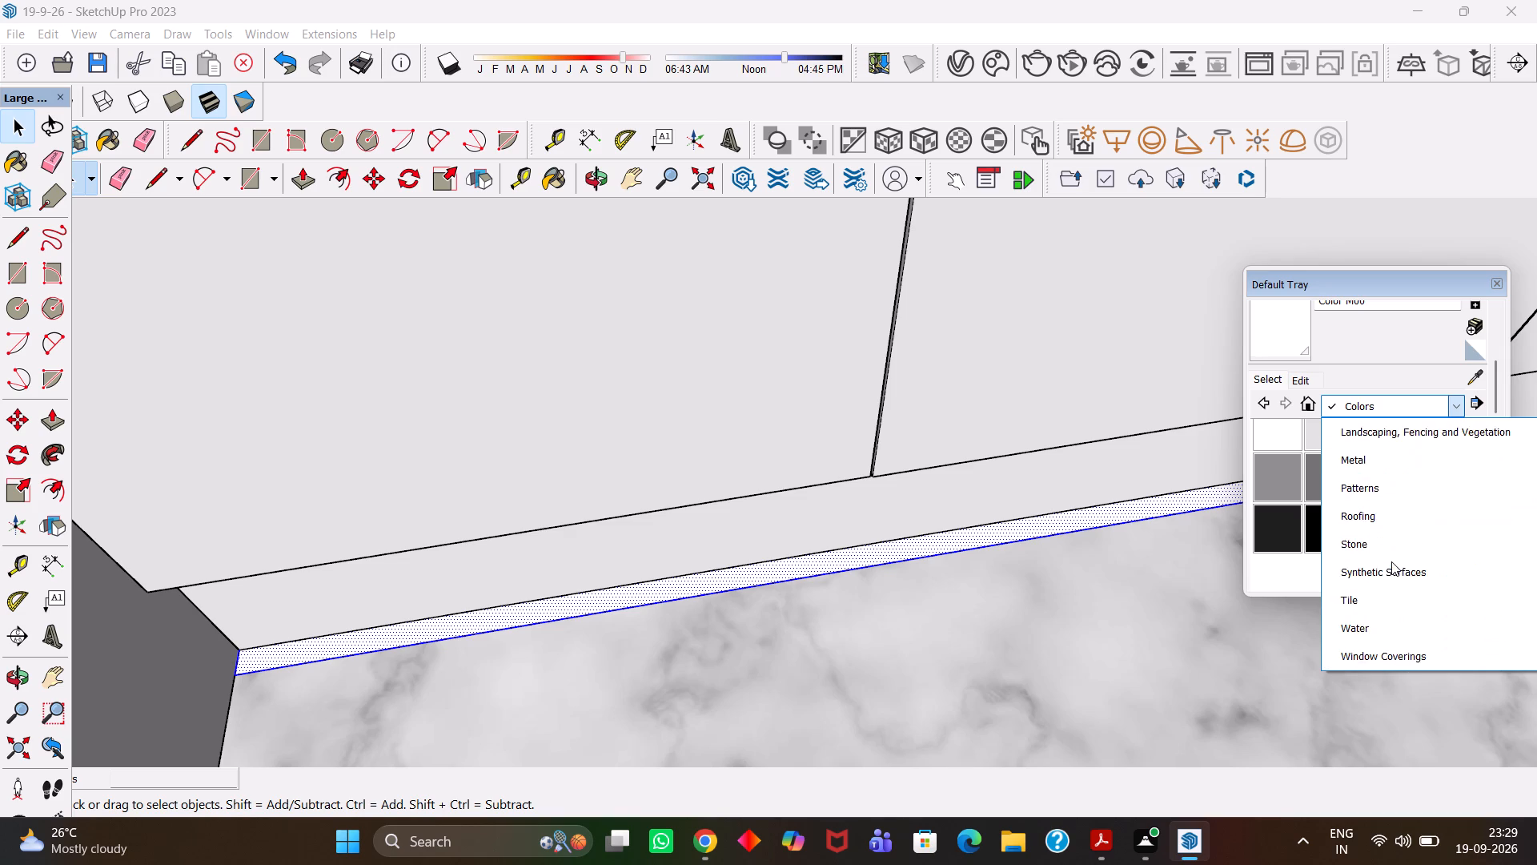
pyautogui.scroll(-8, 1391, 561)
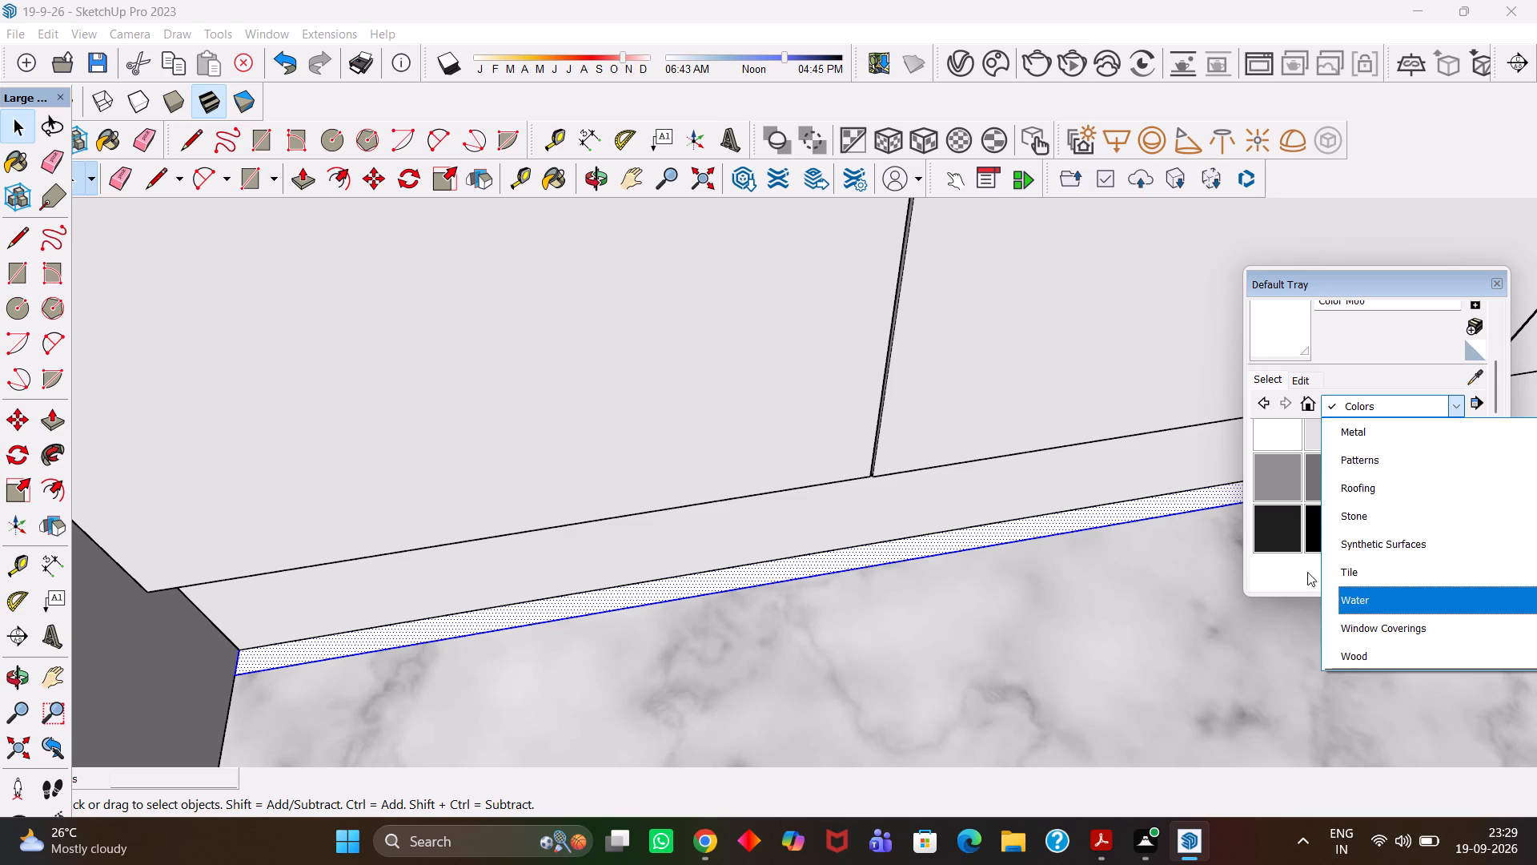
pyautogui.scroll(-2, 1336, 561)
pyautogui.scroll(-9, 1407, 578)
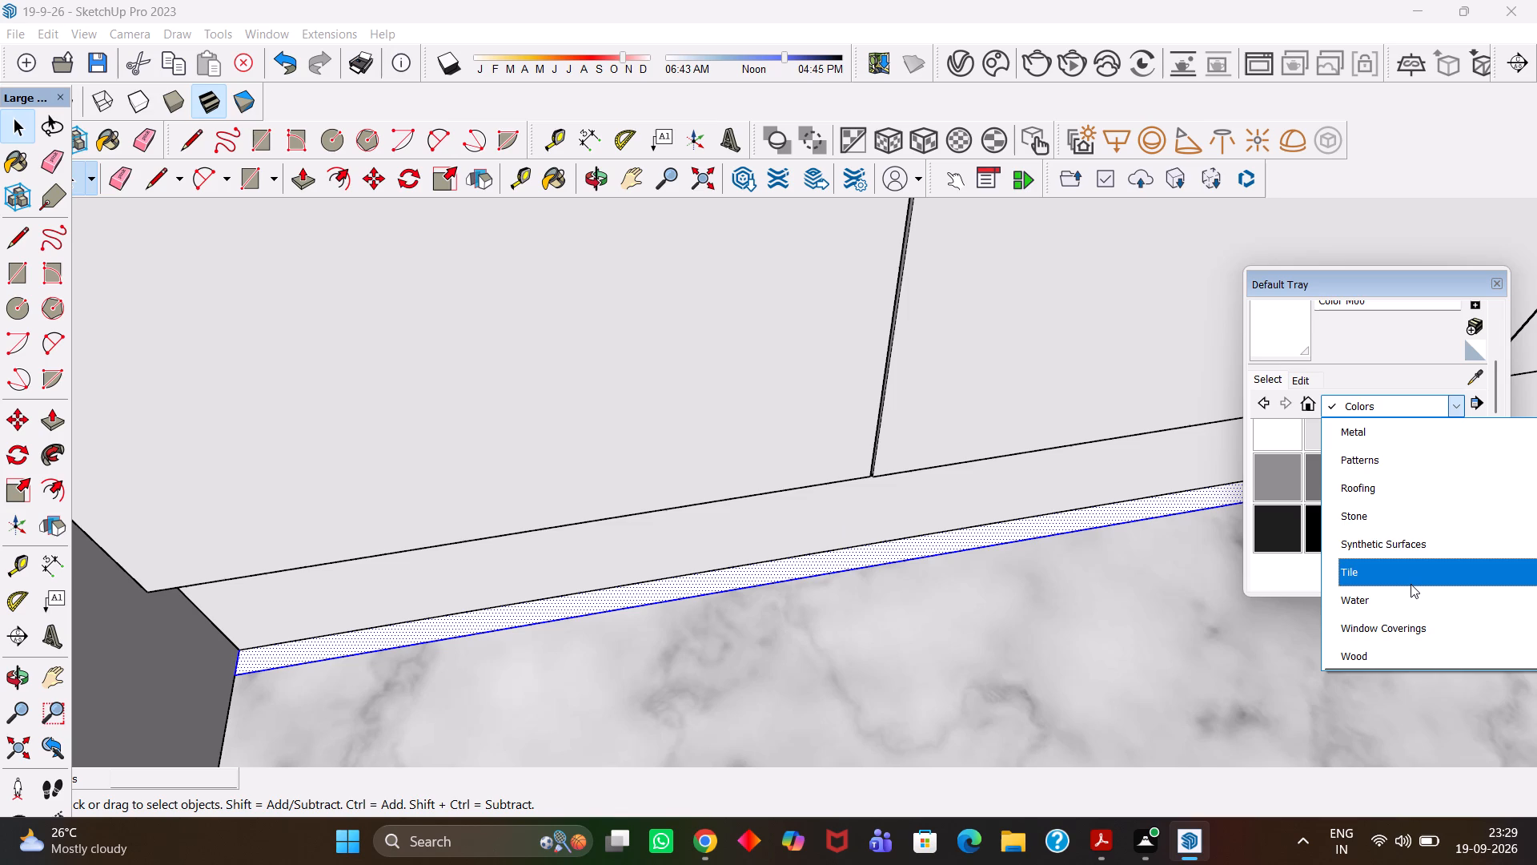
pyautogui.scroll(-3, 1411, 584)
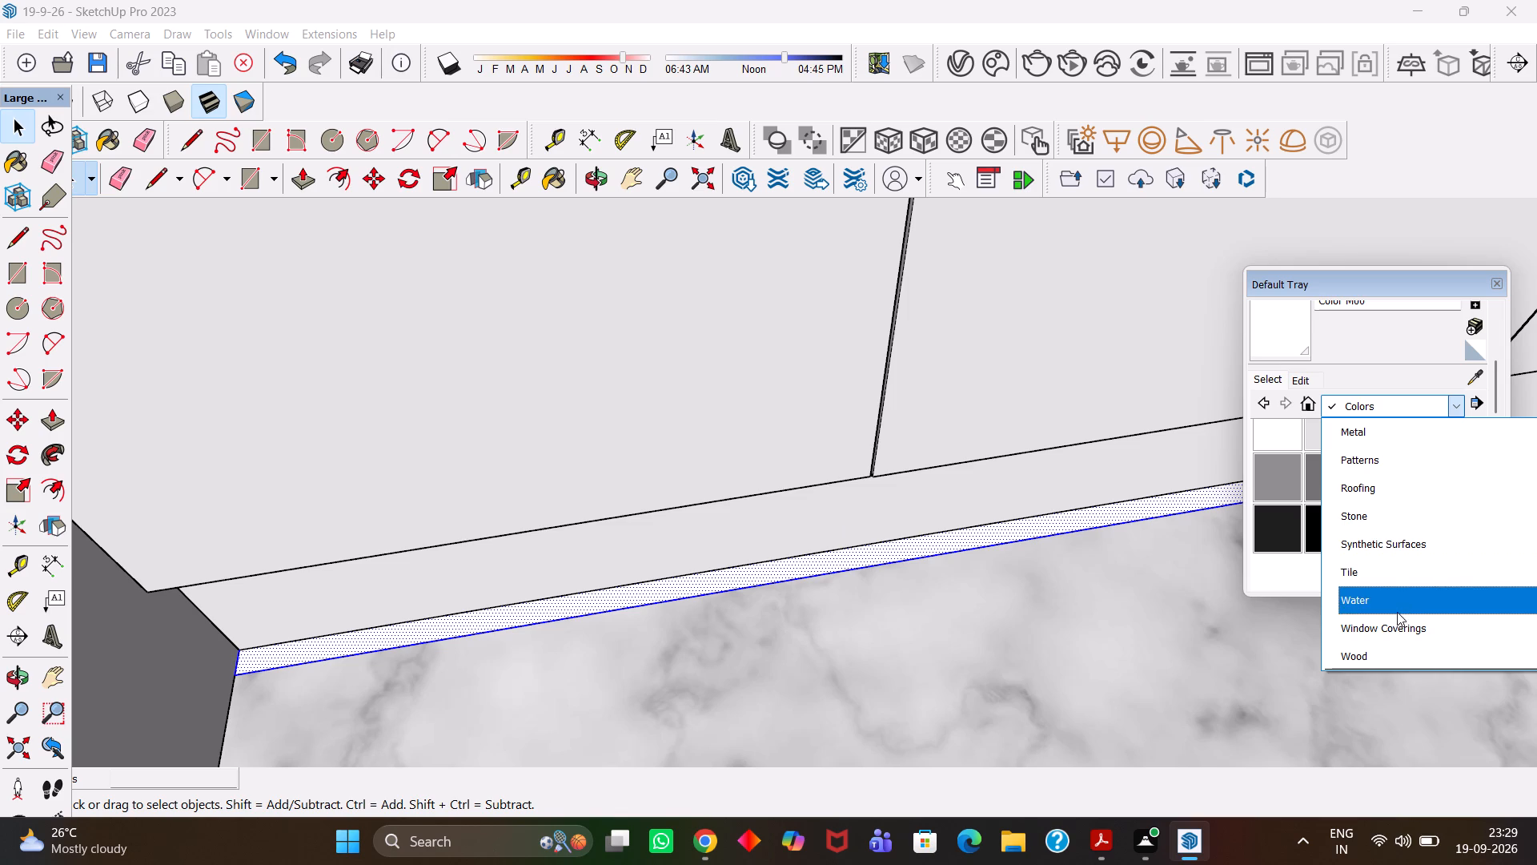
pyautogui.click(1369, 514)
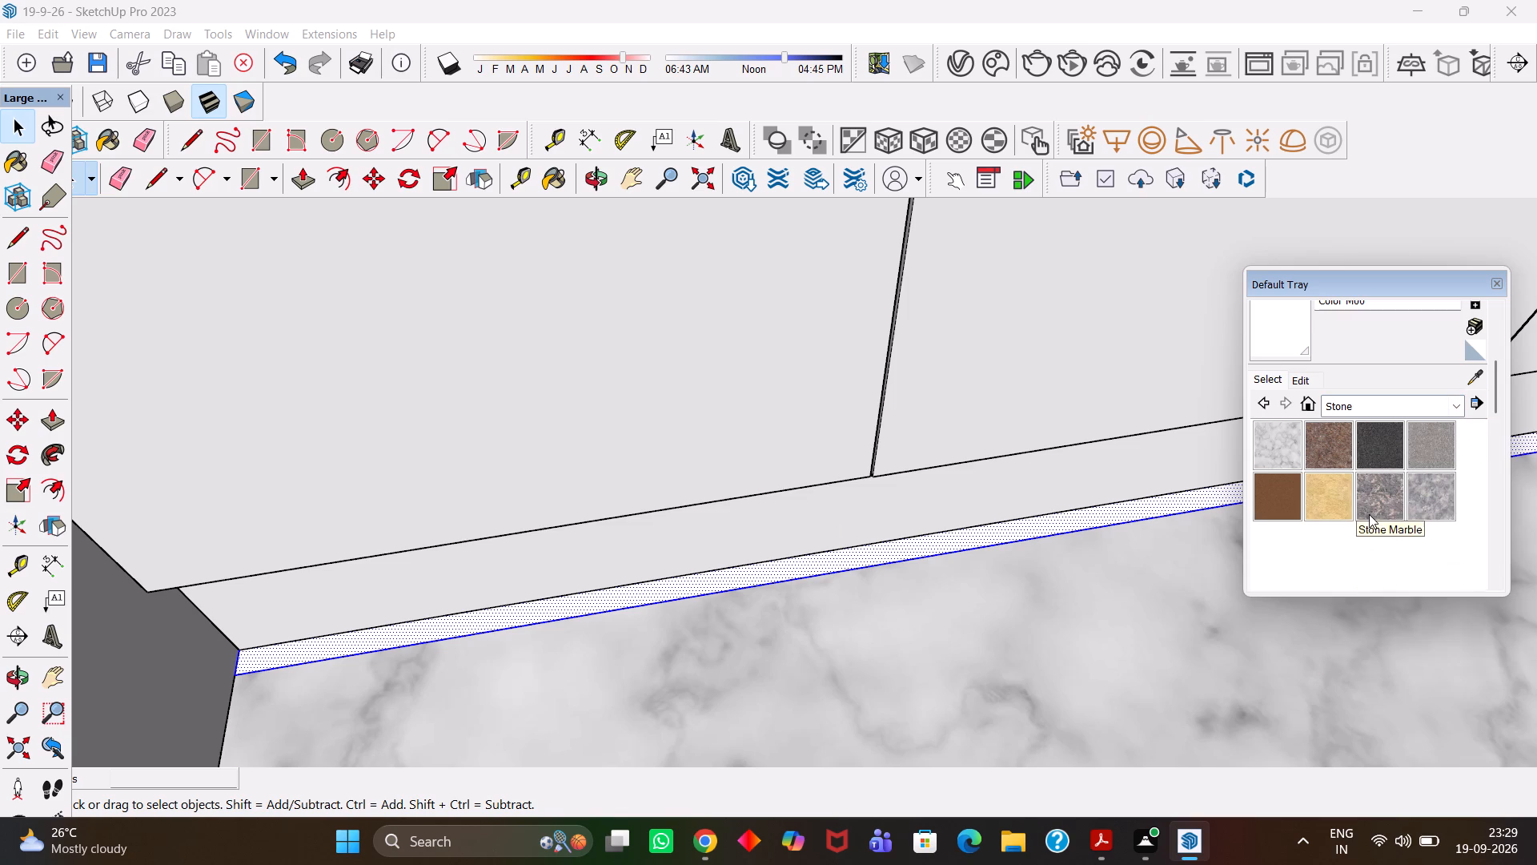
pyautogui.click(1292, 444)
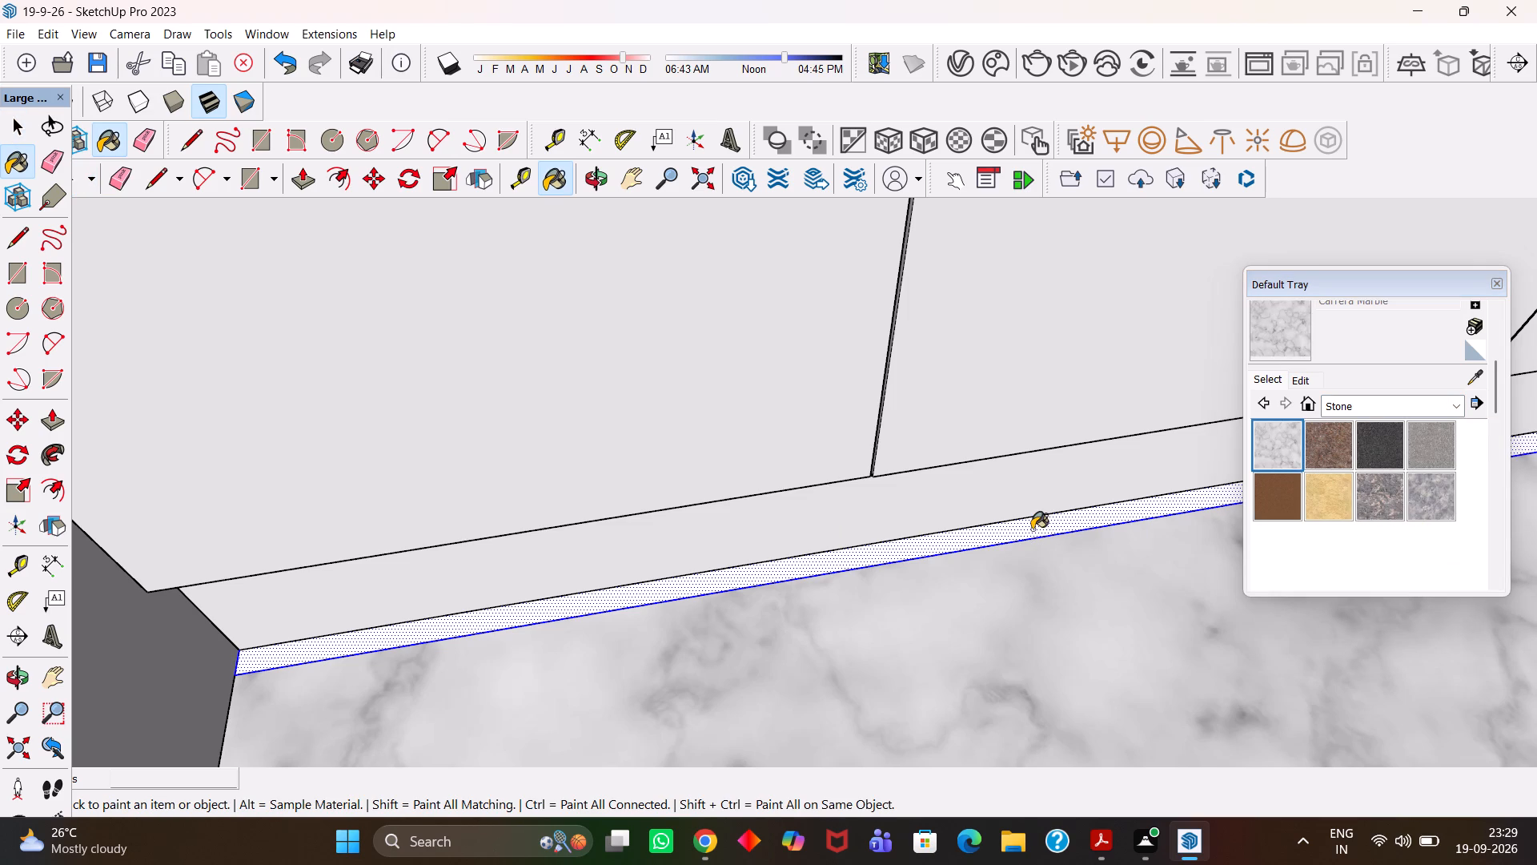
pyautogui.click(1032, 529)
pyautogui.click(1032, 529)
pyautogui.scroll(8, 1032, 529)
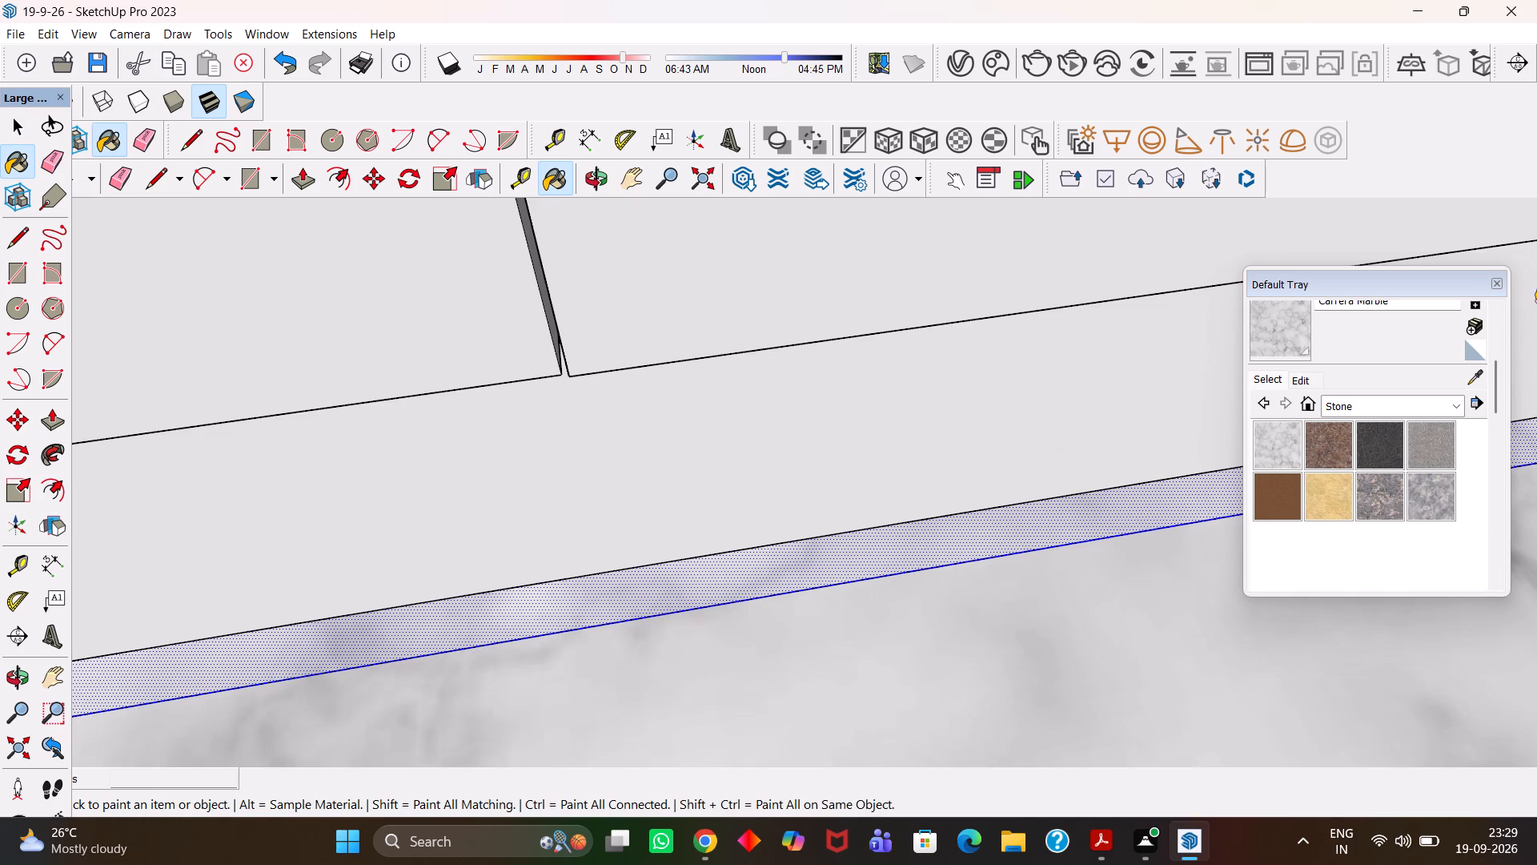
# Close the Default Tray and save the model.
pyautogui.click(1496, 283)
pyautogui.press('h')
pyautogui.scroll(-20, 1128, 417)
pyautogui.scroll(-5, 1128, 417)
pyautogui.press('h')
pyautogui.press('h')
pyautogui.press('h')
pyautogui.moveTo(1053, 418); pyautogui.dragTo(716, 492)
pyautogui.scroll(-10, 787, 509)
pyautogui.press('h')
pyautogui.moveTo(916, 481); pyautogui.dragTo(541, 515)
pyautogui.moveTo(833, 511); pyautogui.dragTo(562, 541)
pyautogui.scroll(-15, 725, 547)
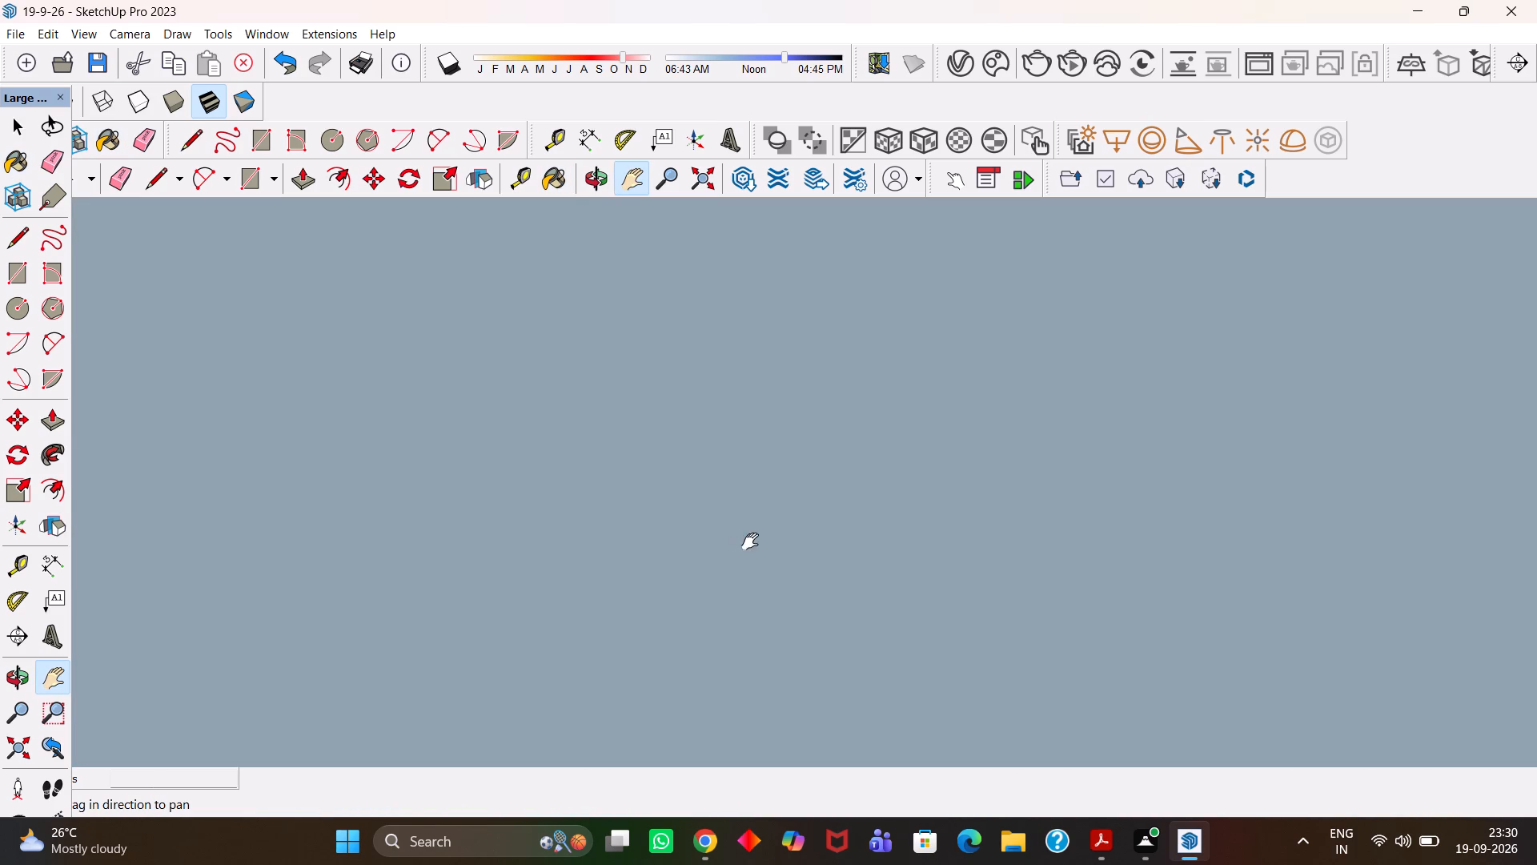
pyautogui.scroll(-20, 750, 541)
pyautogui.hotkey('ctrl', 's')
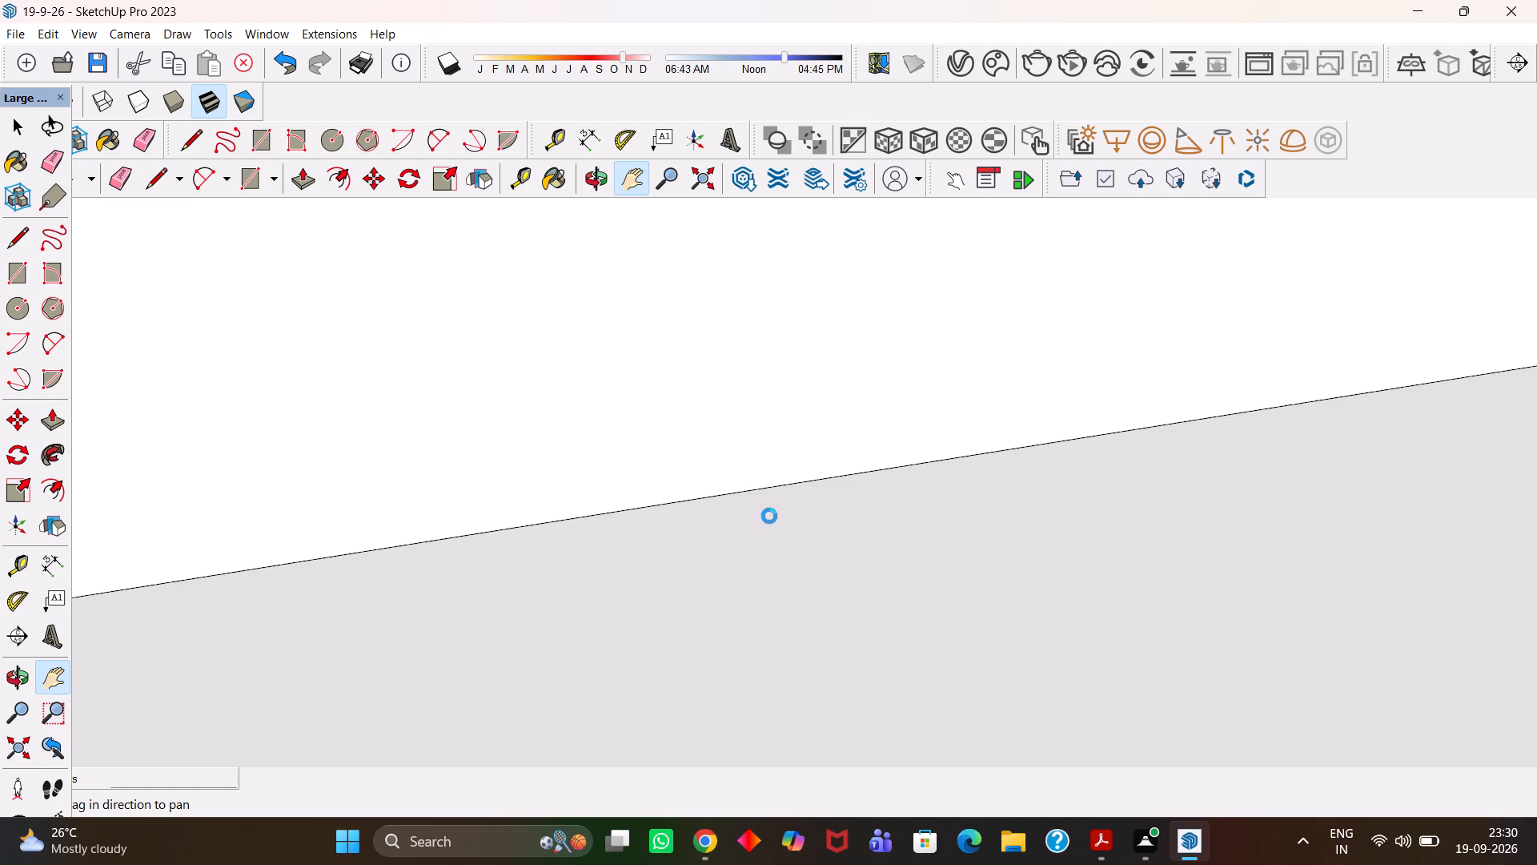
# Examine the copied cabinet's placement beneath the window in relation to the side walls and neighbouring rooms.
pyautogui.scroll(-20, 769, 516)
pyautogui.scroll(-15, 769, 516)
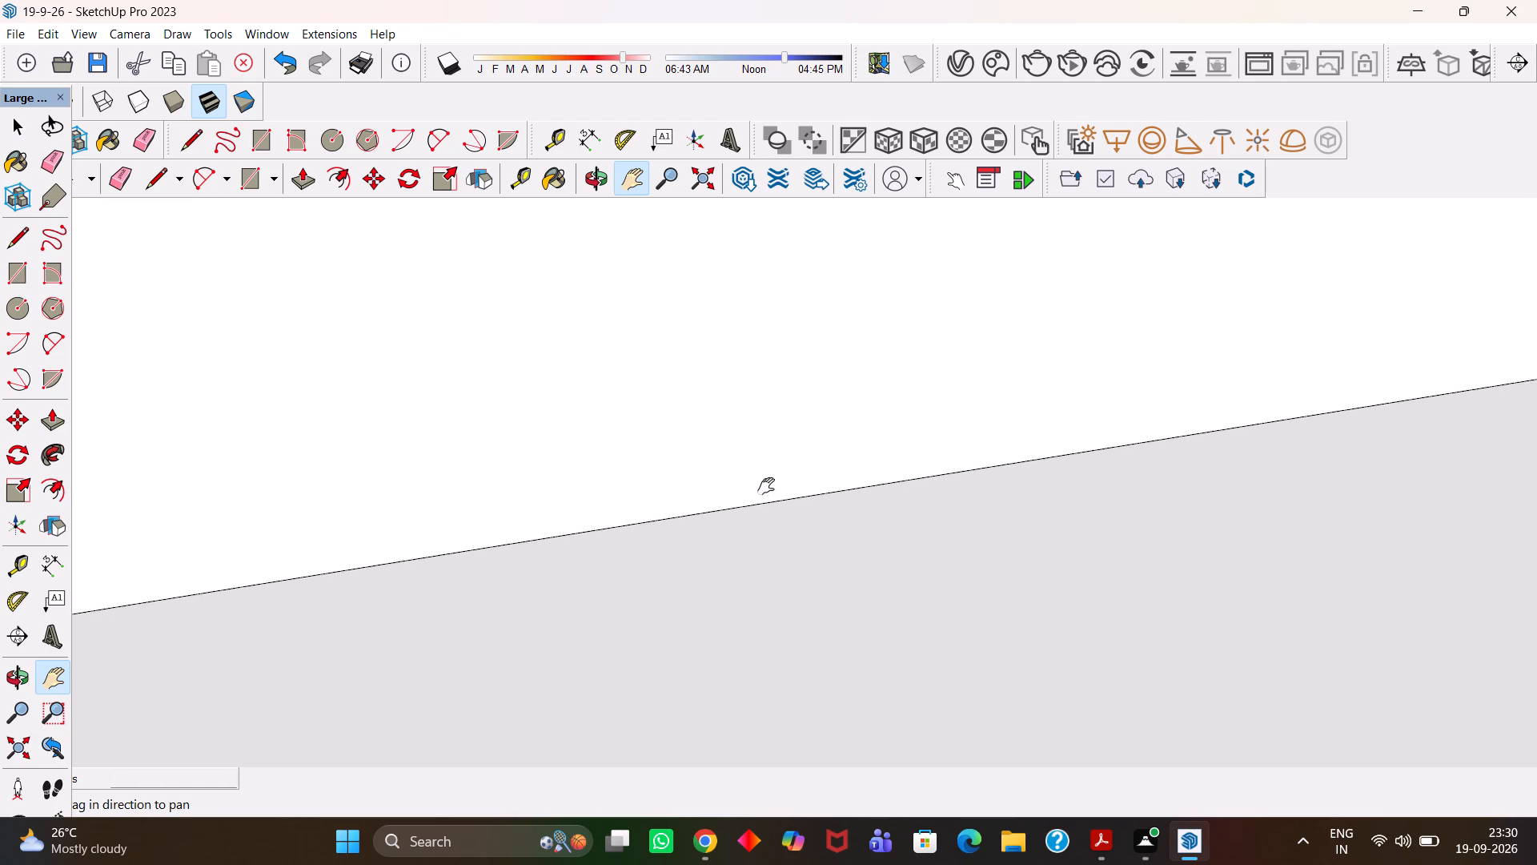
pyautogui.scroll(-20, 766, 486)
pyautogui.scroll(-2, 766, 486)
pyautogui.scroll(1, 850, 390)
pyautogui.scroll(-7, 825, 474)
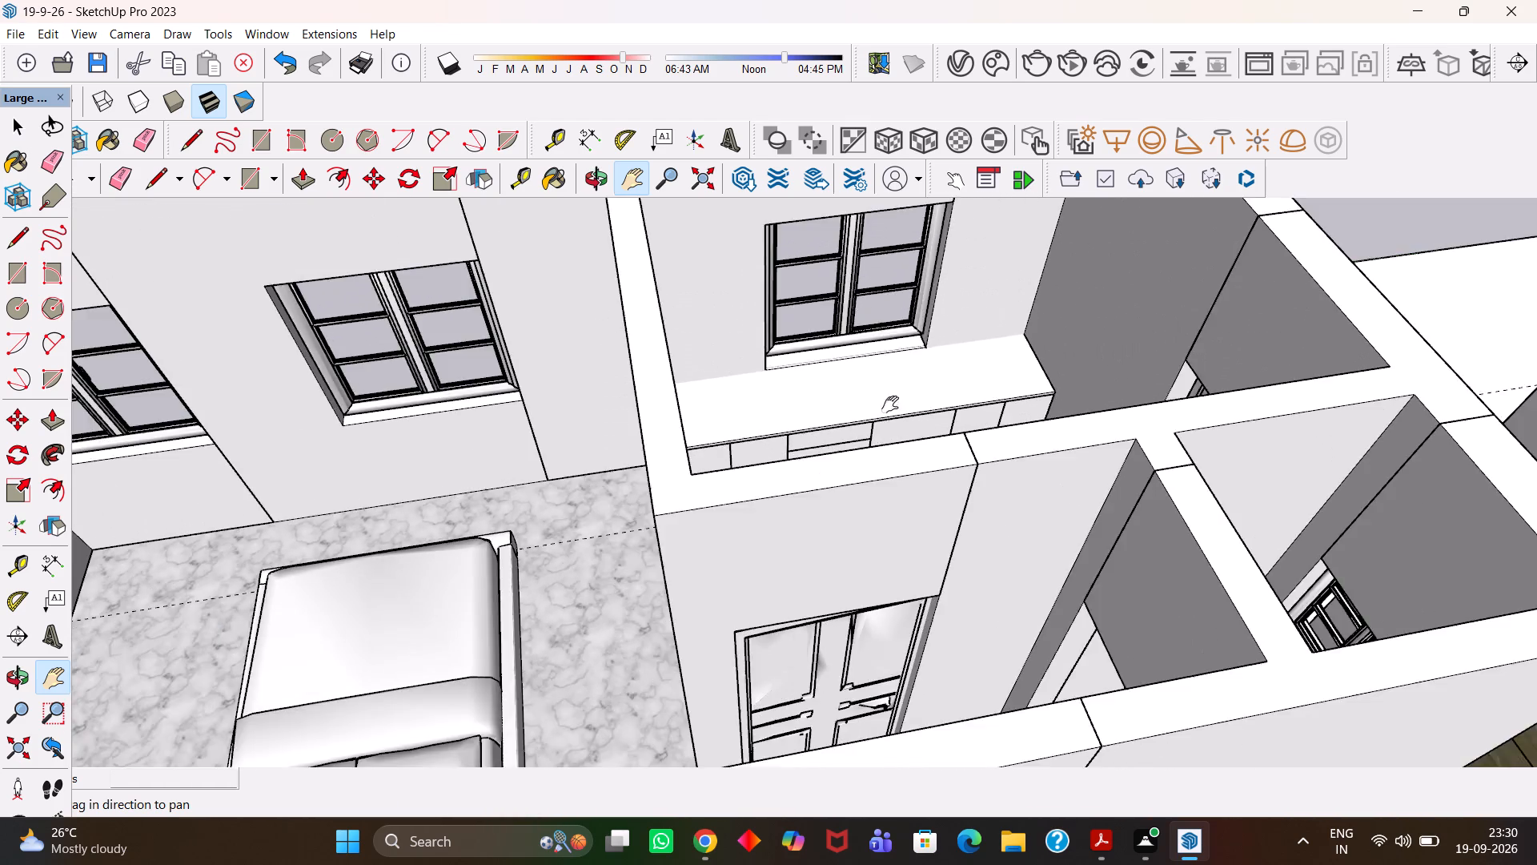
pyautogui.moveTo(892, 400); pyautogui.dragTo(828, 510, button='middle')
pyautogui.scroll(-7, 828, 510)
pyautogui.press('h')
pyautogui.moveTo(851, 531); pyautogui.dragTo(866, 428, button='middle')
pyautogui.scroll(1, 881, 408)
pyautogui.press('space')
pyautogui.doubleClick(1111, 275)
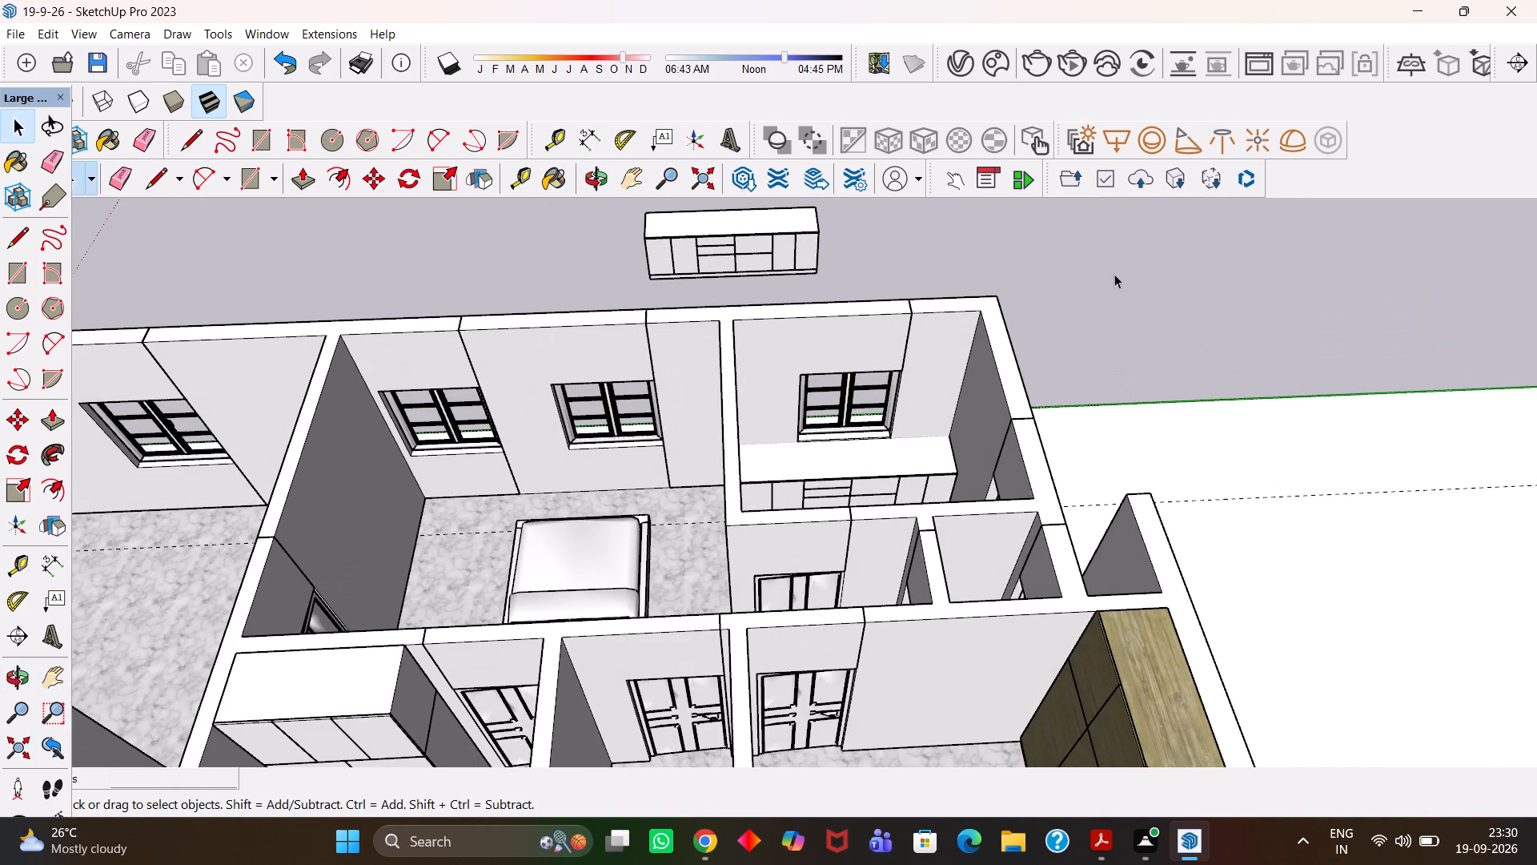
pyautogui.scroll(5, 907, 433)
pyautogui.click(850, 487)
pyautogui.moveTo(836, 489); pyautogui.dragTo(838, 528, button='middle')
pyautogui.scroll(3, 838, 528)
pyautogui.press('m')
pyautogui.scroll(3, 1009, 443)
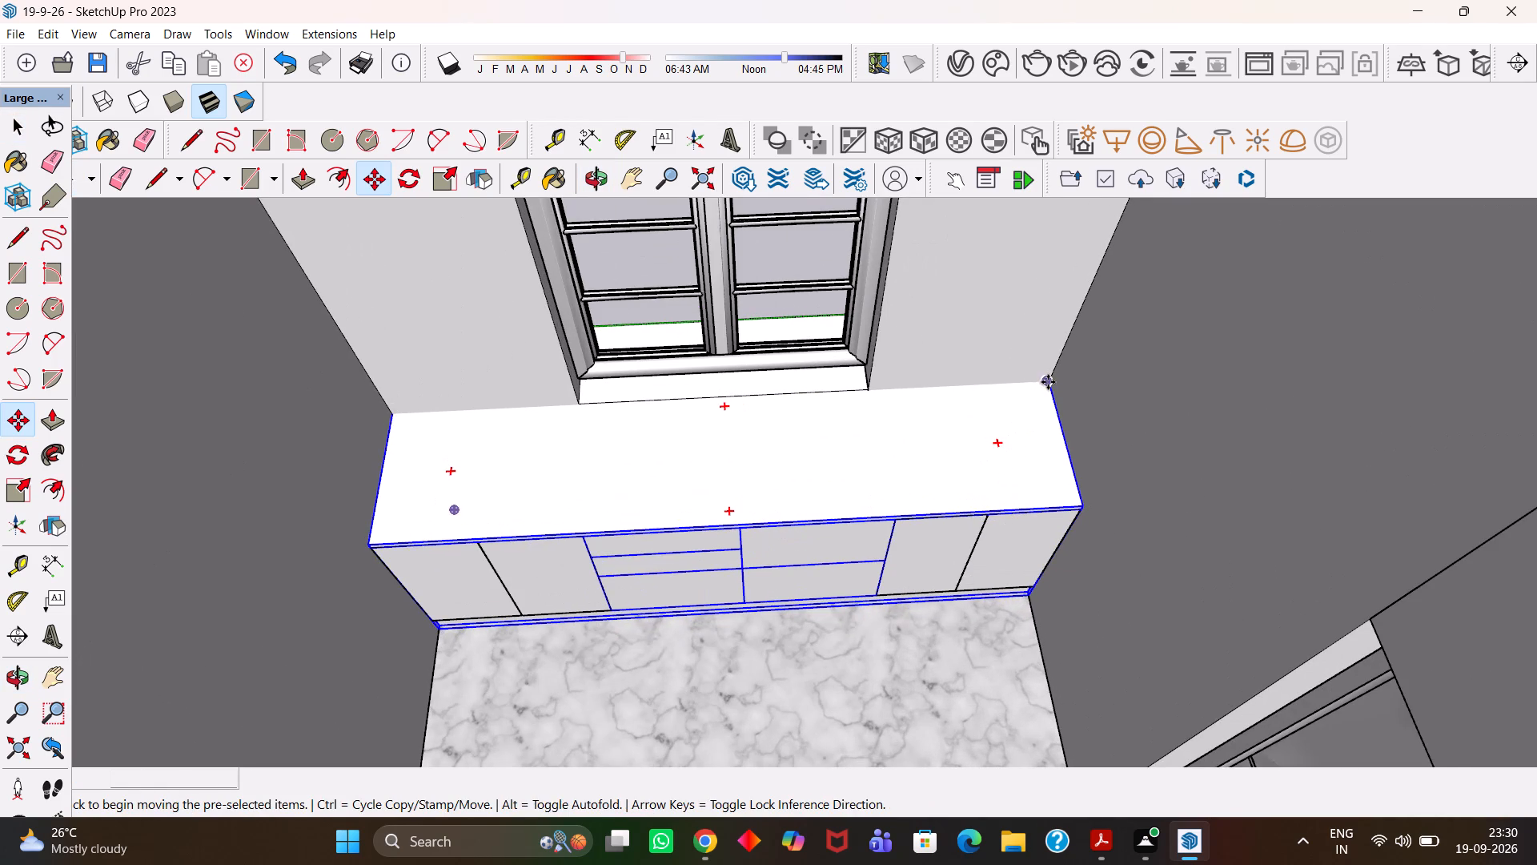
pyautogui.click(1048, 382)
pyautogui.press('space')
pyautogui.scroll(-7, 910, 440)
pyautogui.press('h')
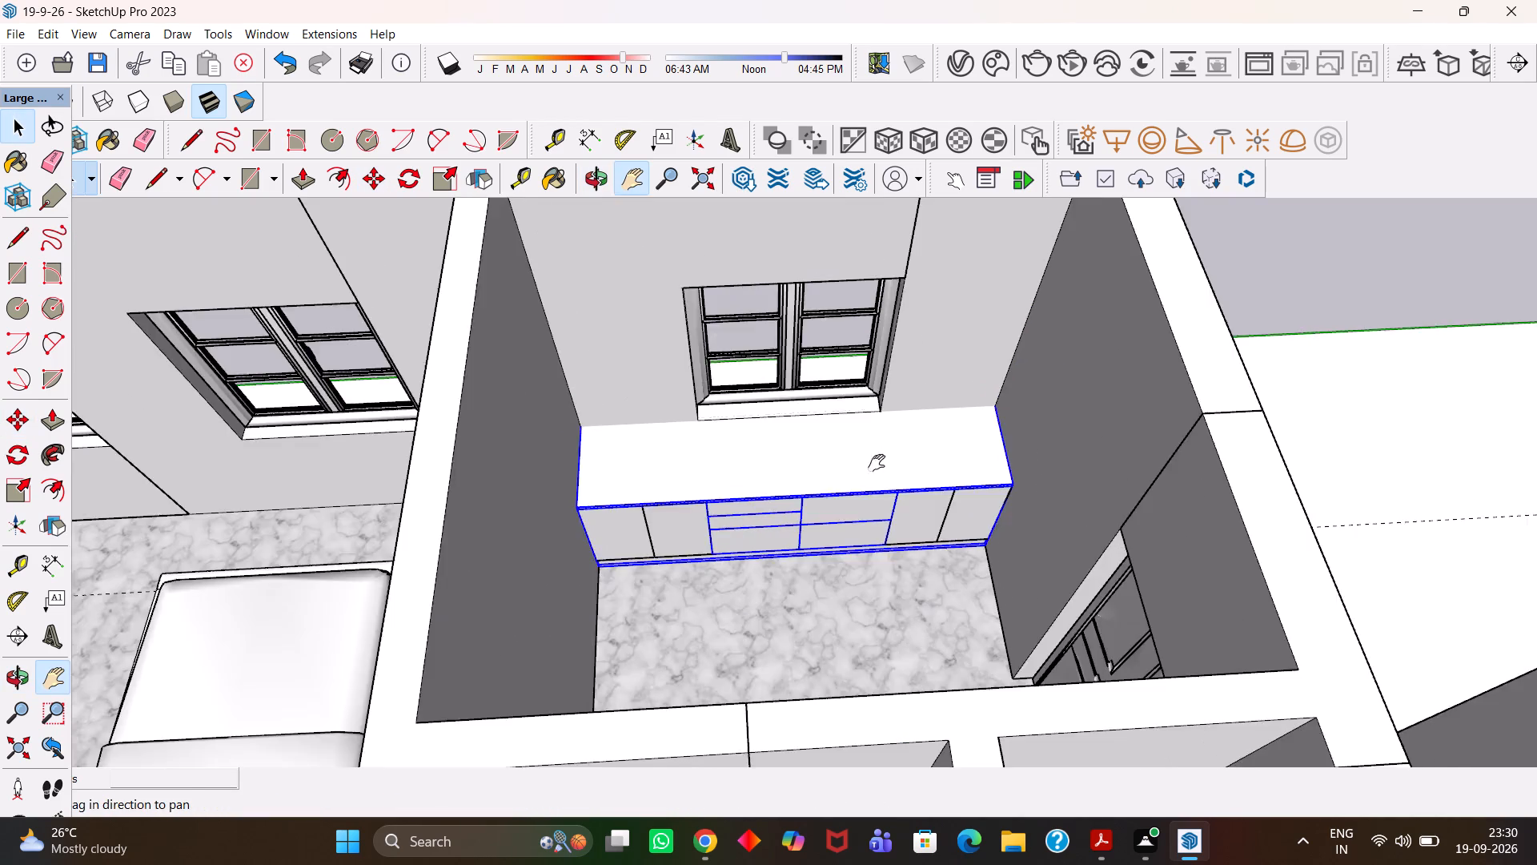
# Deselect the placed cabinet beneath the window.
pyautogui.scroll(-2, 877, 463)
pyautogui.scroll(1, 885, 523)
pyautogui.moveTo(885, 512); pyautogui.dragTo(877, 463, button='middle')
pyautogui.scroll(-2, 877, 465)
pyautogui.moveTo(861, 493); pyautogui.dragTo(861, 455, button='middle')
pyautogui.press('space')
pyautogui.click(1200, 314)
# Place a construction guide along the countertop's back edge, where it meets the wall beneath the window.
pyautogui.scroll(4, 926, 388)
pyautogui.moveTo(824, 447); pyautogui.dragTo(830, 473, button='middle')
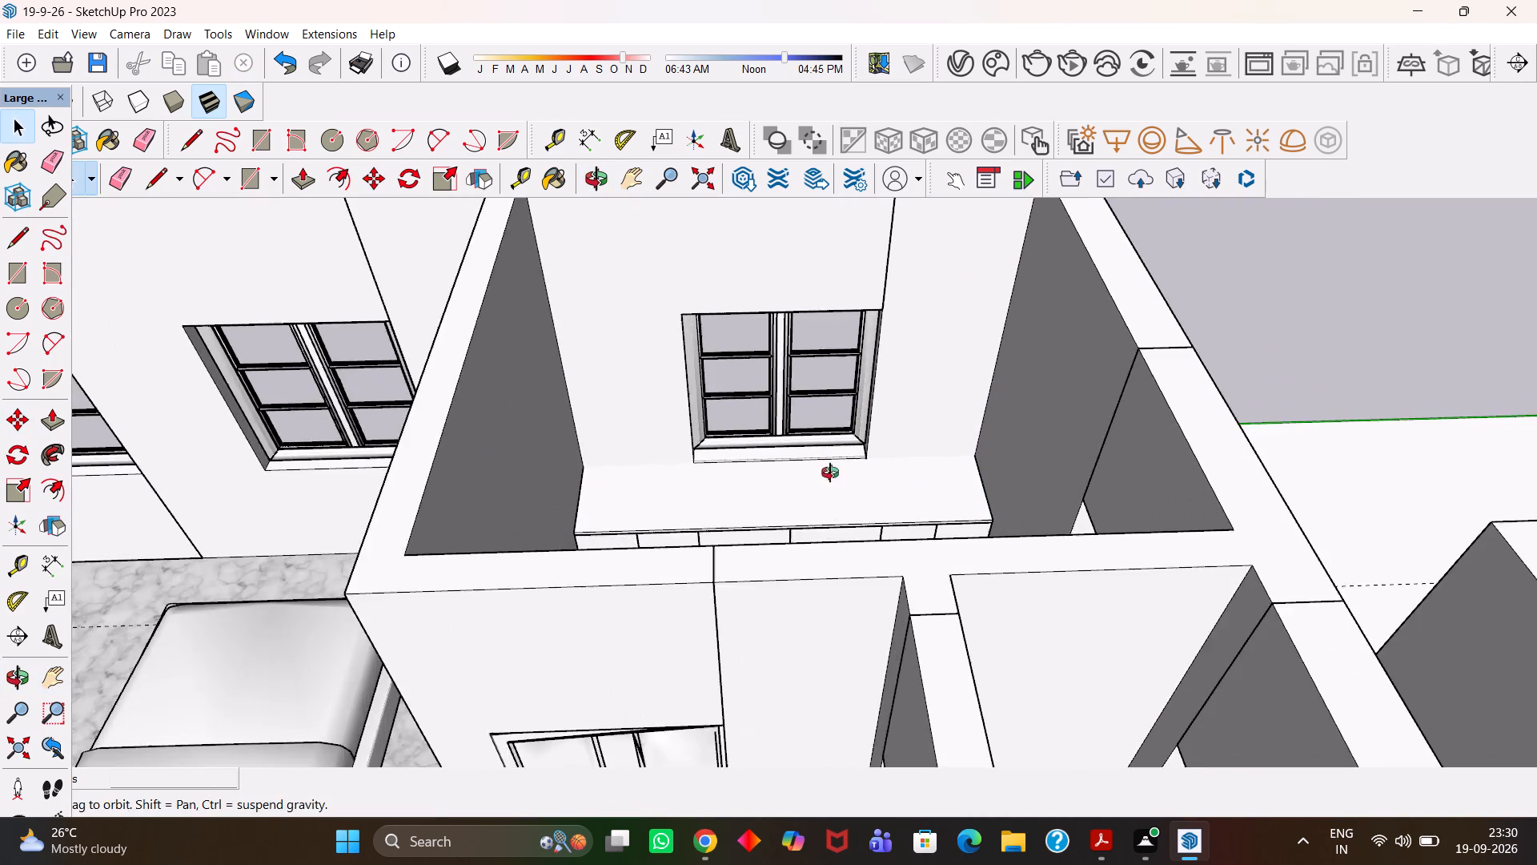
pyautogui.moveTo(830, 473); pyautogui.dragTo(816, 501, button='middle')
pyautogui.scroll(3, 824, 499)
pyautogui.moveTo(816, 501); pyautogui.dragTo(833, 501, button='middle')
pyautogui.scroll(4, 830, 501)
pyautogui.press('h')
pyautogui.moveTo(833, 481); pyautogui.dragTo(823, 557)
pyautogui.moveTo(822, 554); pyautogui.dragTo(820, 545, button='middle')
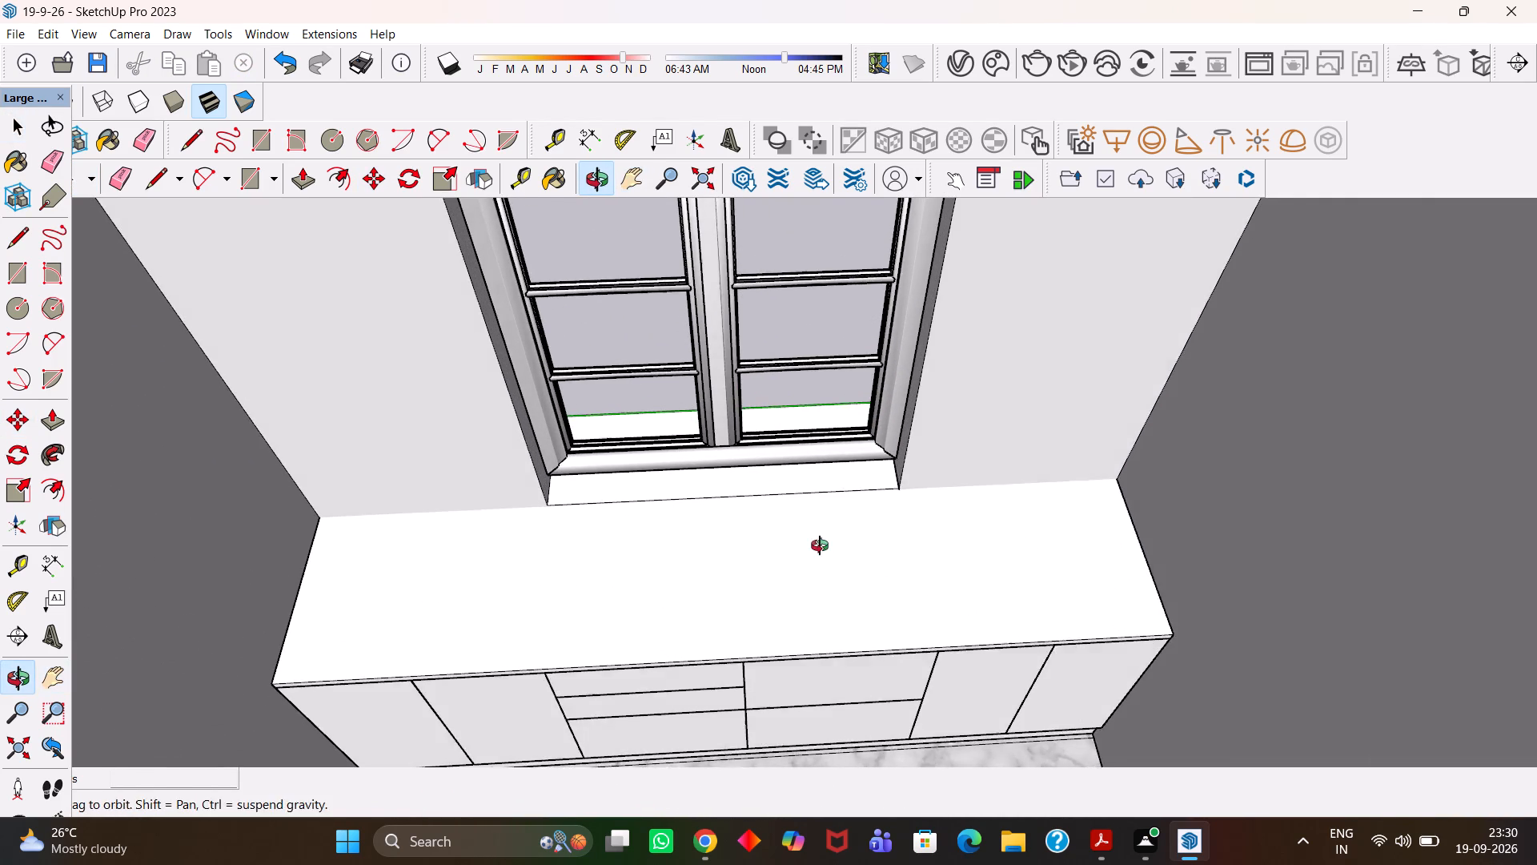
pyautogui.moveTo(820, 545); pyautogui.dragTo(821, 545, button='middle')
pyautogui.scroll(1, 820, 545)
pyautogui.press('t')
pyautogui.doubleClick(998, 481)
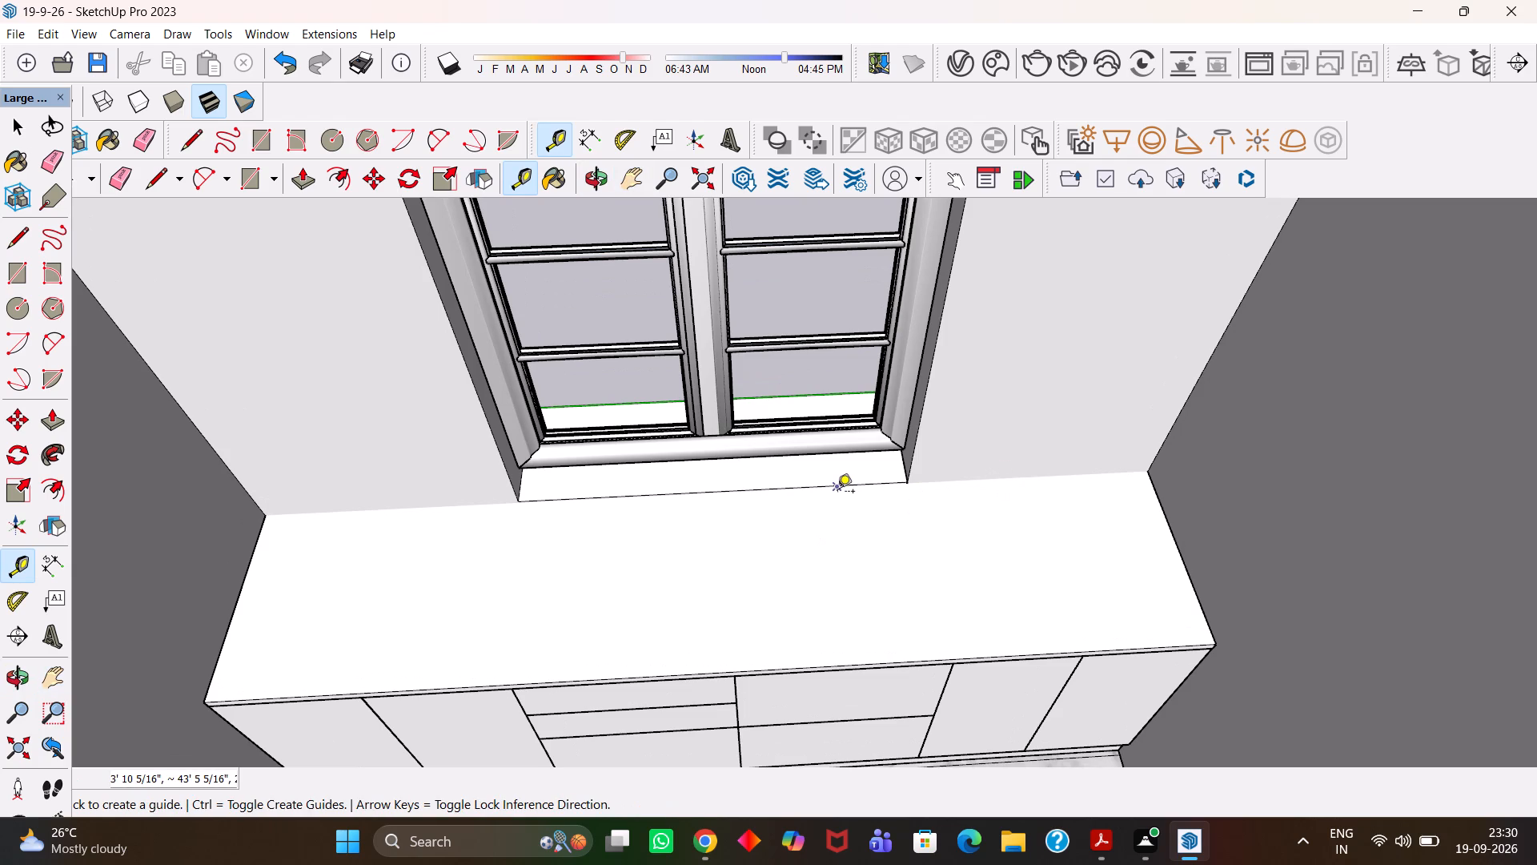
pyautogui.doubleClick(837, 493)
pyautogui.scroll(2, 751, 474)
pyautogui.doubleClick(764, 491)
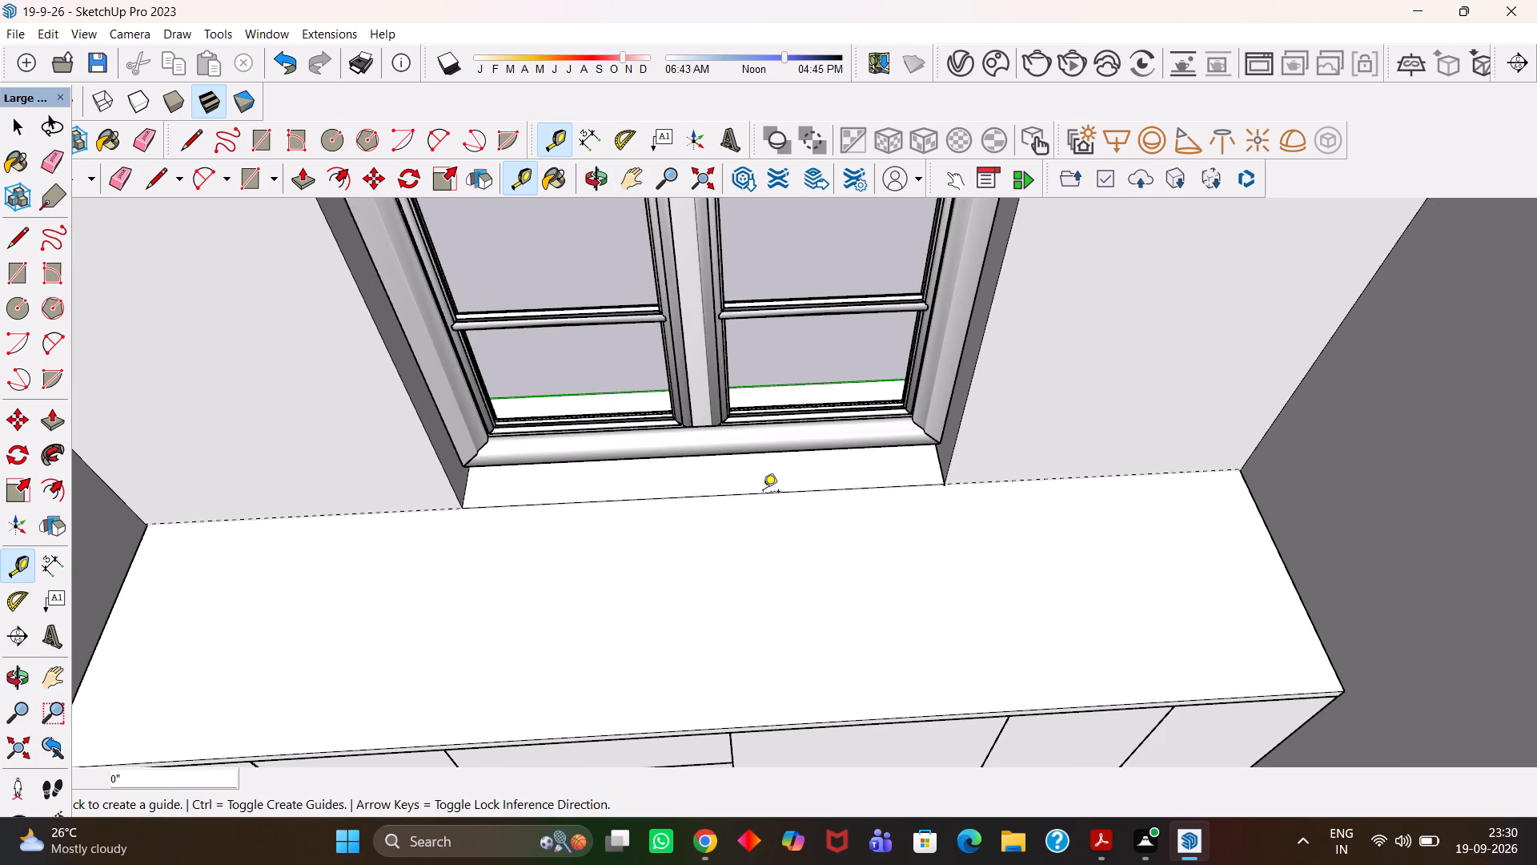
# Move the window unit slightly down within its wall opening, bringing its bottom frame closer to the countertop.
pyautogui.moveTo(647, 501); pyautogui.dragTo(728, 302, button='middle')
pyautogui.press('h')
pyautogui.moveTo(751, 343); pyautogui.dragTo(766, 499)
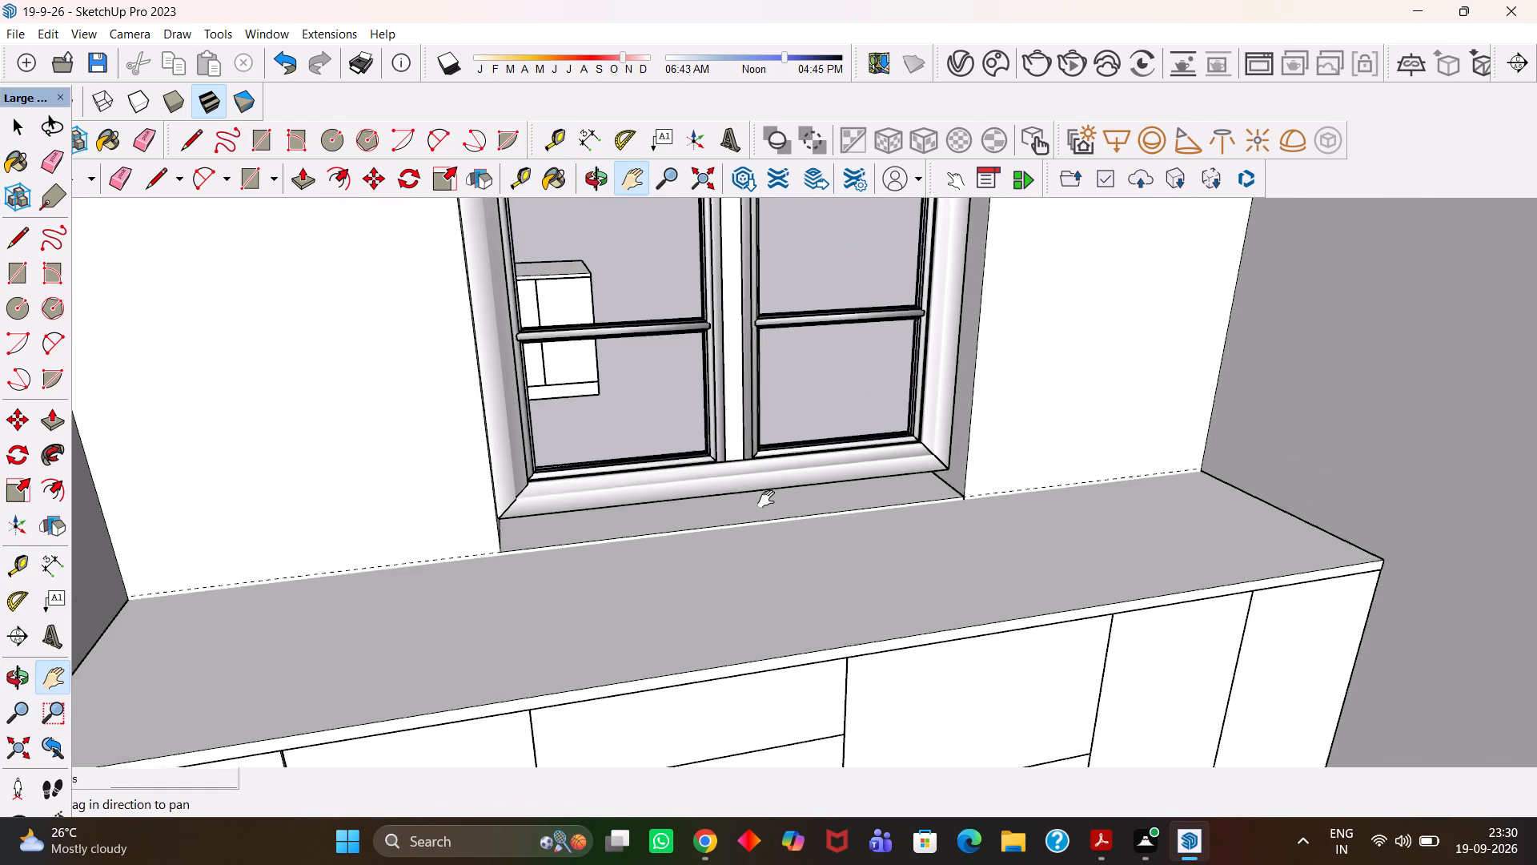
pyautogui.moveTo(766, 499); pyautogui.dragTo(768, 502)
pyautogui.scroll(3, 773, 517)
pyautogui.press('space')
pyautogui.click(769, 513)
pyautogui.moveTo(793, 511); pyautogui.dragTo(760, 513, button='middle')
pyautogui.press('m')
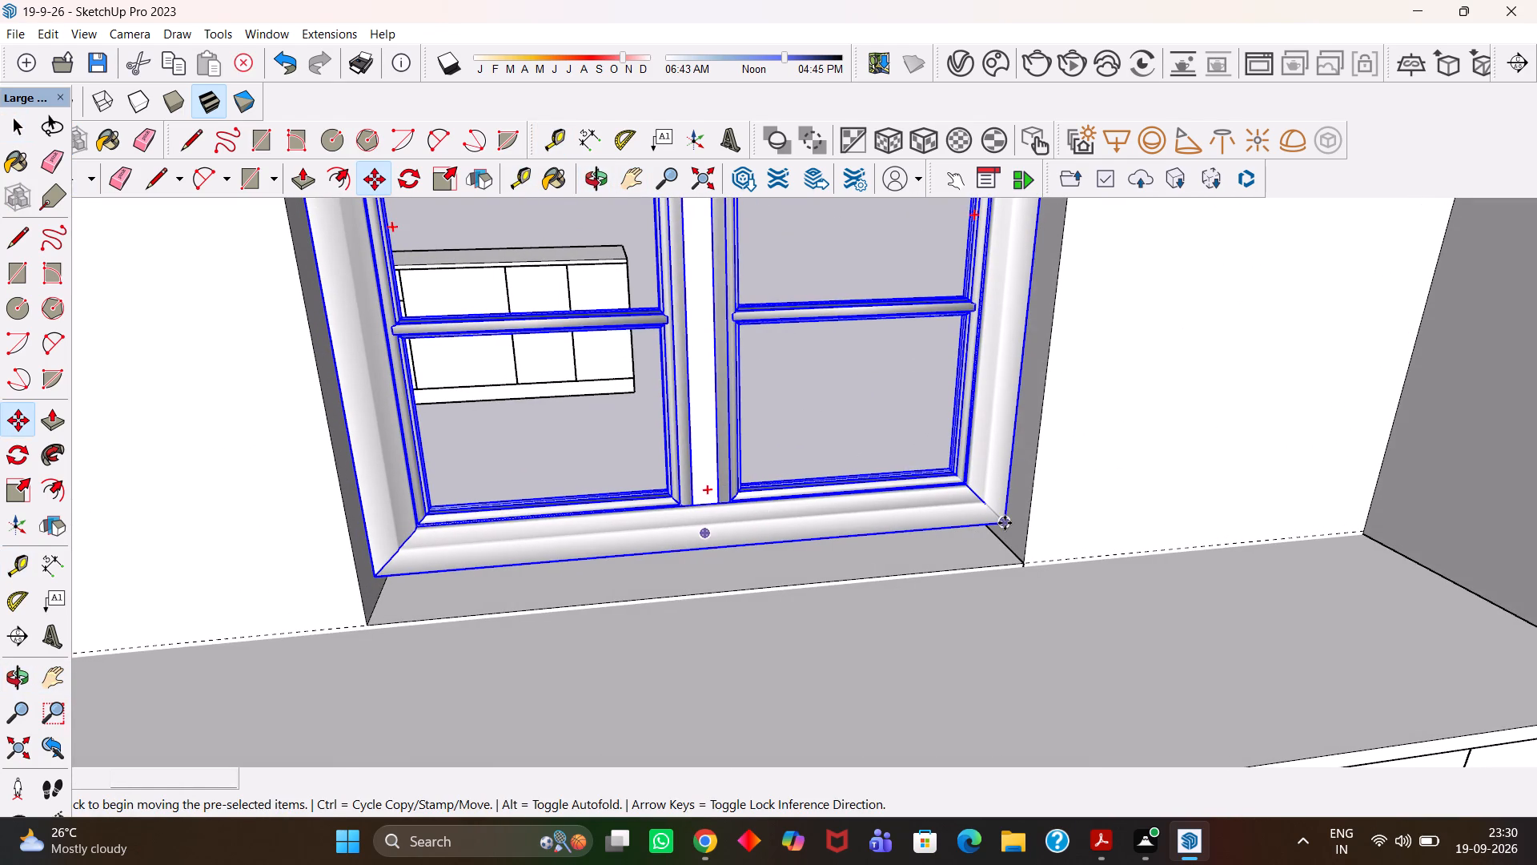
pyautogui.click(1005, 523)
pyautogui.click(1001, 545)
# Scale the window unit's height upward by about 1.04, stretching its top frame toward the top of the wall opening.
pyautogui.press('h')
pyautogui.scroll(-4, 1001, 547)
pyautogui.moveTo(922, 481); pyautogui.dragTo(918, 548)
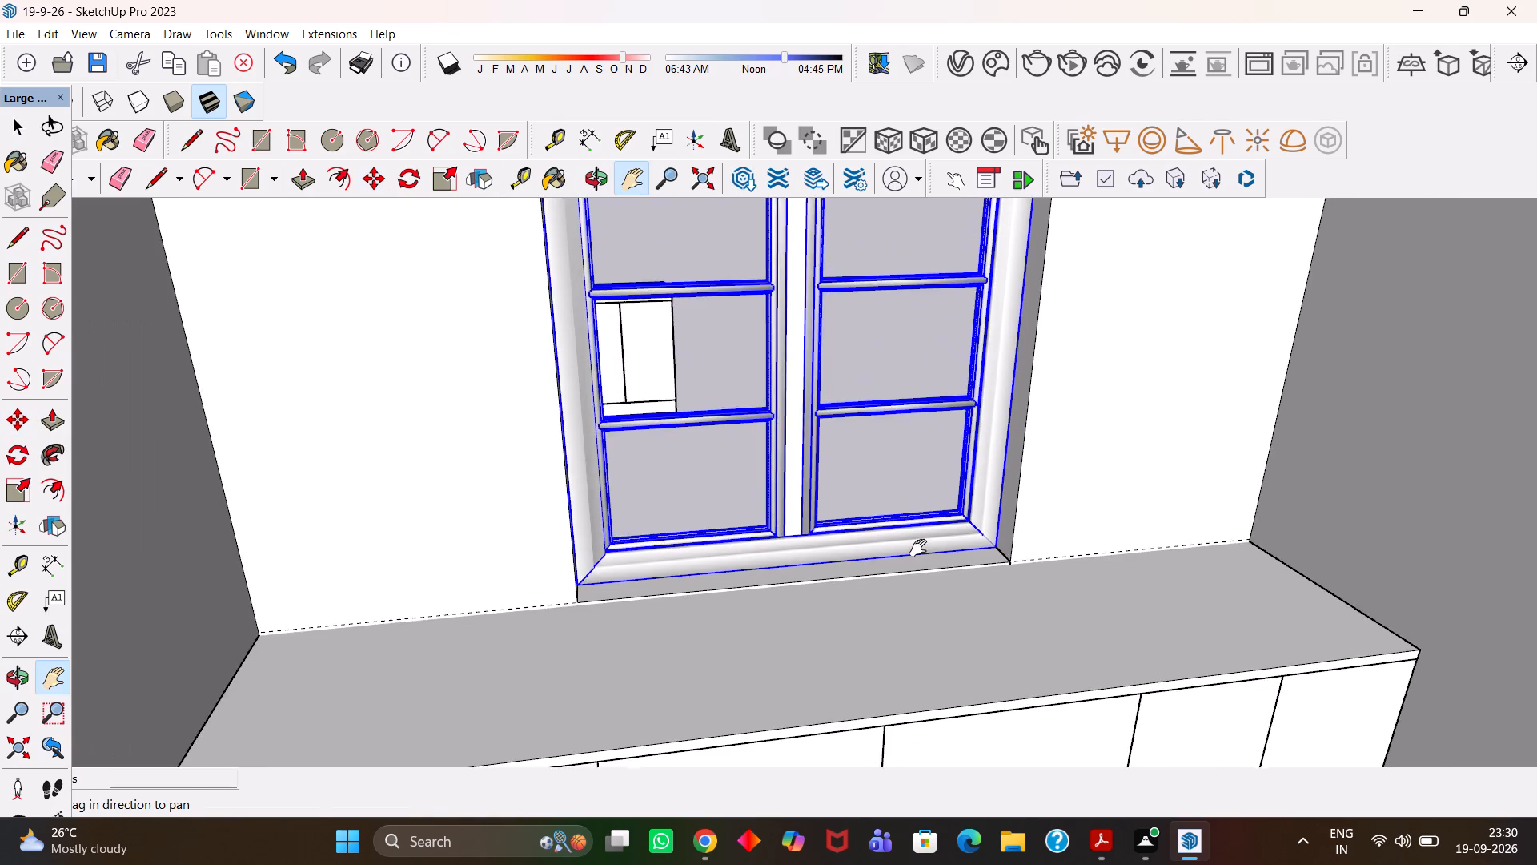
pyautogui.moveTo(918, 548); pyautogui.dragTo(941, 638)
pyautogui.moveTo(915, 559); pyautogui.dragTo(851, 431, button='middle')
pyautogui.press('s')
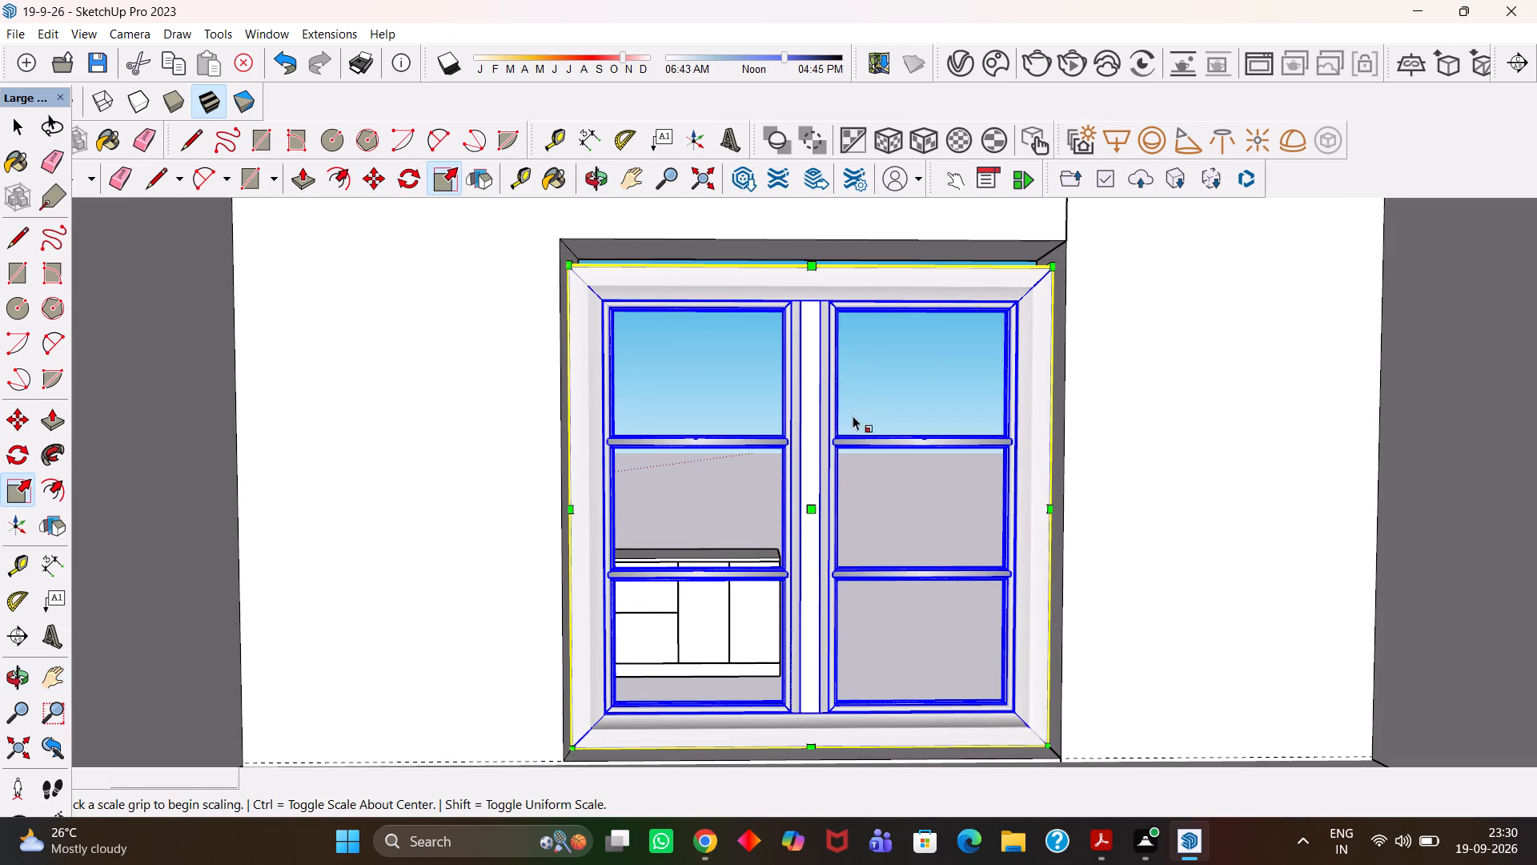
pyautogui.click(802, 268)
pyautogui.click(797, 248)
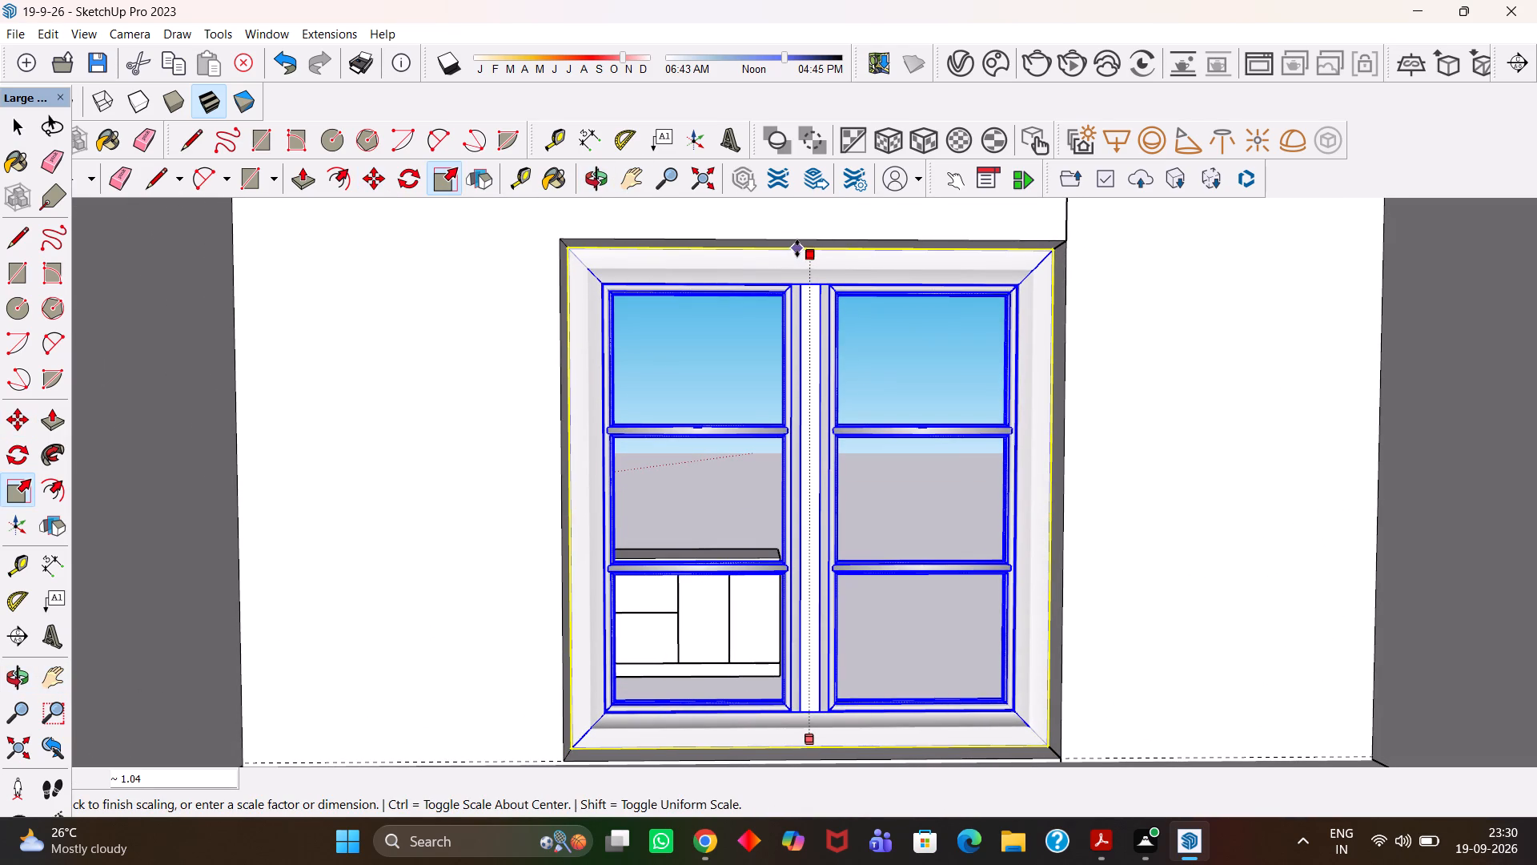
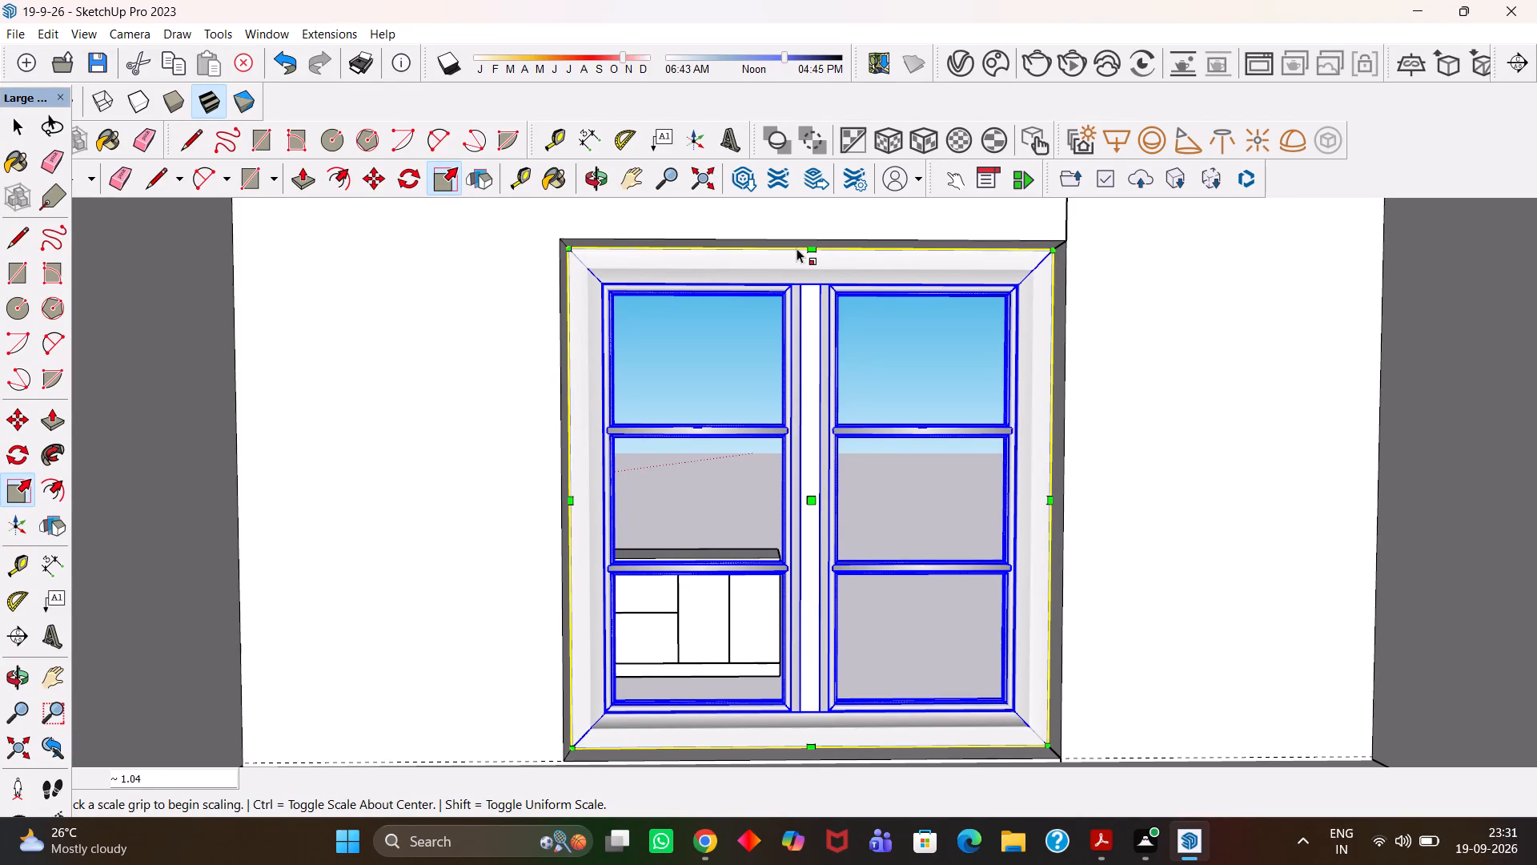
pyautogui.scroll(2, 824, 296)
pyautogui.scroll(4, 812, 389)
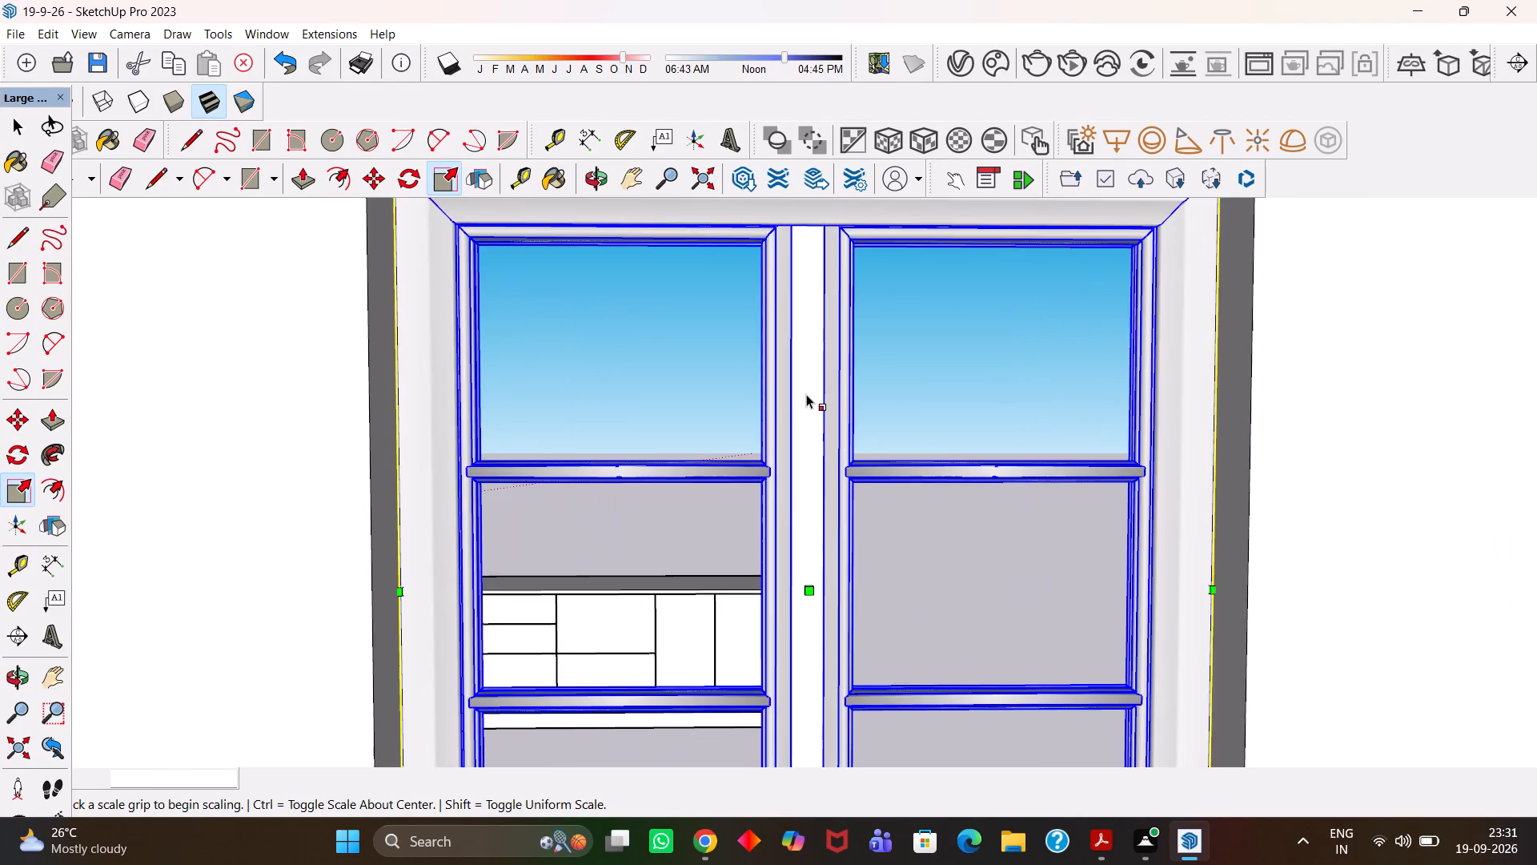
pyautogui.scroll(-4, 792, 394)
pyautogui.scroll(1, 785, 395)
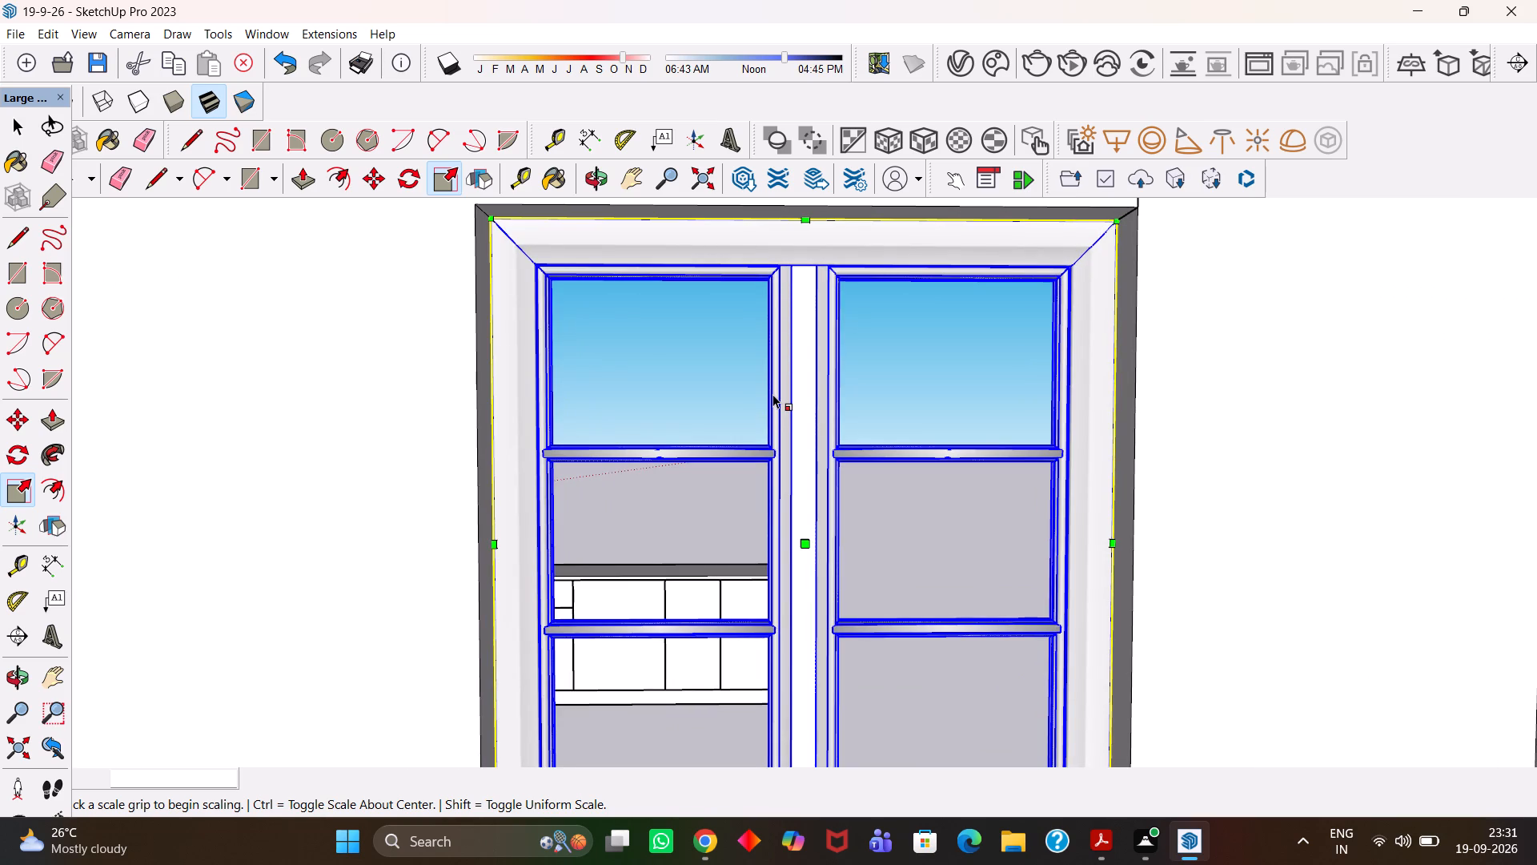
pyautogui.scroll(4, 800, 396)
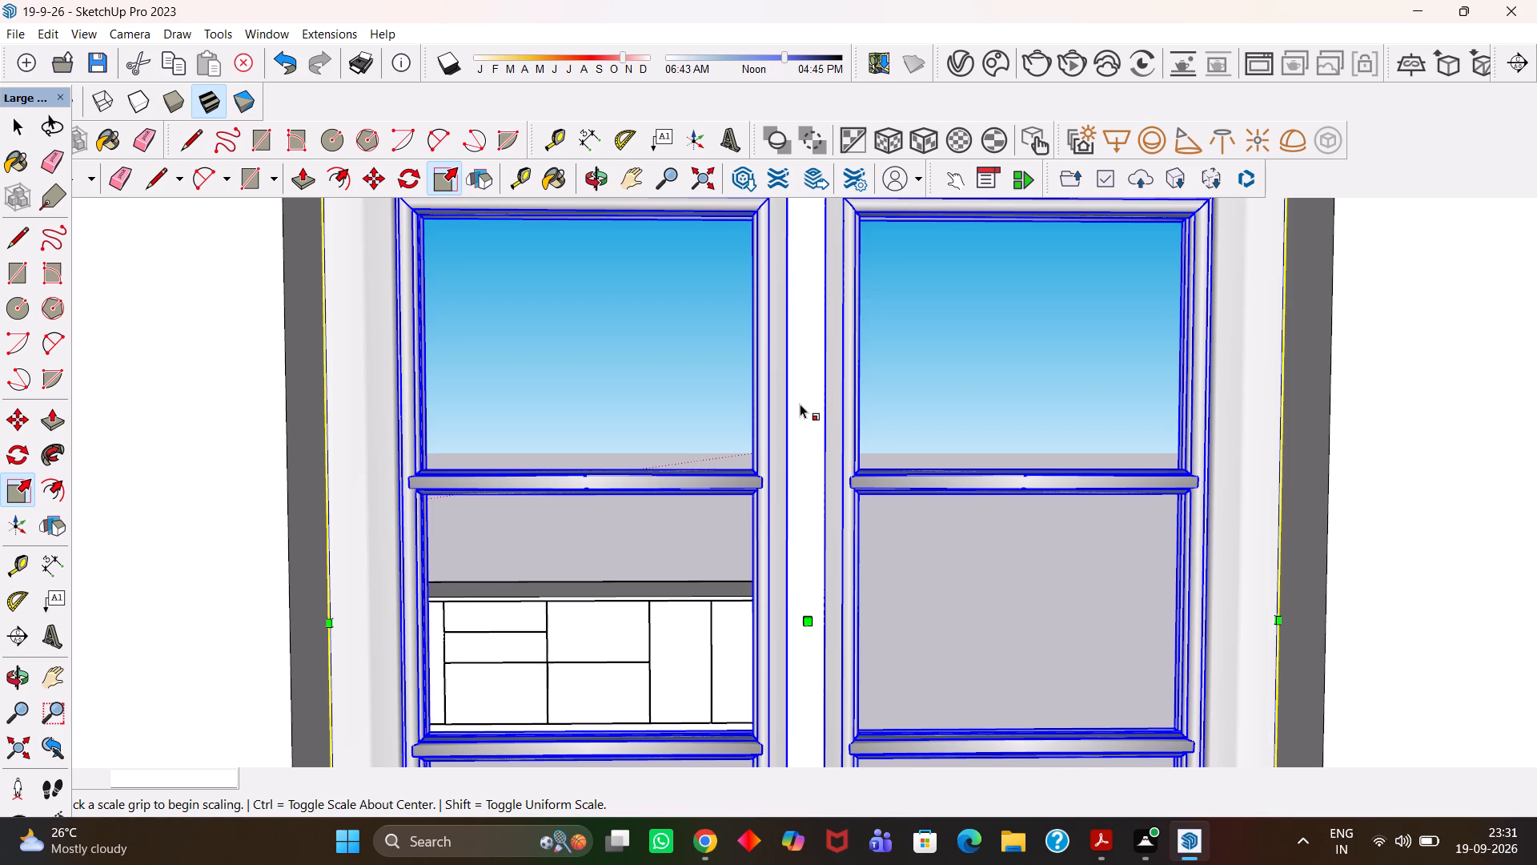
# Open the Chaos Cosmos asset browser alongside the model.
pyautogui.click(990, 65)
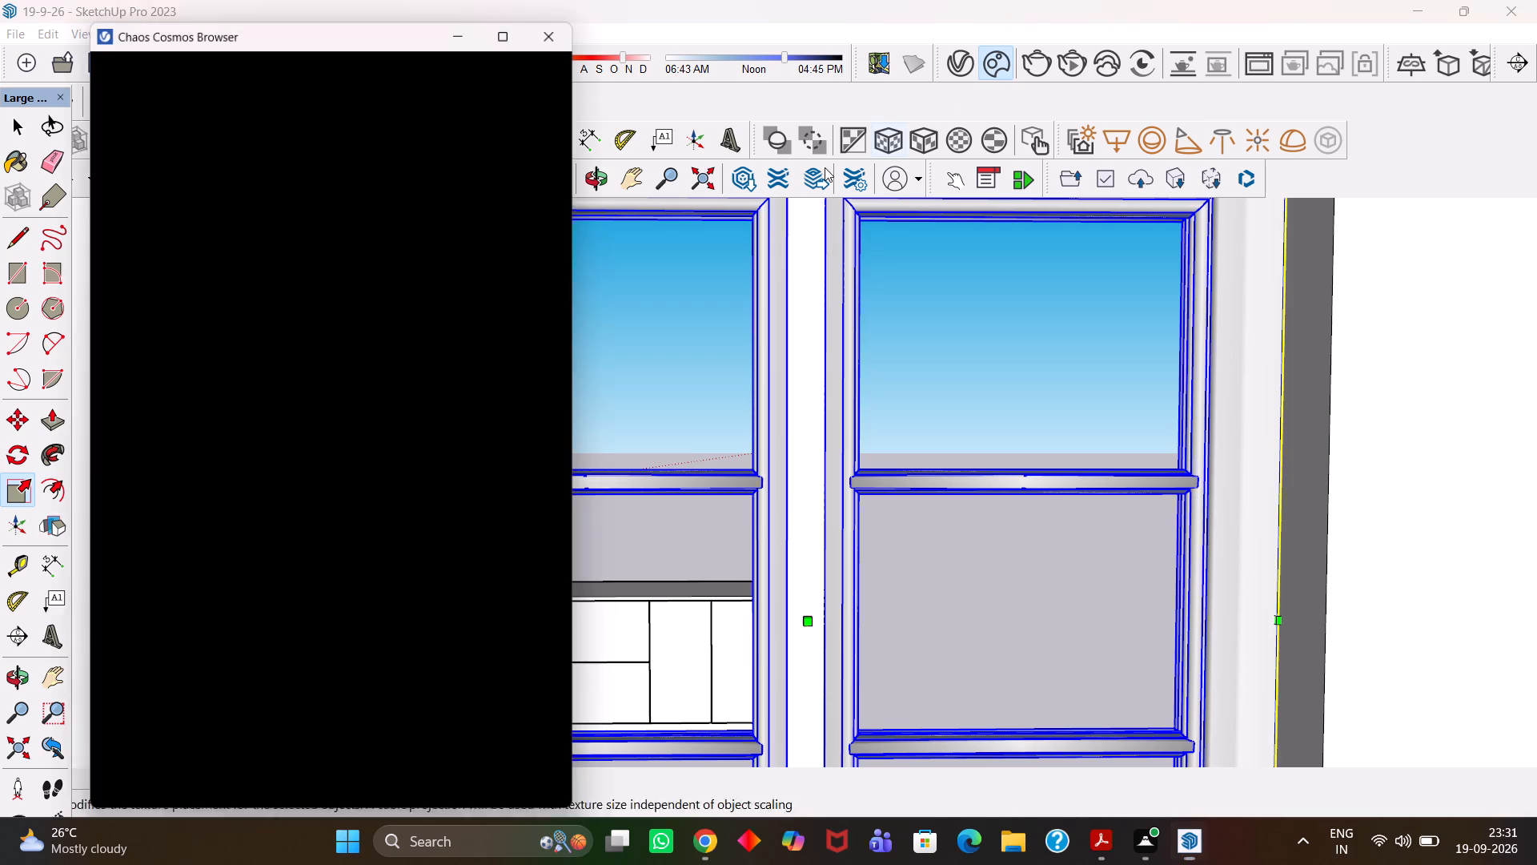
# Deselect the scaled window unit above the countertop cabinet.
pyautogui.scroll(-12, 540, 303)
pyautogui.press('h')
pyautogui.scroll(-3, 716, 474)
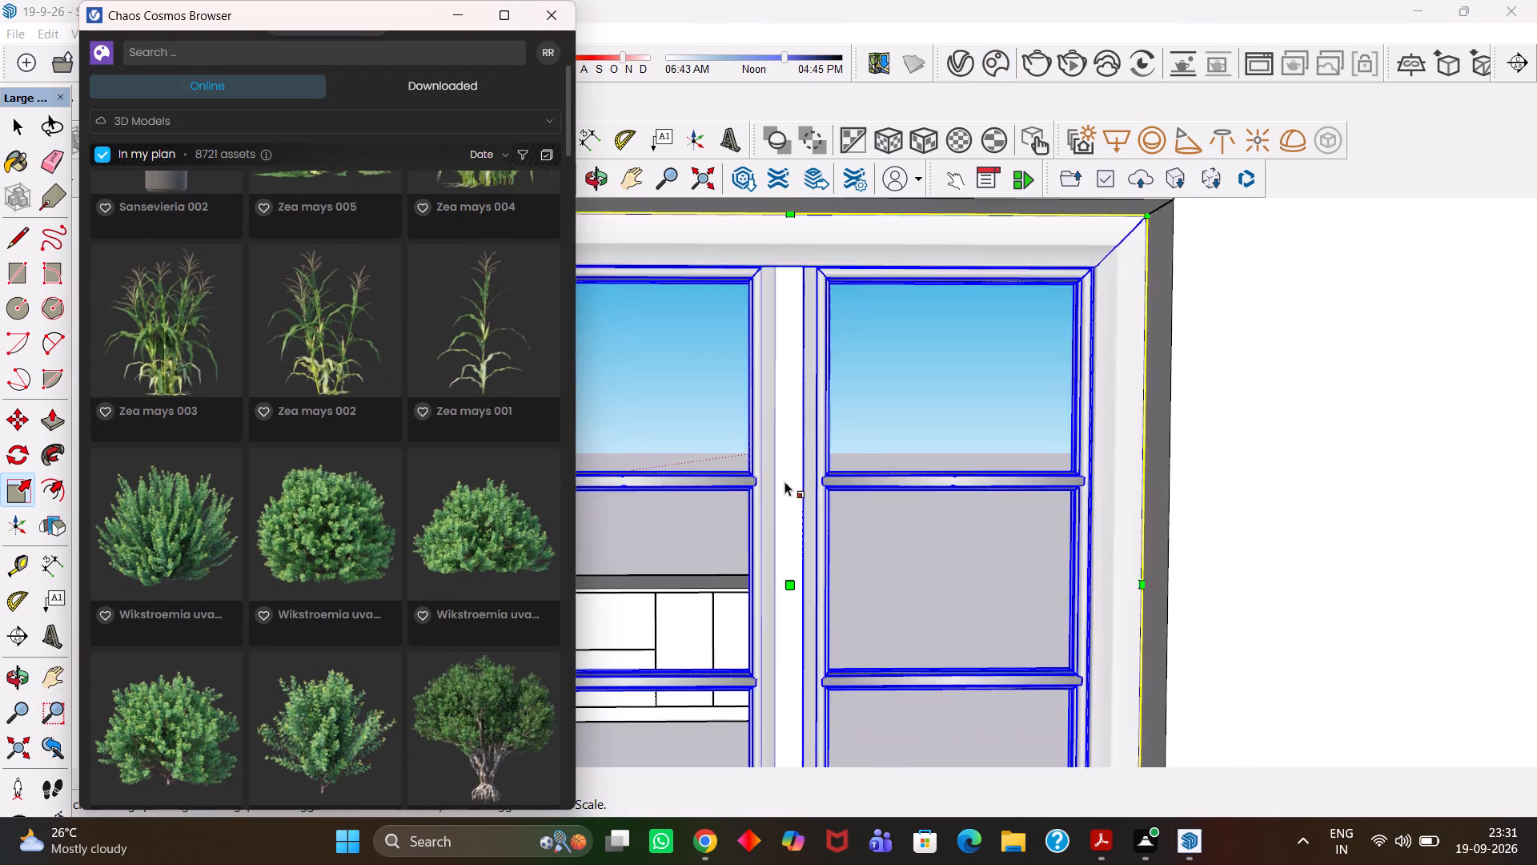
pyautogui.scroll(-9, 785, 481)
pyautogui.scroll(1, 825, 452)
pyautogui.moveTo(817, 452); pyautogui.dragTo(813, 585, button='middle')
pyautogui.scroll(-19, 813, 585)
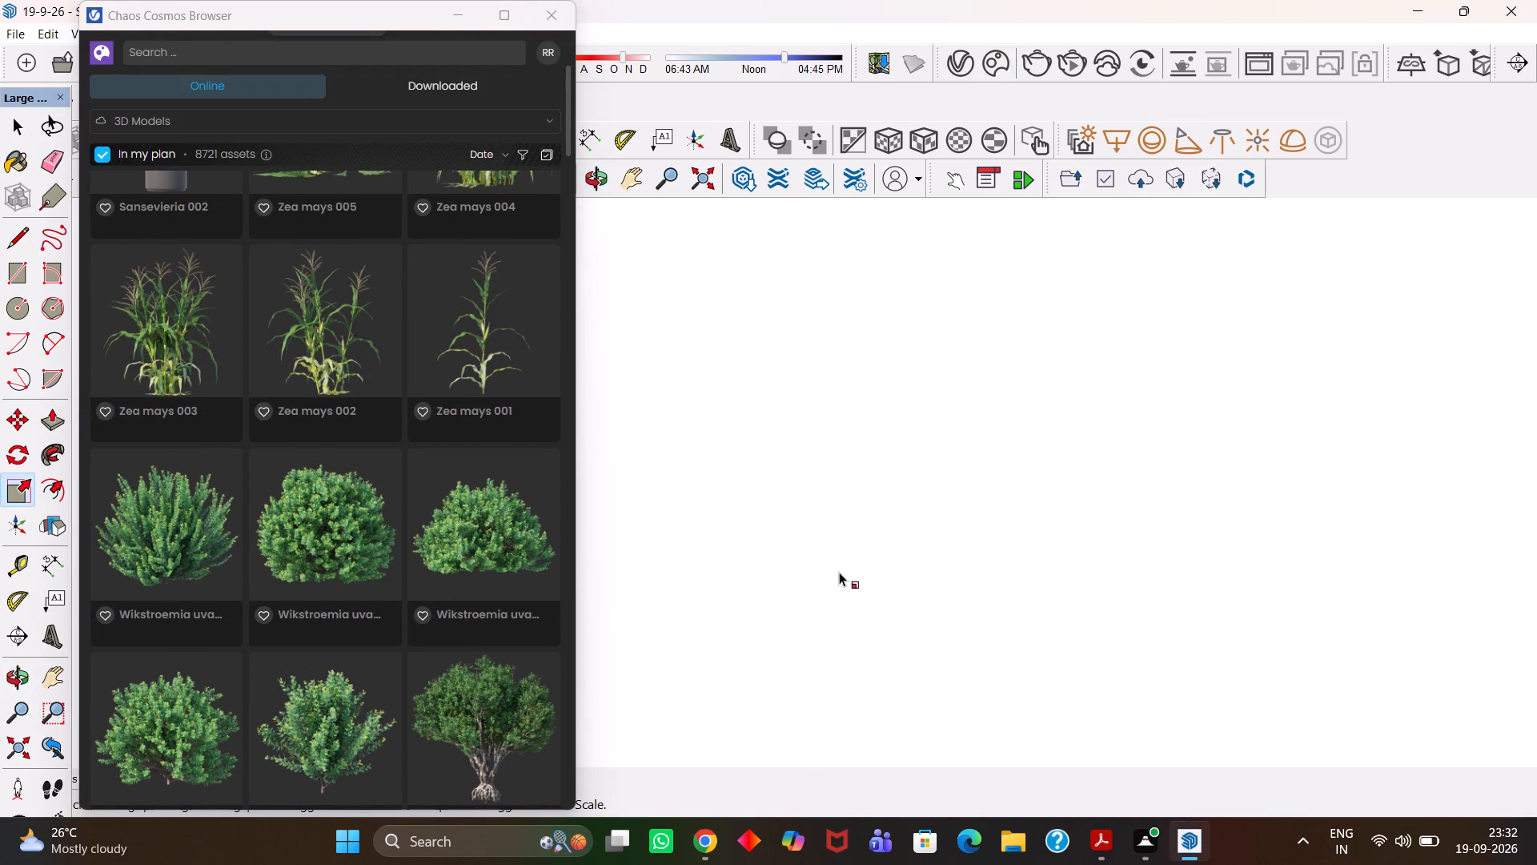
pyautogui.scroll(-20, 839, 572)
pyautogui.scroll(-14, 839, 572)
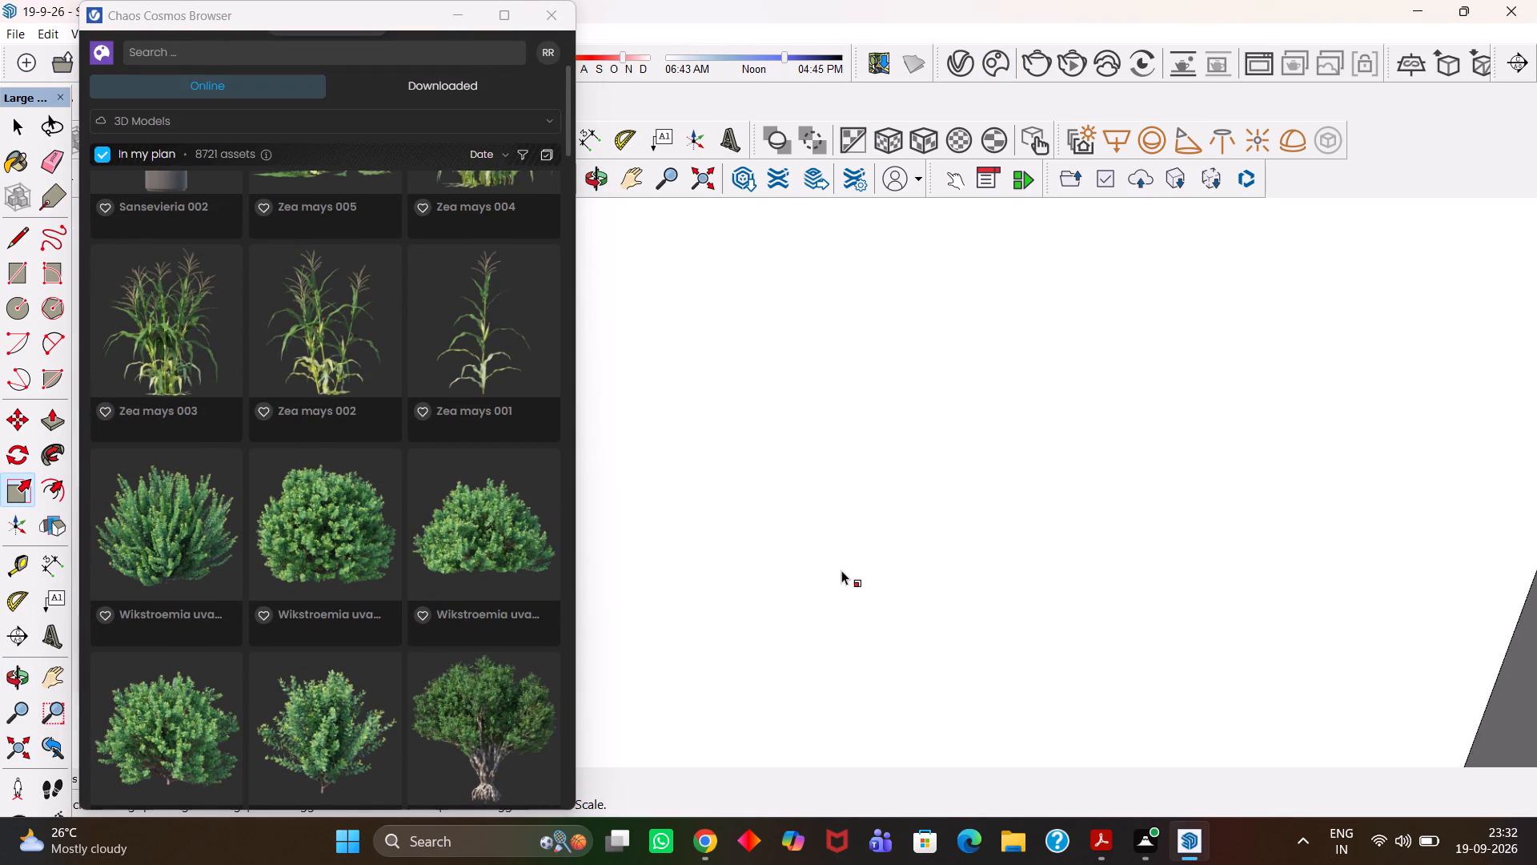
pyautogui.scroll(-20, 841, 570)
pyautogui.scroll(-14, 841, 570)
pyautogui.press('h')
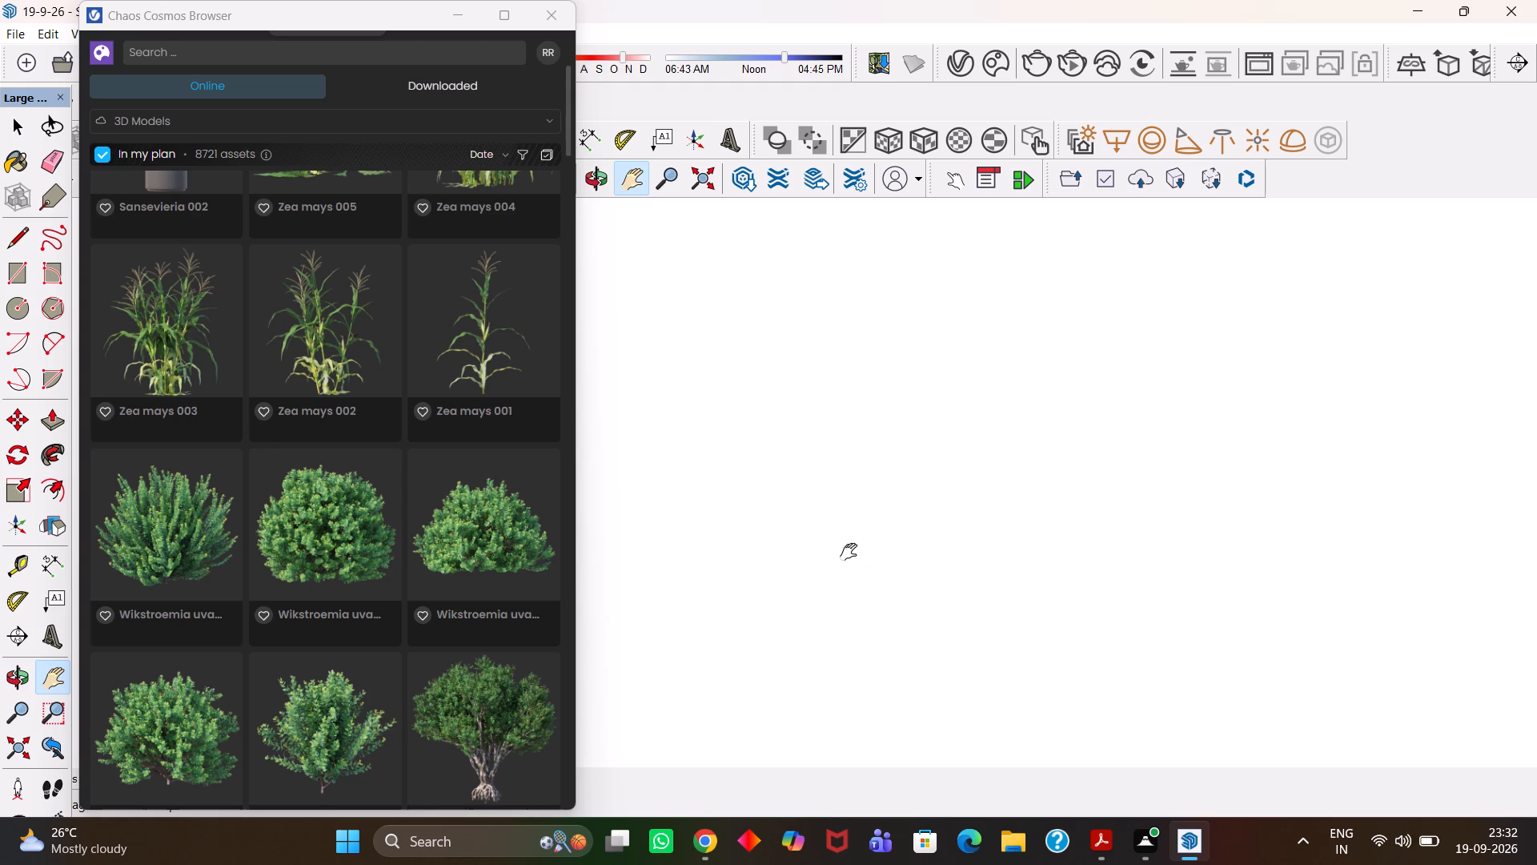
pyautogui.scroll(-20, 849, 552)
pyautogui.scroll(-14, 849, 552)
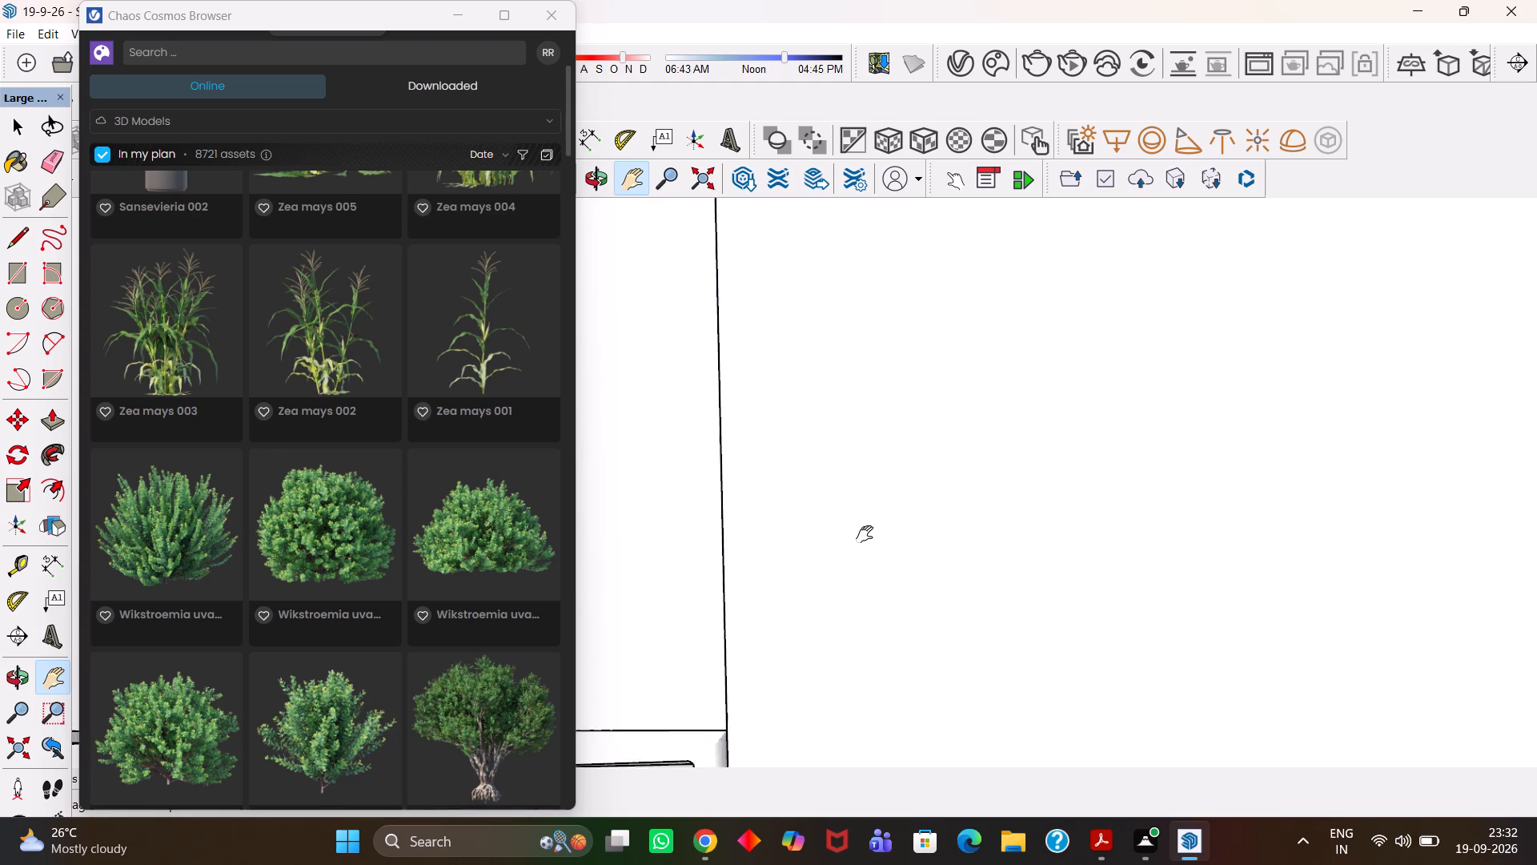
pyautogui.scroll(-15, 865, 534)
pyautogui.moveTo(926, 335); pyautogui.dragTo(906, 481, button='middle')
pyautogui.scroll(-4, 908, 481)
pyautogui.scroll(1, 888, 485)
pyautogui.scroll(-1, 931, 520)
pyautogui.press('space')
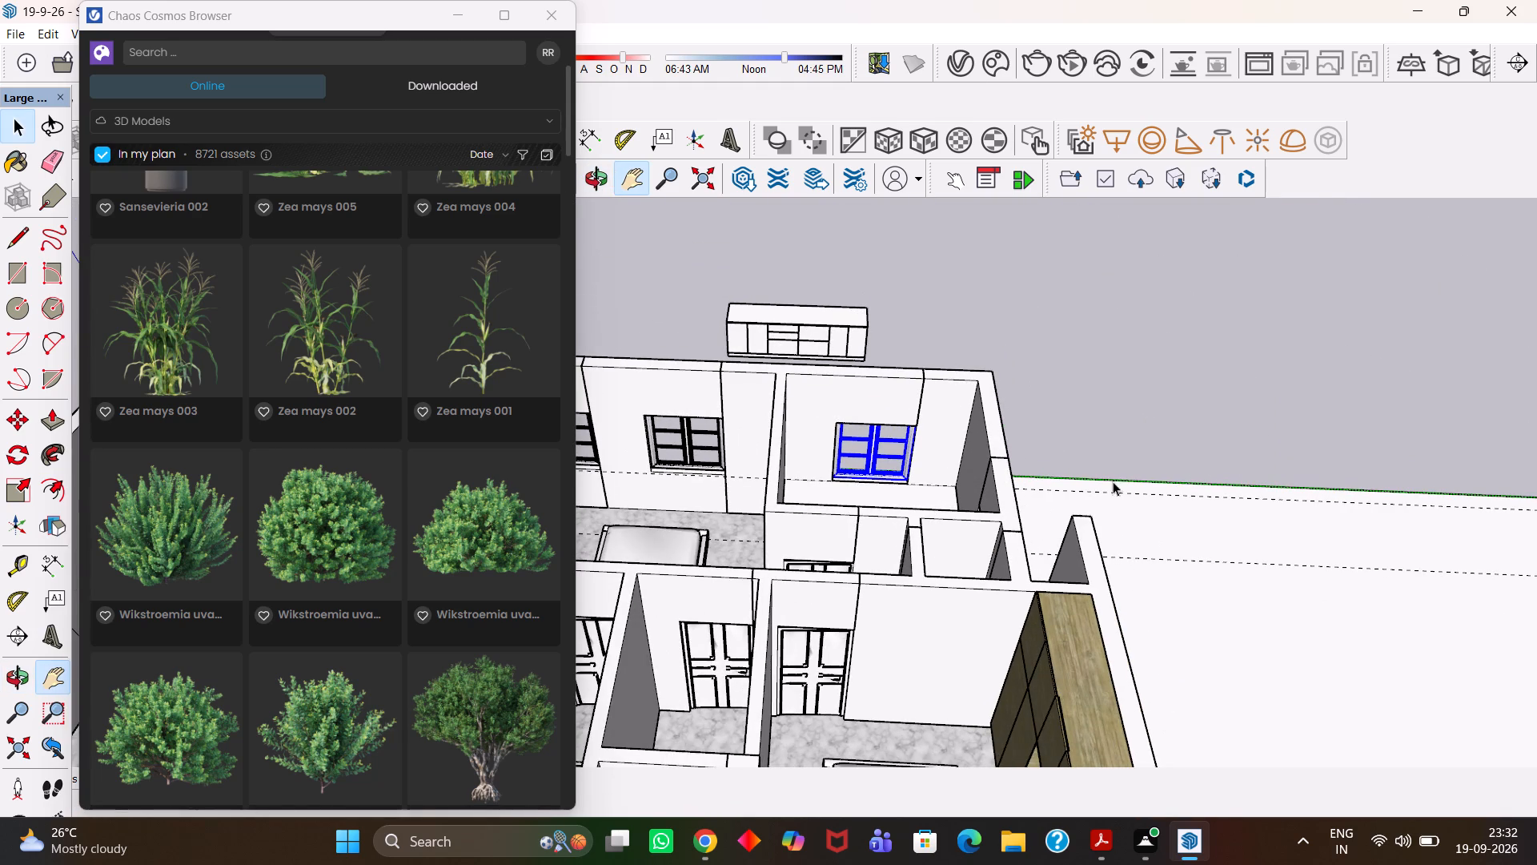
pyautogui.click(1176, 376)
# Examine the room from above, checking the window, countertop cabinet, floor and surrounding walls.
pyautogui.scroll(2, 988, 455)
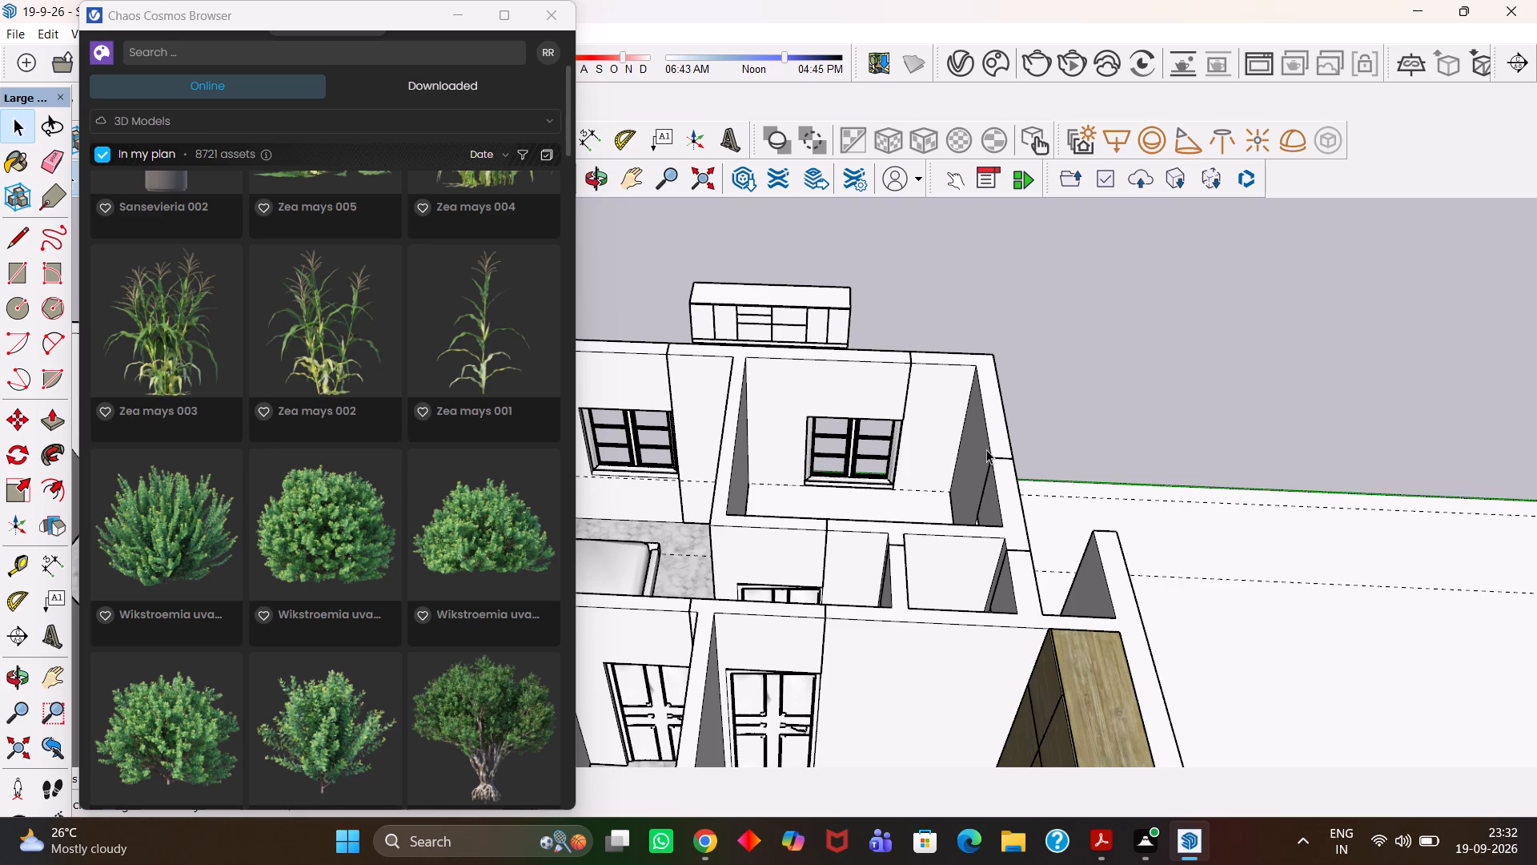
pyautogui.scroll(-3, 883, 432)
pyautogui.scroll(7, 878, 477)
pyautogui.scroll(-5, 867, 473)
pyautogui.moveTo(849, 416); pyautogui.dragTo(867, 521, button='middle')
pyautogui.scroll(2, 861, 491)
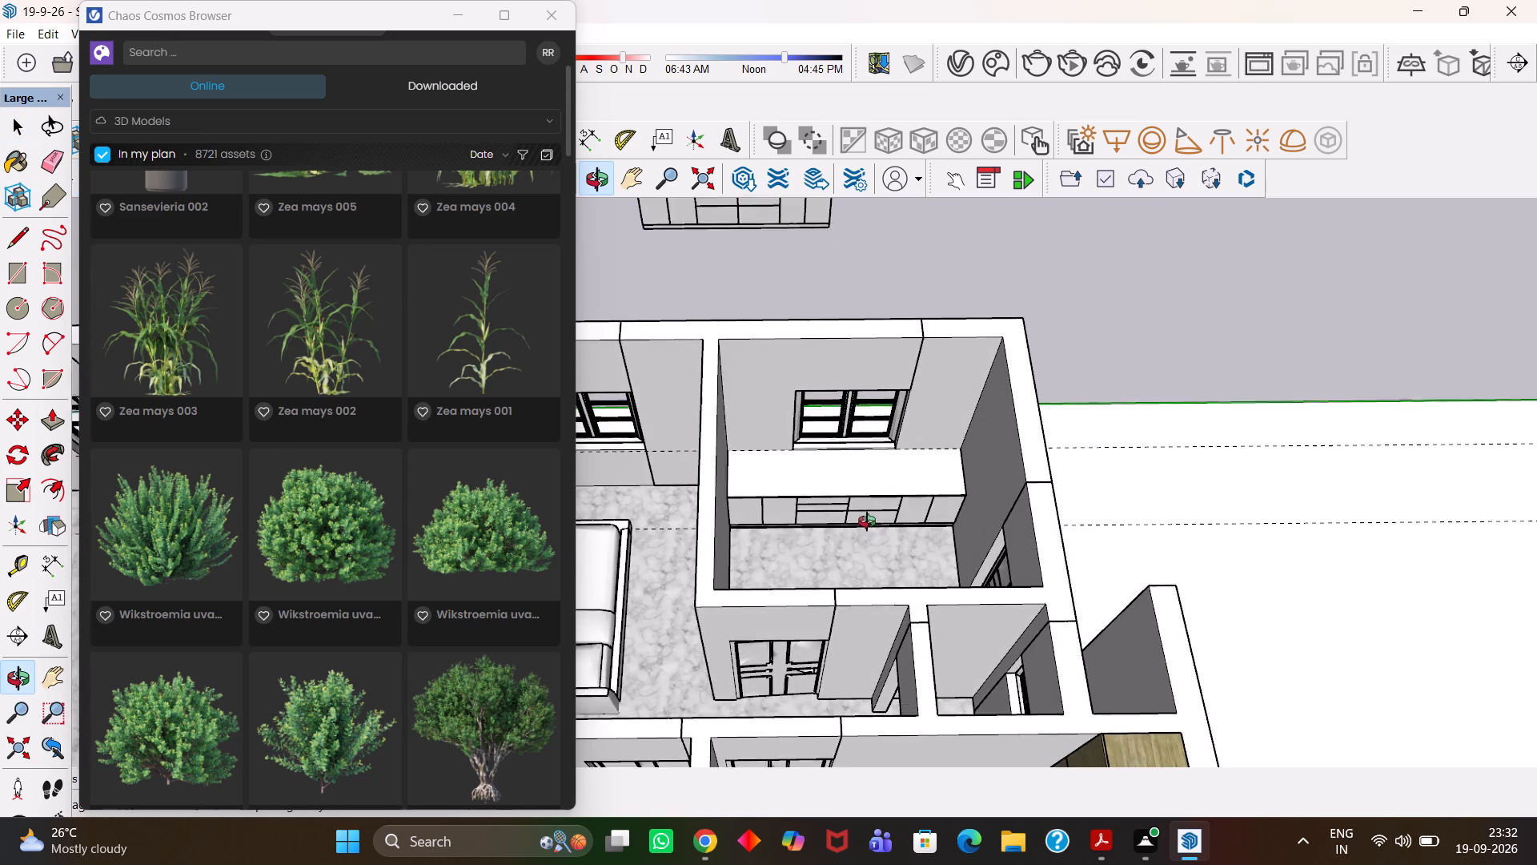
pyautogui.moveTo(867, 521); pyautogui.dragTo(865, 517, button='middle')
pyautogui.scroll(-2, 865, 513)
pyautogui.moveTo(875, 517); pyautogui.dragTo(872, 503, button='middle')
pyautogui.scroll(4, 872, 503)
pyautogui.press('h')
pyautogui.moveTo(1052, 511); pyautogui.dragTo(917, 522)
pyautogui.moveTo(980, 563); pyautogui.dragTo(966, 521, button='middle')
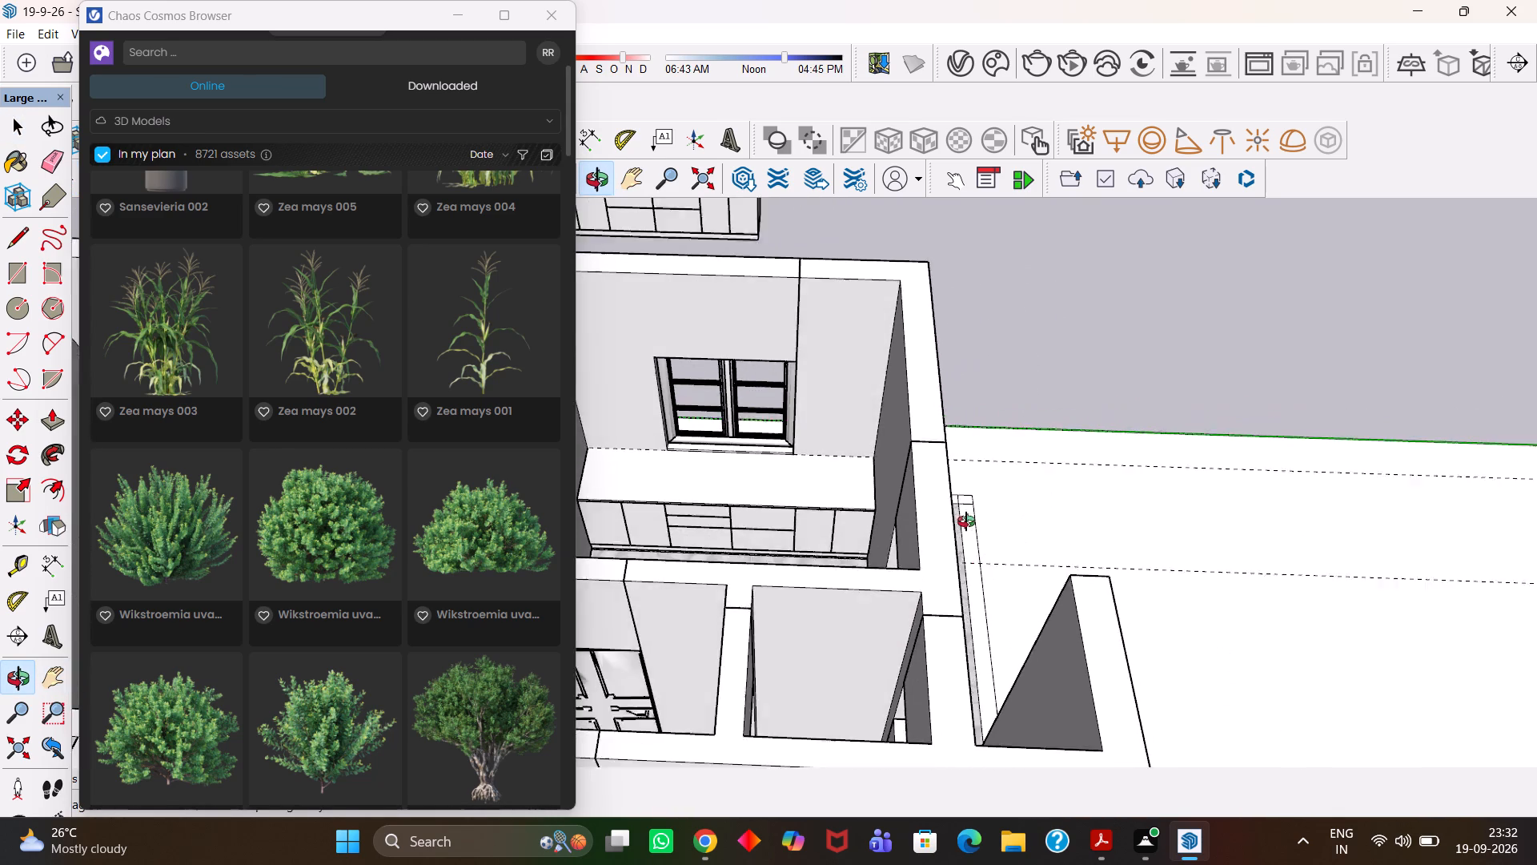
pyautogui.moveTo(966, 521); pyautogui.dragTo(1013, 536, button='middle')
pyautogui.scroll(2, 964, 519)
pyautogui.moveTo(925, 512); pyautogui.dragTo(998, 611)
pyautogui.scroll(-4, 929, 582)
pyautogui.moveTo(809, 572); pyautogui.dragTo(973, 578)
pyautogui.scroll(-4, 909, 590)
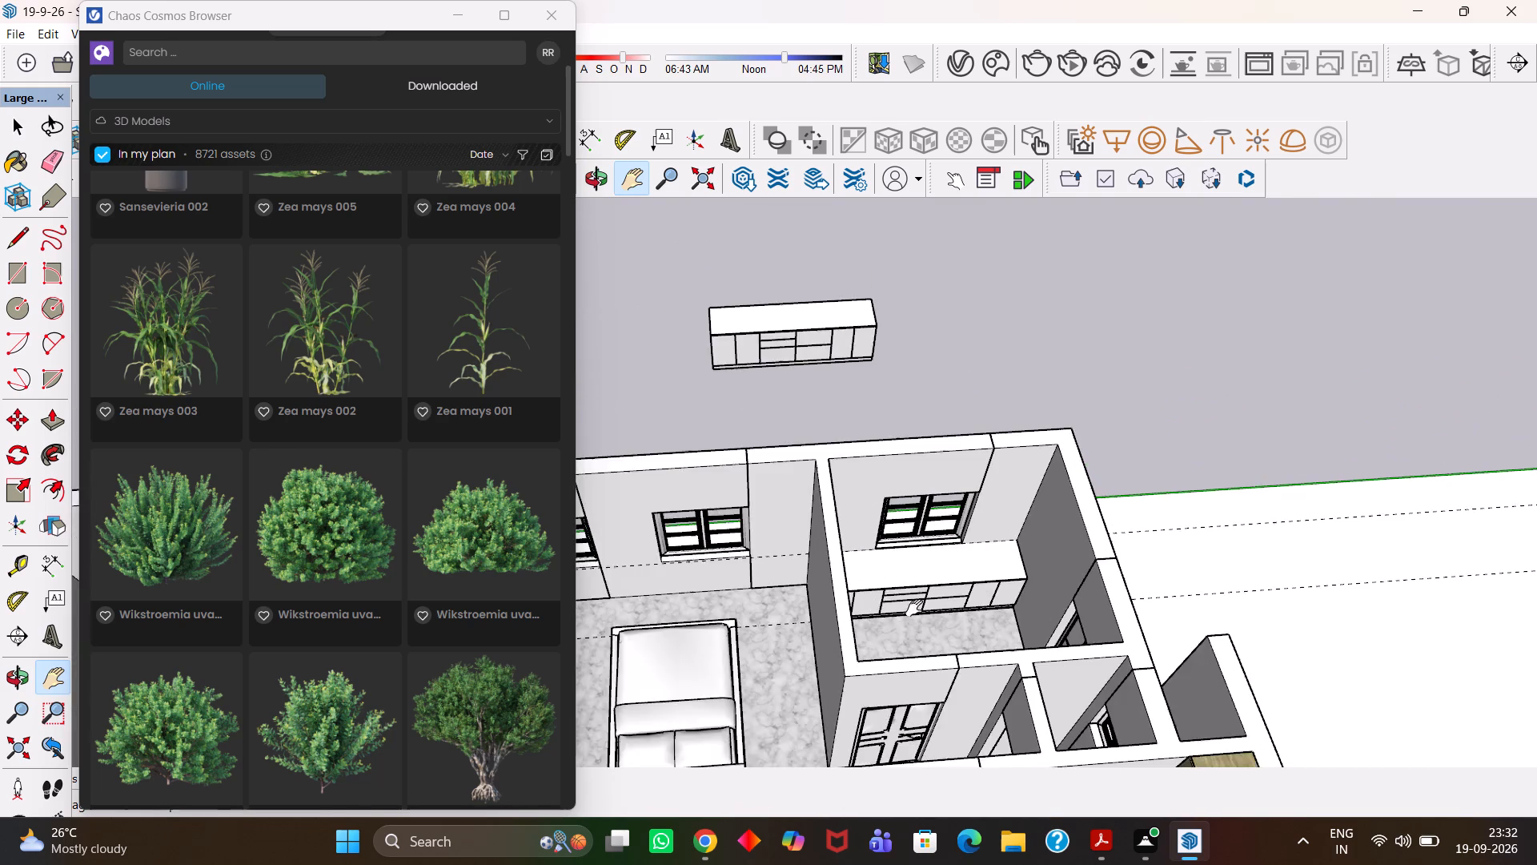
pyautogui.moveTo(914, 608); pyautogui.dragTo(936, 609, button='middle')
pyautogui.scroll(5, 885, 609)
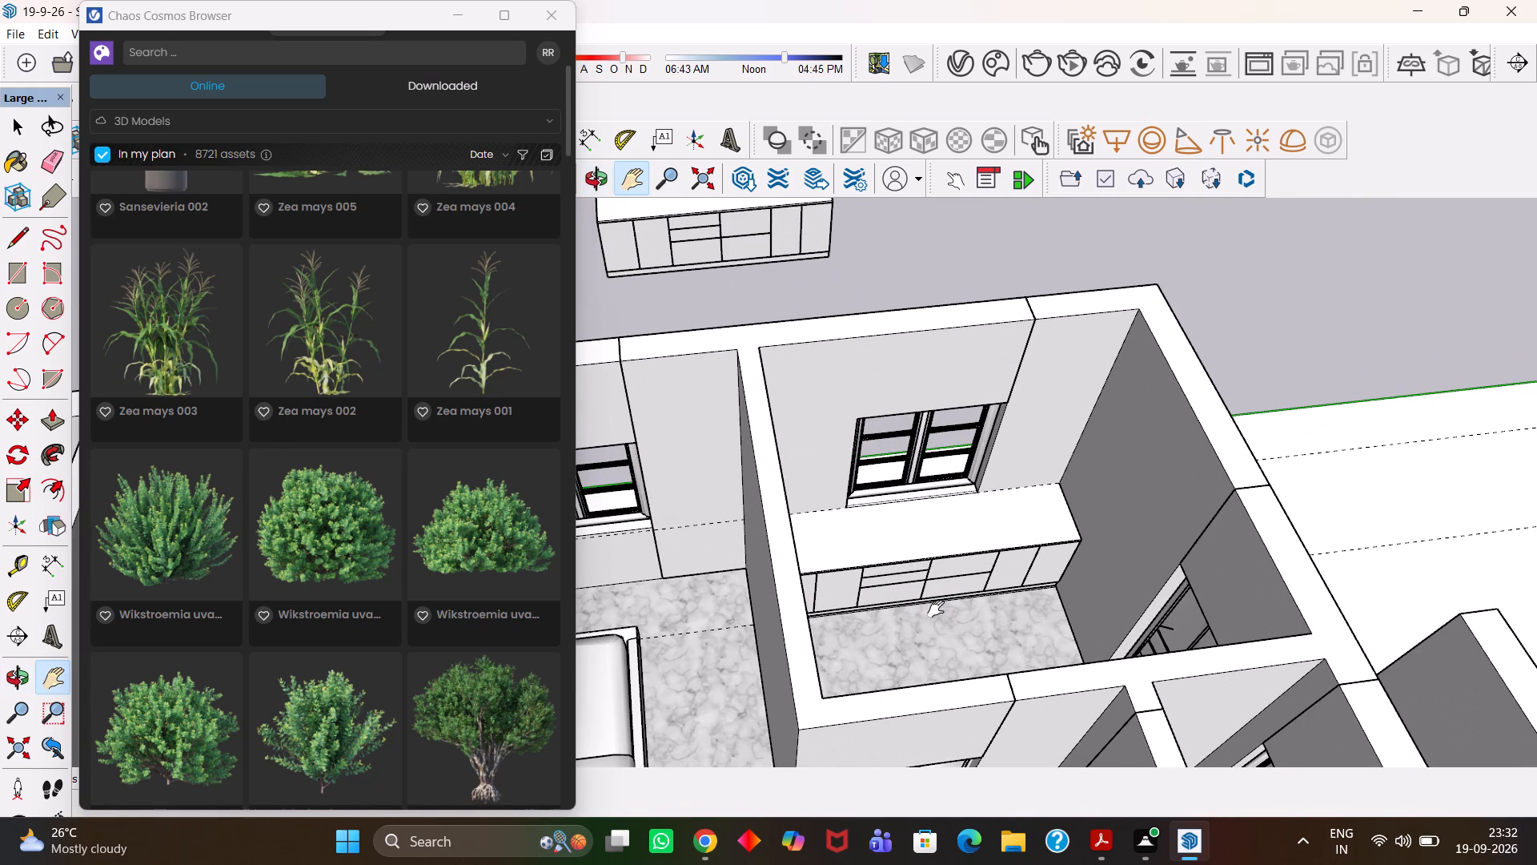
pyautogui.scroll(2, 936, 609)
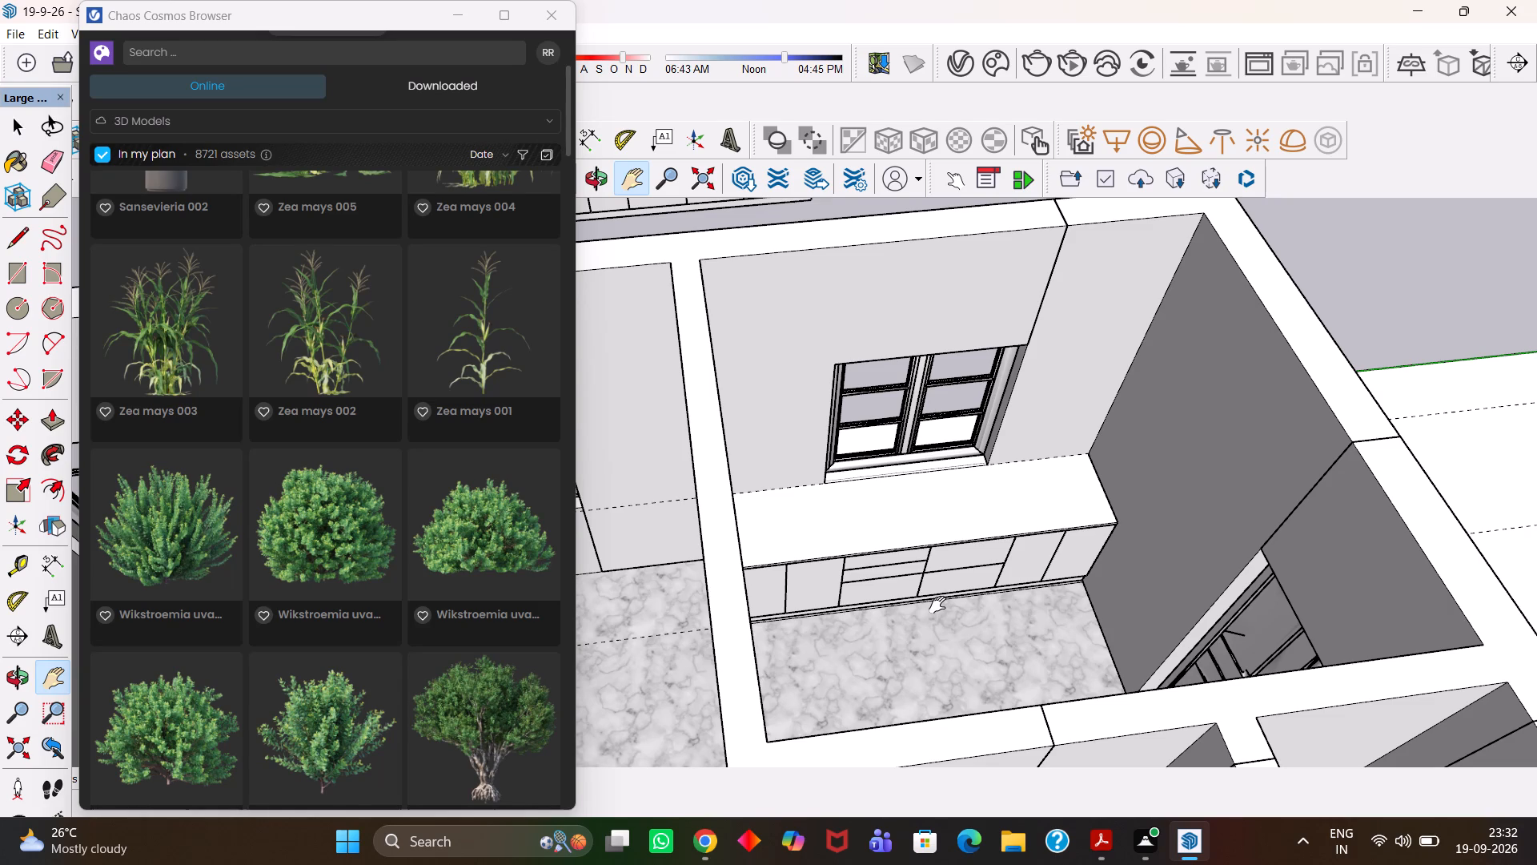
pyautogui.scroll(6, 920, 605)
pyautogui.scroll(-5, 909, 549)
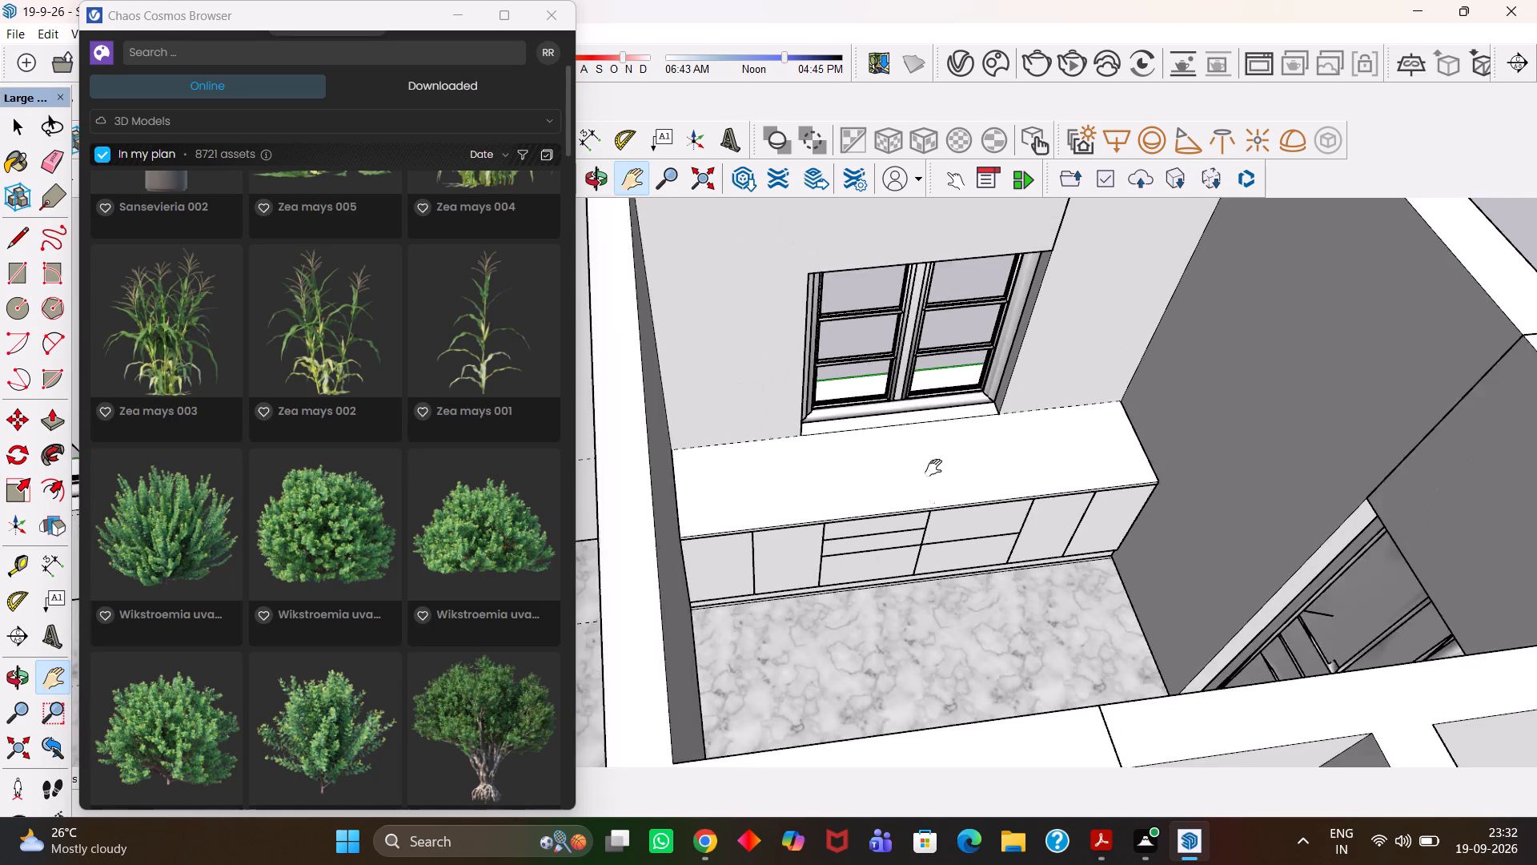
pyautogui.scroll(-3, 933, 468)
pyautogui.scroll(3, 597, 530)
pyautogui.scroll(-4, 355, 486)
# Browse the Chaos Cosmos 3D models back toward the newest entries, examining the sofas, vases, consoles, coffee tables and meeting tables.
pyautogui.scroll(13, 349, 485)
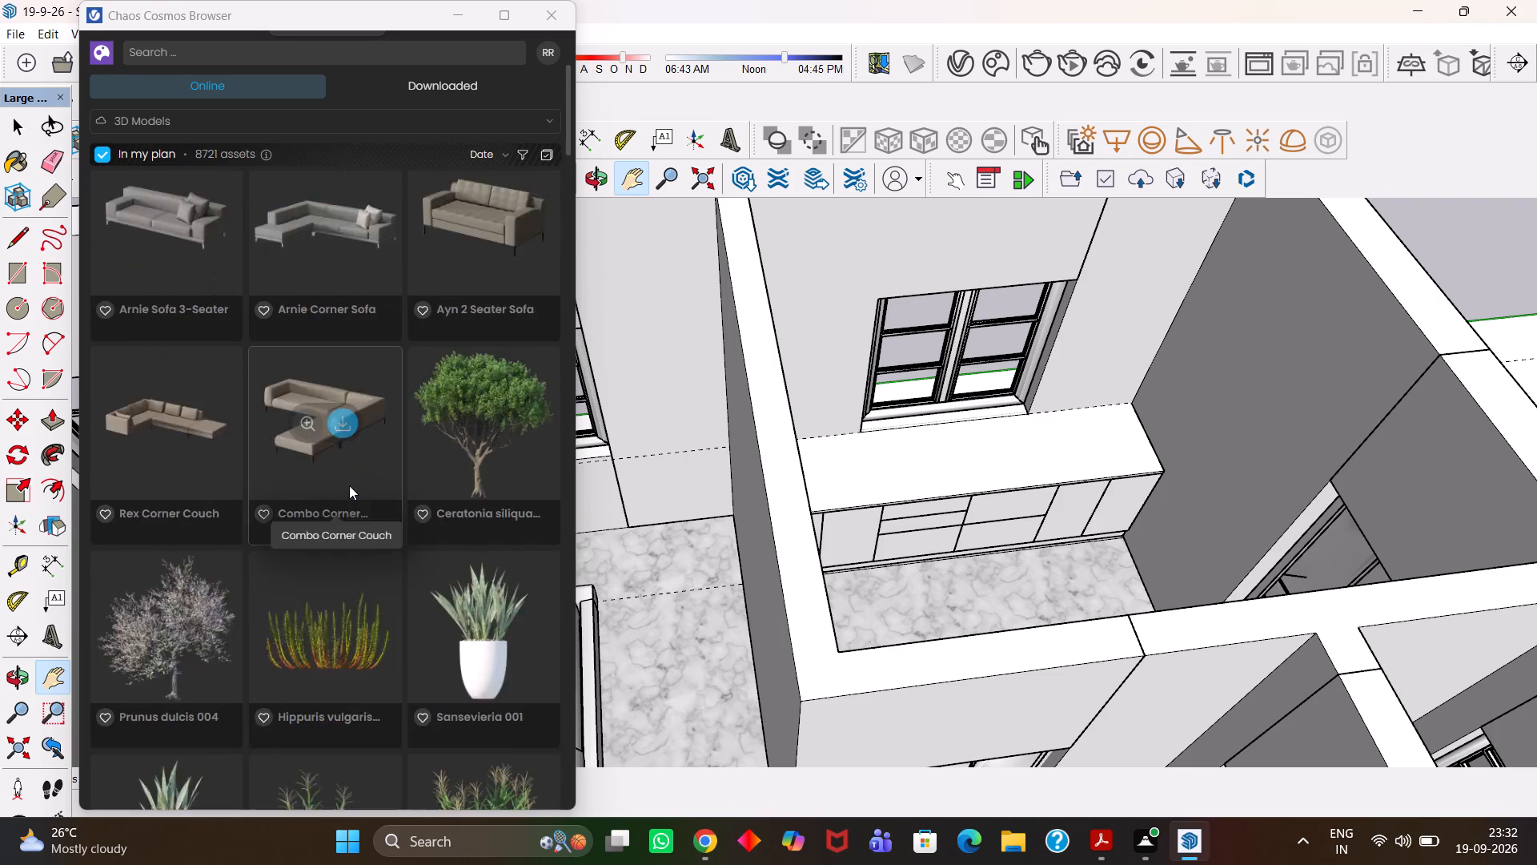
pyautogui.scroll(17, 349, 485)
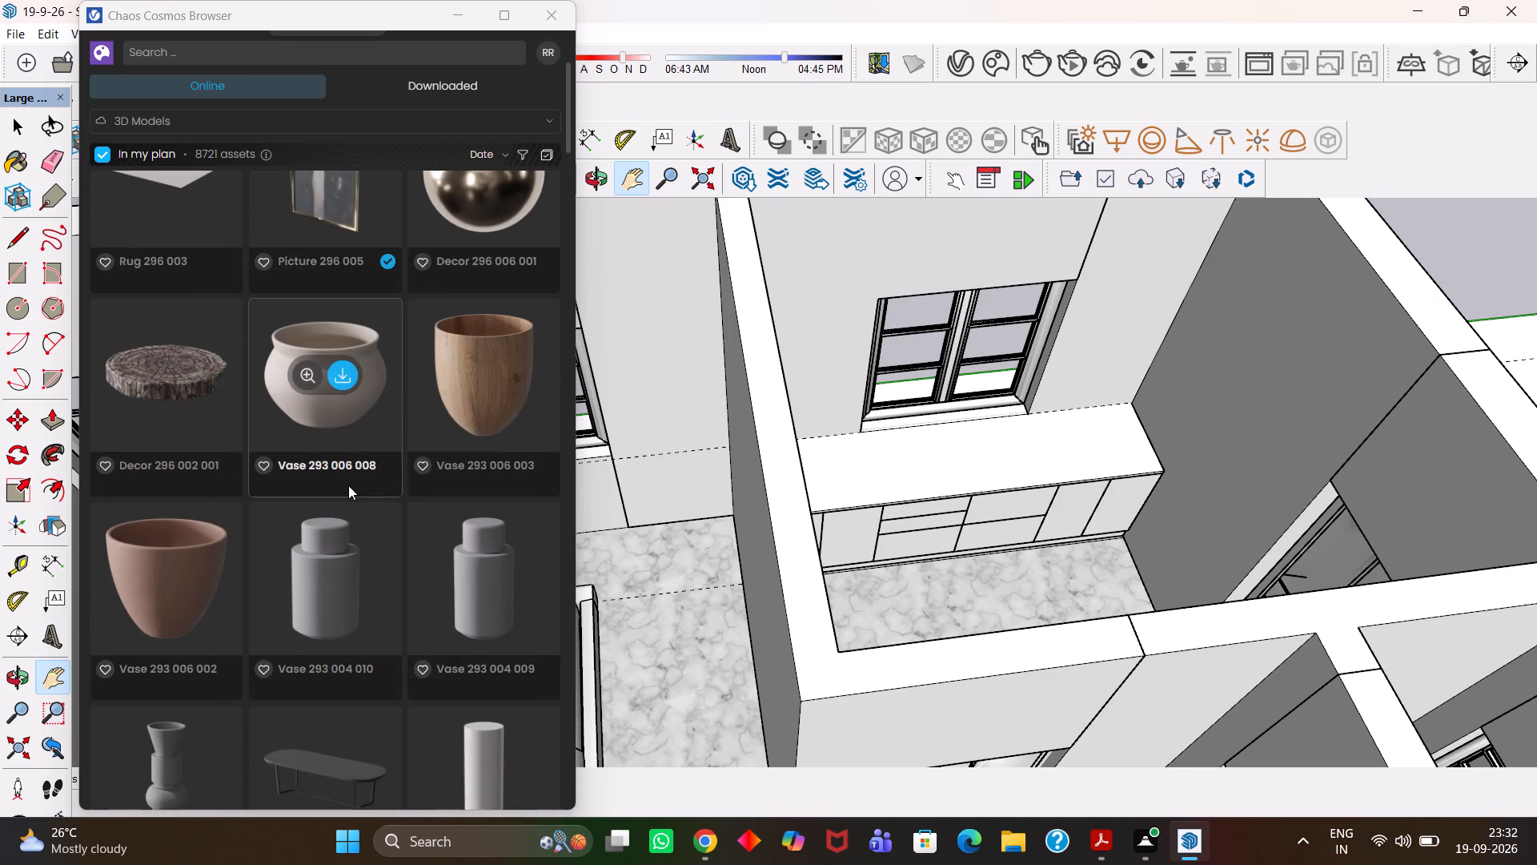
pyautogui.scroll(2, 348, 485)
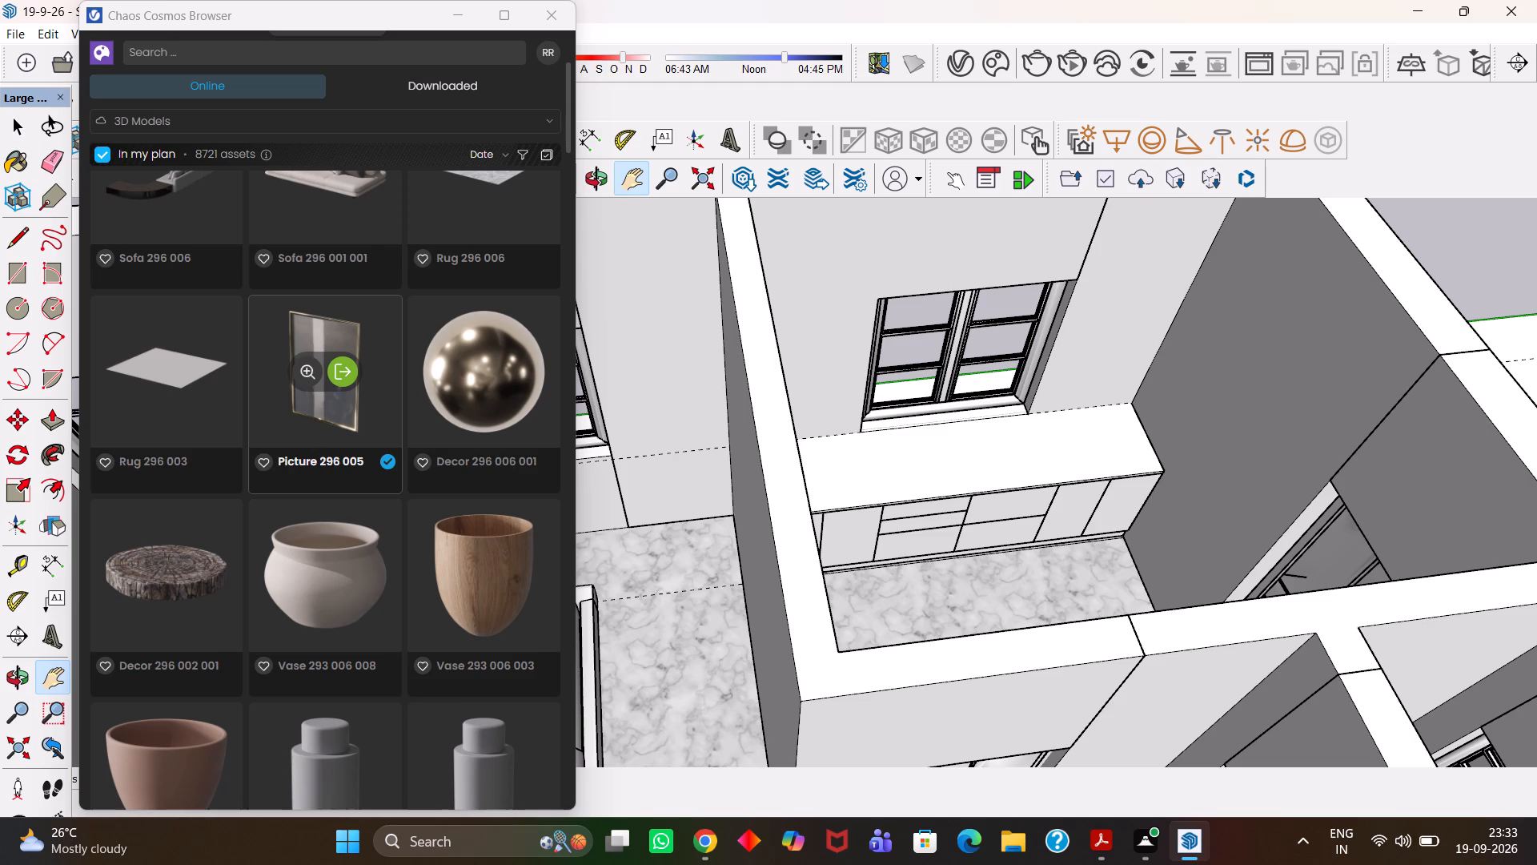
pyautogui.scroll(12, 337, 461)
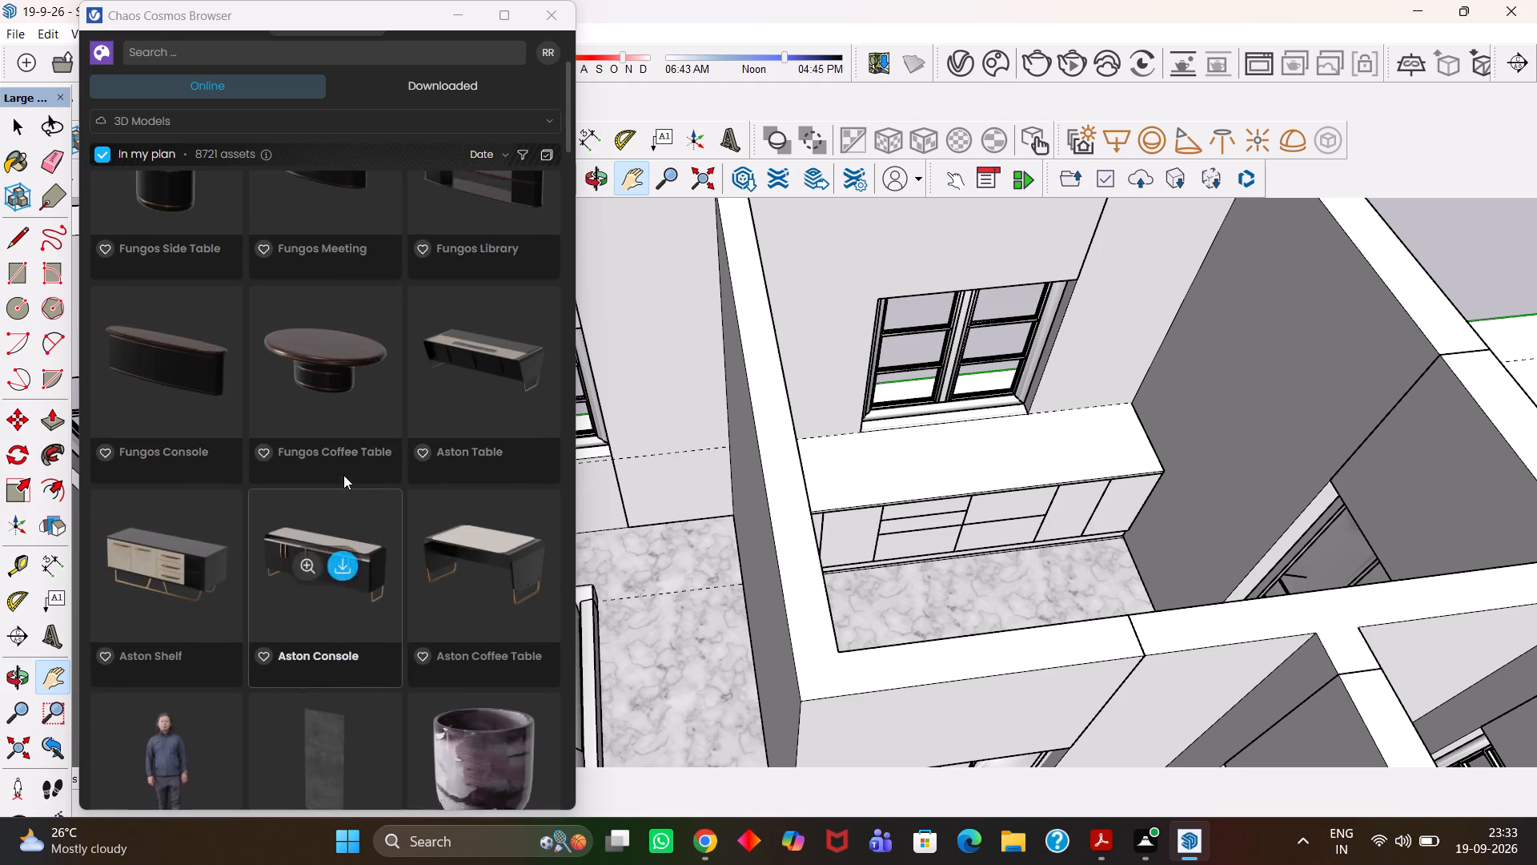
pyautogui.scroll(9, 343, 475)
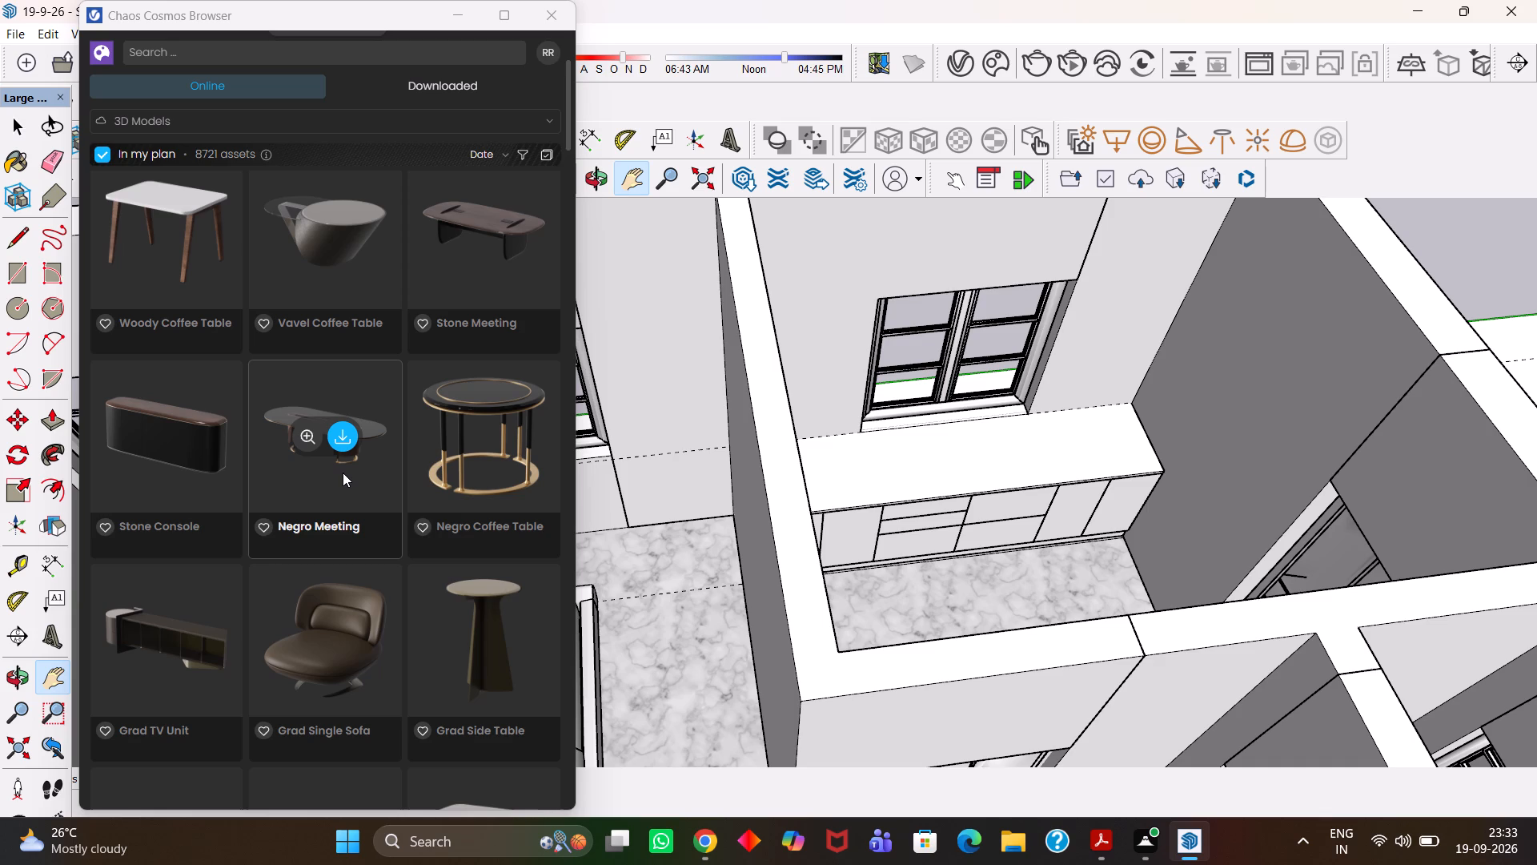
pyautogui.scroll(-1, 312, 485)
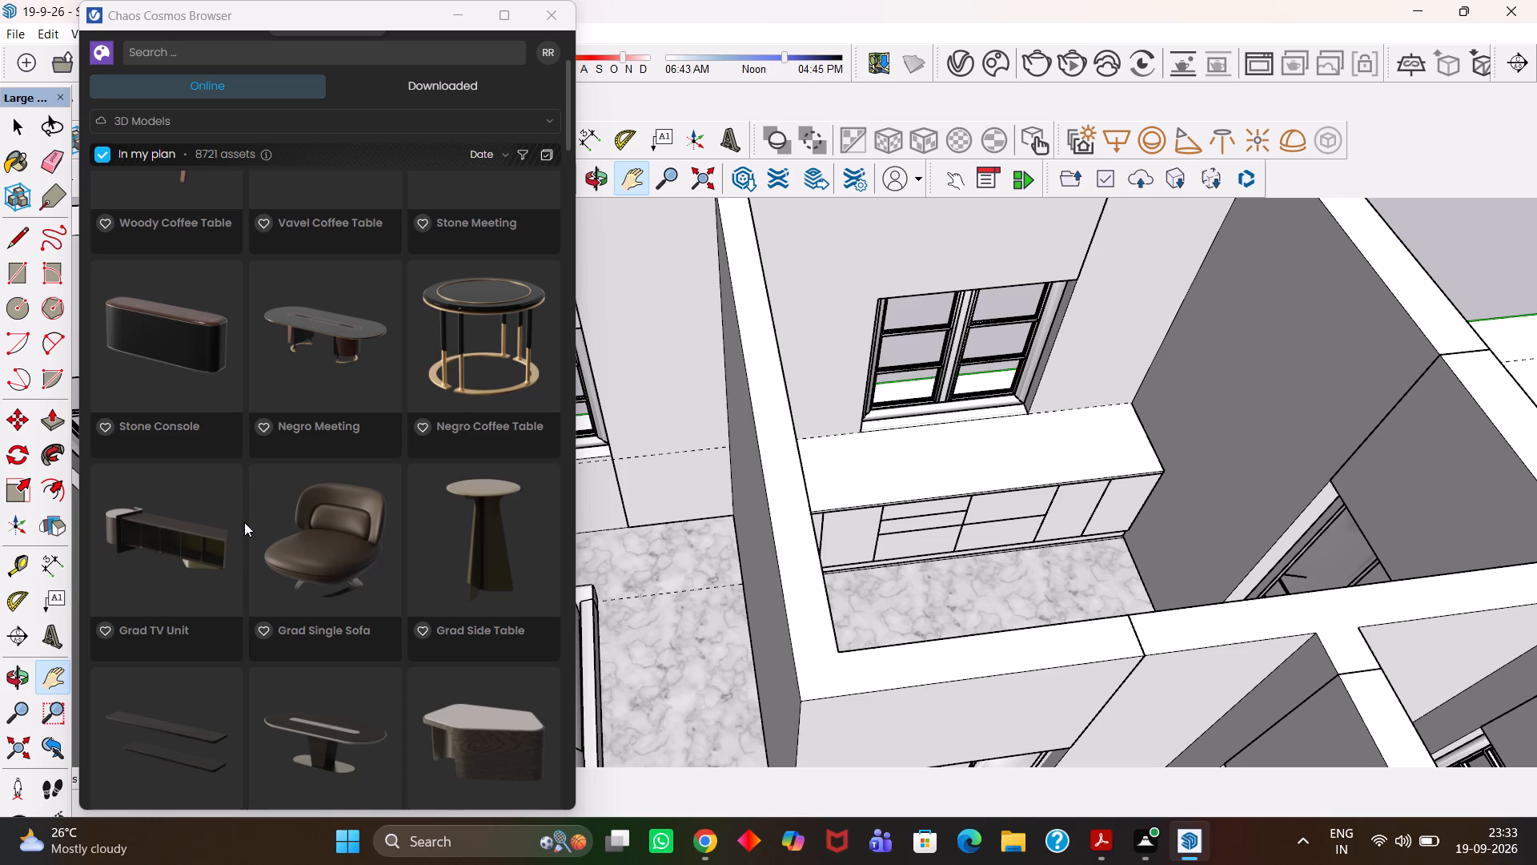
pyautogui.scroll(-3, 237, 531)
pyautogui.scroll(-3, 314, 590)
pyautogui.scroll(5, 314, 590)
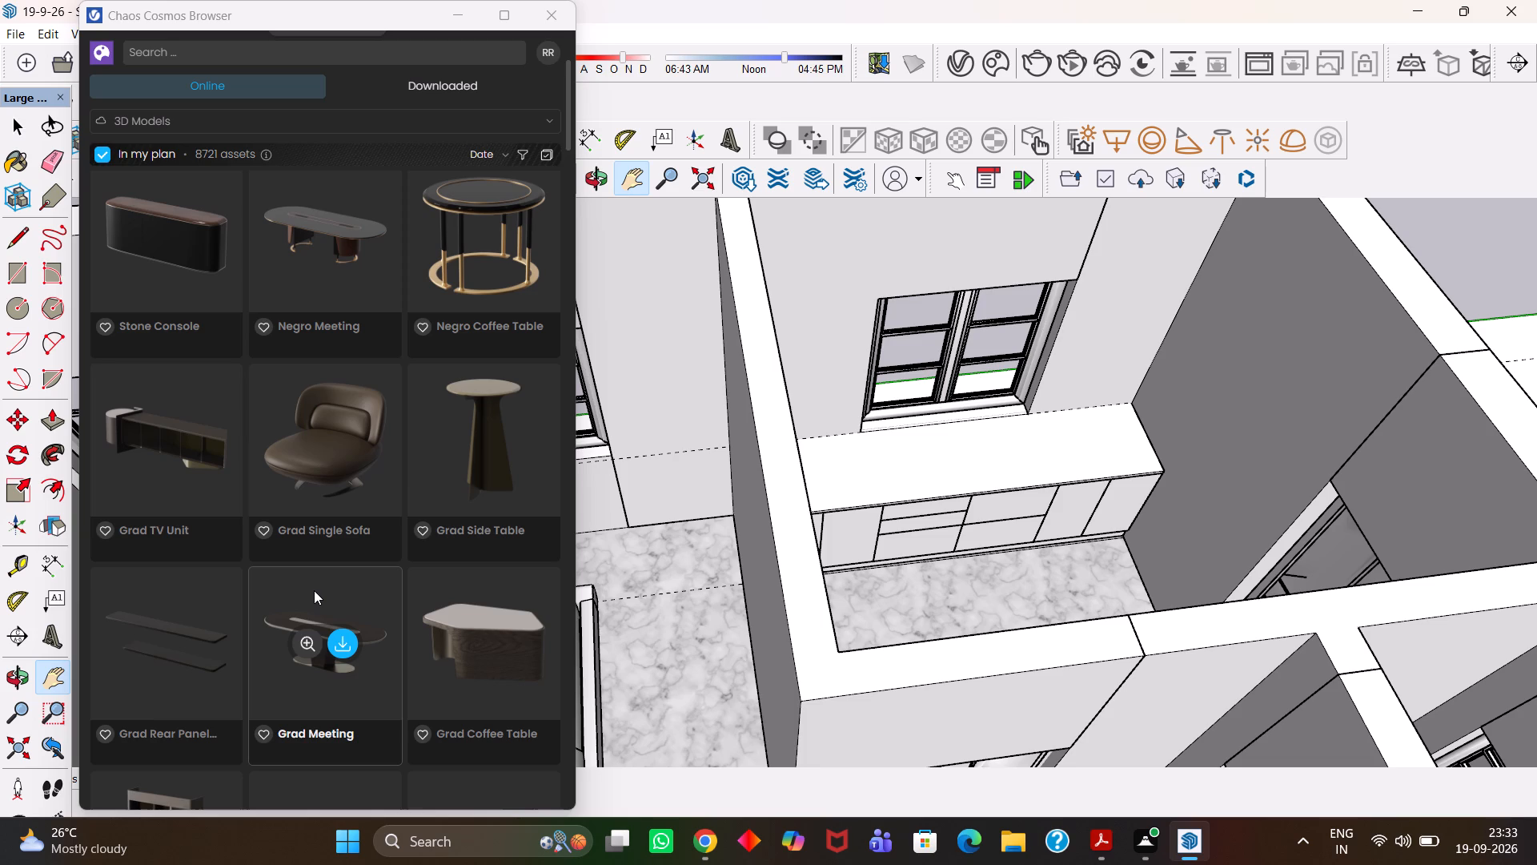
# Examine the Chaos Cosmos furniture, decor and tableware models, from the Fungos tables through vases, plates and cutlery to the corner couches.
pyautogui.scroll(-8, 294, 449)
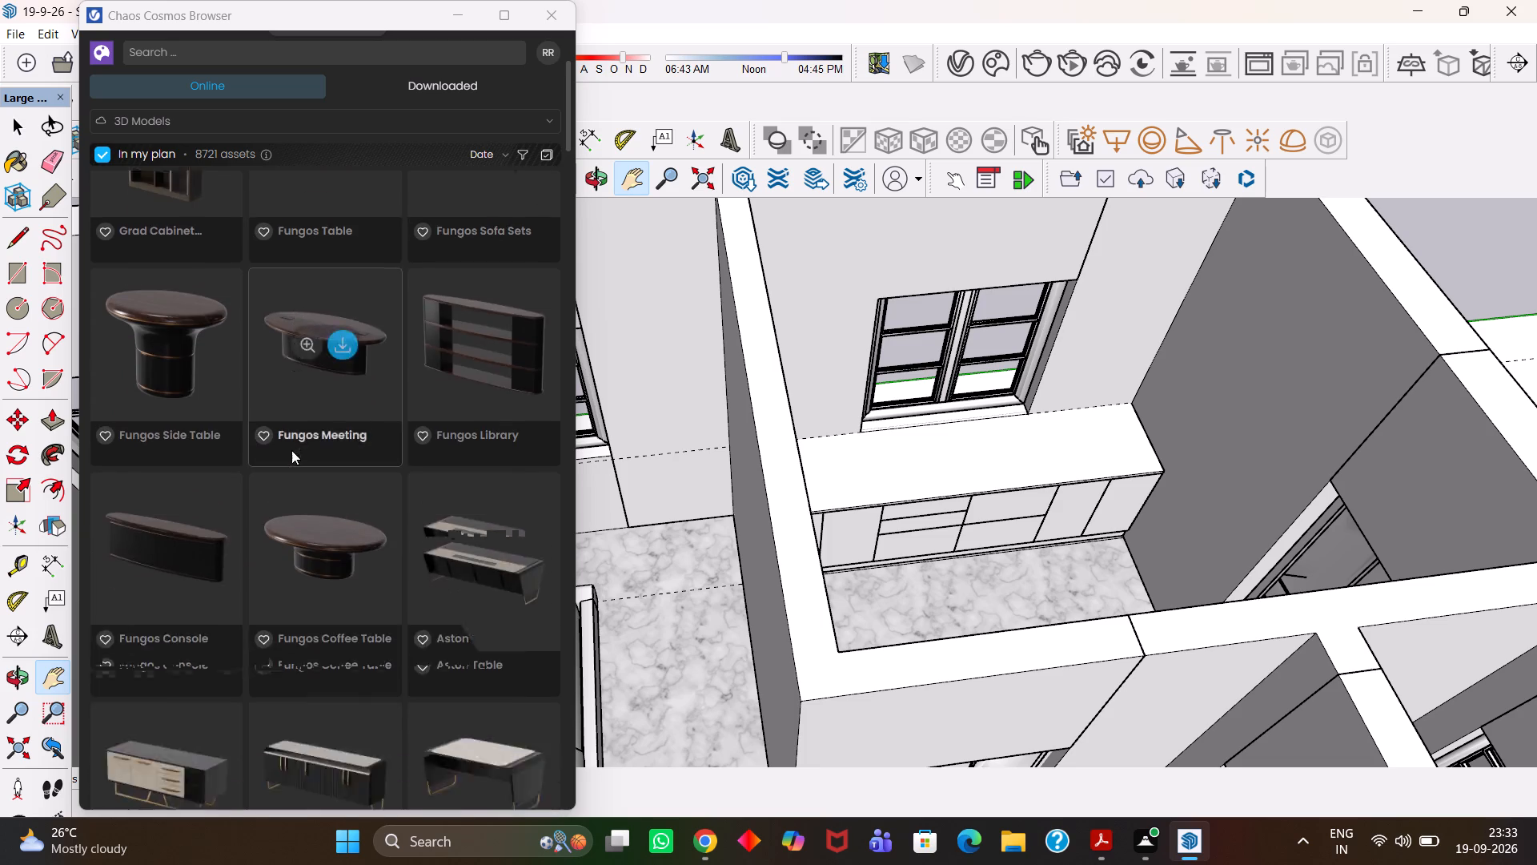
pyautogui.scroll(-12, 291, 450)
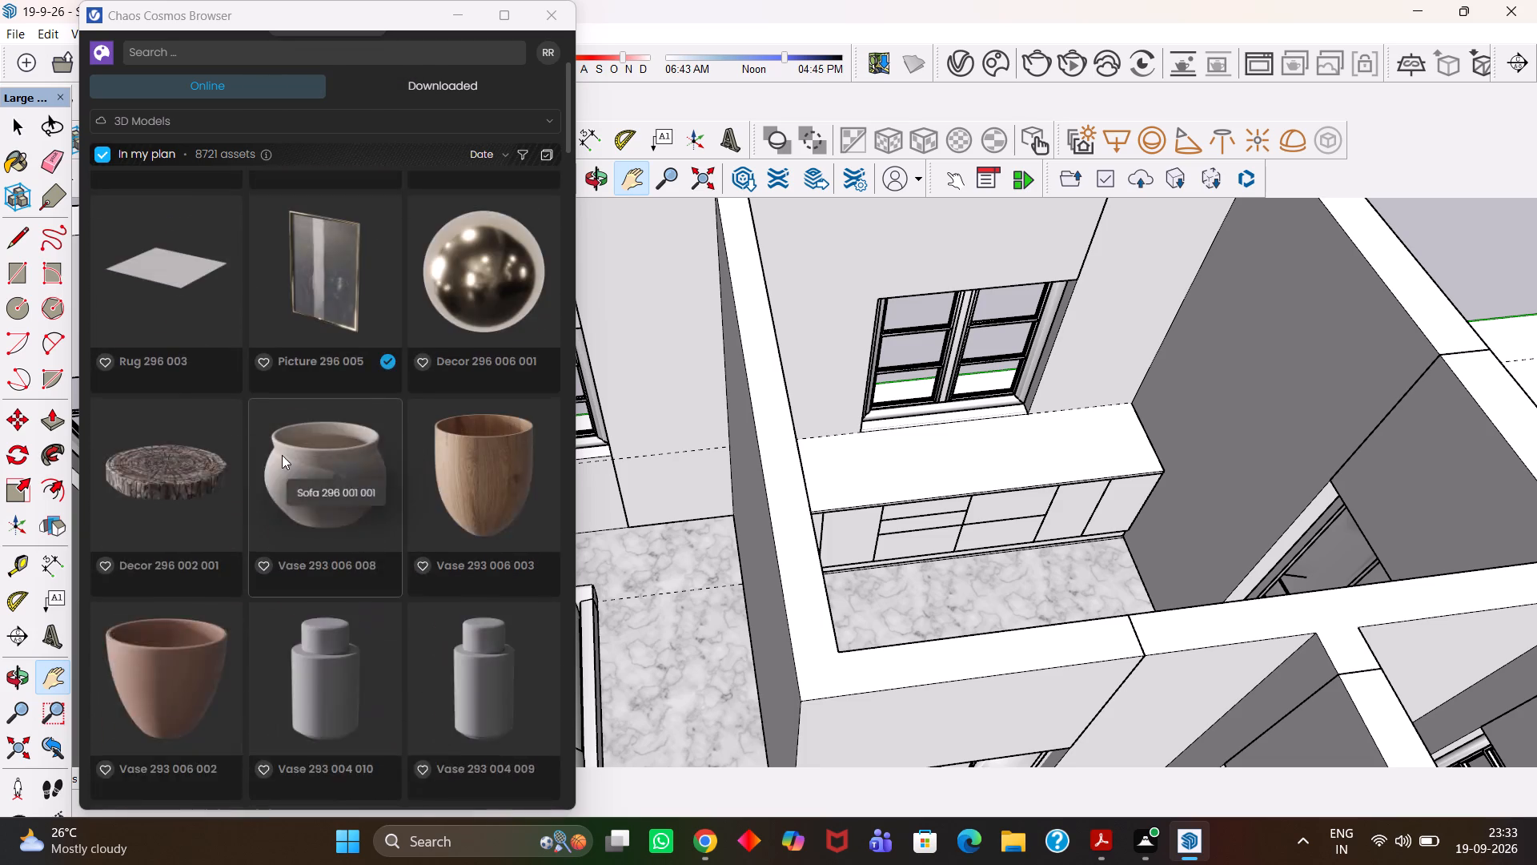
pyautogui.scroll(-4, 282, 455)
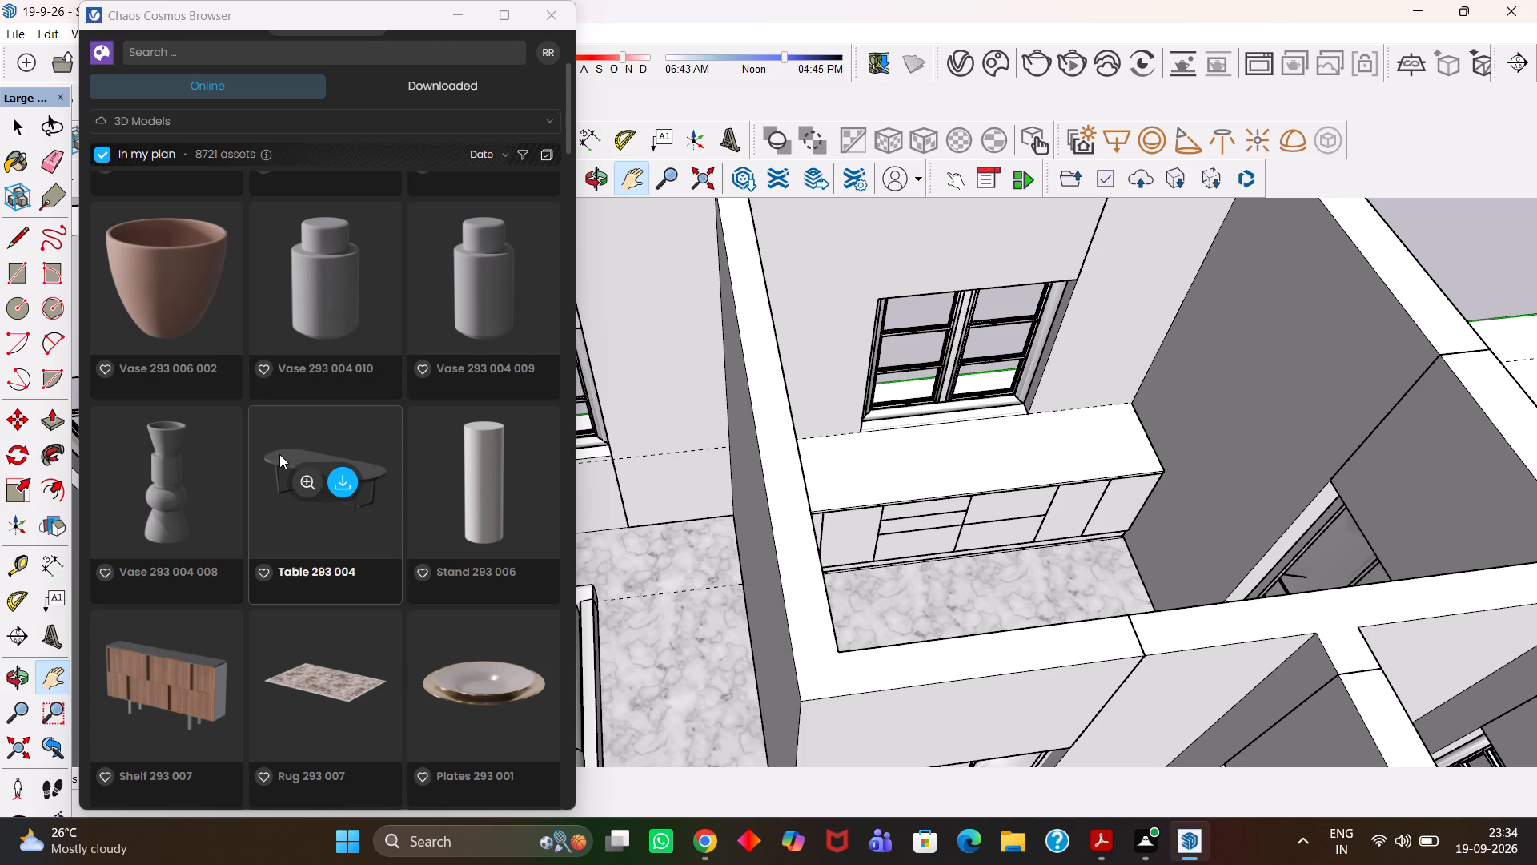
pyautogui.scroll(-7, 338, 458)
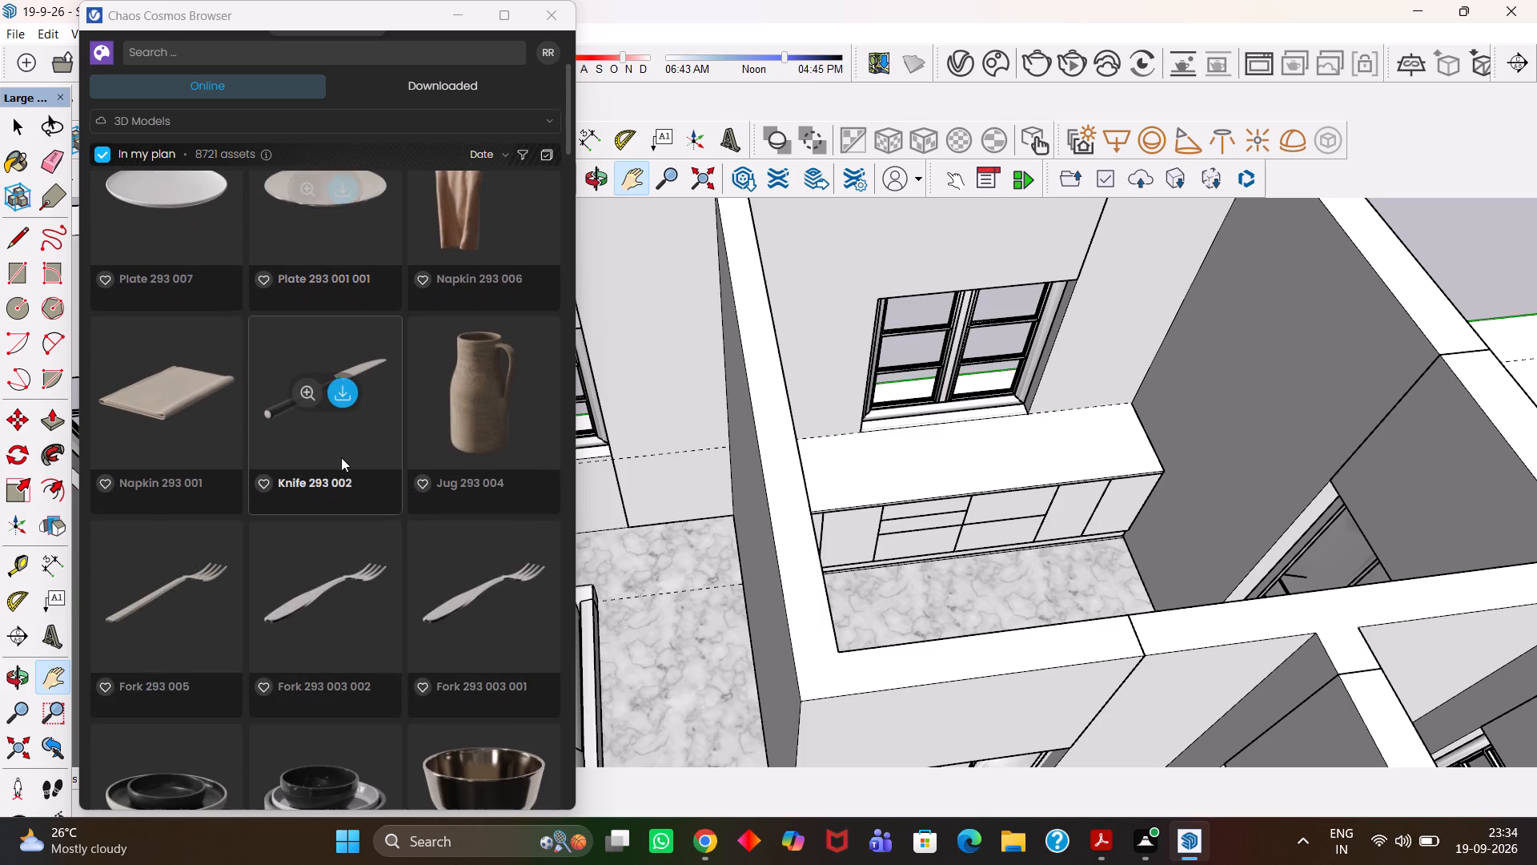
pyautogui.scroll(-6, 341, 457)
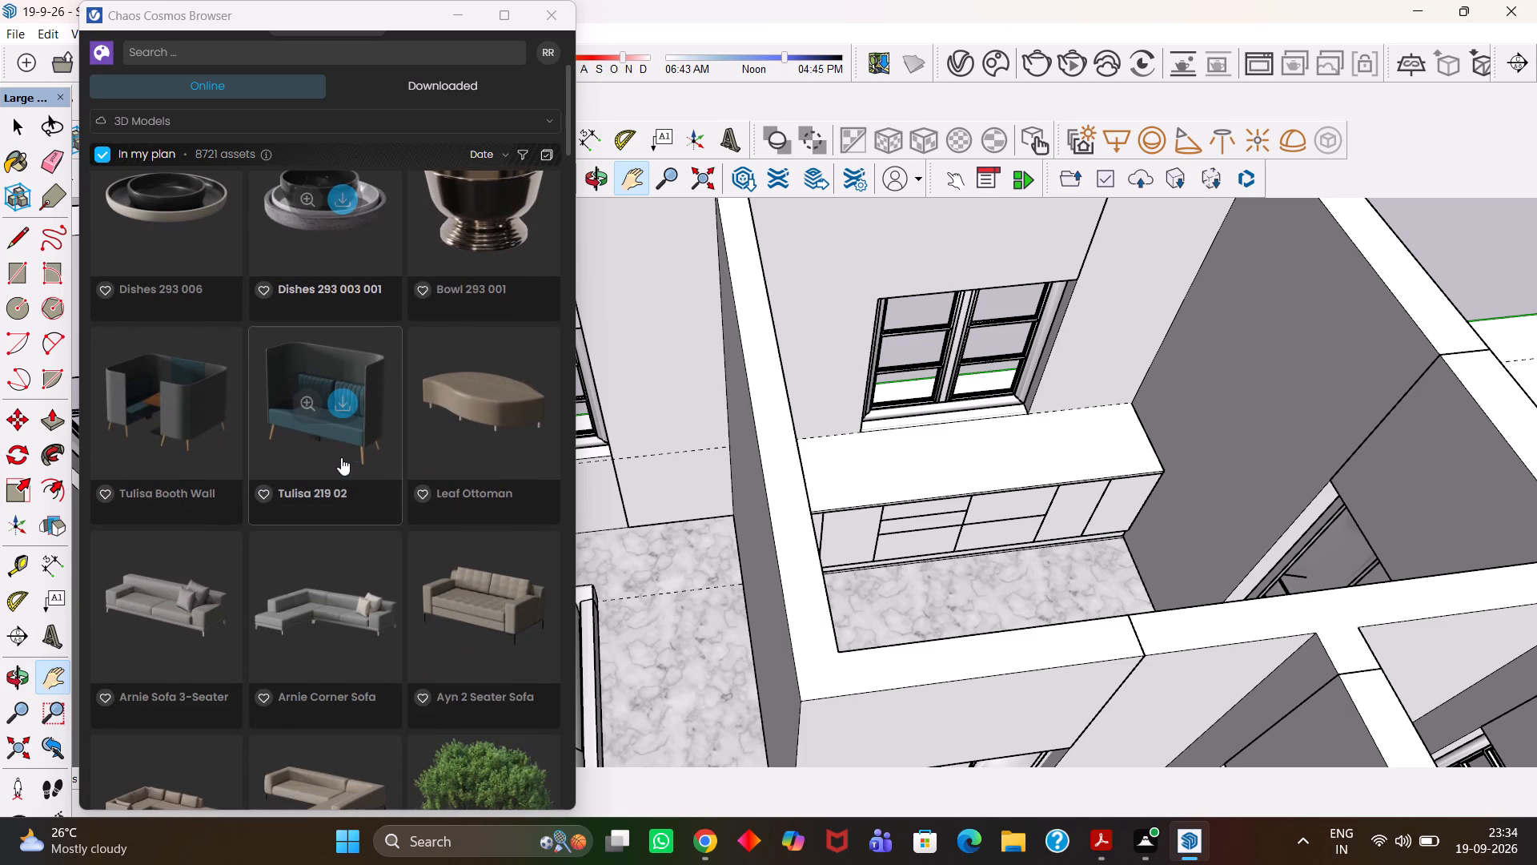
pyautogui.scroll(-6, 341, 457)
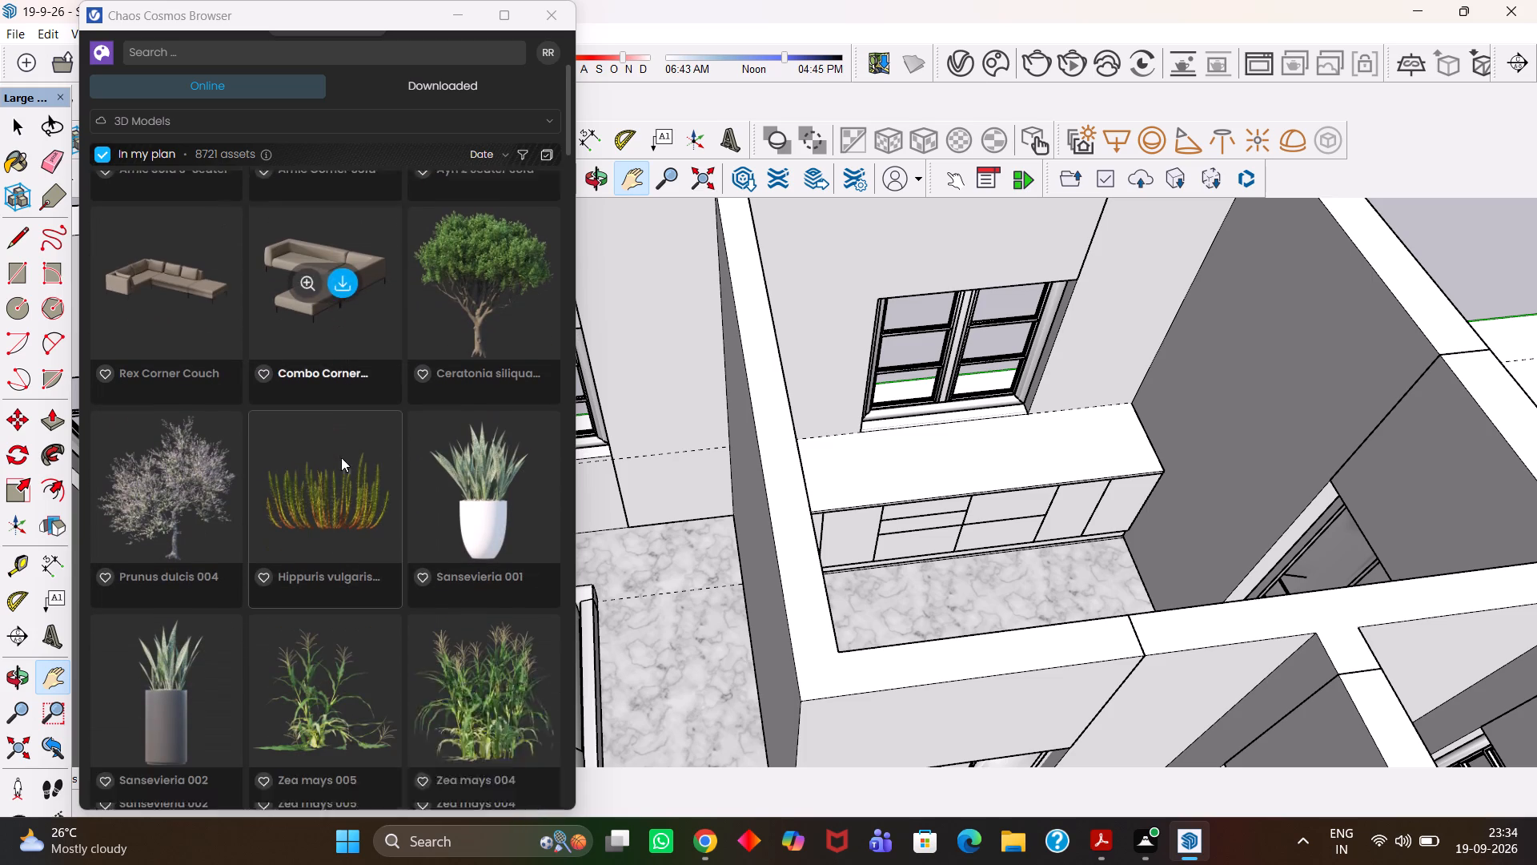
# Look through the Chaos Cosmos vegetation models, from the potted Sansevieria and shrubs through trees, palms and grasses to Mimusops caffra.
pyautogui.scroll(-10, 341, 457)
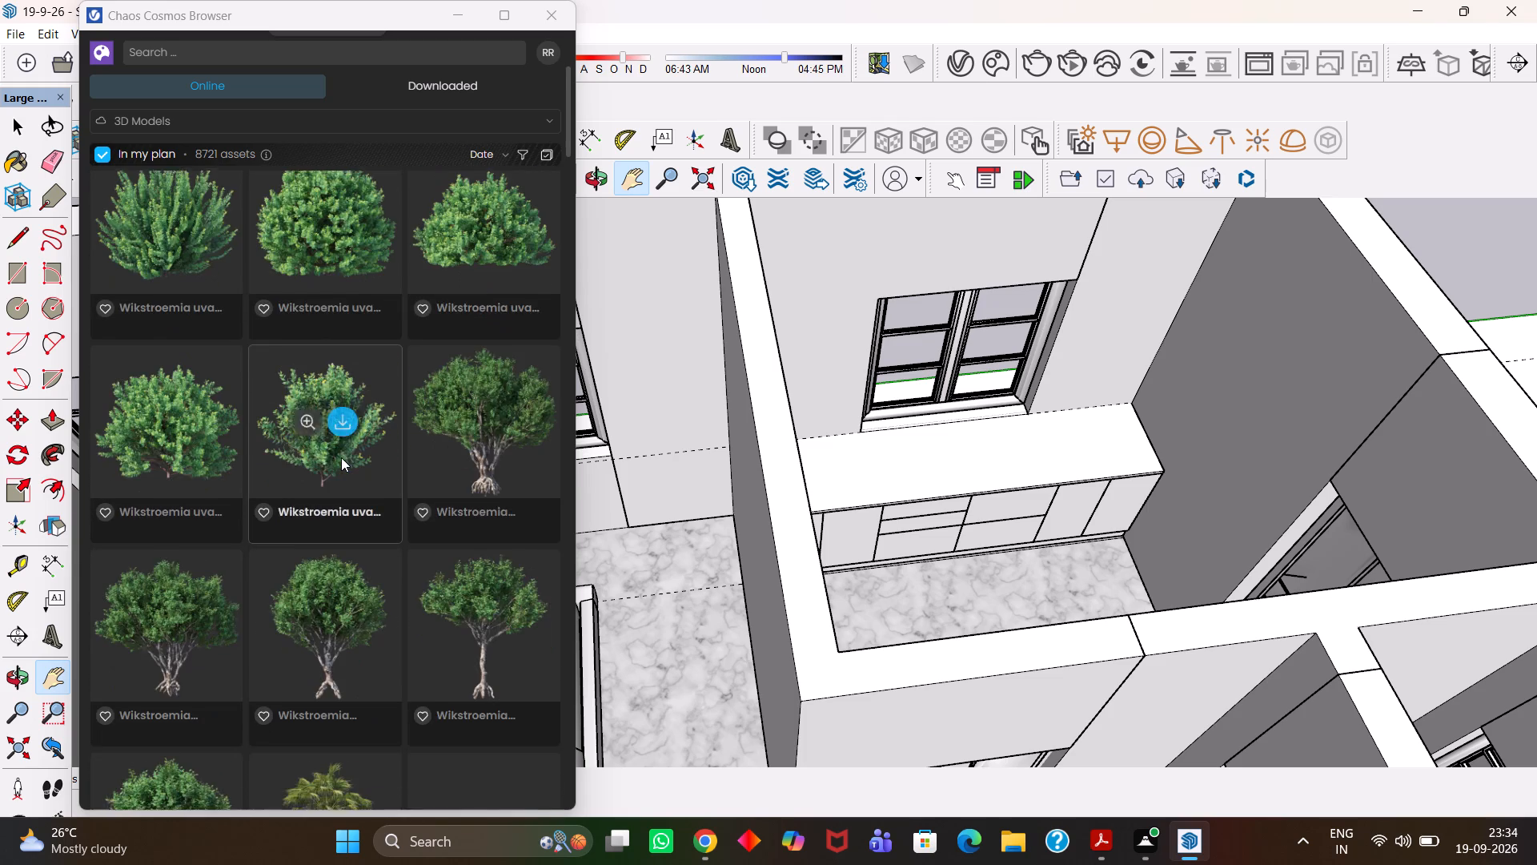
pyautogui.scroll(-11, 341, 457)
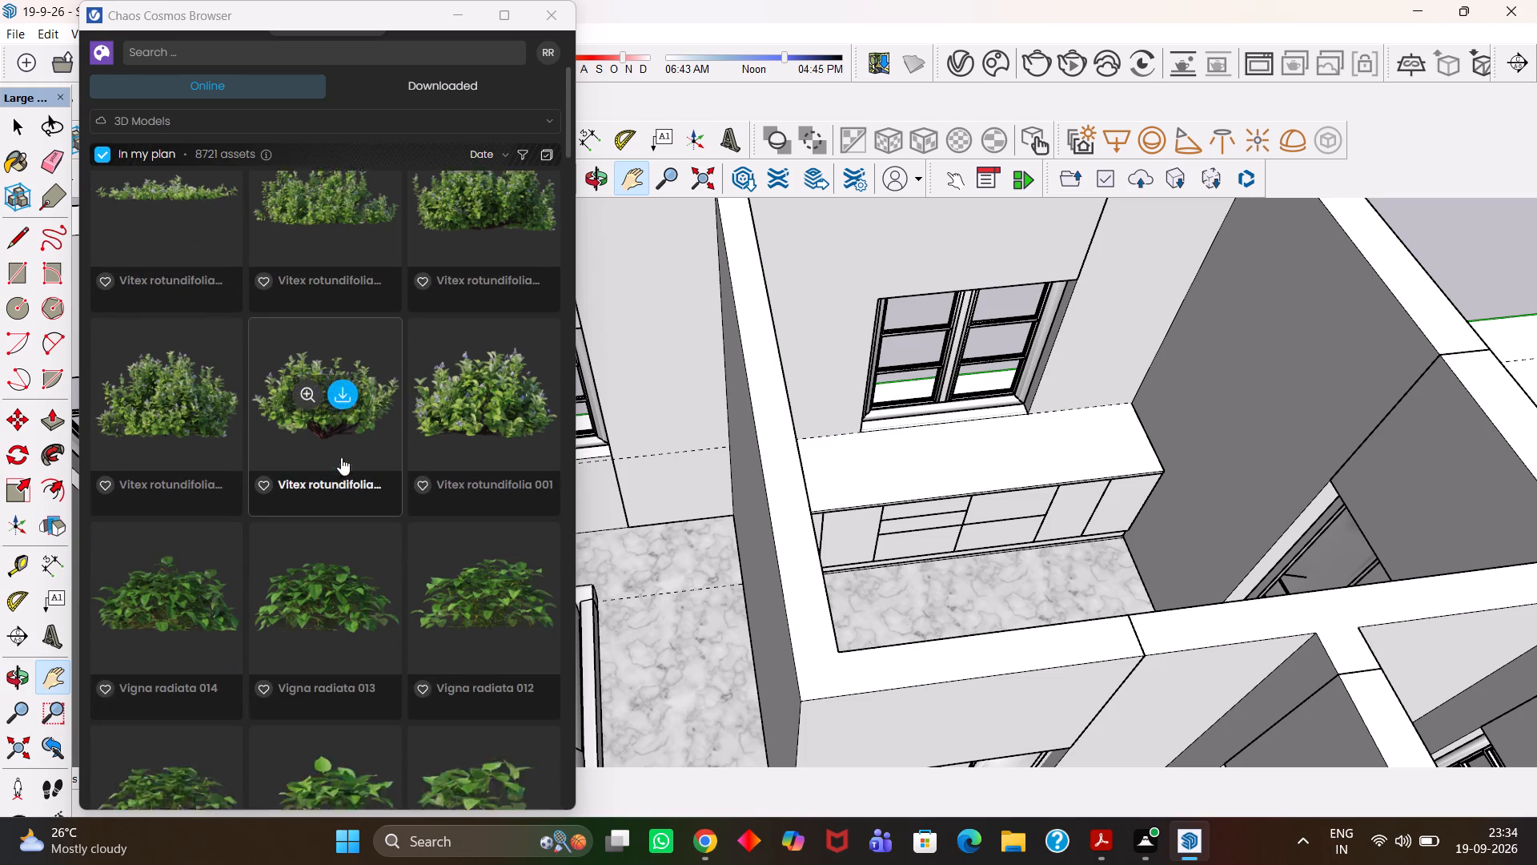
pyautogui.scroll(-10, 341, 457)
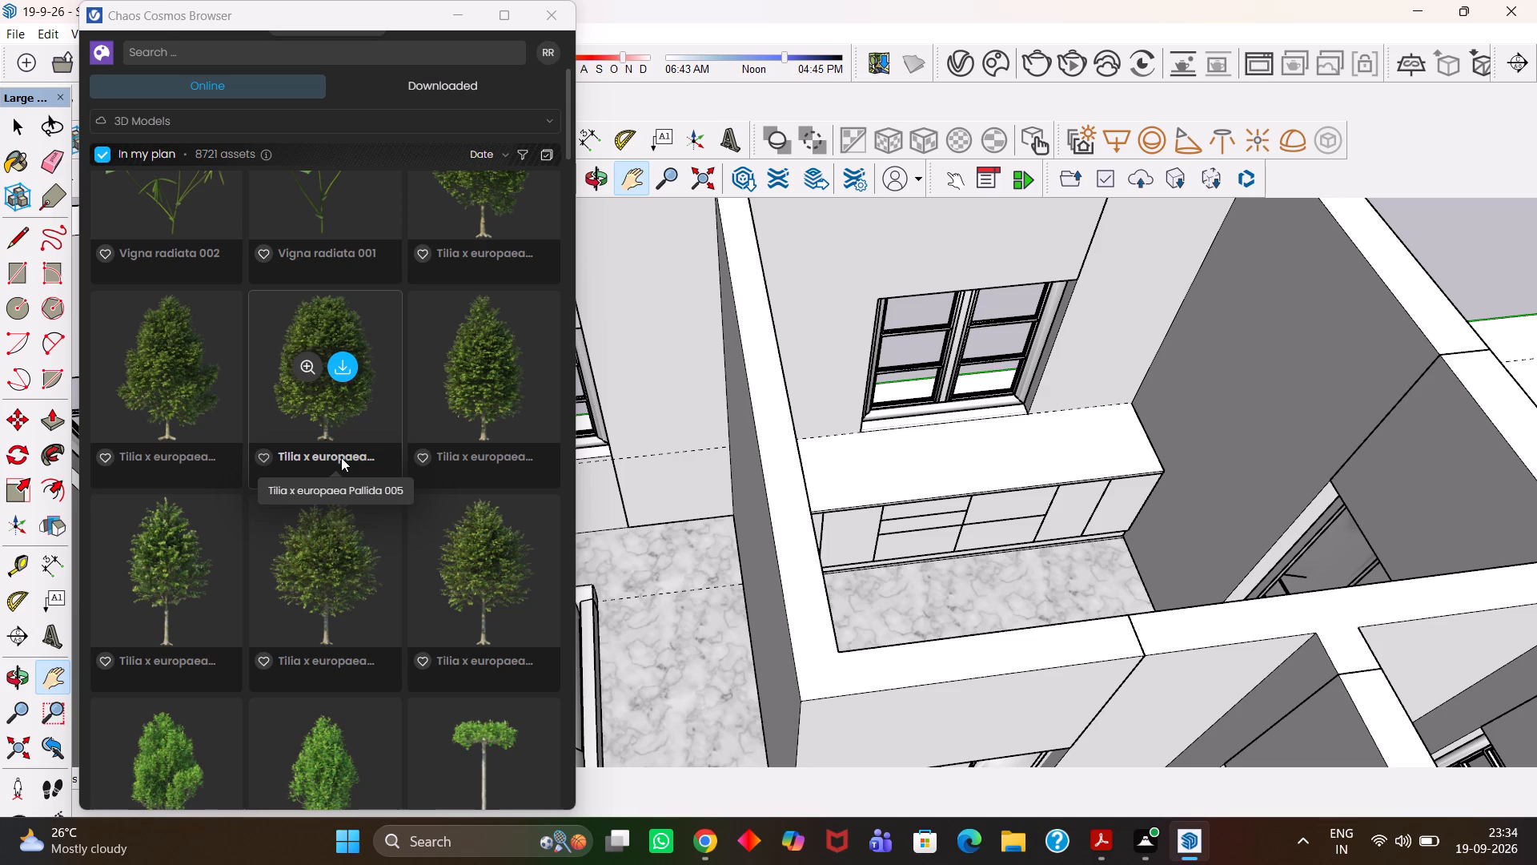
pyautogui.scroll(-4, 341, 457)
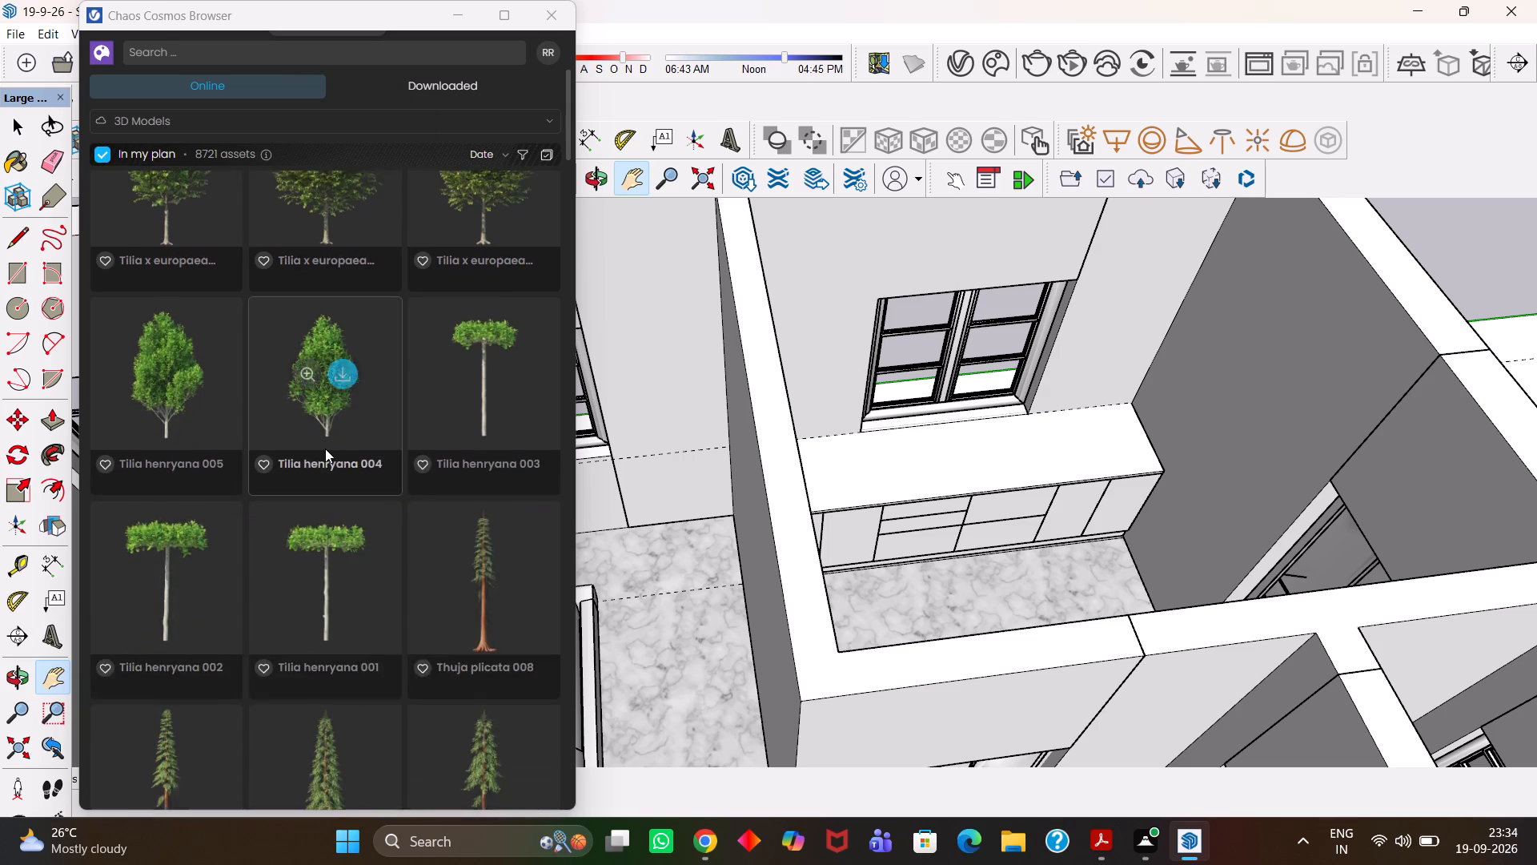
pyautogui.scroll(-14, 325, 449)
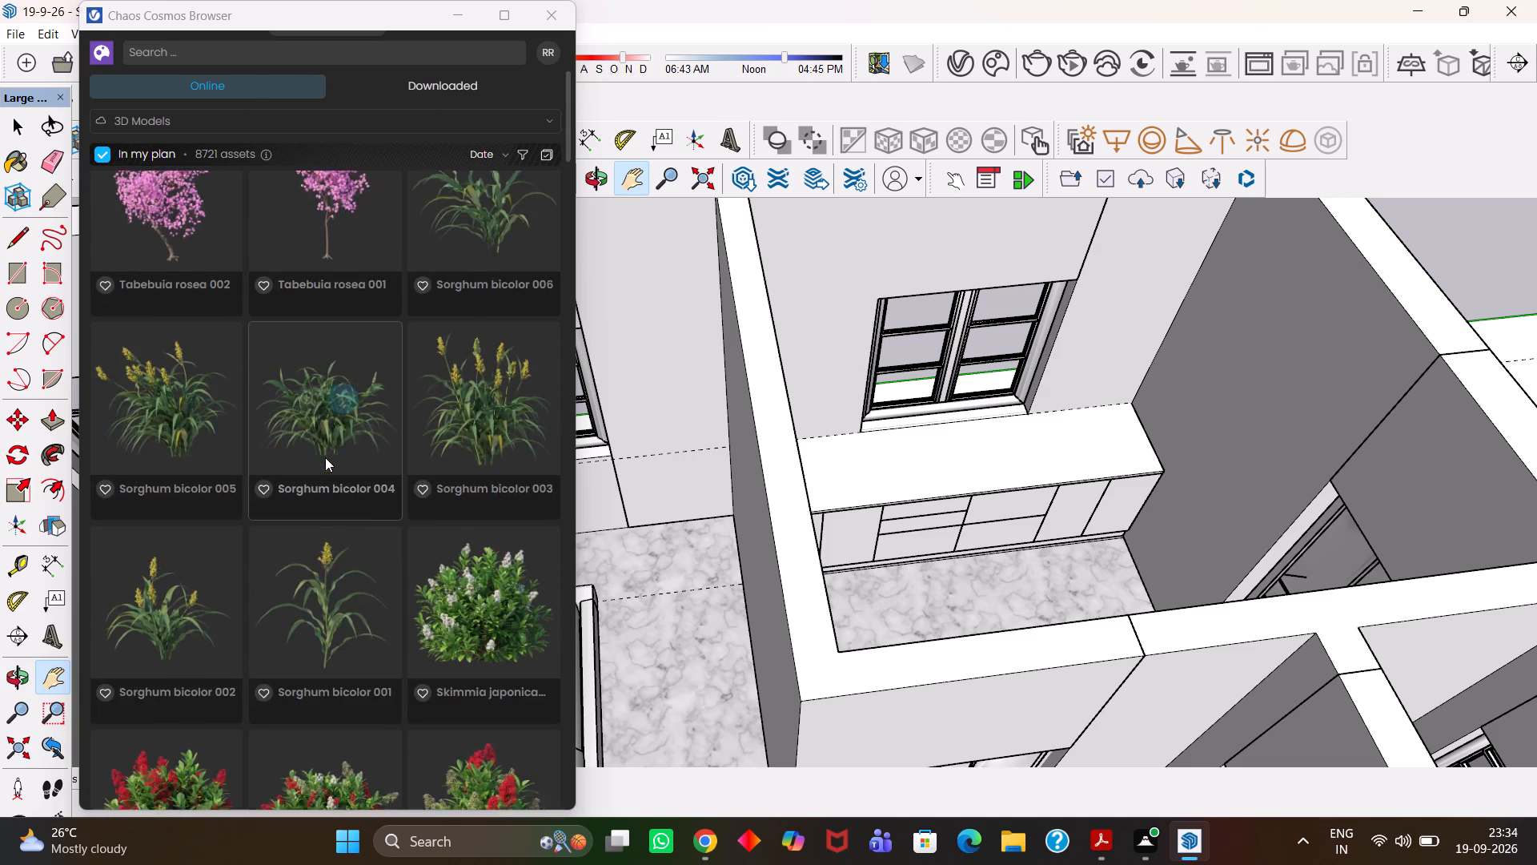
pyautogui.scroll(-16, 325, 457)
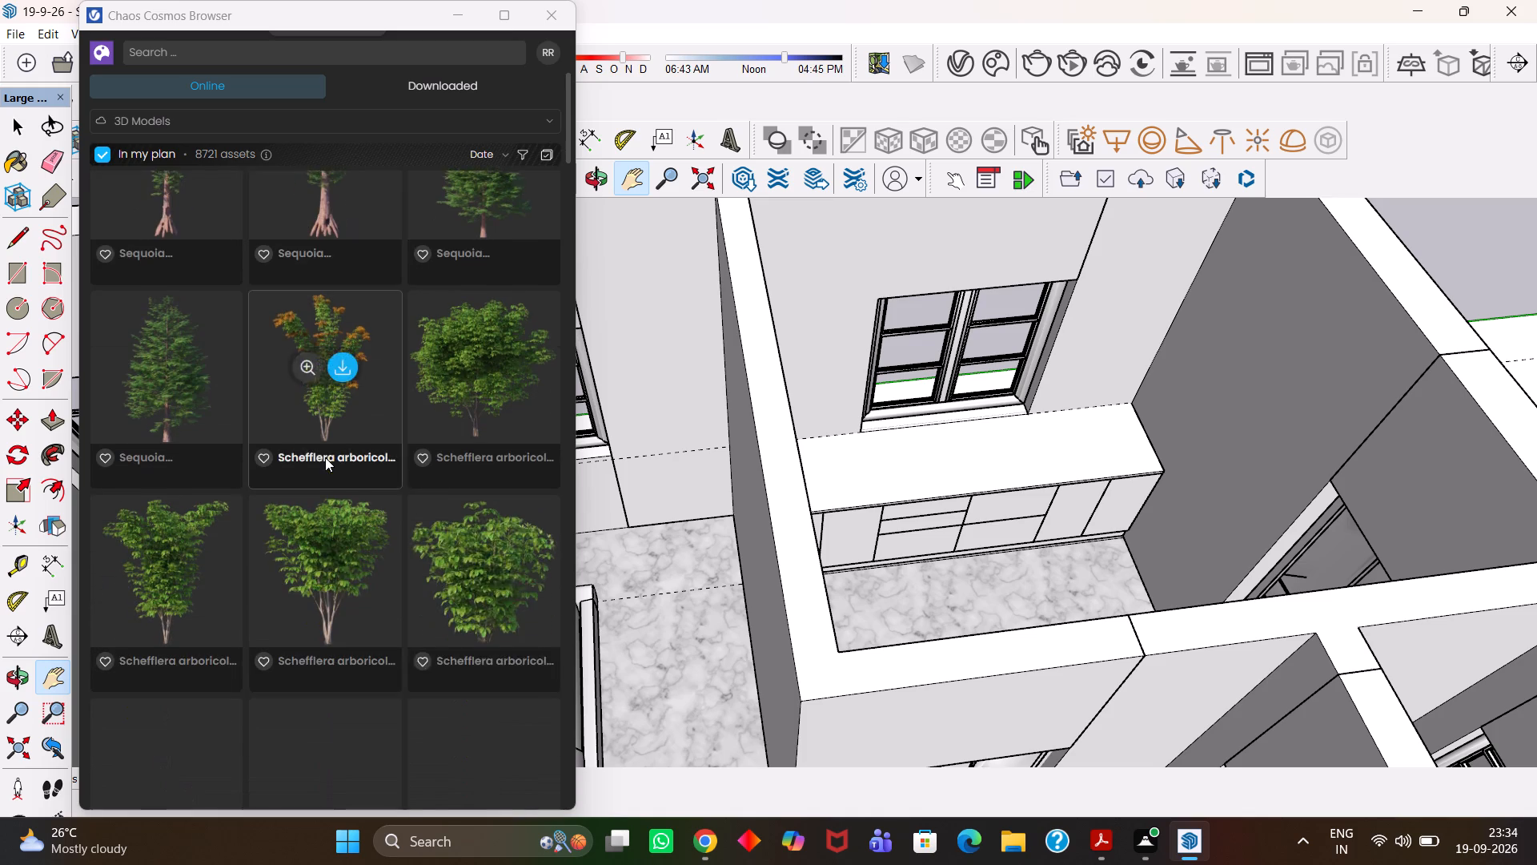
pyautogui.scroll(-6, 325, 457)
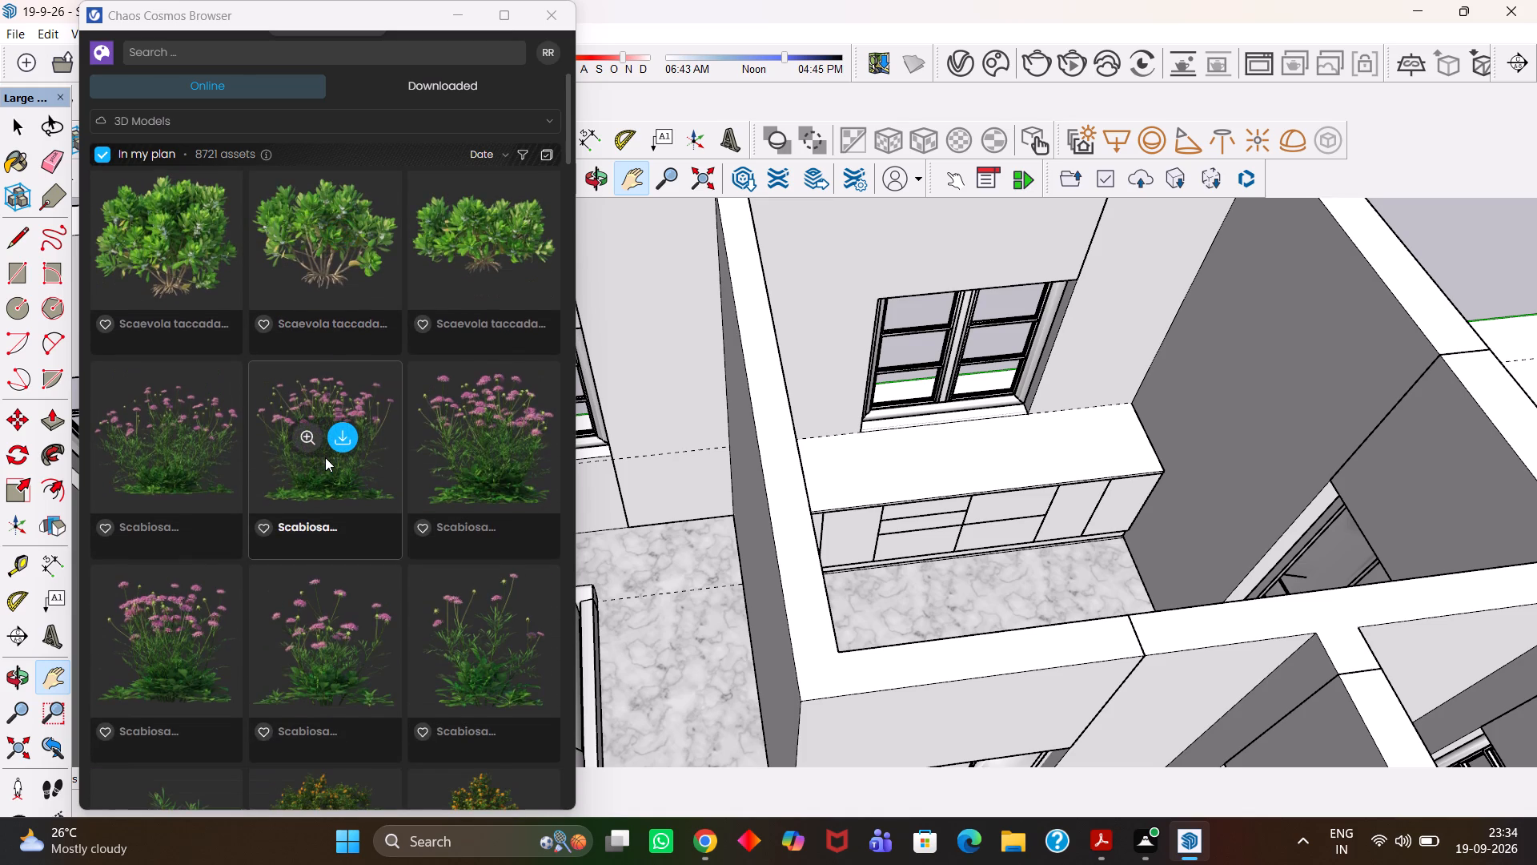
pyautogui.scroll(-5, 325, 457)
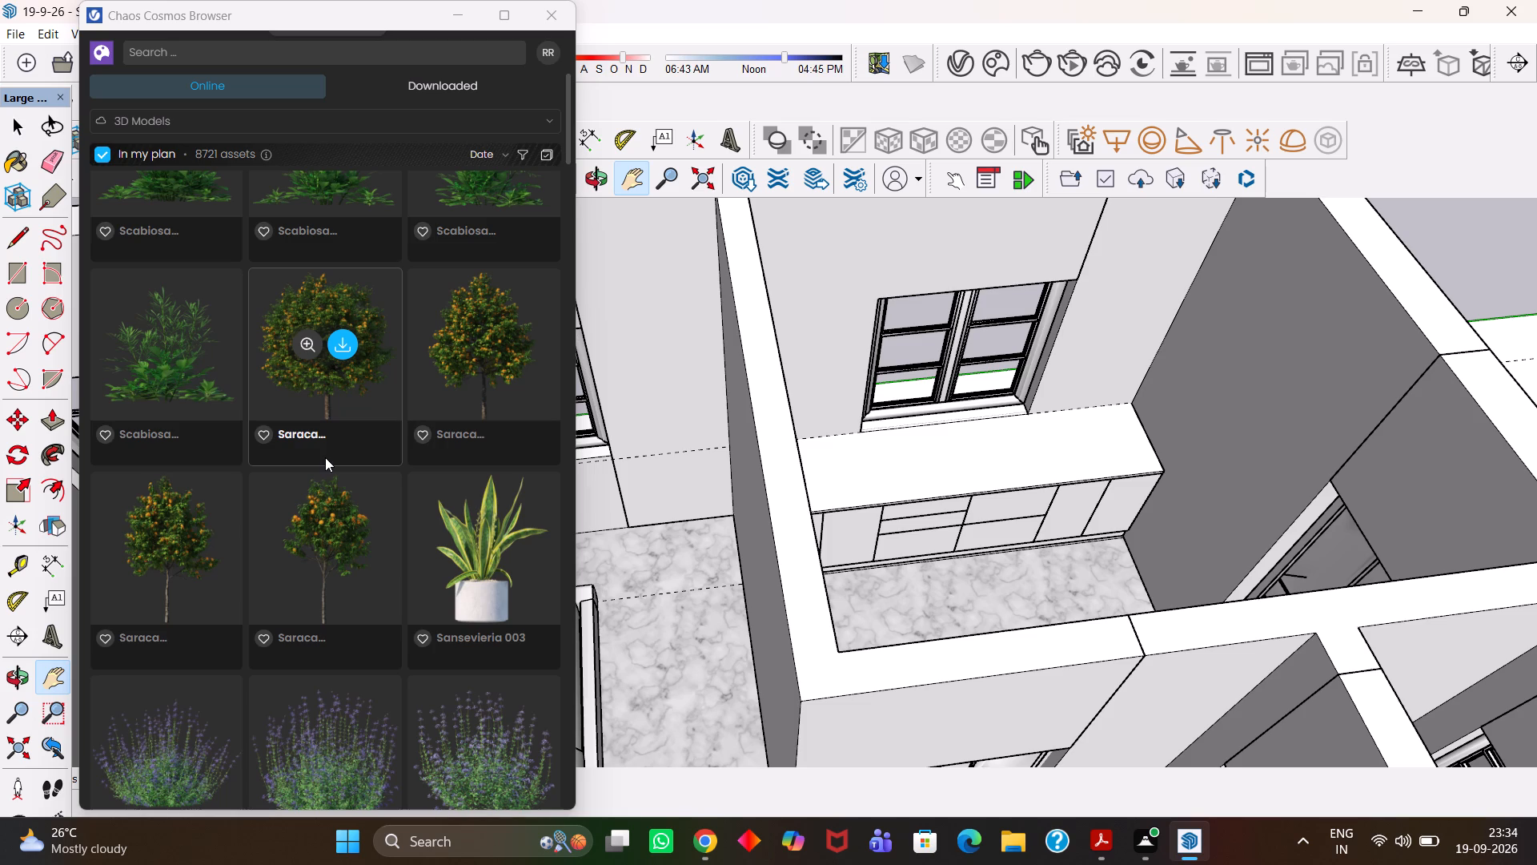
pyautogui.scroll(-17, 325, 473)
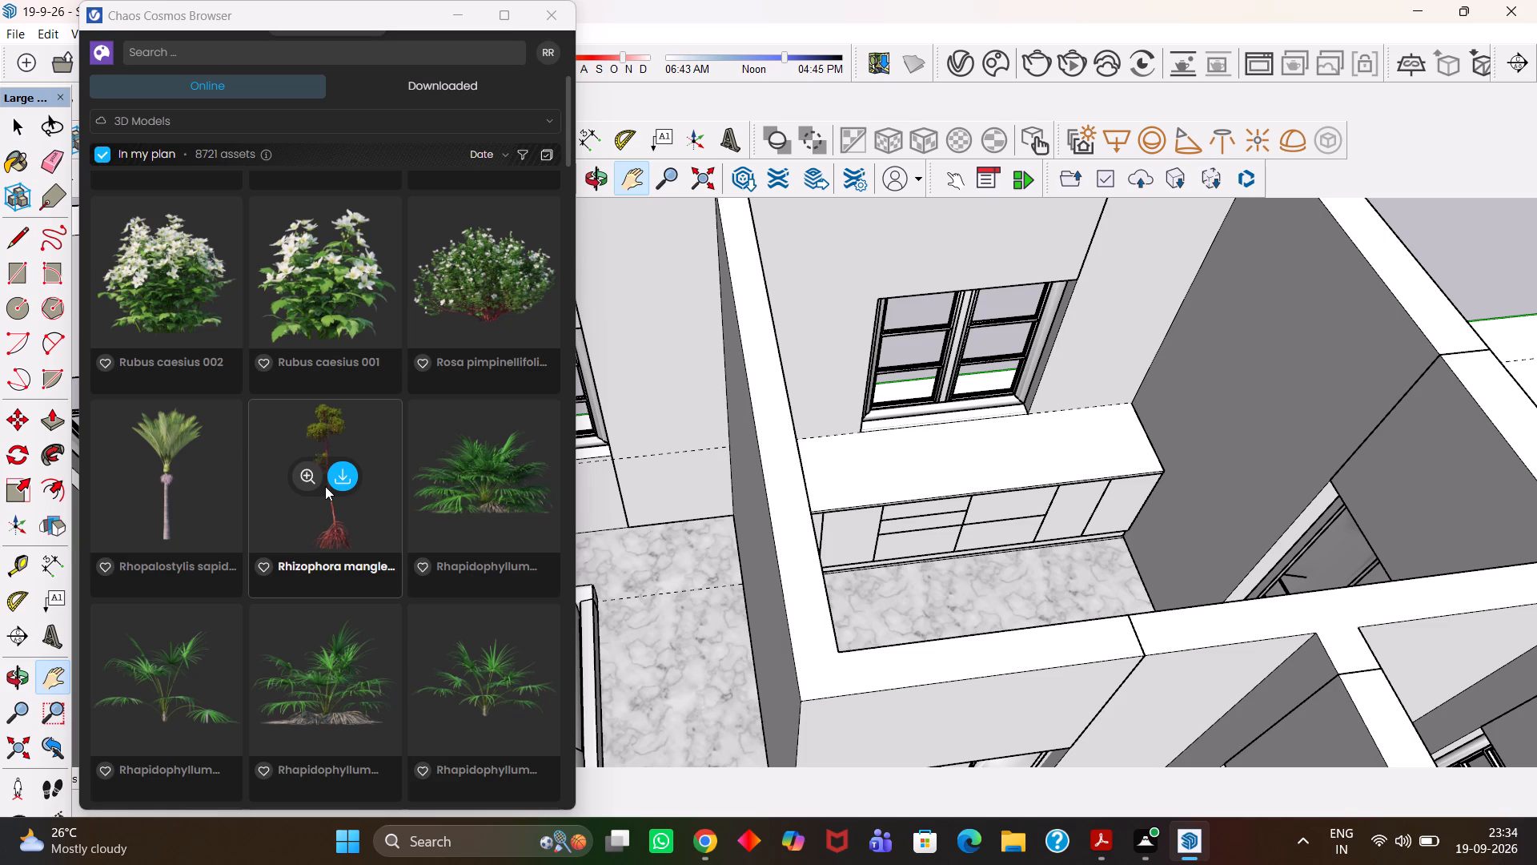
pyautogui.scroll(-5, 325, 486)
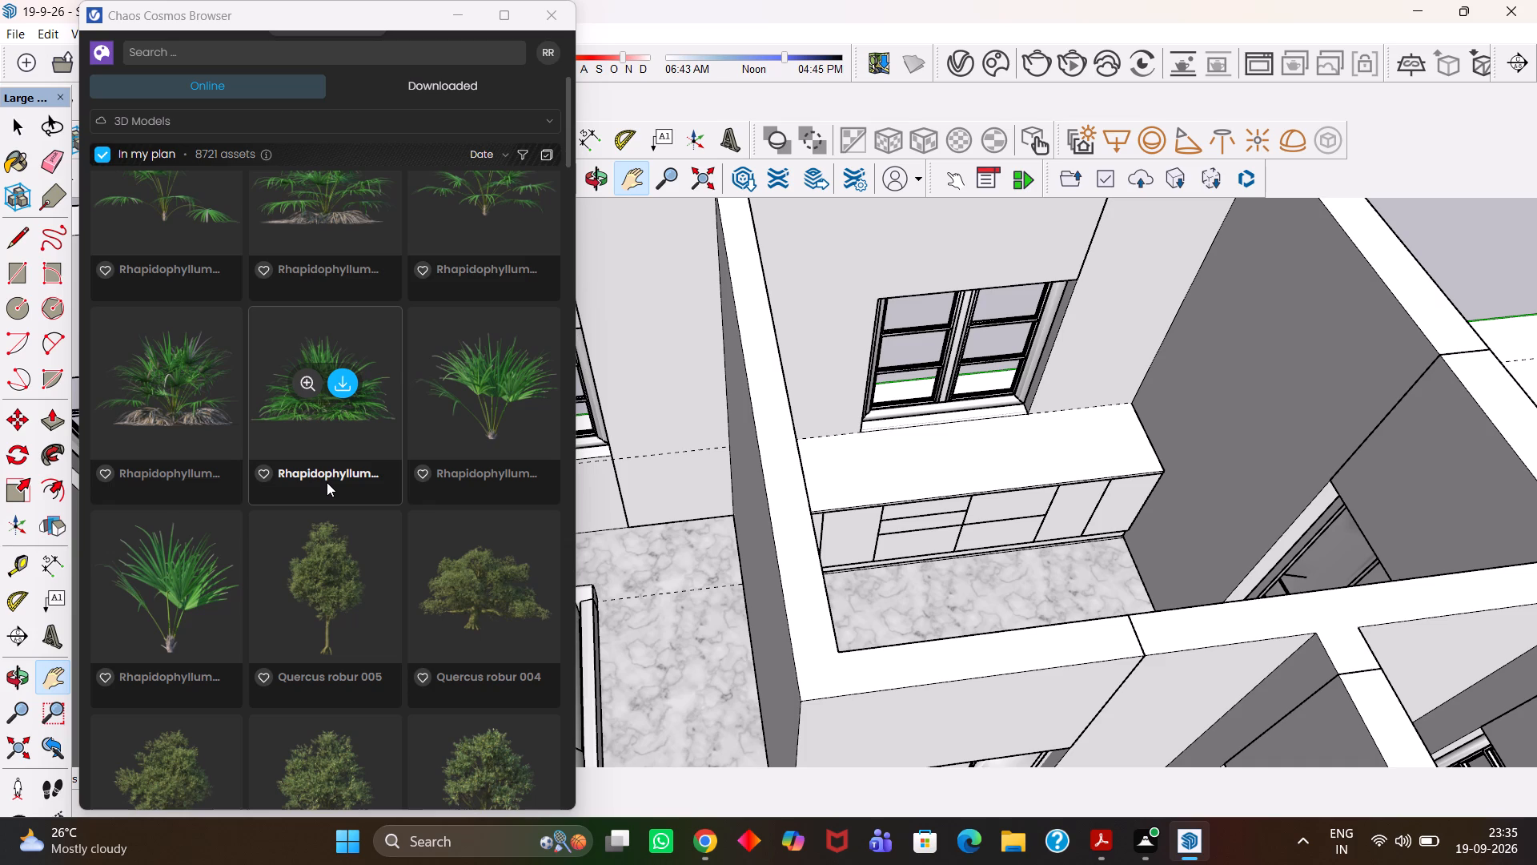
pyautogui.scroll(-1, 327, 482)
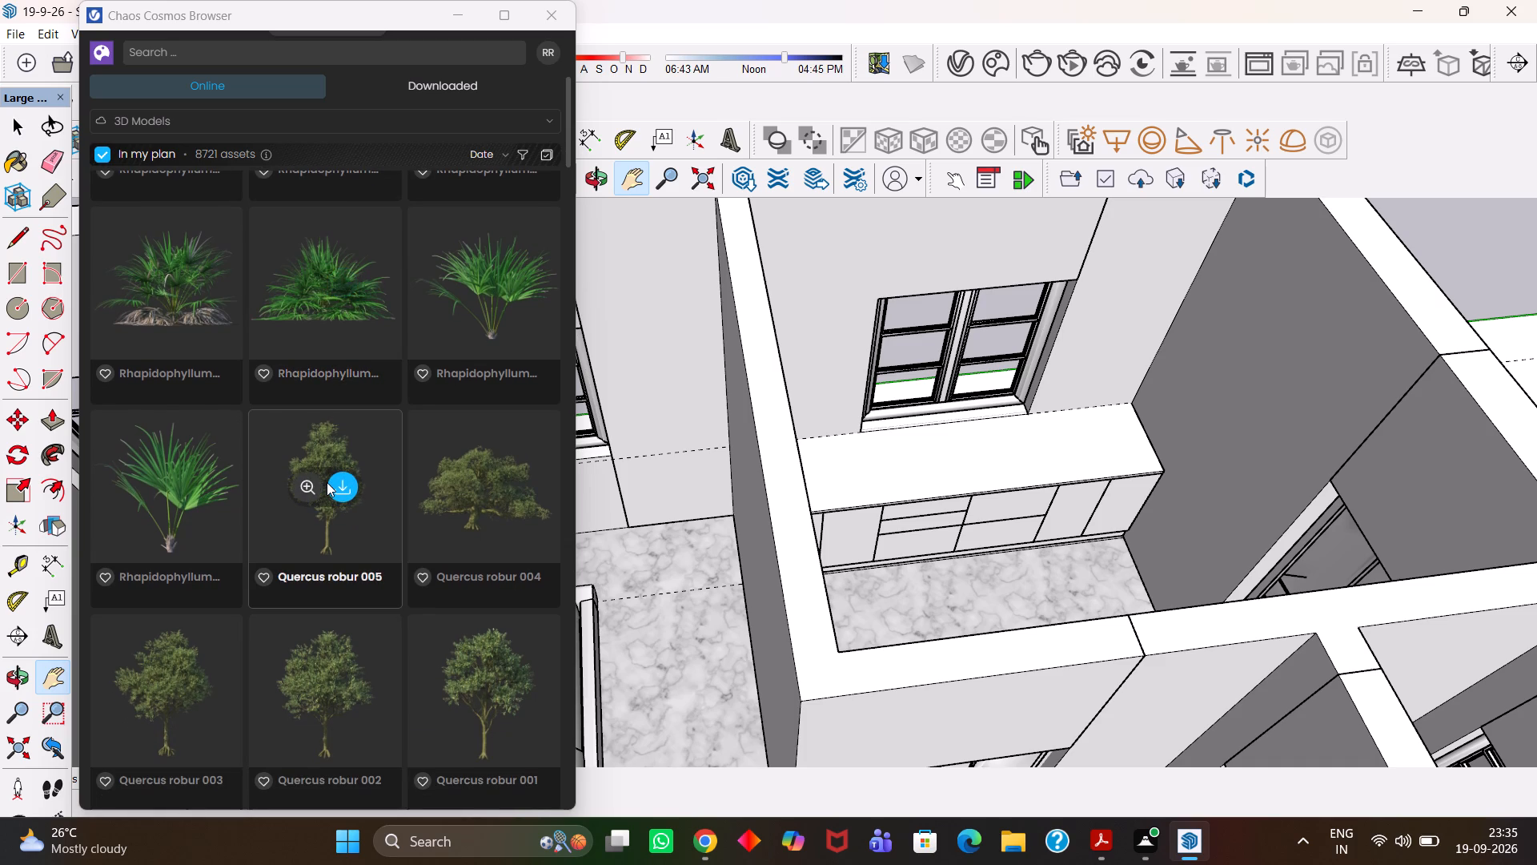
pyautogui.scroll(-2, 327, 482)
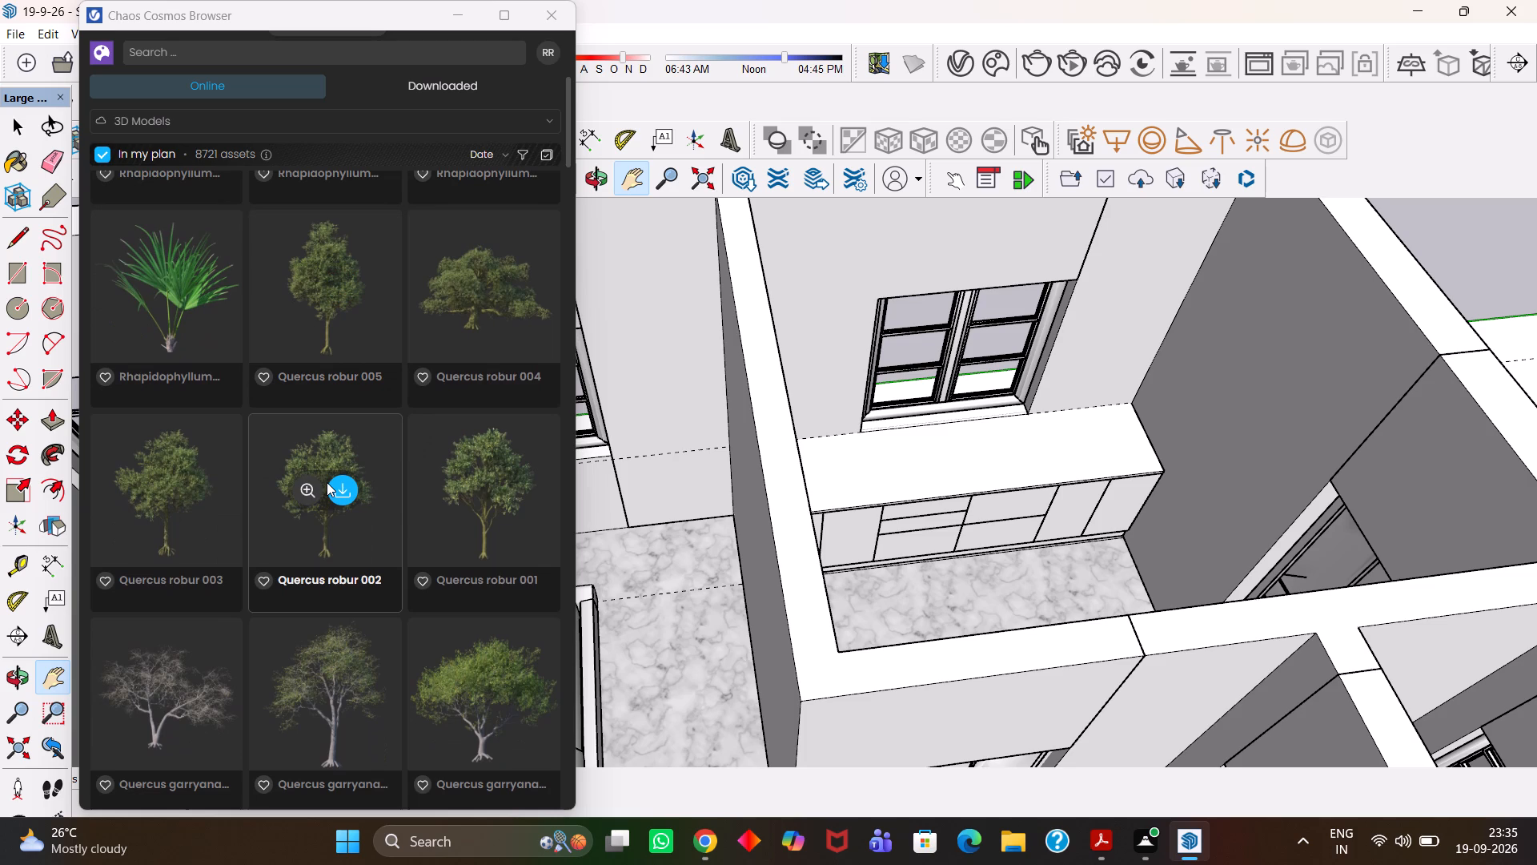
pyautogui.scroll(-1, 327, 482)
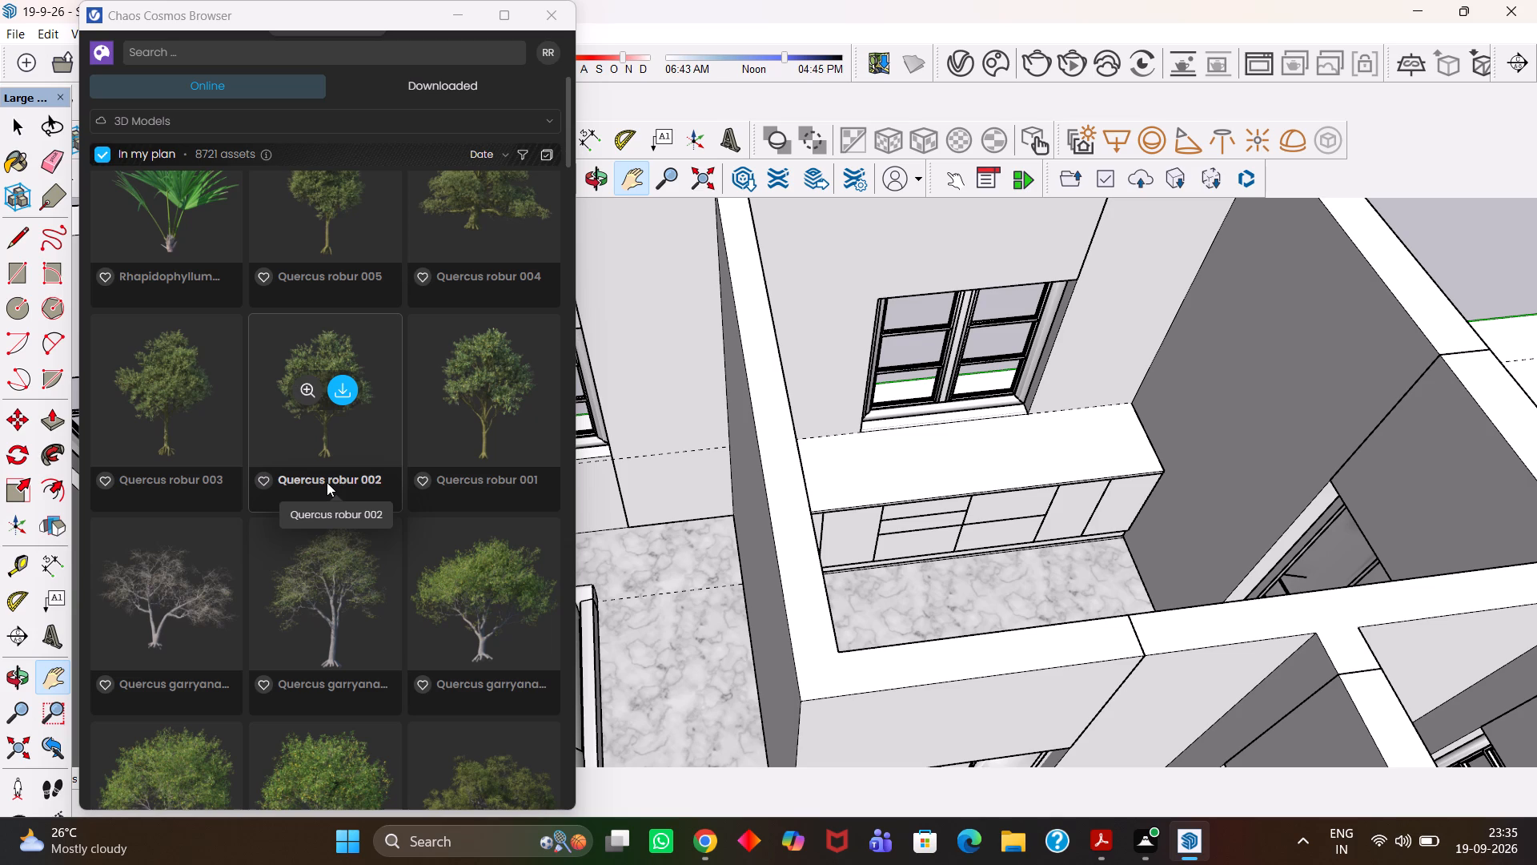
pyautogui.scroll(-3, 290, 497)
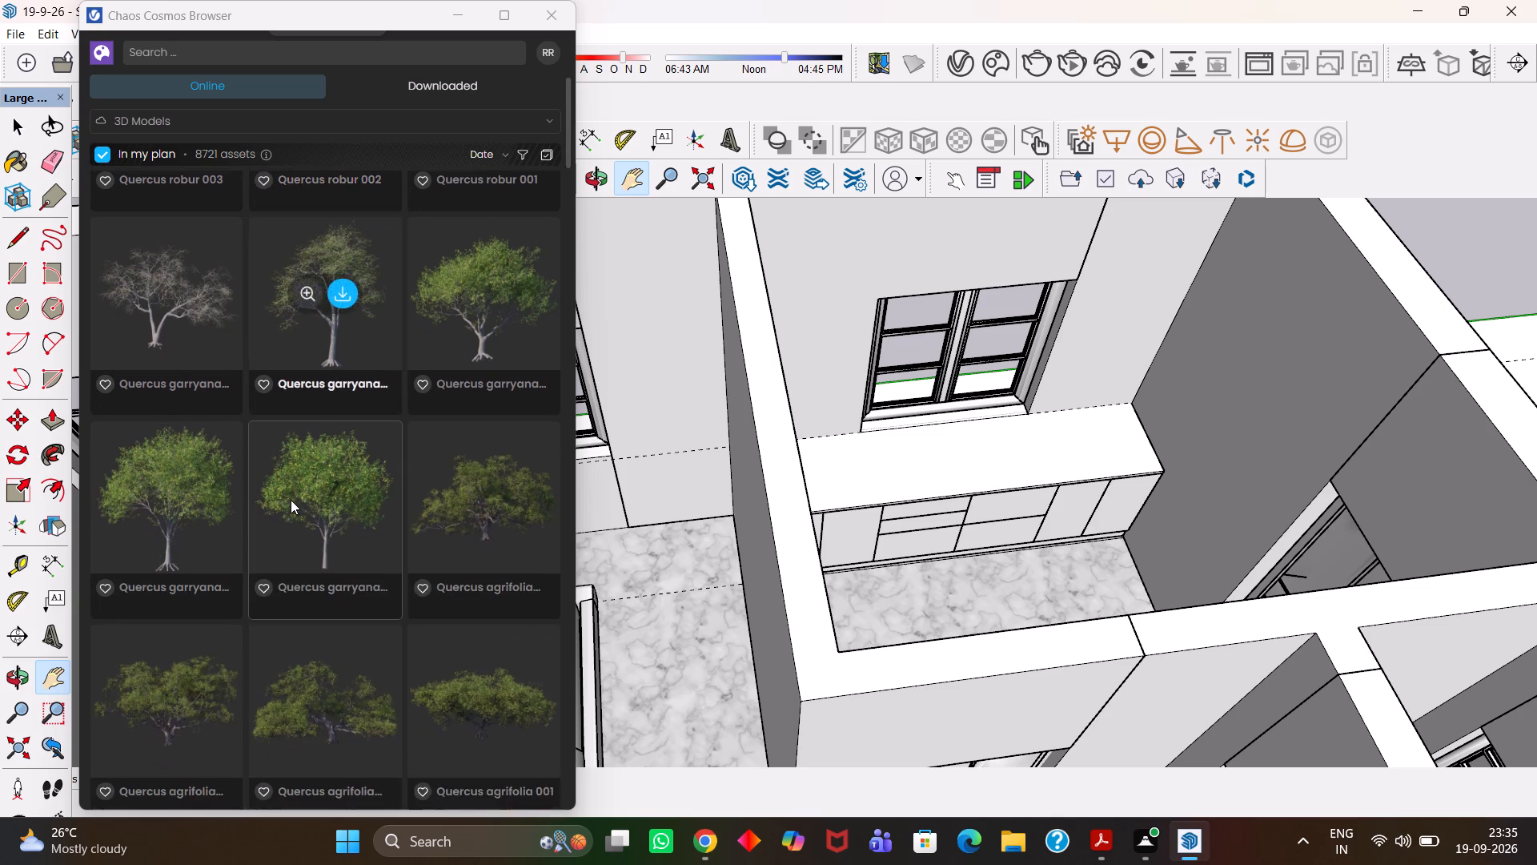
pyautogui.scroll(-9, 291, 500)
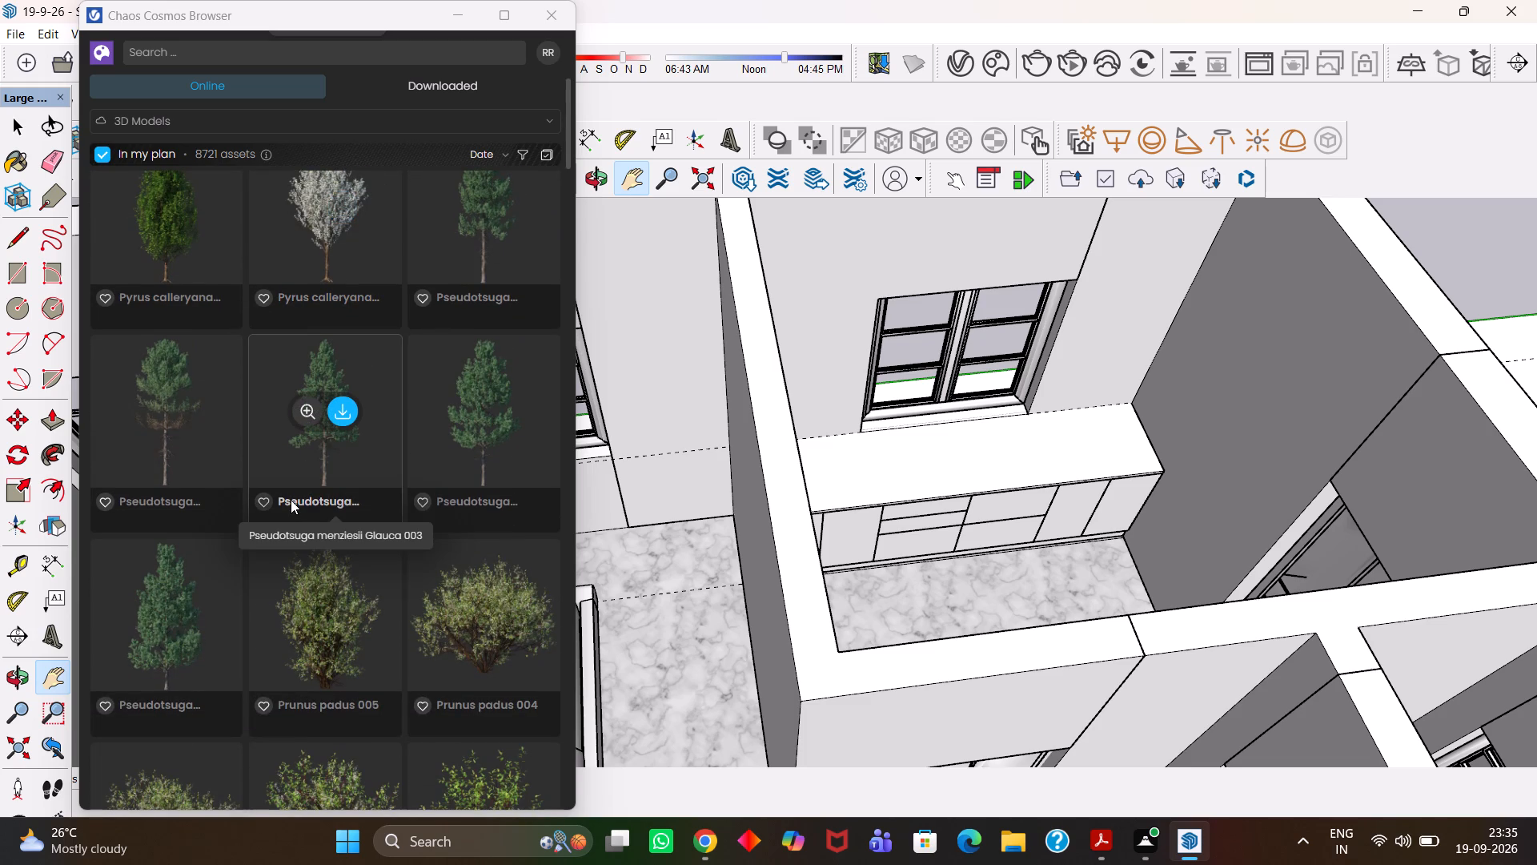
pyautogui.scroll(-2, 291, 500)
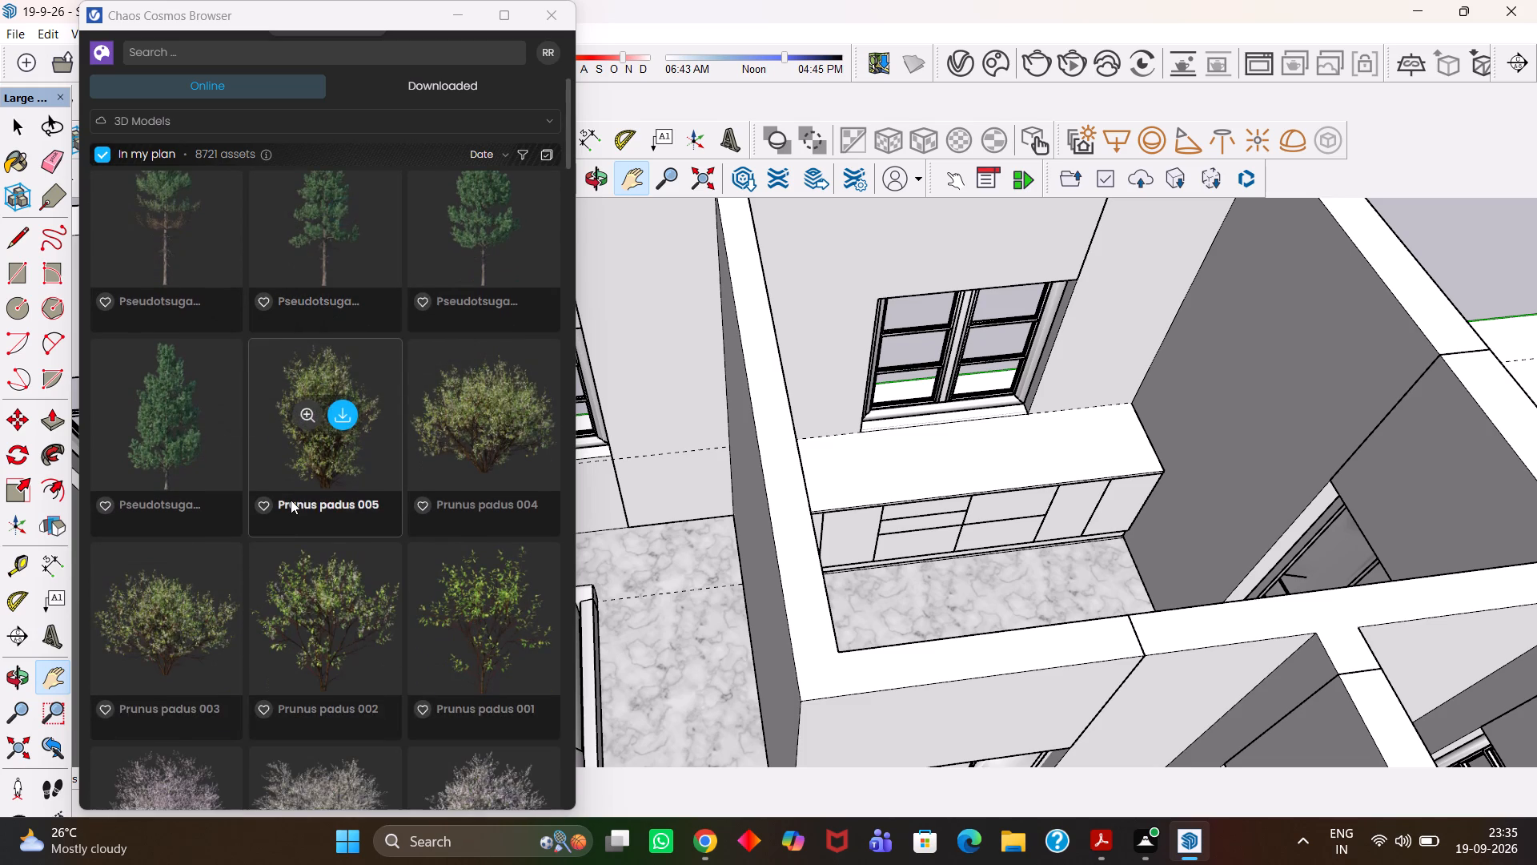
pyautogui.scroll(-10, 291, 500)
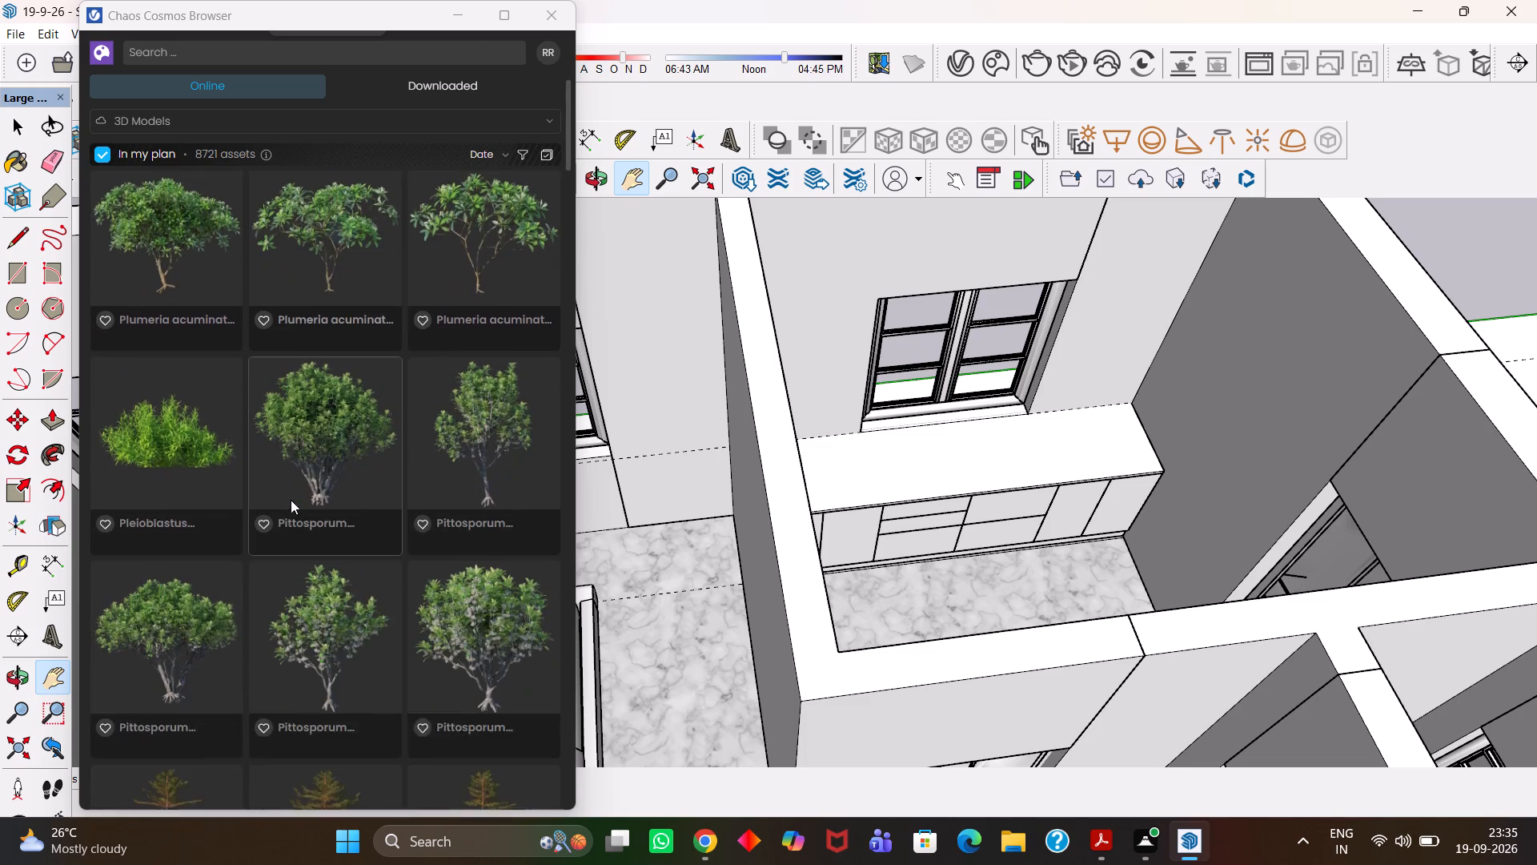
pyautogui.scroll(-15, 291, 500)
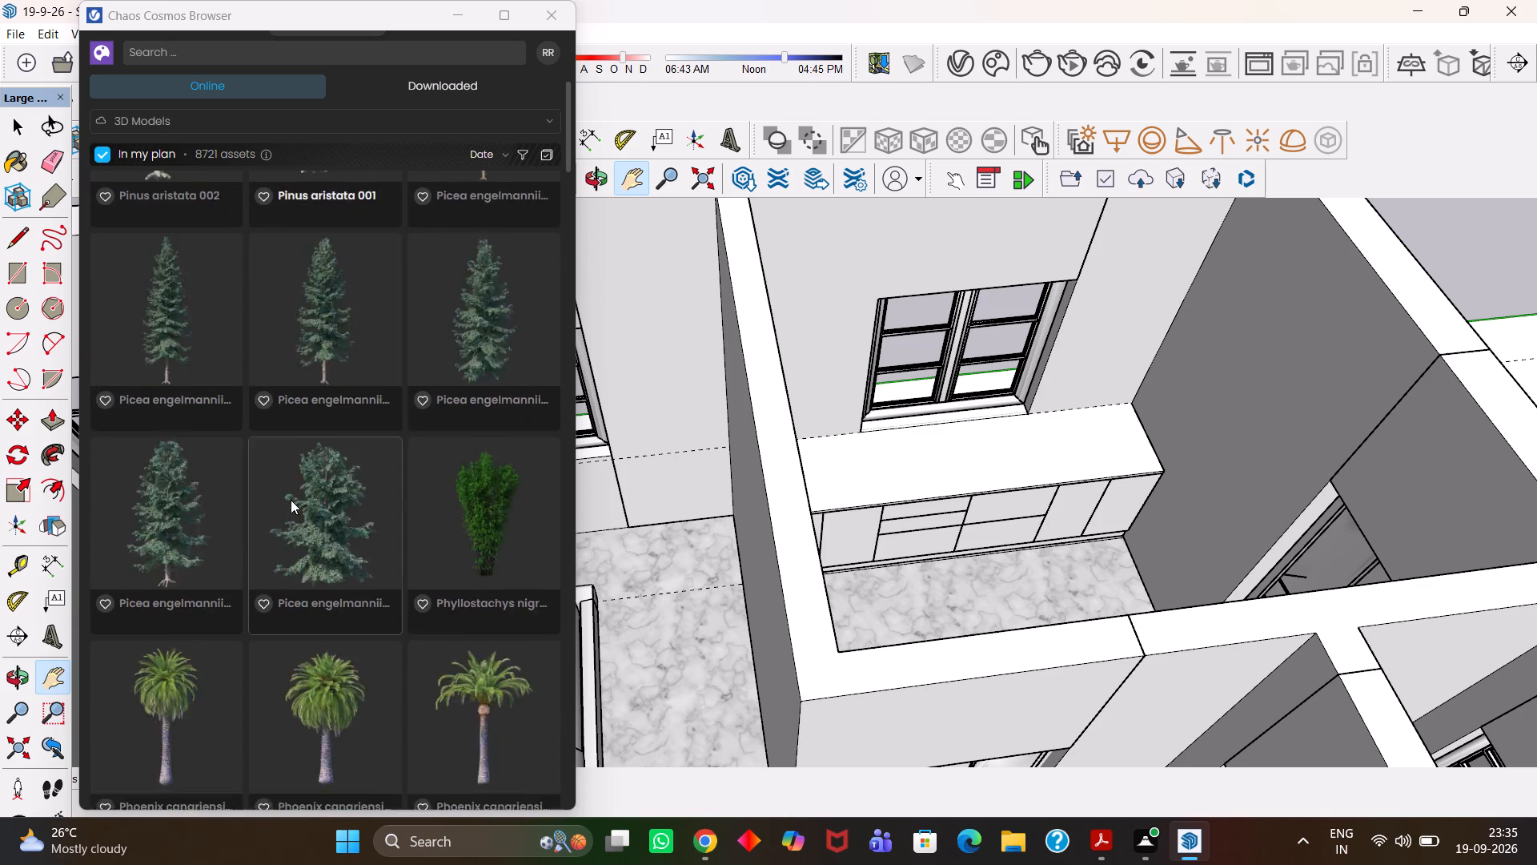
pyautogui.scroll(-17, 291, 500)
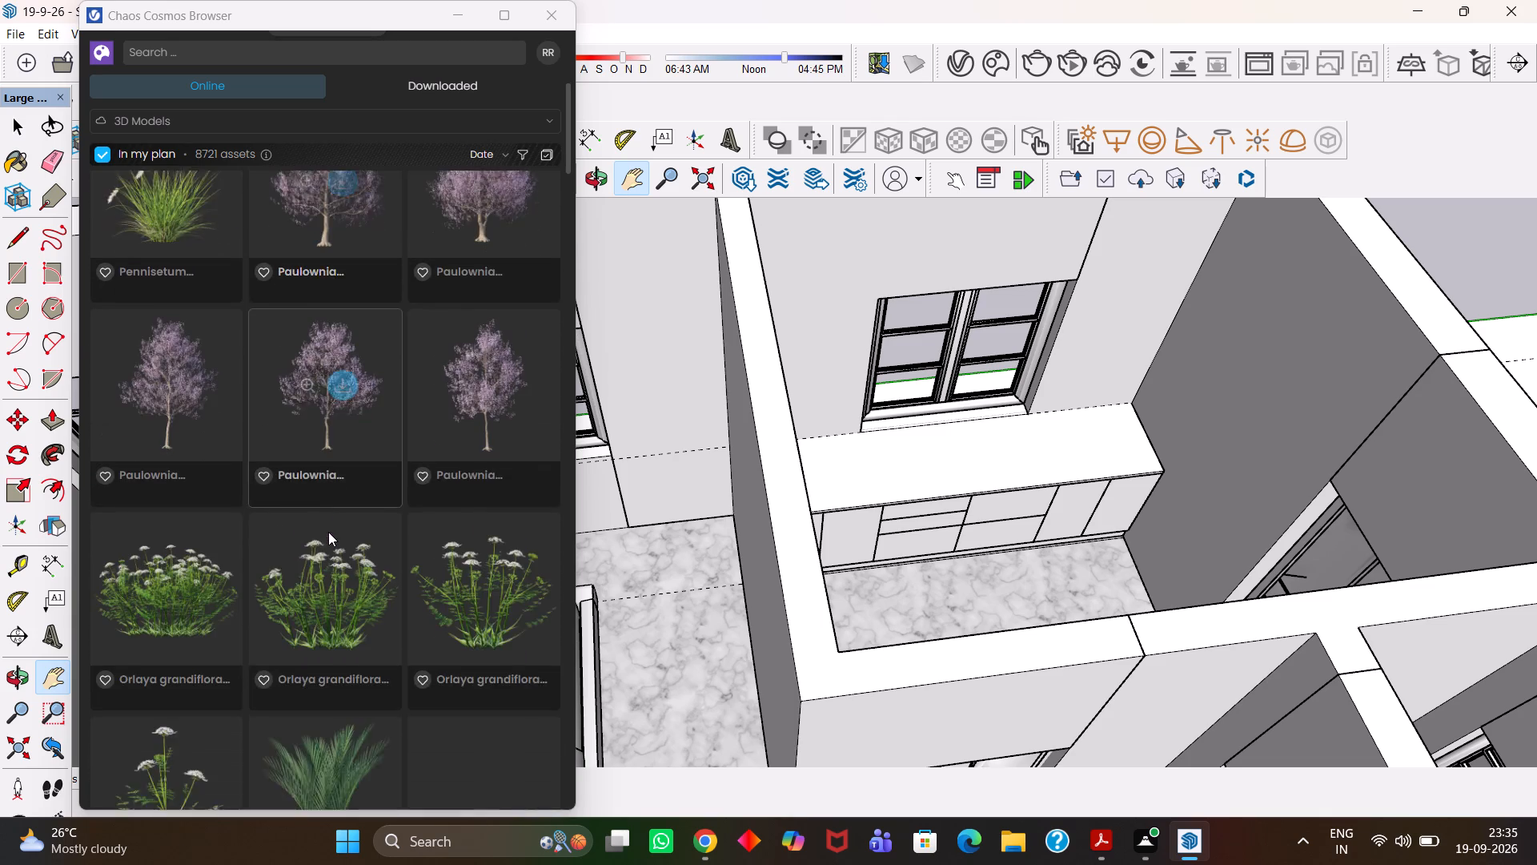
pyautogui.scroll(-11, 328, 532)
pyautogui.scroll(1, 328, 532)
pyautogui.scroll(-3, 328, 532)
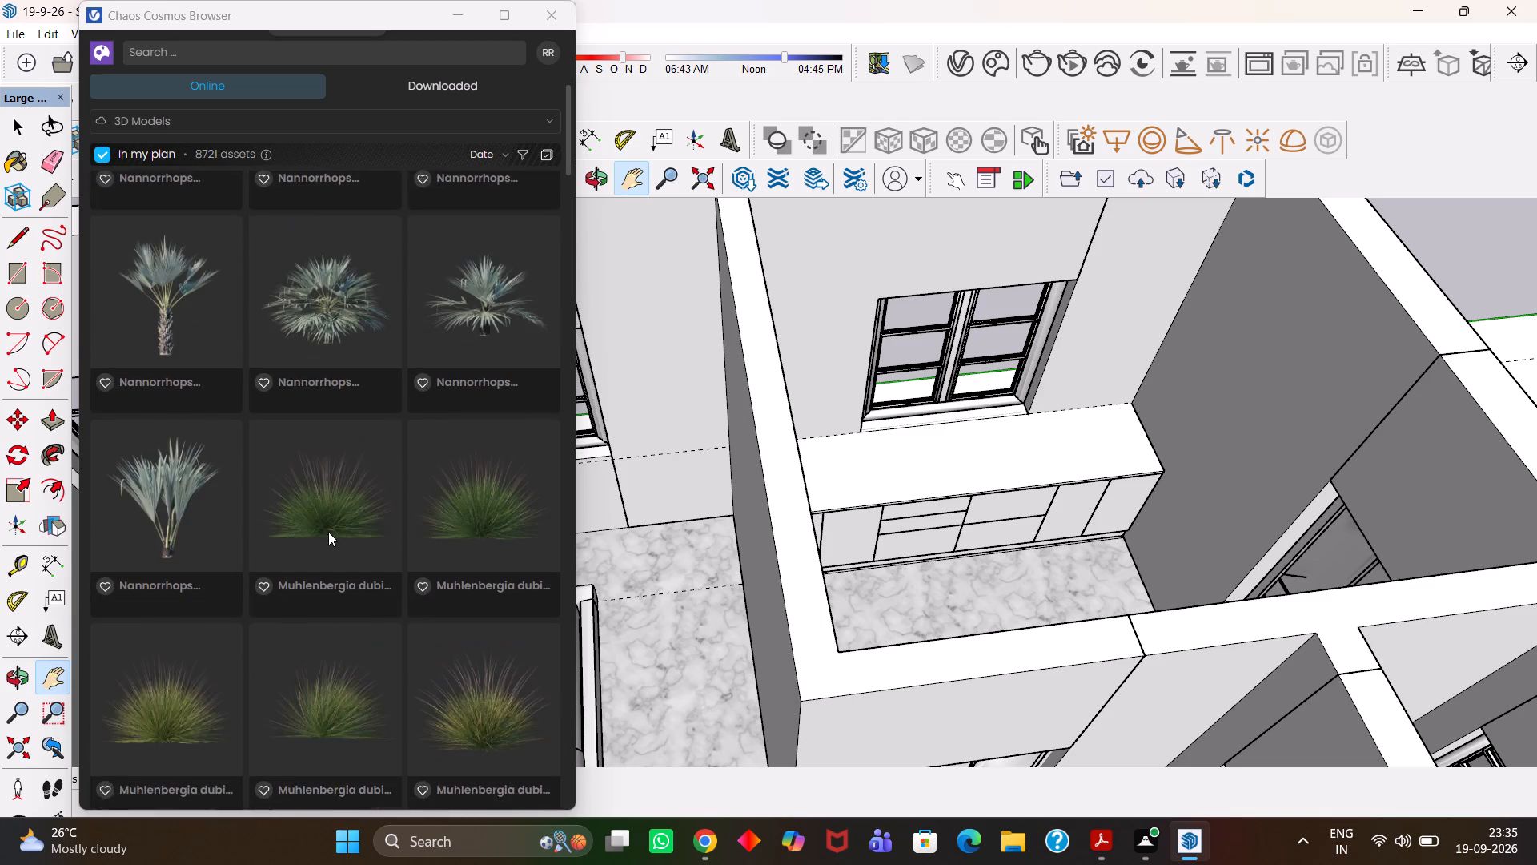
pyautogui.scroll(-7, 328, 532)
pyautogui.scroll(4, 328, 532)
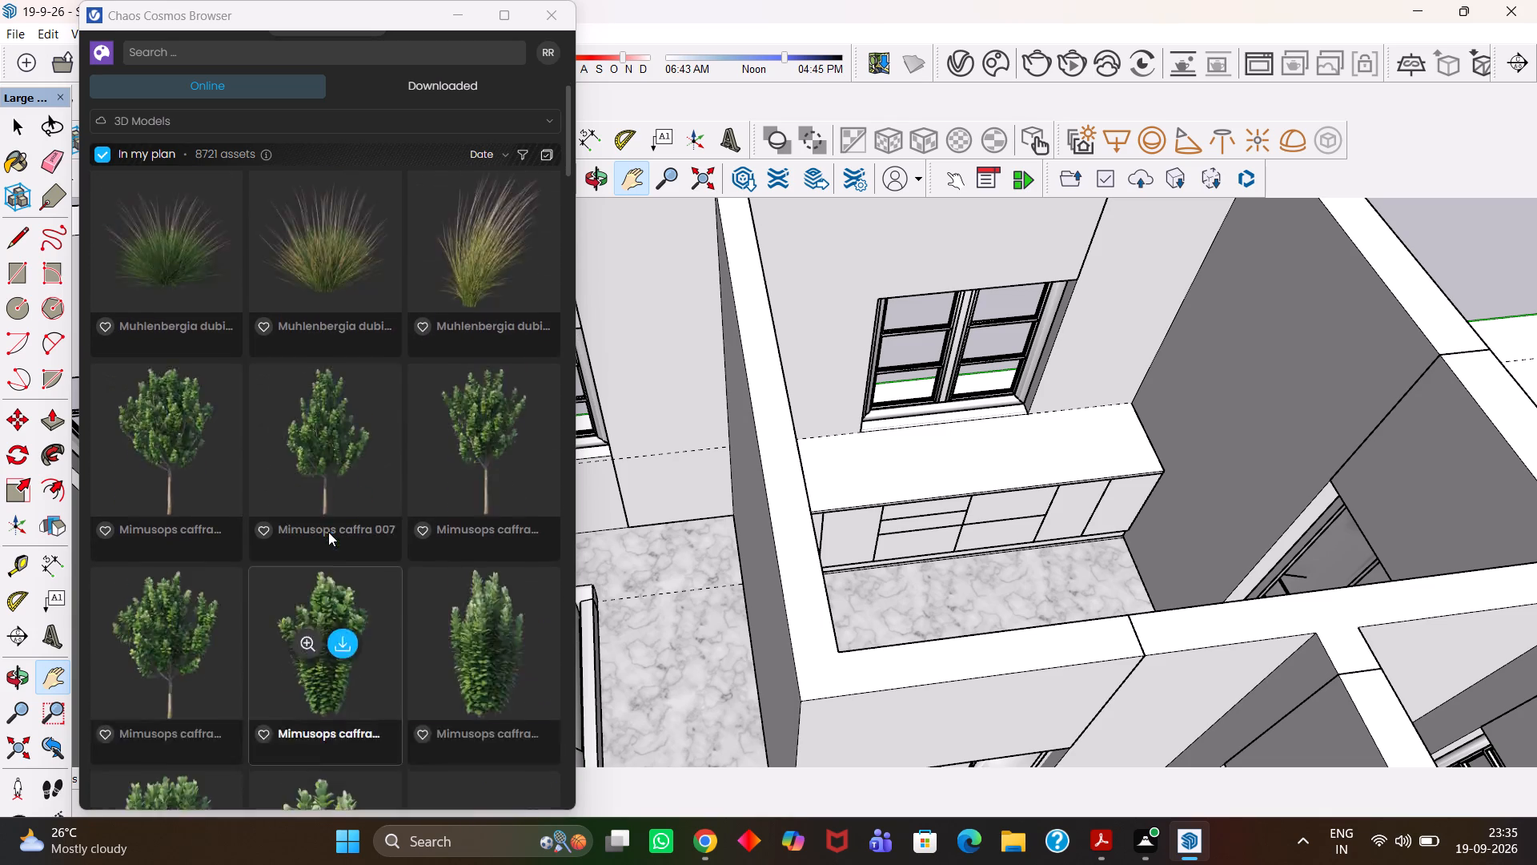
pyautogui.scroll(3, 328, 532)
pyautogui.scroll(-10, 328, 532)
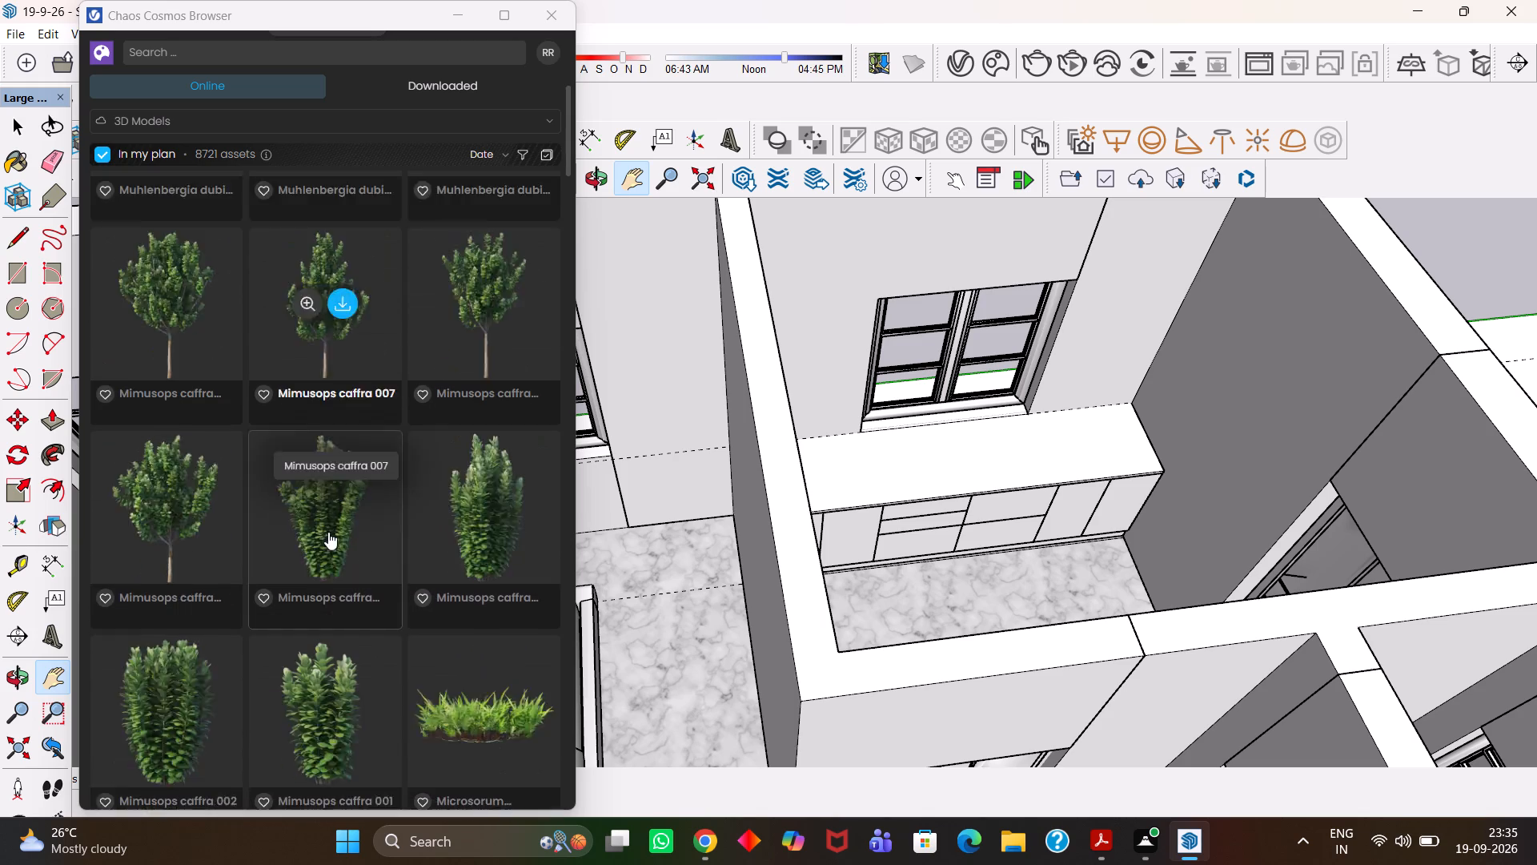
# Look through more Chaos Cosmos vegetation models, from Mimusops caffra through the Livistona palms and Liquidambar trees to Larix lyallii and Laburnum.
pyautogui.scroll(-16, 328, 532)
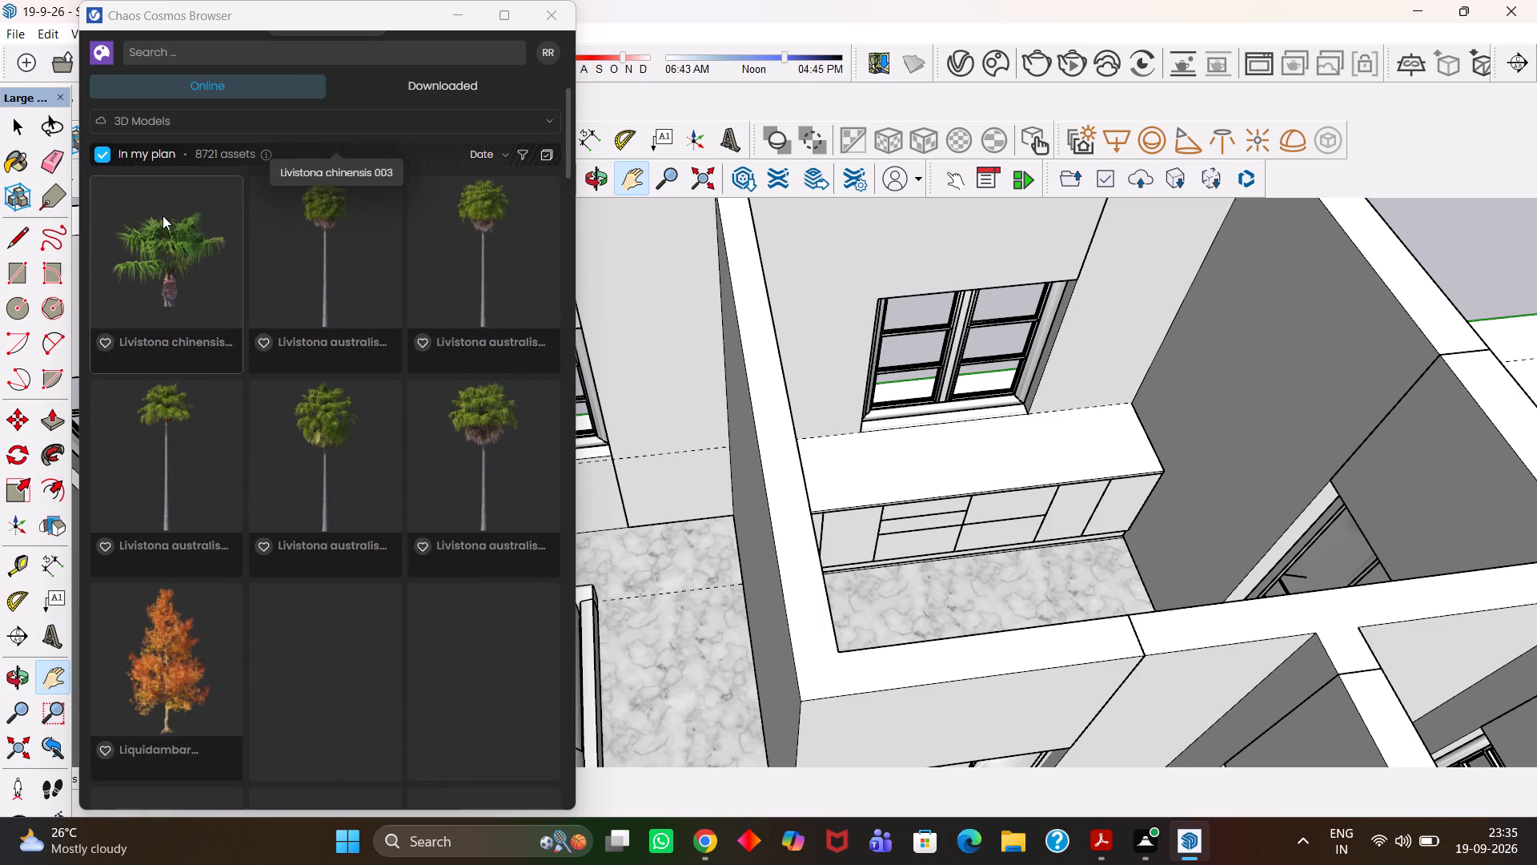
pyautogui.scroll(-4, 216, 203)
pyautogui.scroll(-11, 315, 253)
pyautogui.scroll(-4, 308, 180)
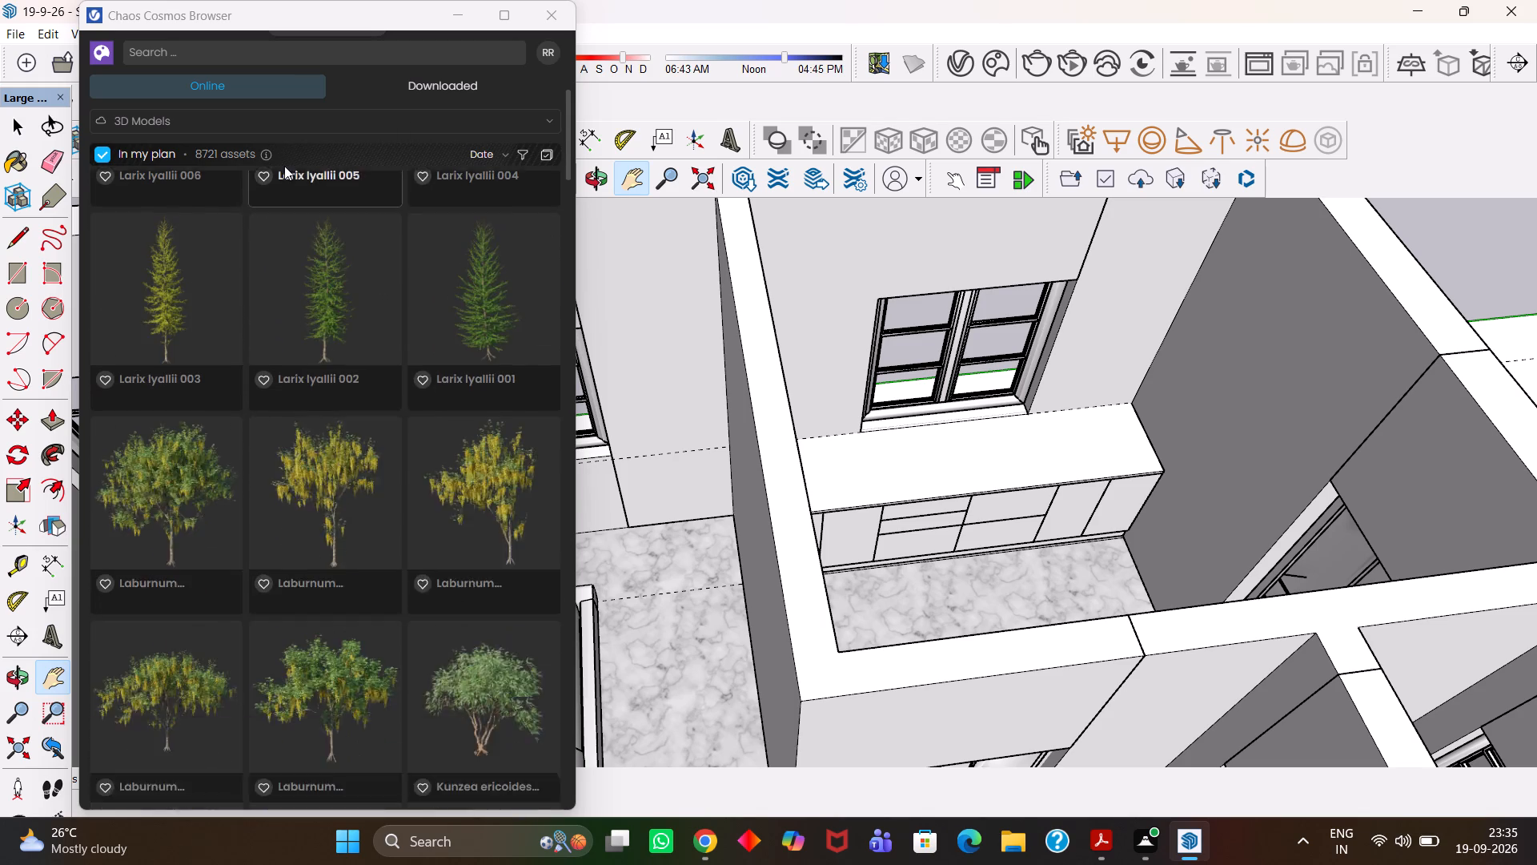
pyautogui.scroll(18, 269, 209)
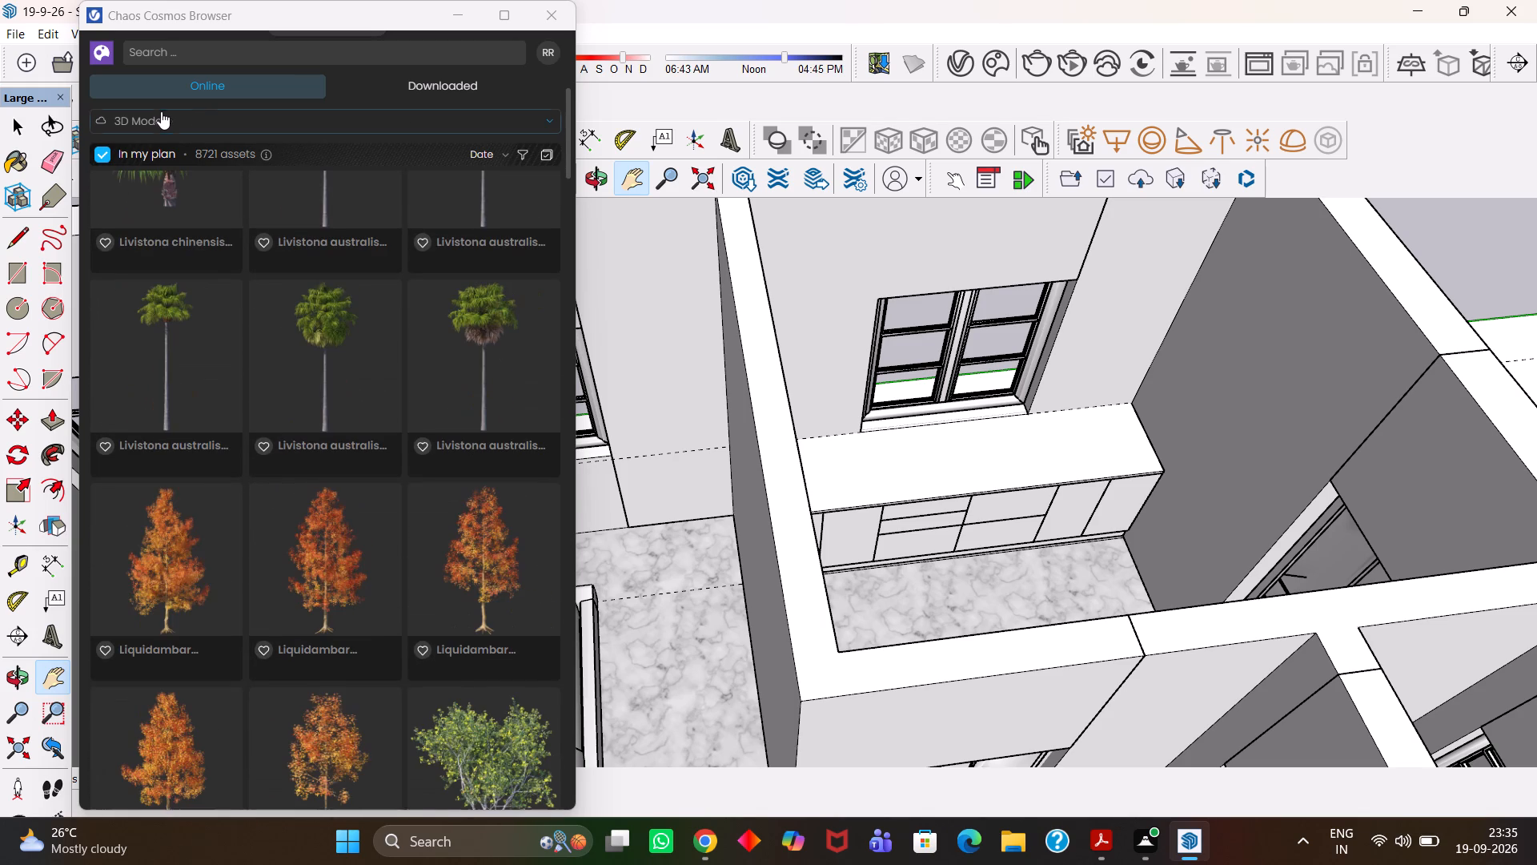
# Narrow the Chaos Cosmos 3D models to the Decorations category under Accessories.
pyautogui.click(155, 117)
pyautogui.click(199, 199)
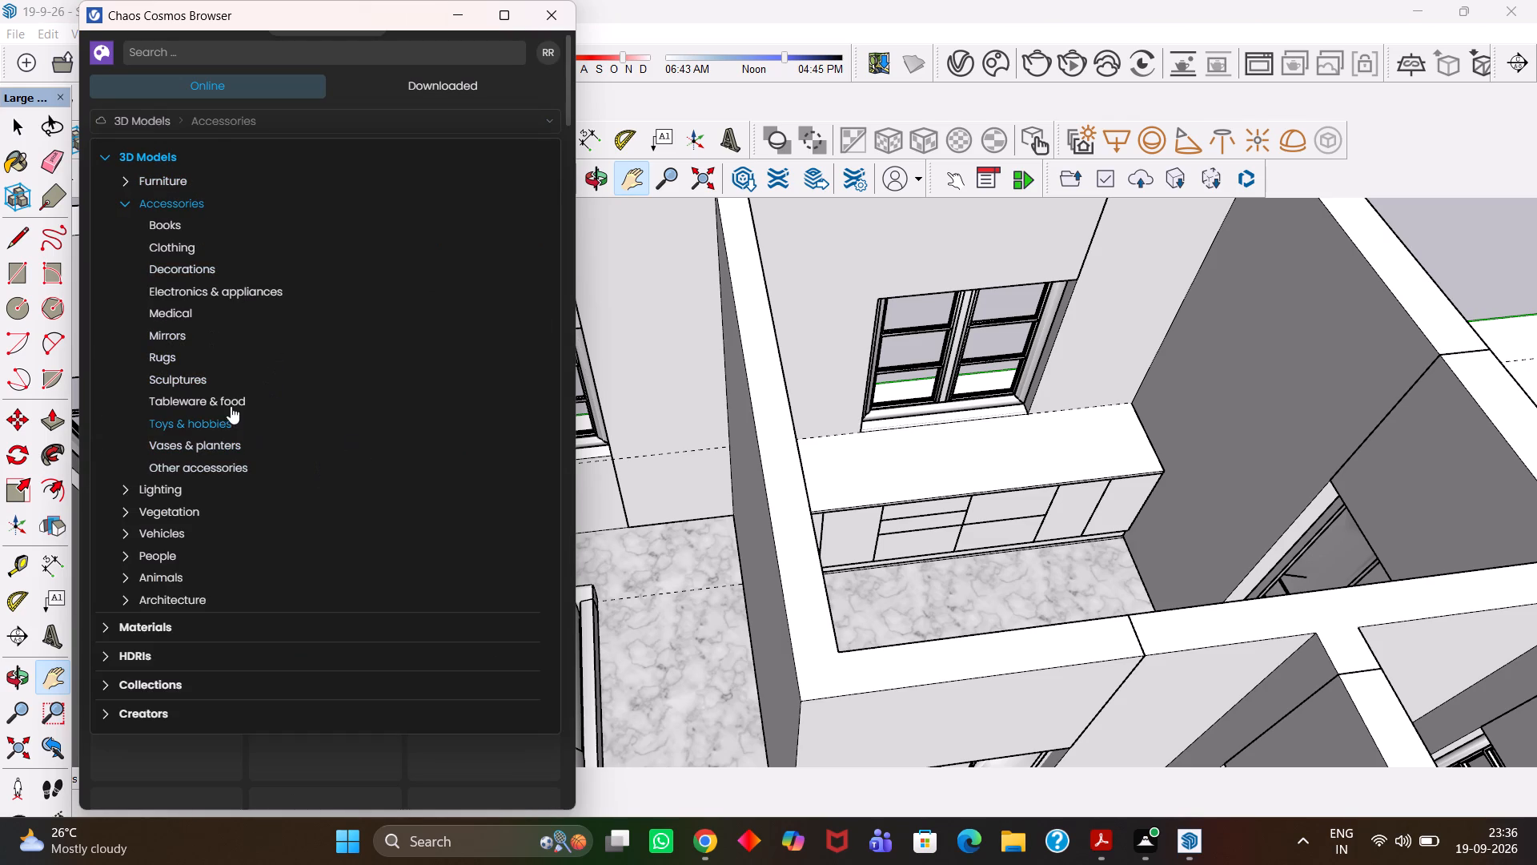
pyautogui.click(222, 266)
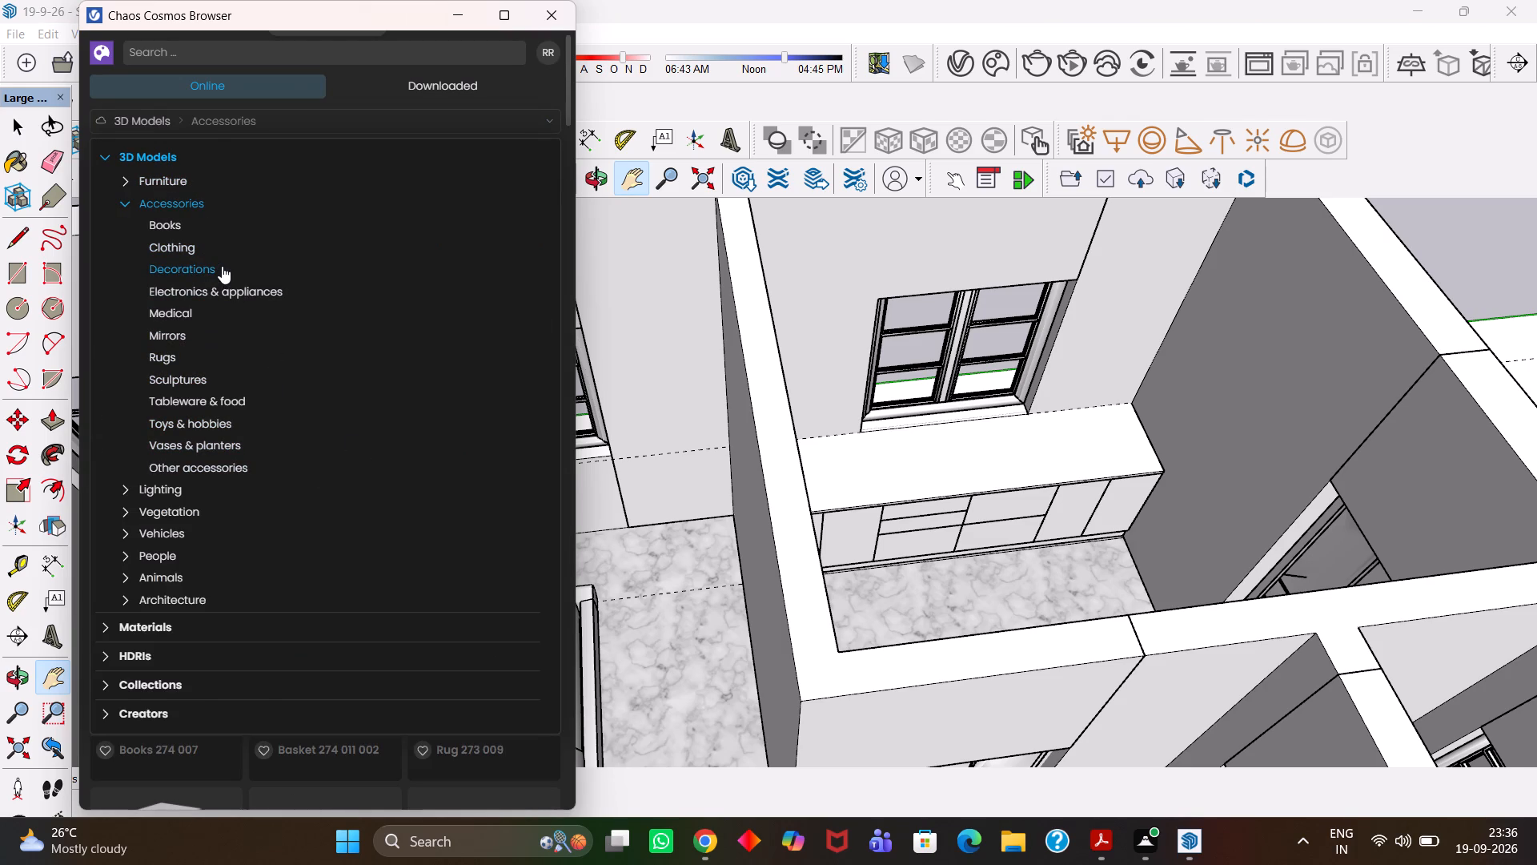
# Examine the newest decoration models, comparing the candles, clock, framed pictures, bowls, bottle and wall decor.
pyautogui.scroll(-2, 406, 395)
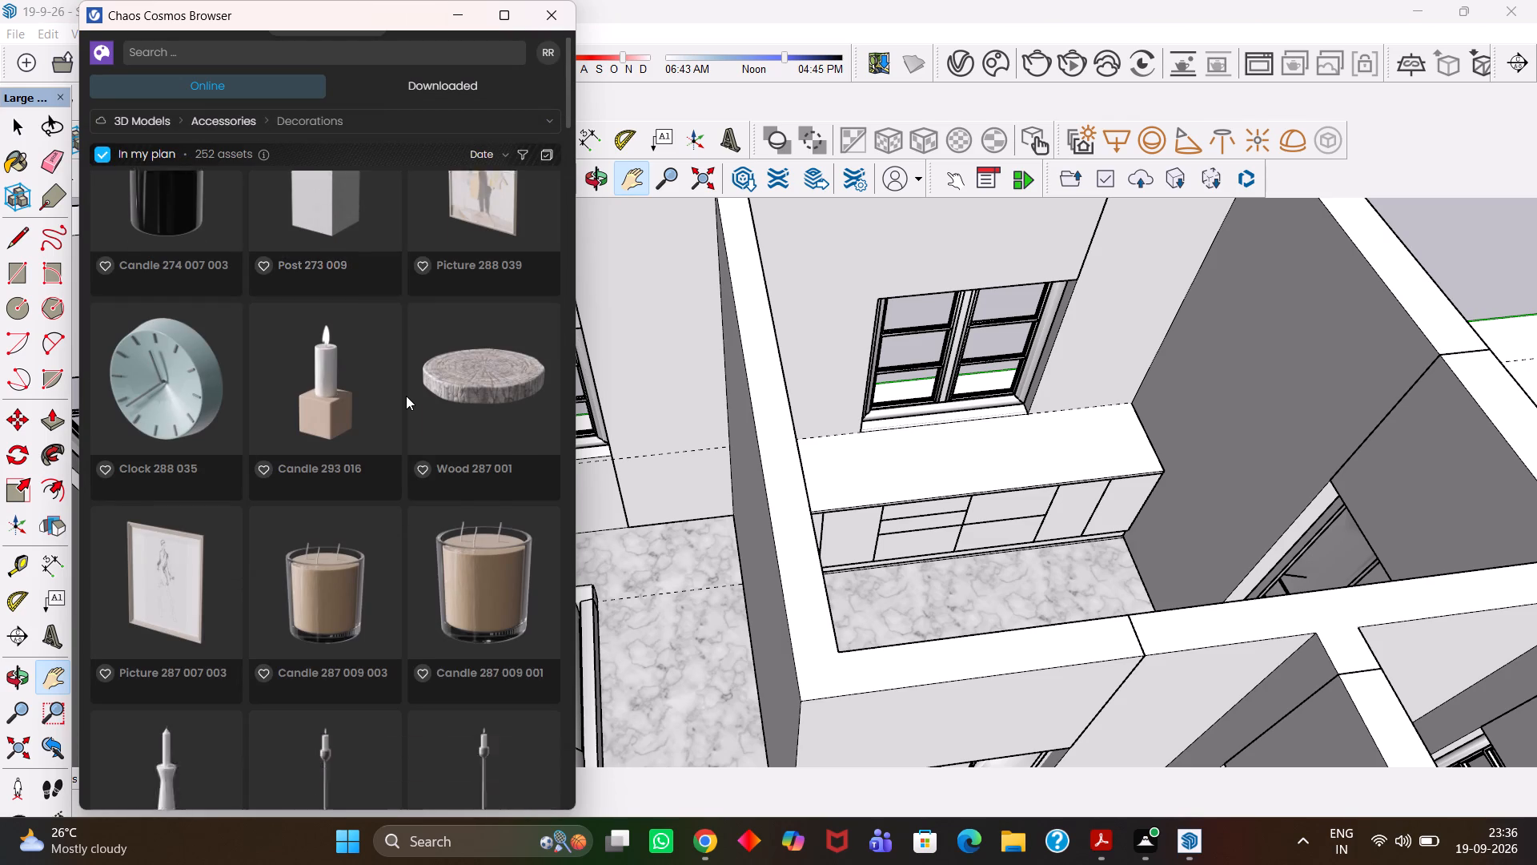
pyautogui.scroll(-7, 406, 396)
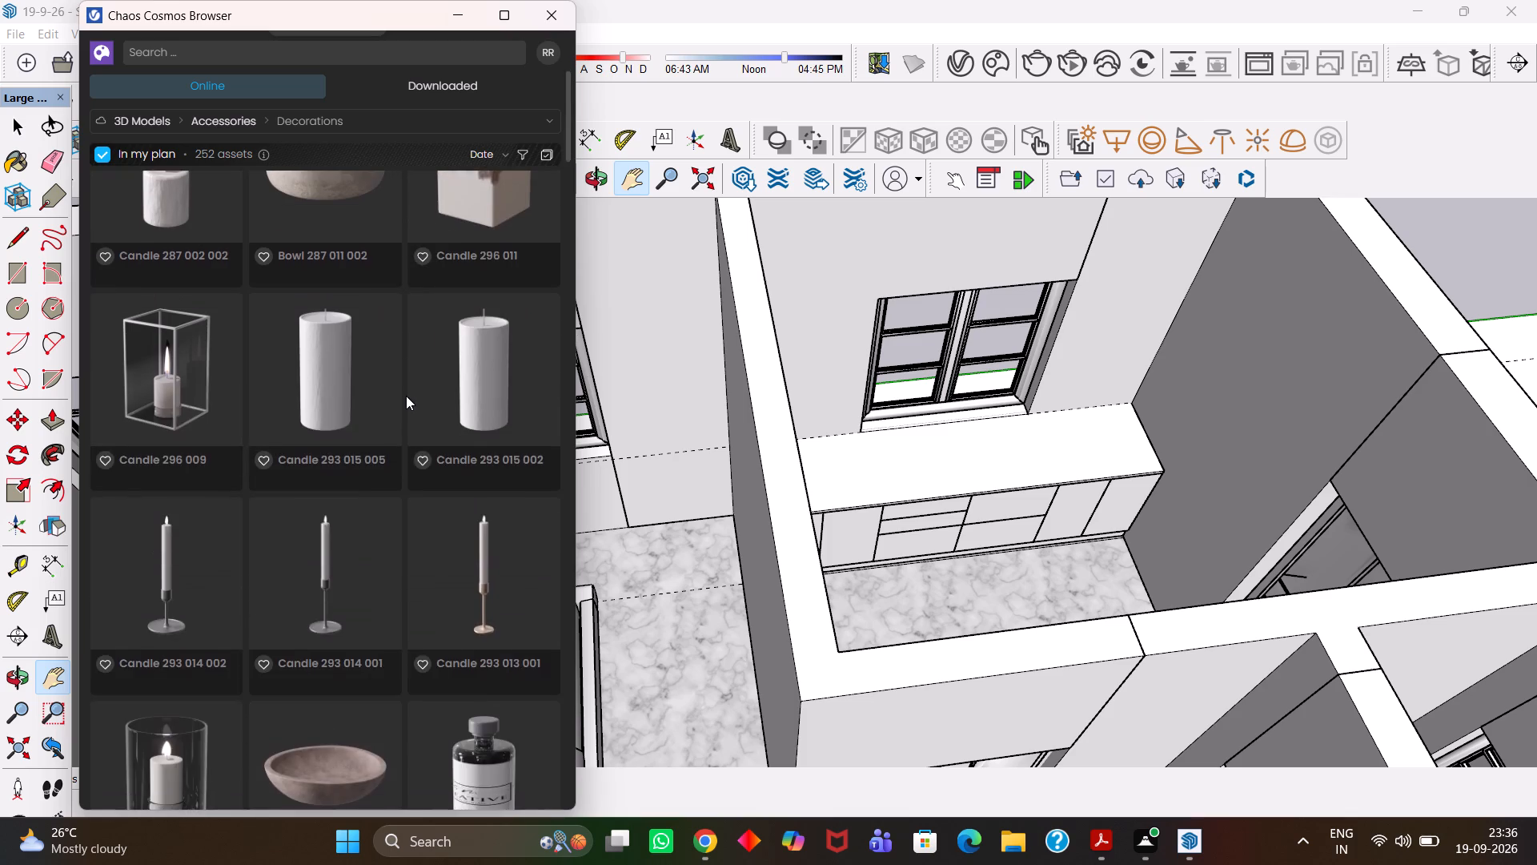
pyautogui.scroll(10, 406, 396)
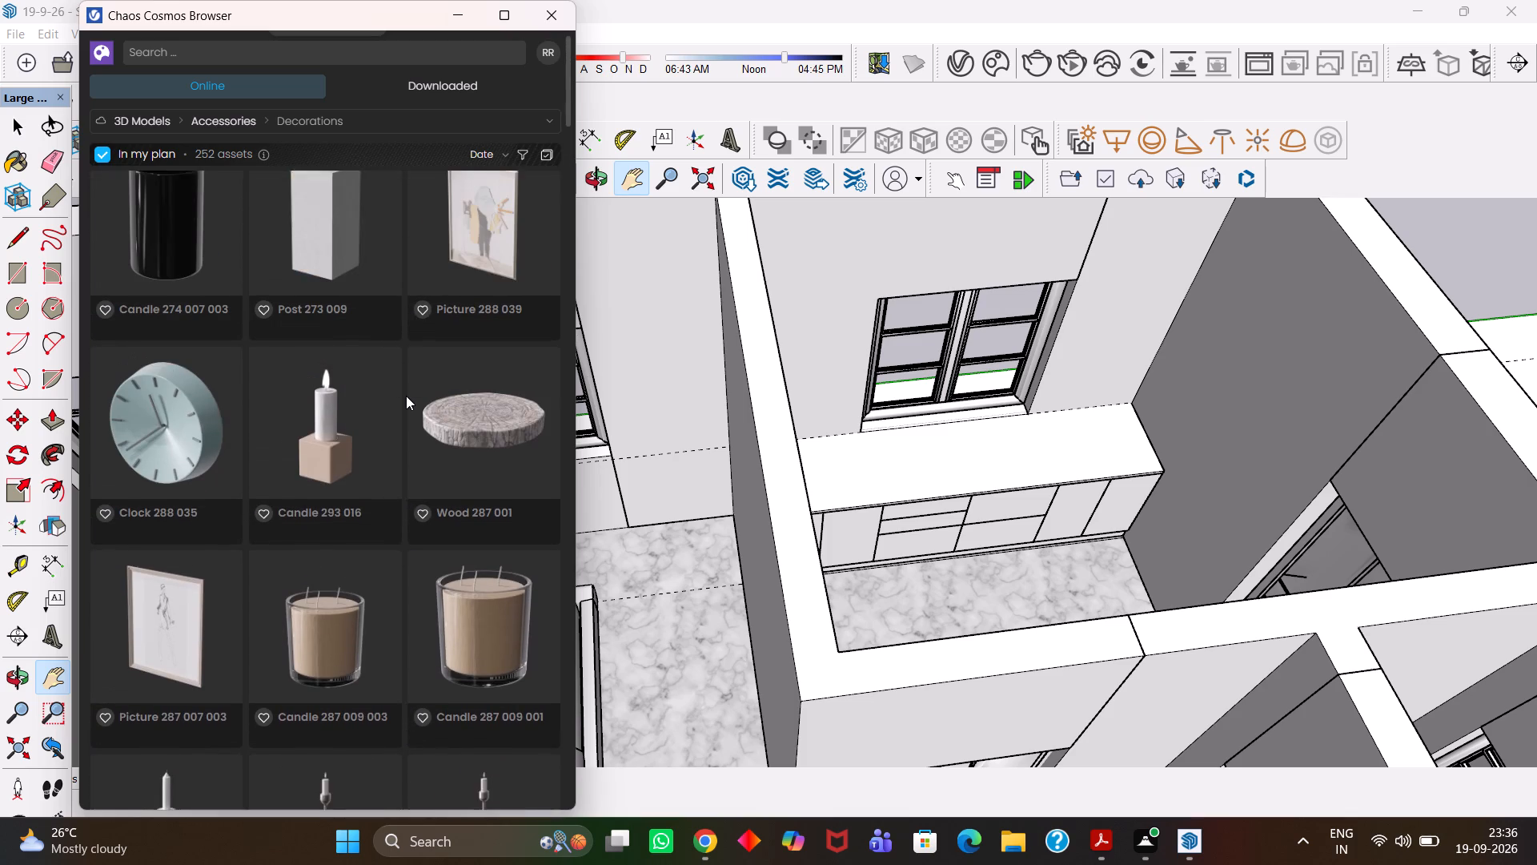
pyautogui.scroll(7, 407, 396)
pyautogui.scroll(-4, 407, 396)
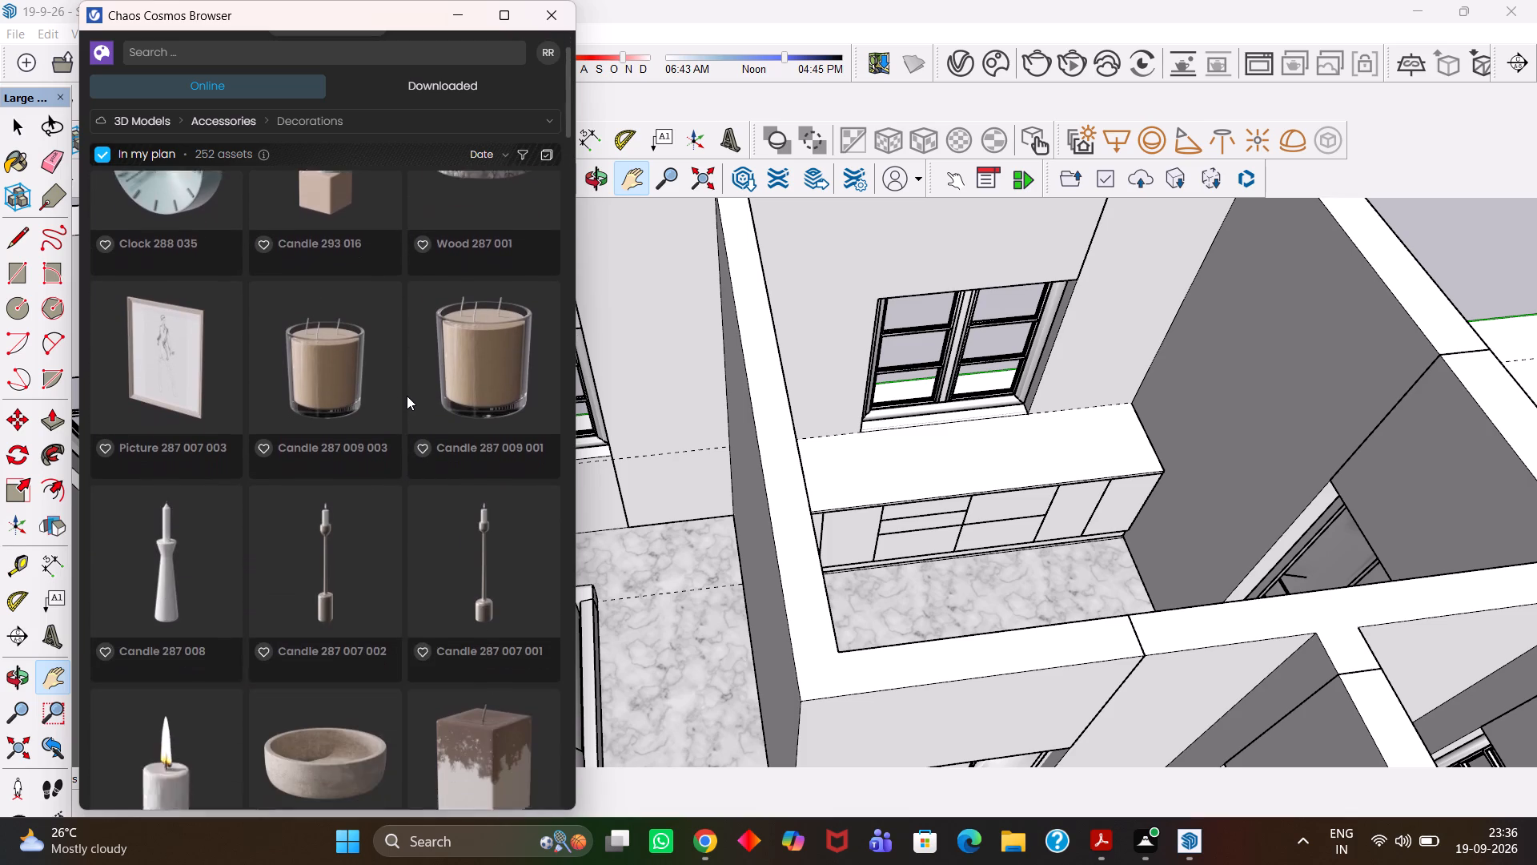
pyautogui.scroll(-8, 407, 396)
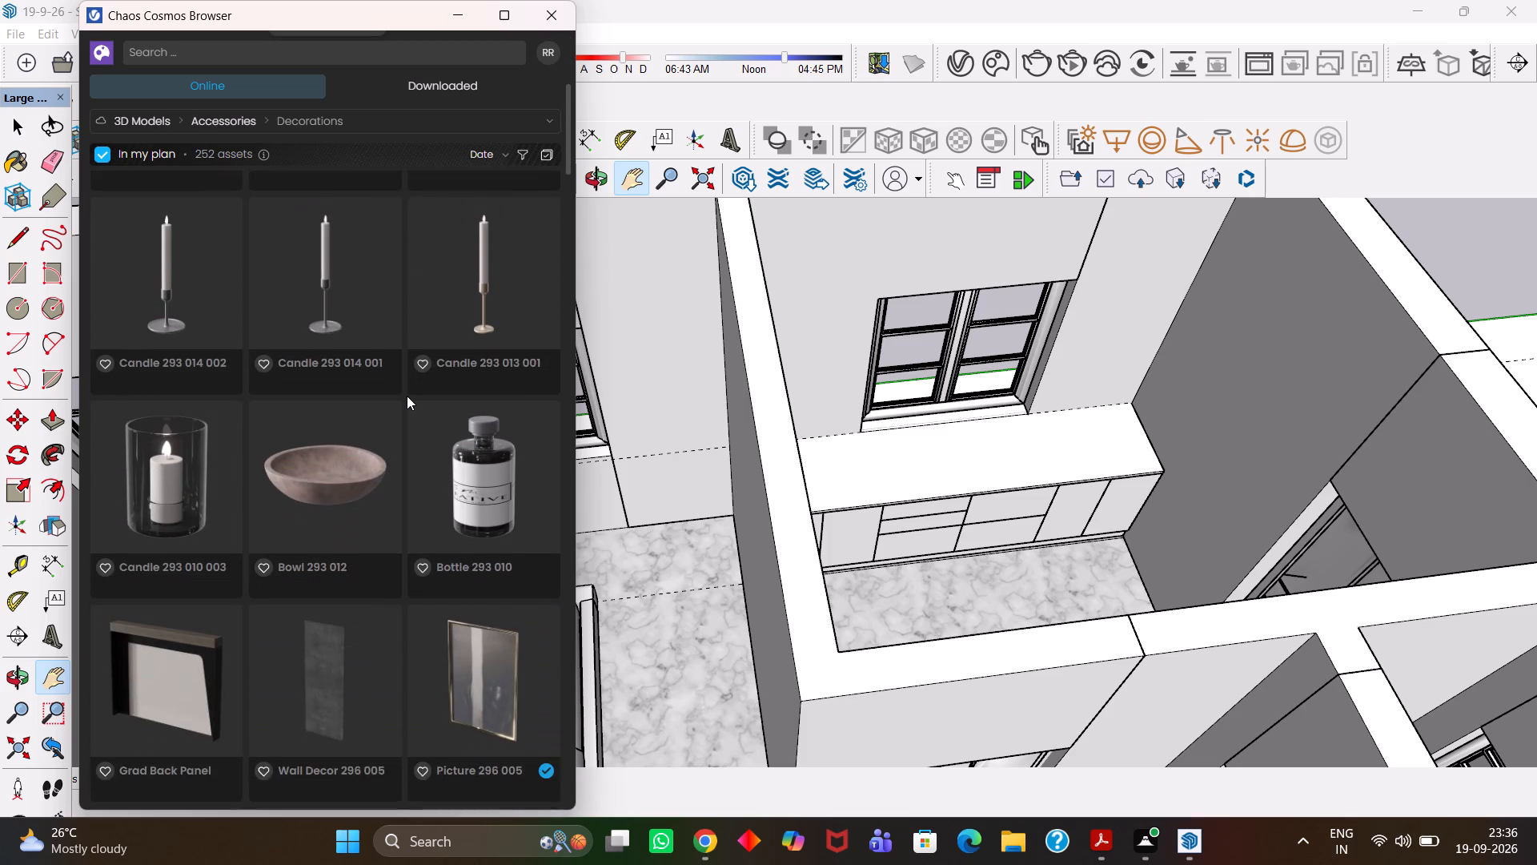
pyautogui.scroll(-2, 407, 396)
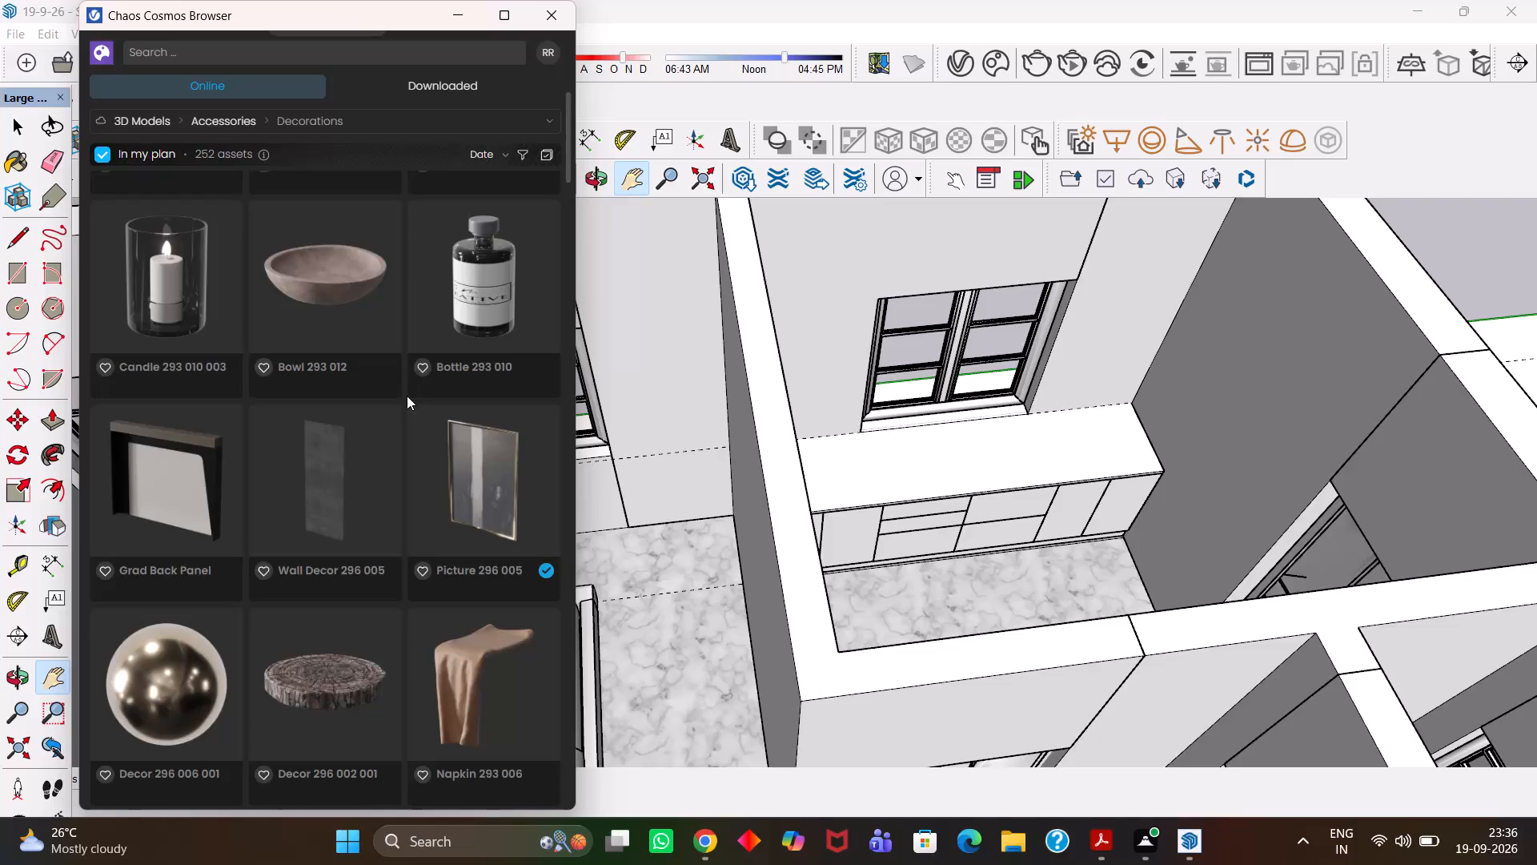
# Examine the decoration models from the metallic sphere and napkins through the stands and candles to the perfumes, alarm clock and Interior Props.
pyautogui.scroll(-3, 380, 513)
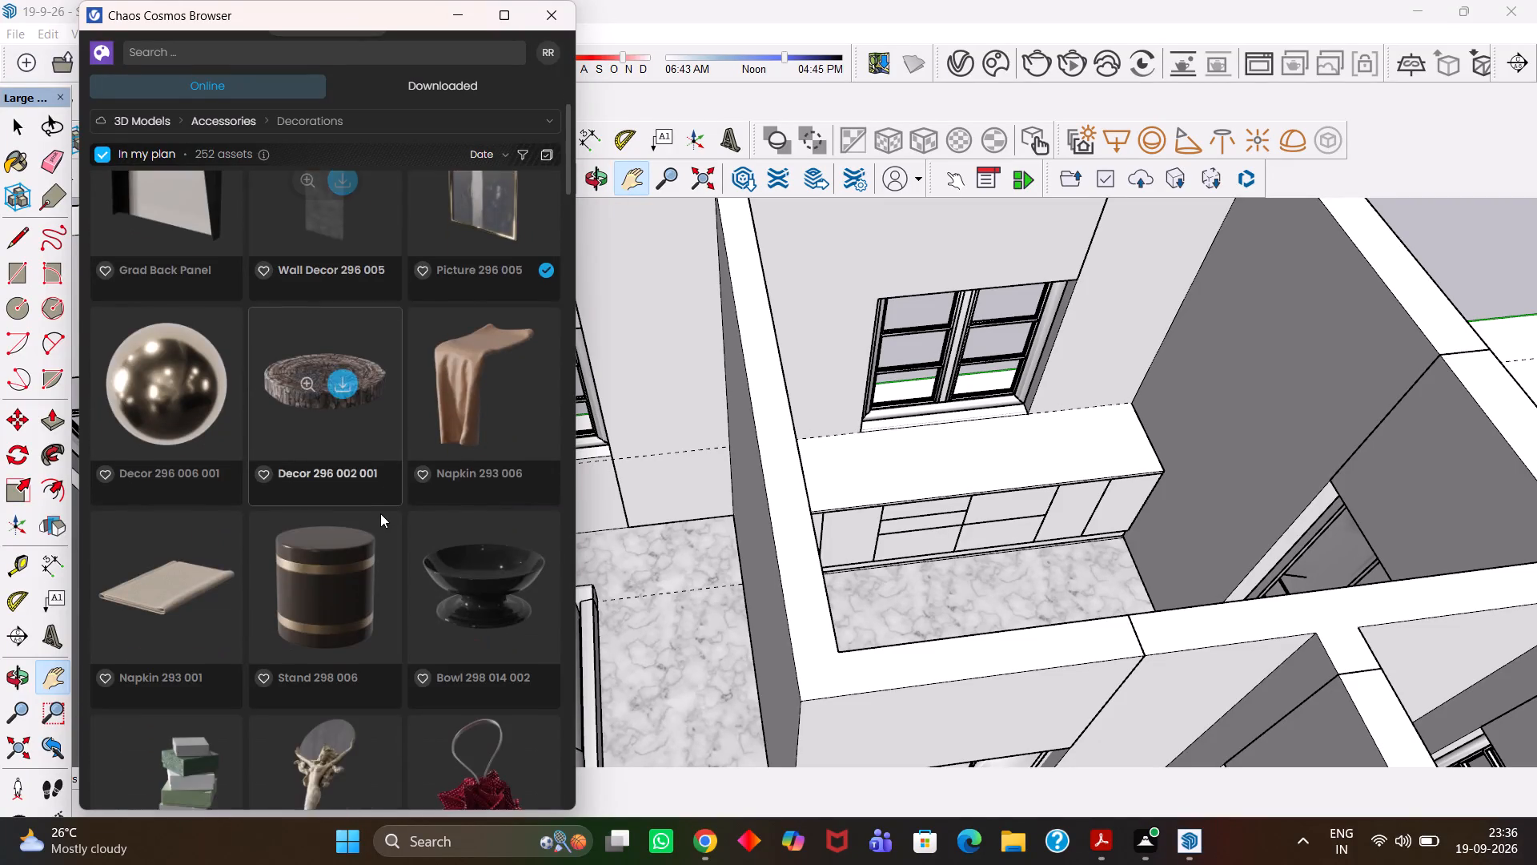
pyautogui.scroll(-8, 380, 513)
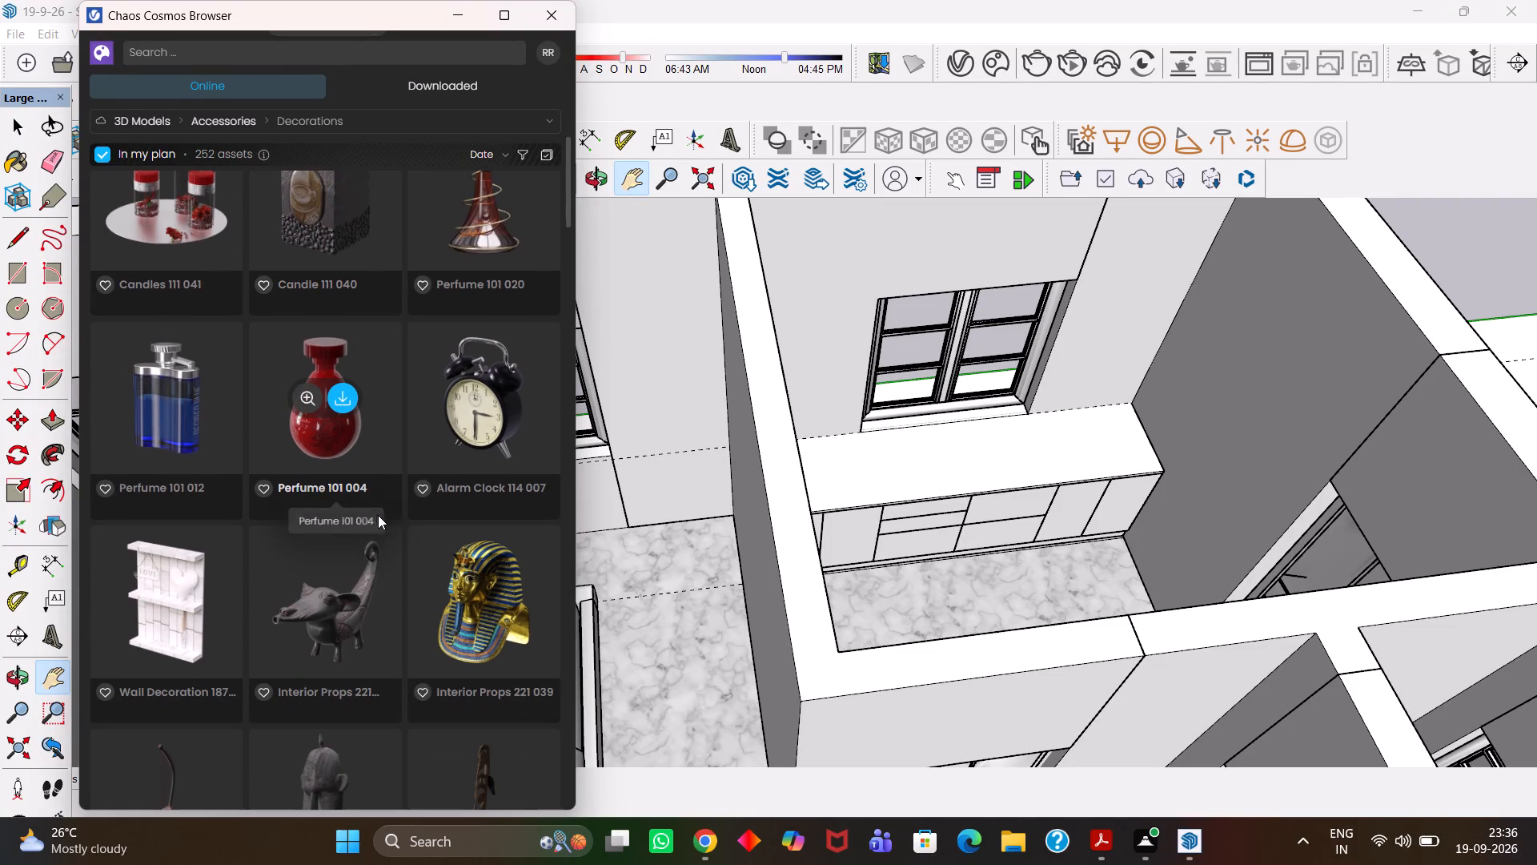
pyautogui.scroll(-8, 378, 515)
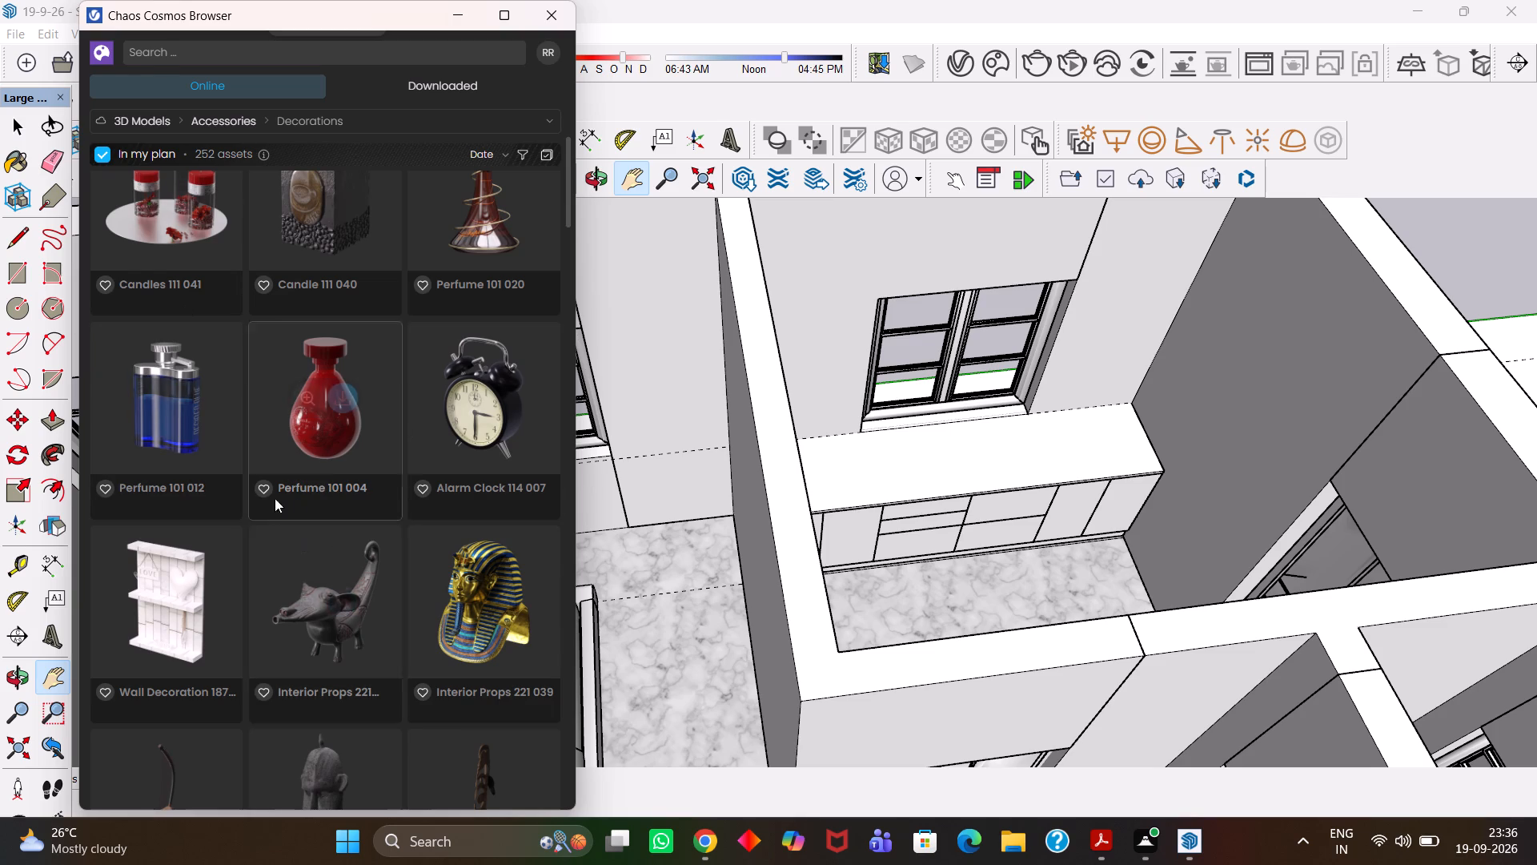
pyautogui.scroll(-6, 262, 530)
pyautogui.scroll(6, 259, 541)
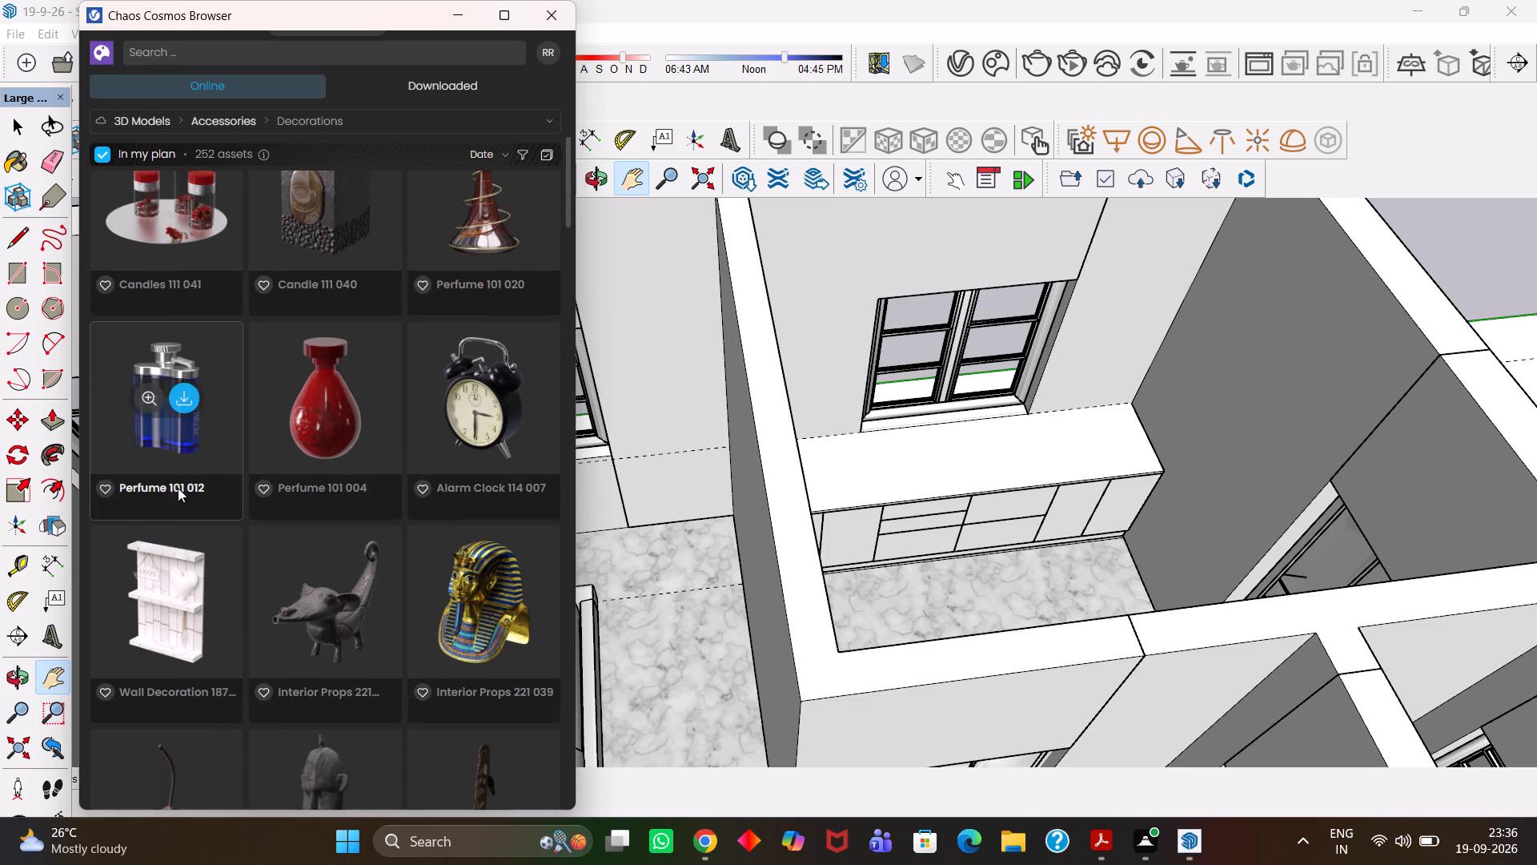
pyautogui.scroll(-2, 332, 543)
pyautogui.scroll(2, 332, 543)
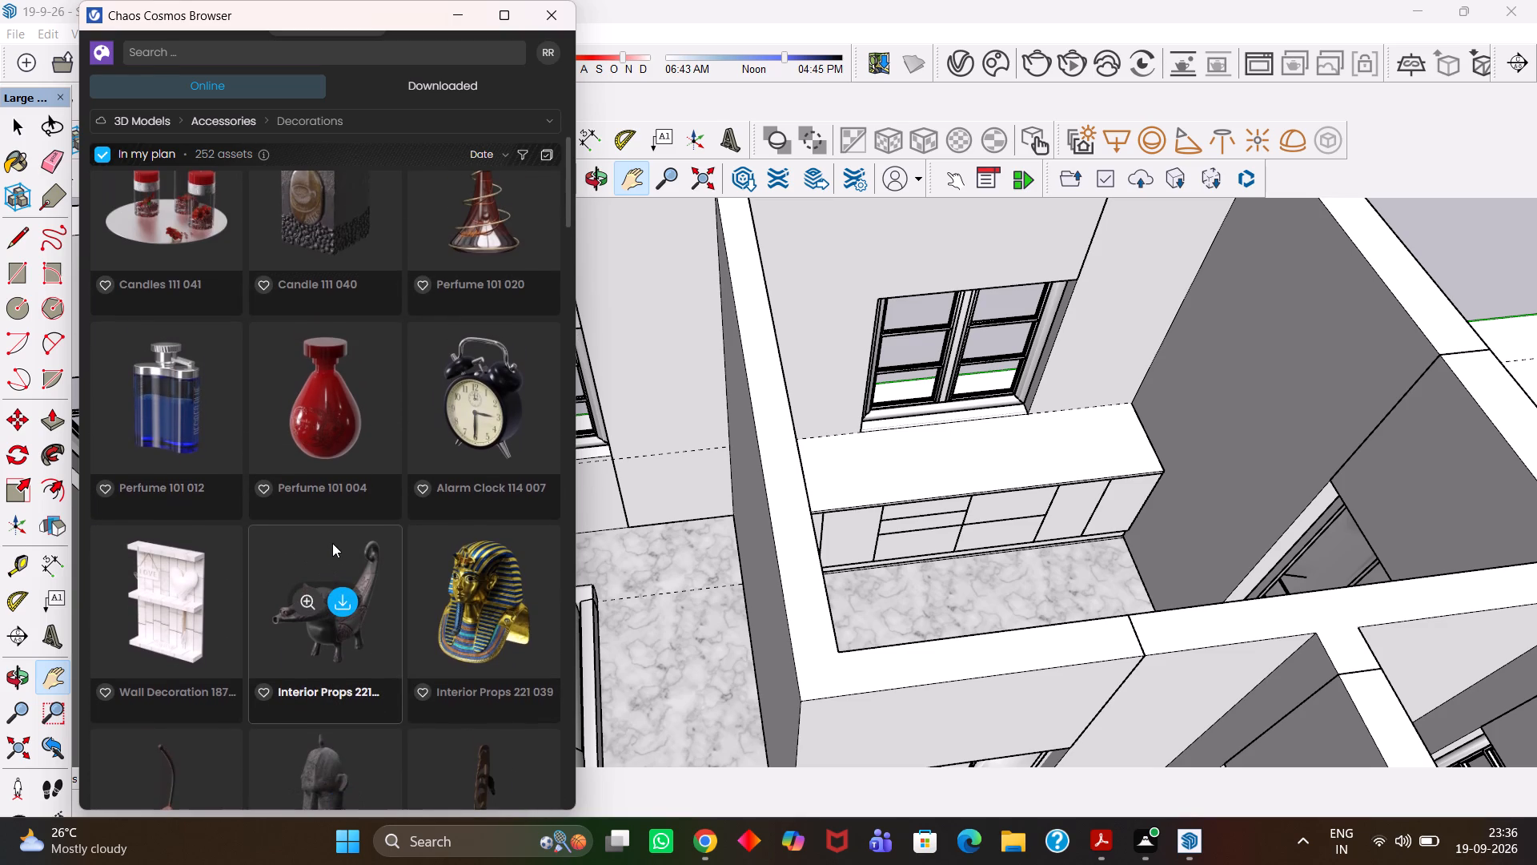
pyautogui.scroll(1, 332, 543)
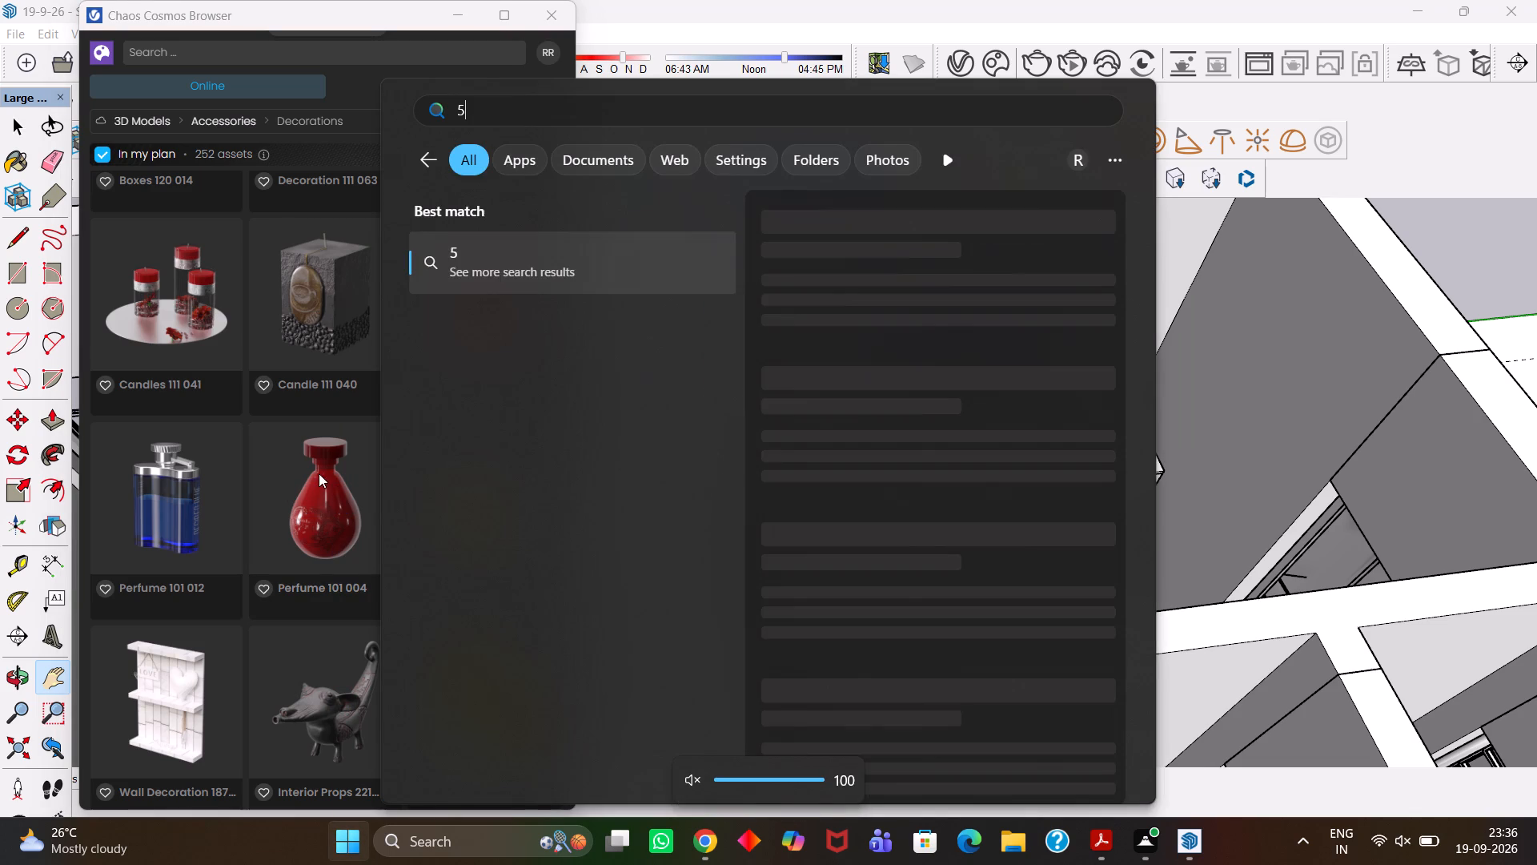
pyautogui.click(247, 481)
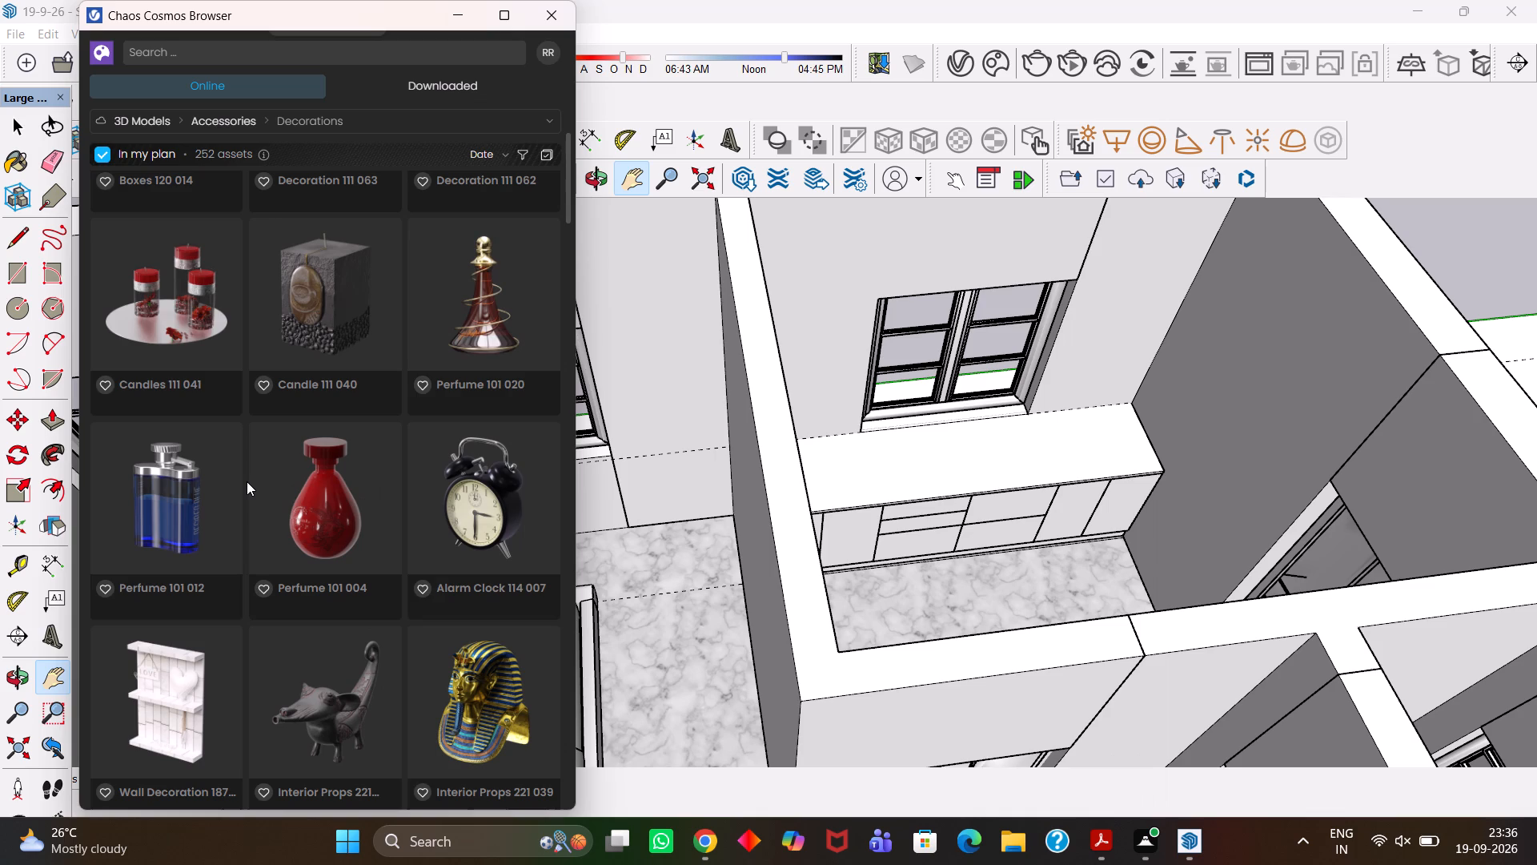
# Examine the decoration models from the Interior Props reliefs and masks through wall canvases, cushions and candle holders to the Christmas props.
pyautogui.scroll(-3, 325, 411)
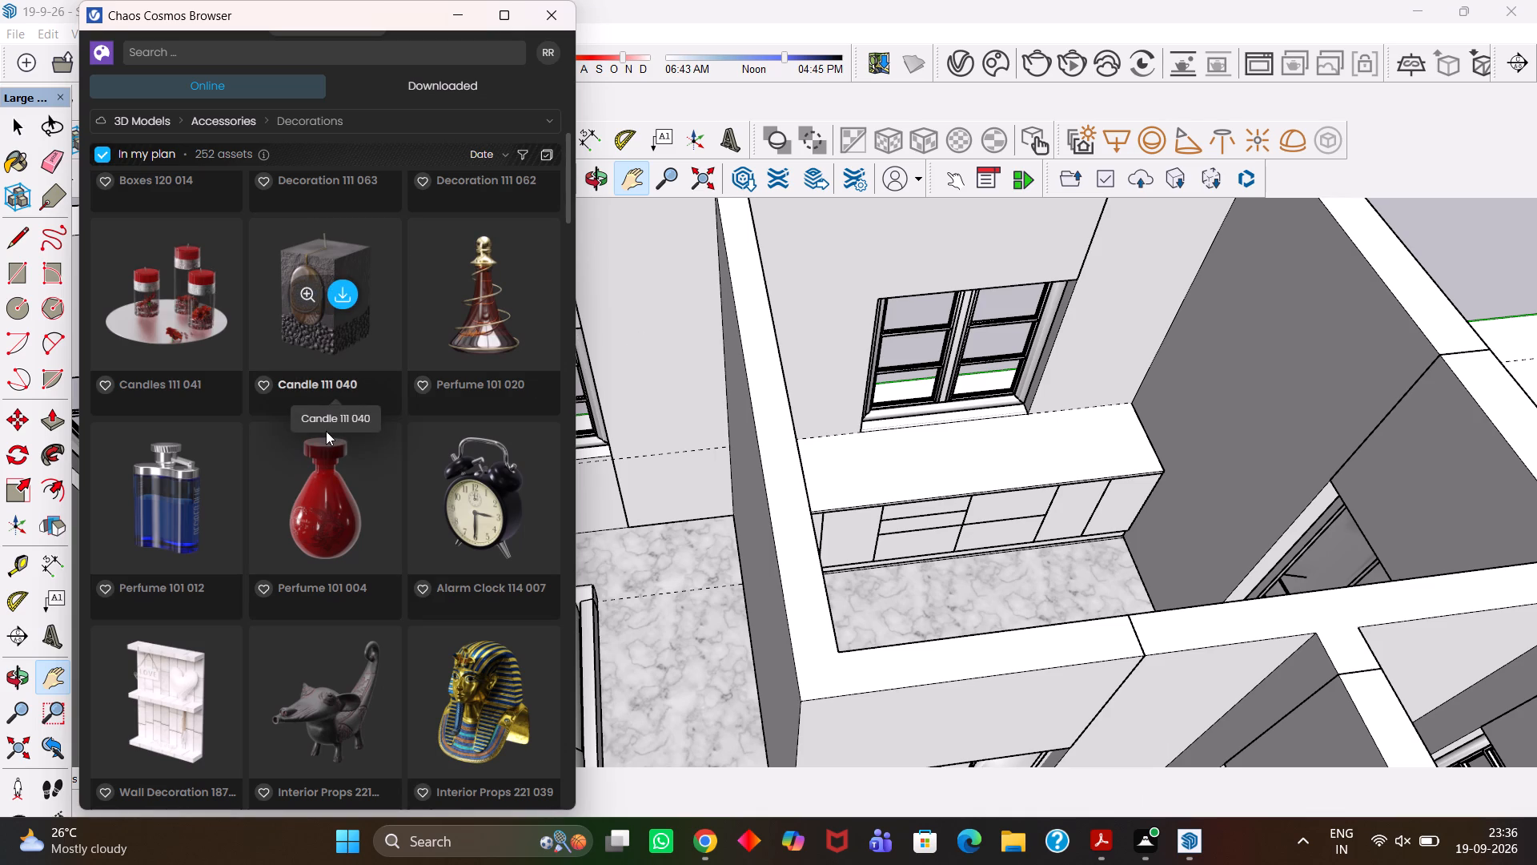
pyautogui.scroll(-3, 326, 436)
pyautogui.scroll(-10, 422, 481)
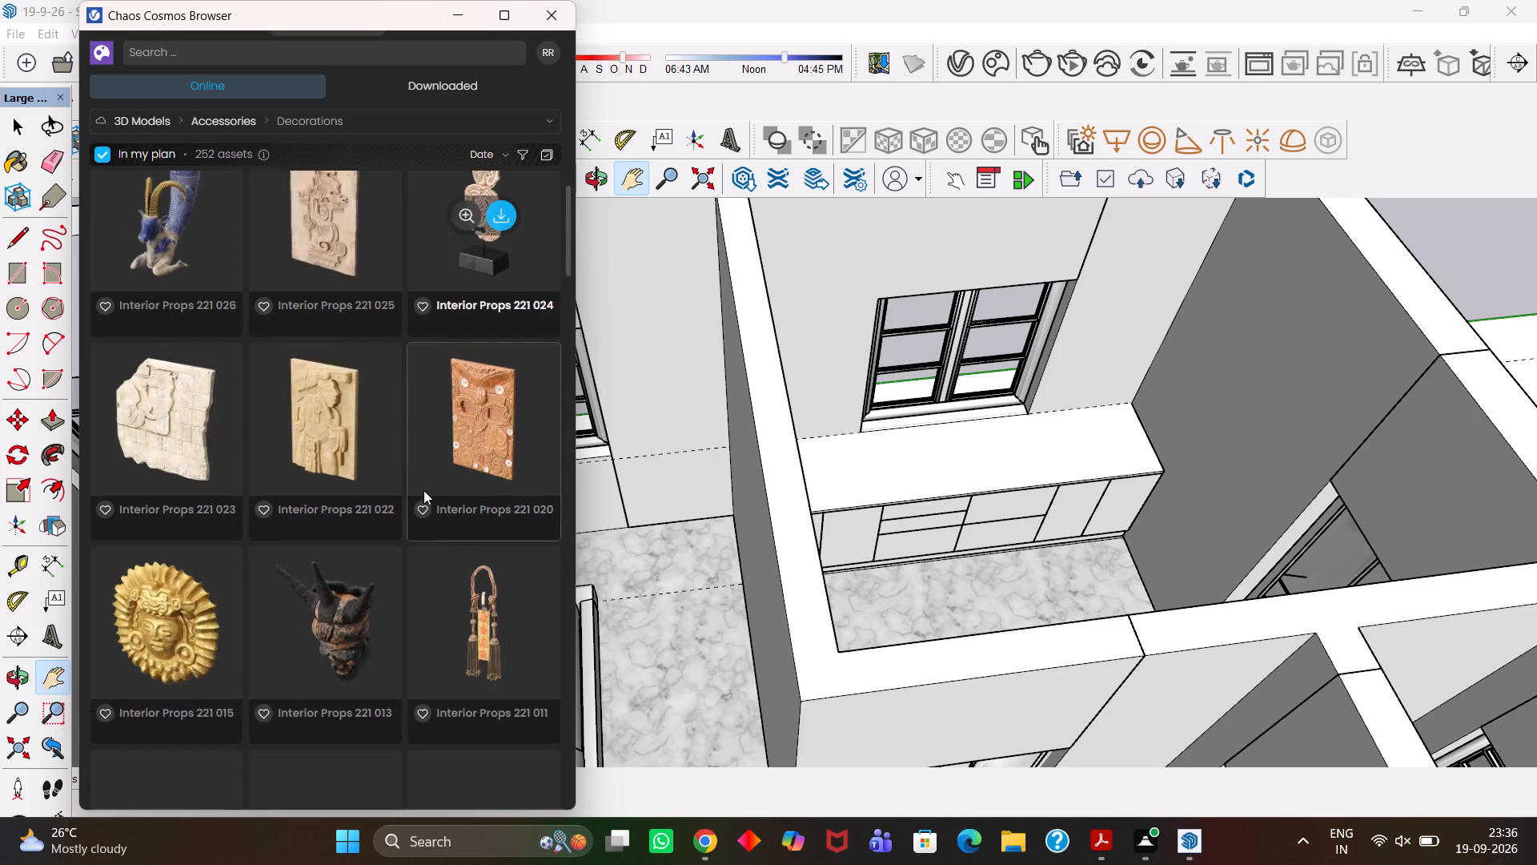
pyautogui.scroll(-6, 424, 493)
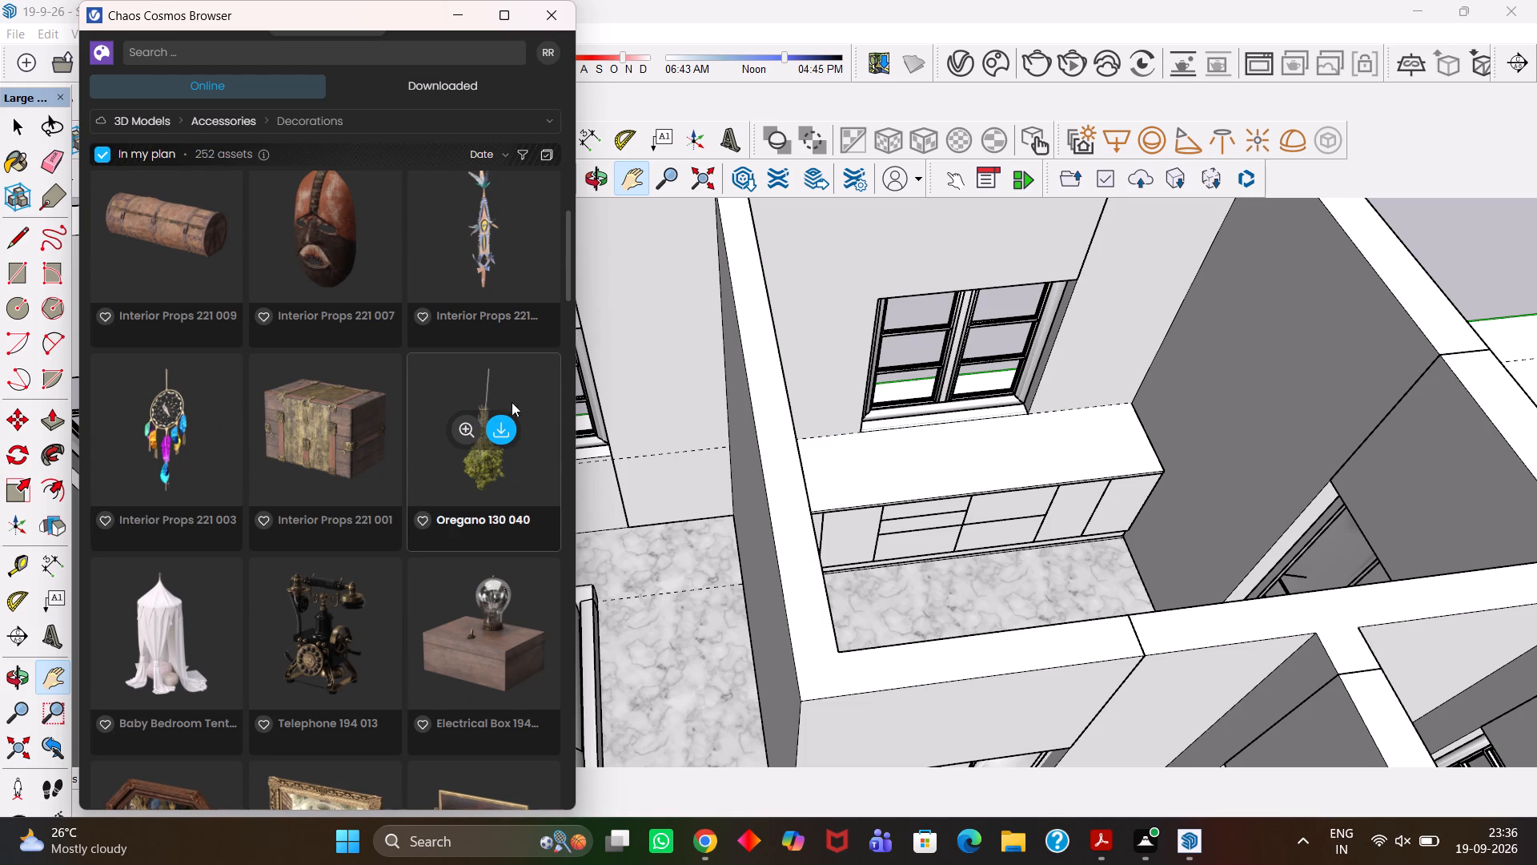
pyautogui.scroll(-12, 402, 432)
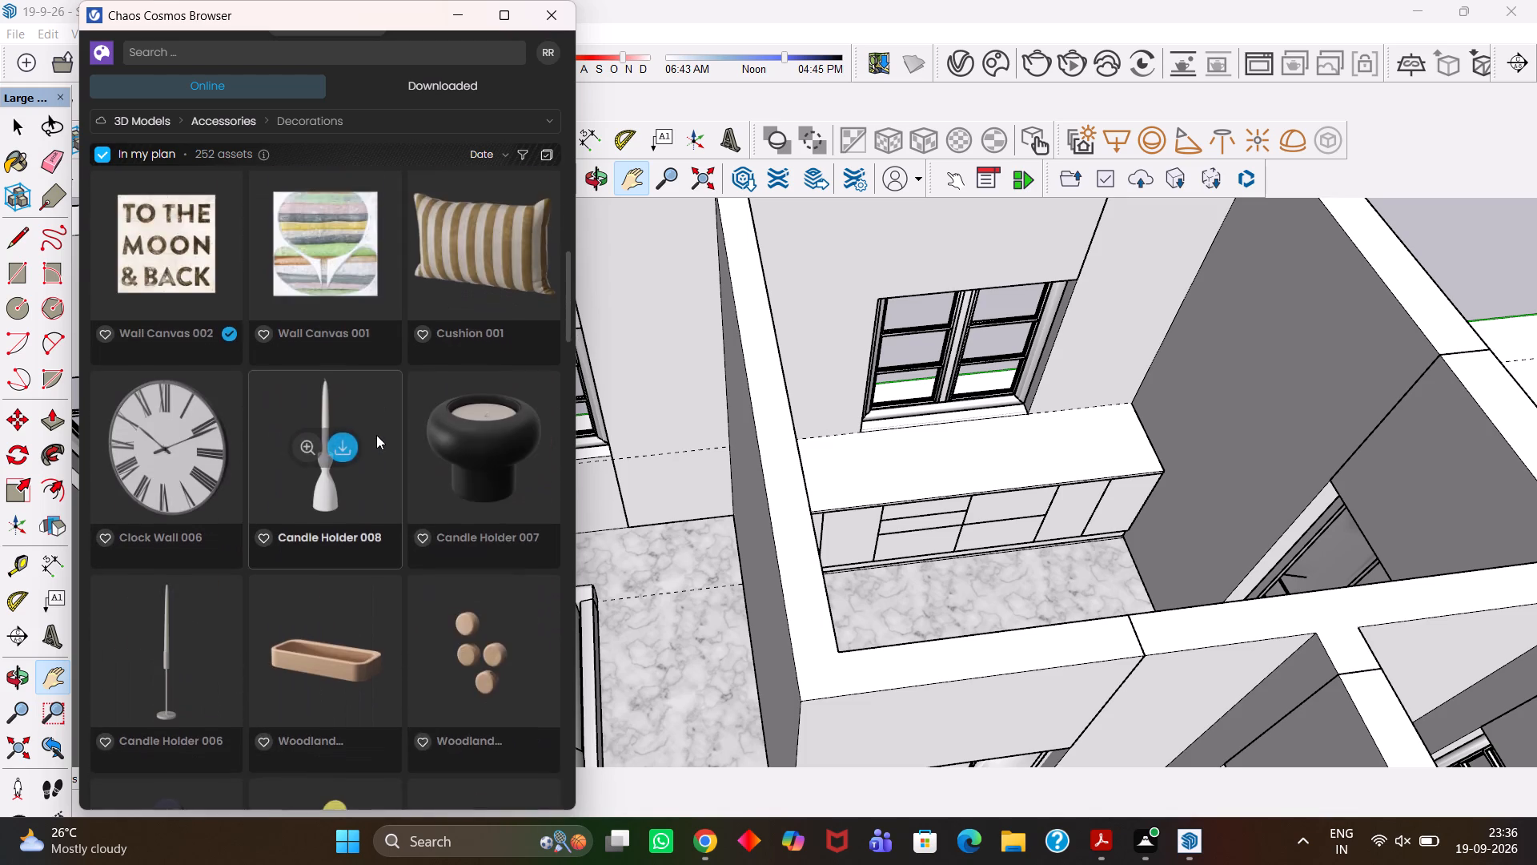
pyautogui.scroll(-9, 376, 435)
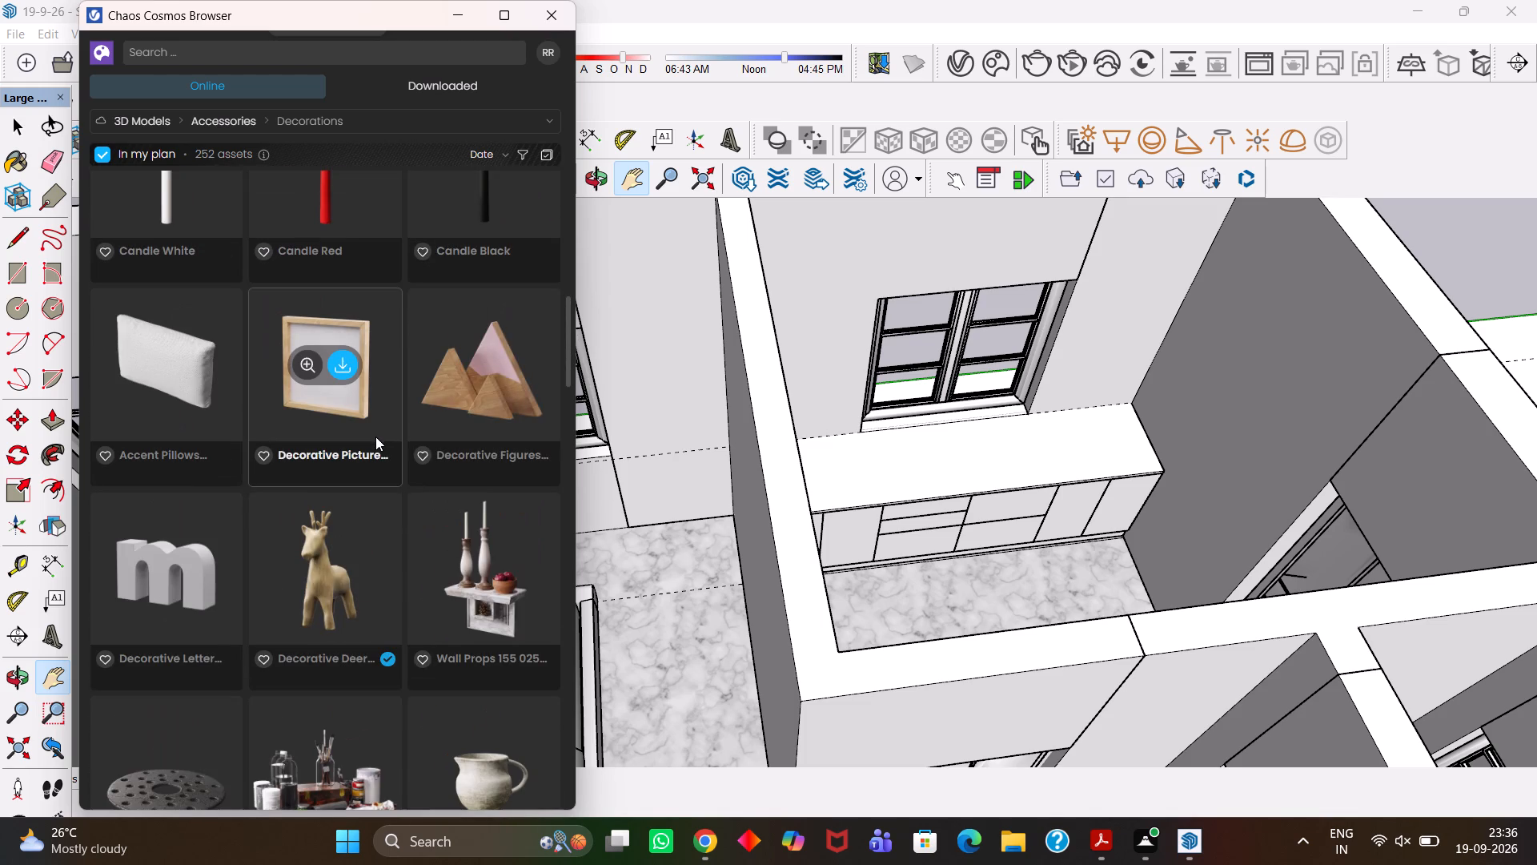
pyautogui.scroll(-4, 375, 438)
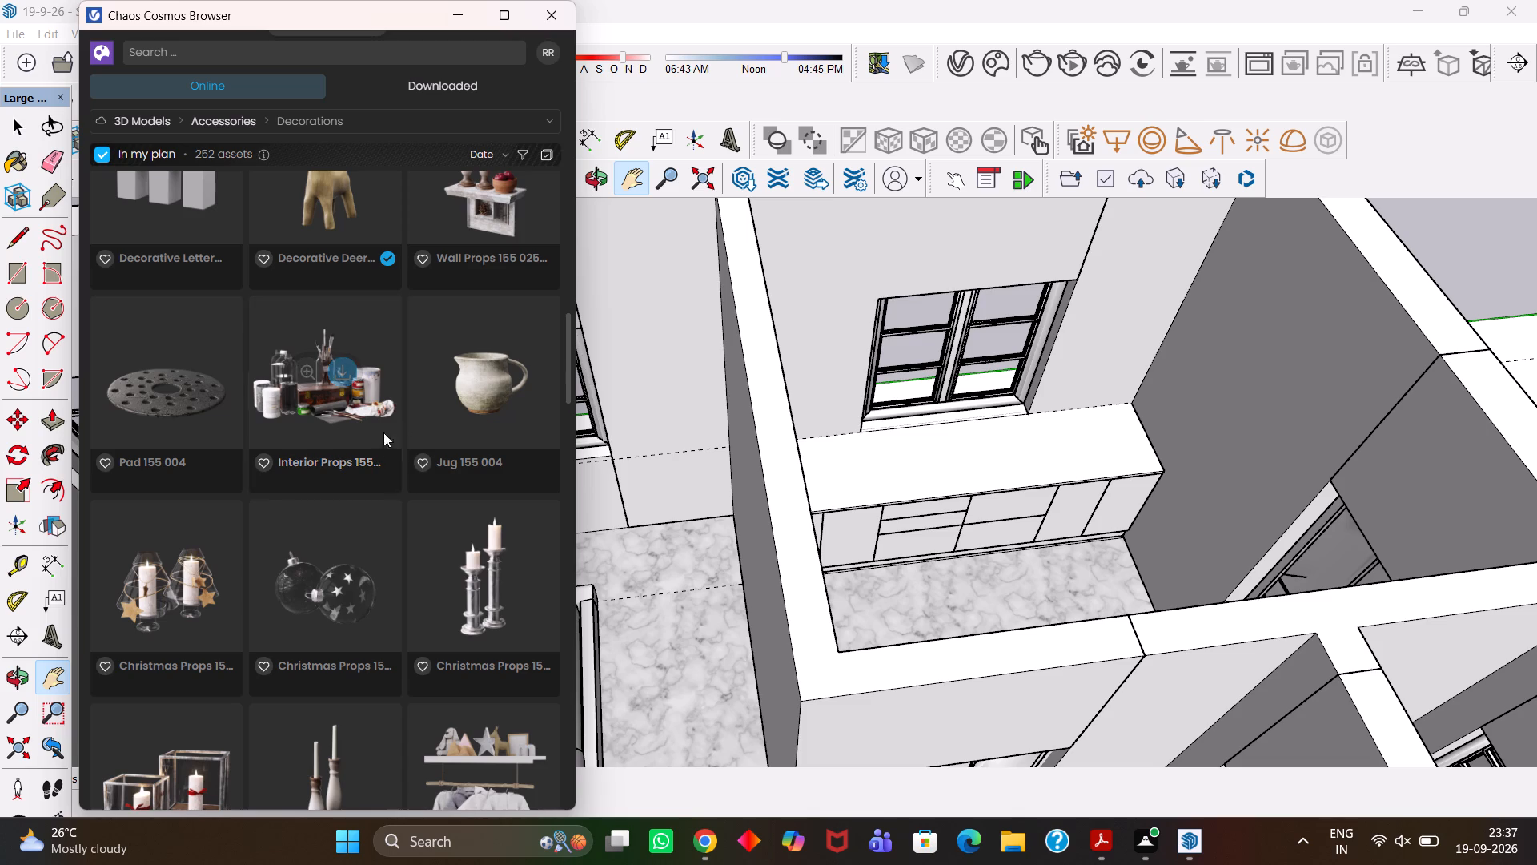
# Examine the decoration models from the antique candle holders and seashell through wall art, bowls and pillows to the glass bottles.
pyautogui.scroll(-14, 336, 485)
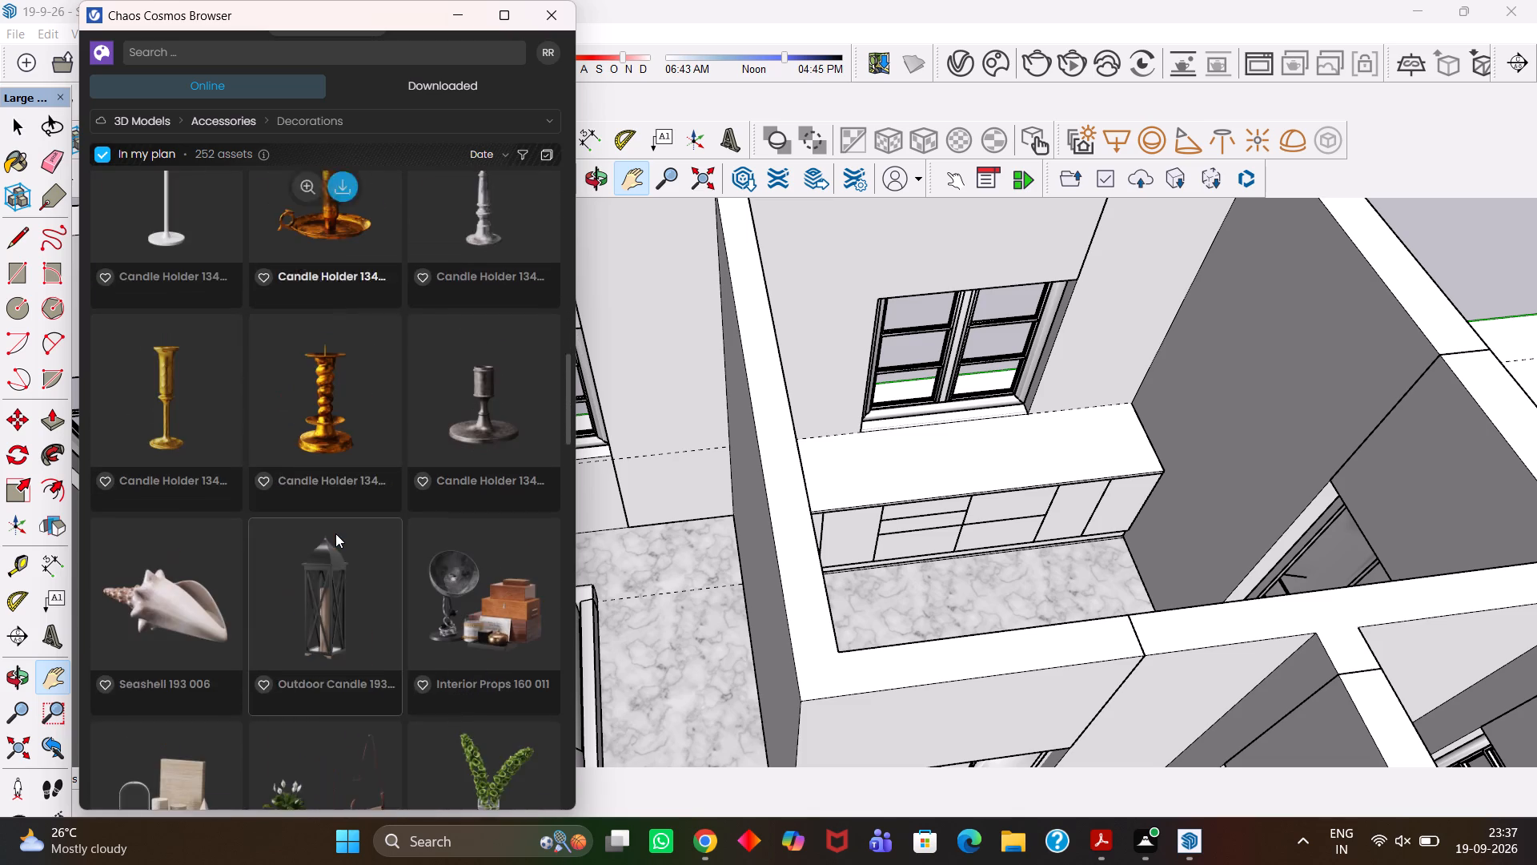
pyautogui.scroll(-18, 335, 533)
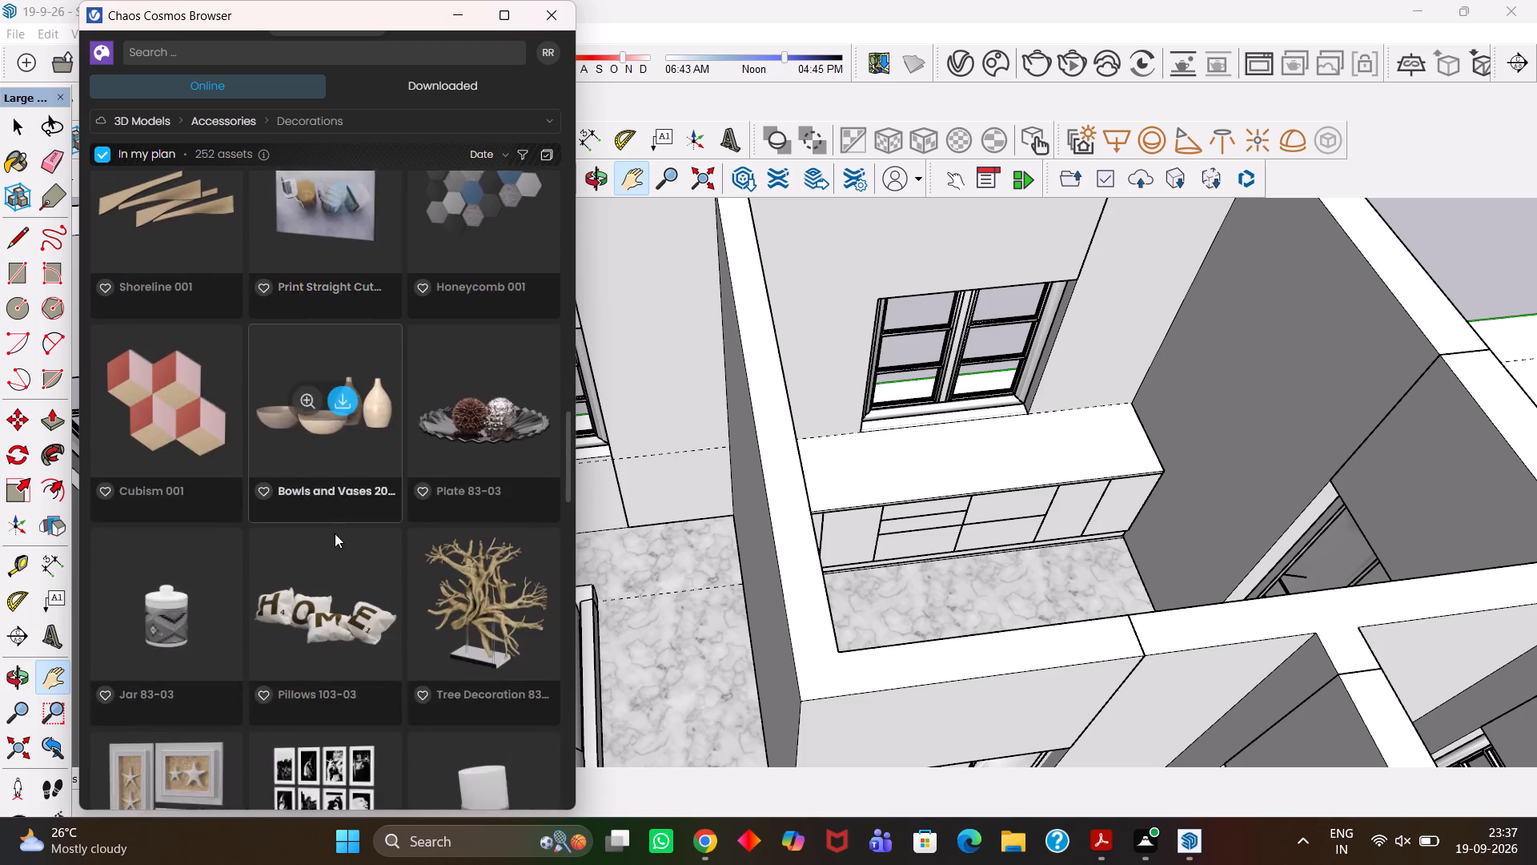
pyautogui.scroll(-10, 335, 533)
pyautogui.scroll(2, 335, 533)
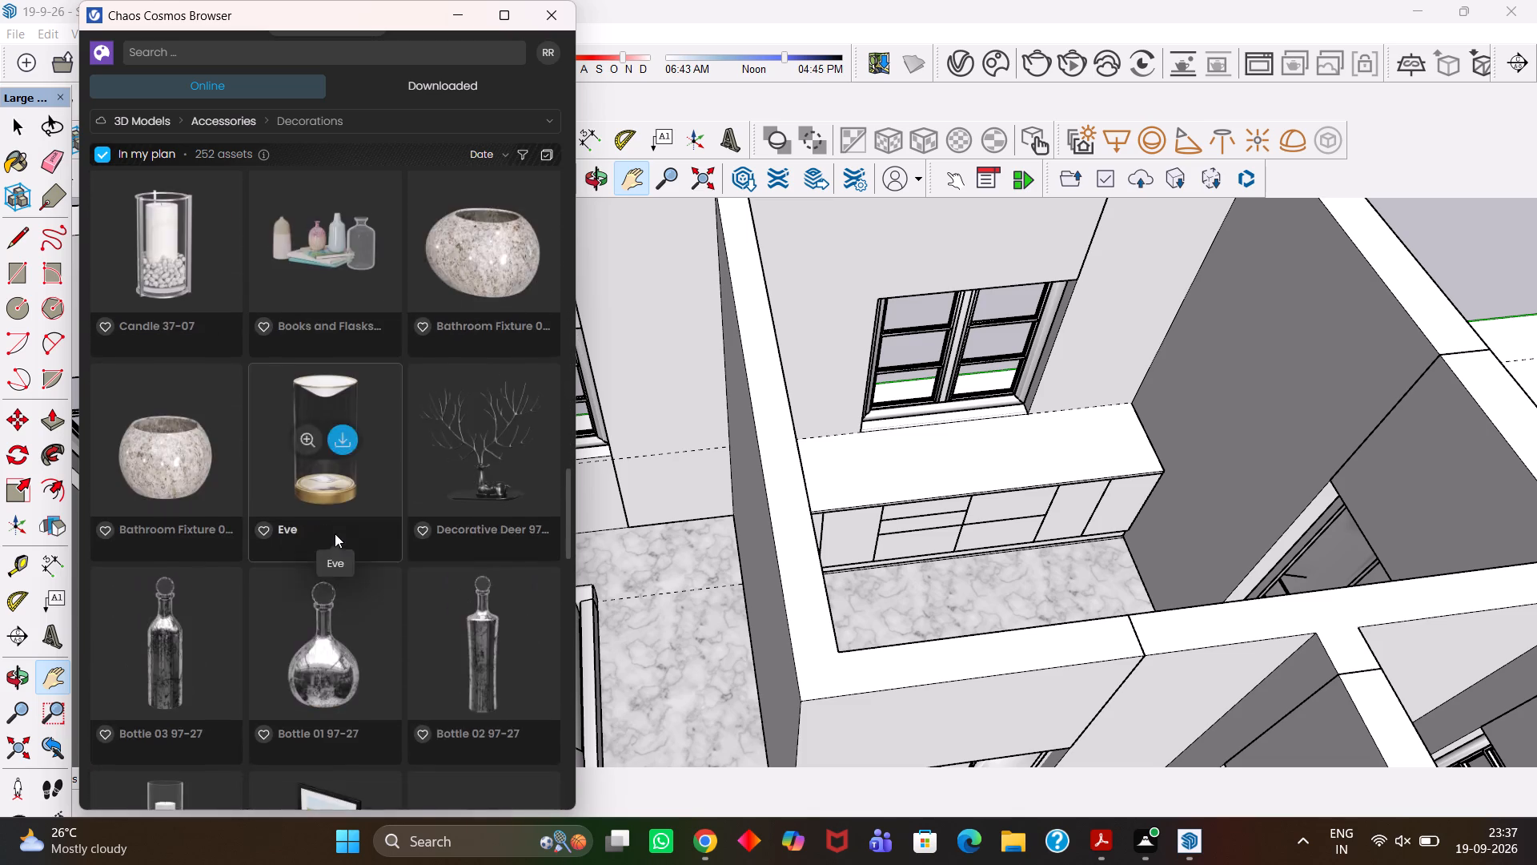
# Examine the decoration models from the candles, stone bowls and bottles through wall pictures and decorative figures to the armillary sphere.
pyautogui.scroll(1, 335, 533)
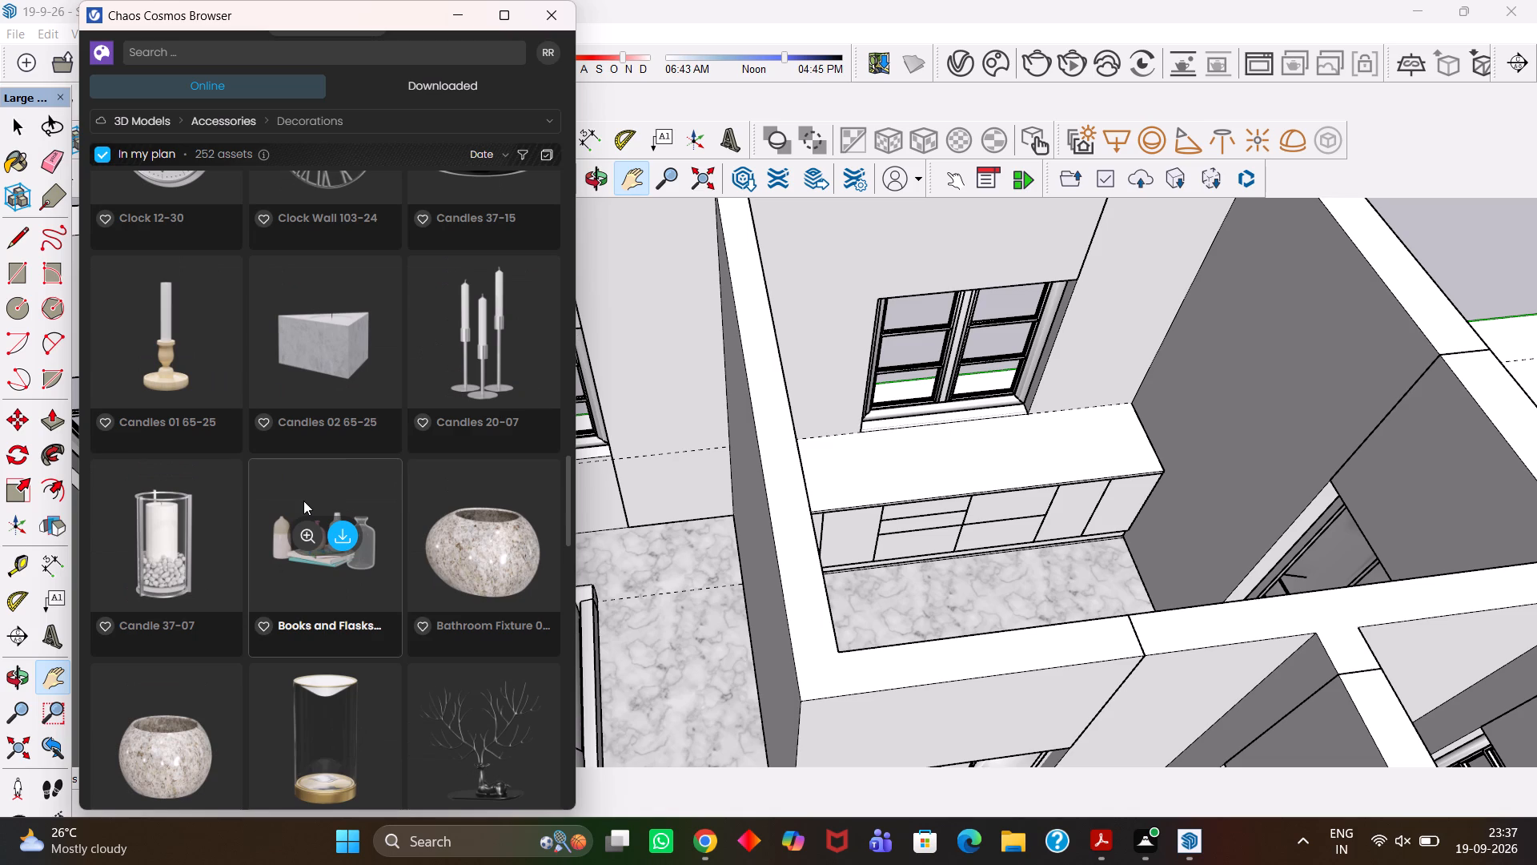
pyautogui.scroll(-3, 234, 445)
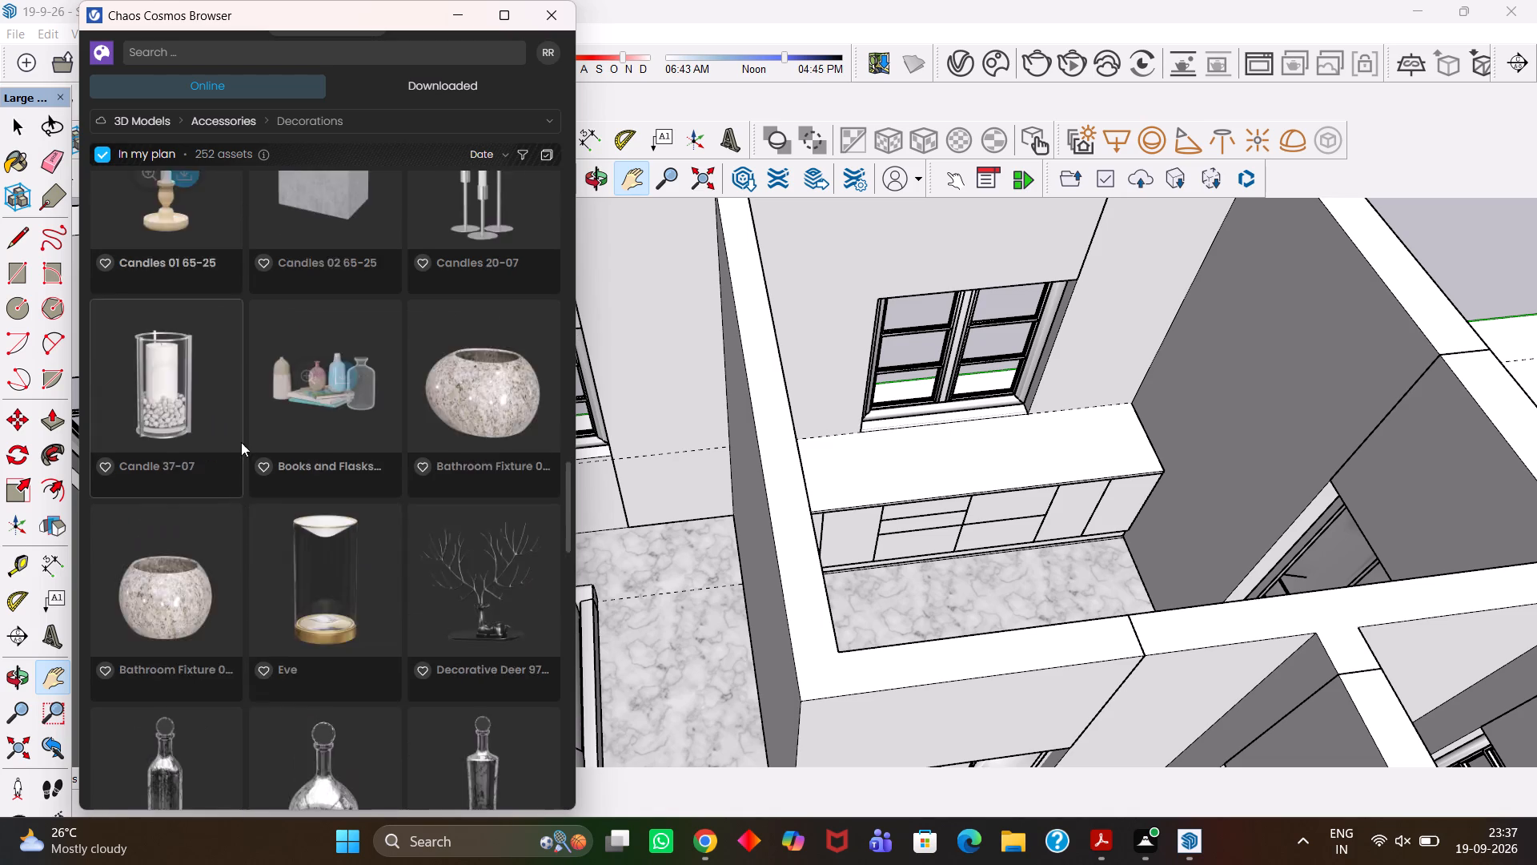
pyautogui.scroll(-11, 247, 444)
pyautogui.scroll(4, 244, 447)
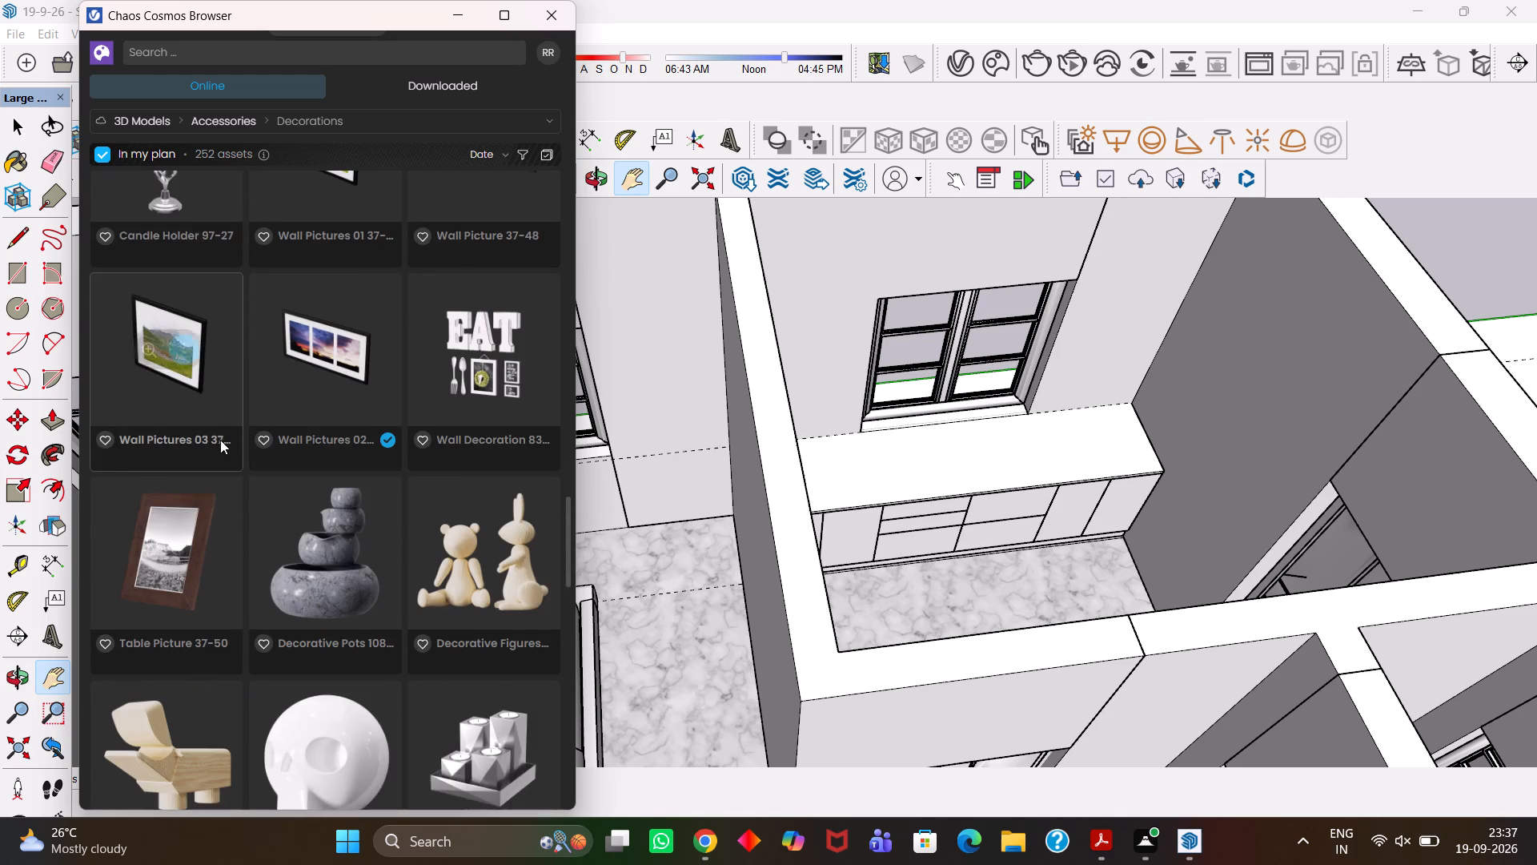
pyautogui.scroll(-2, 372, 489)
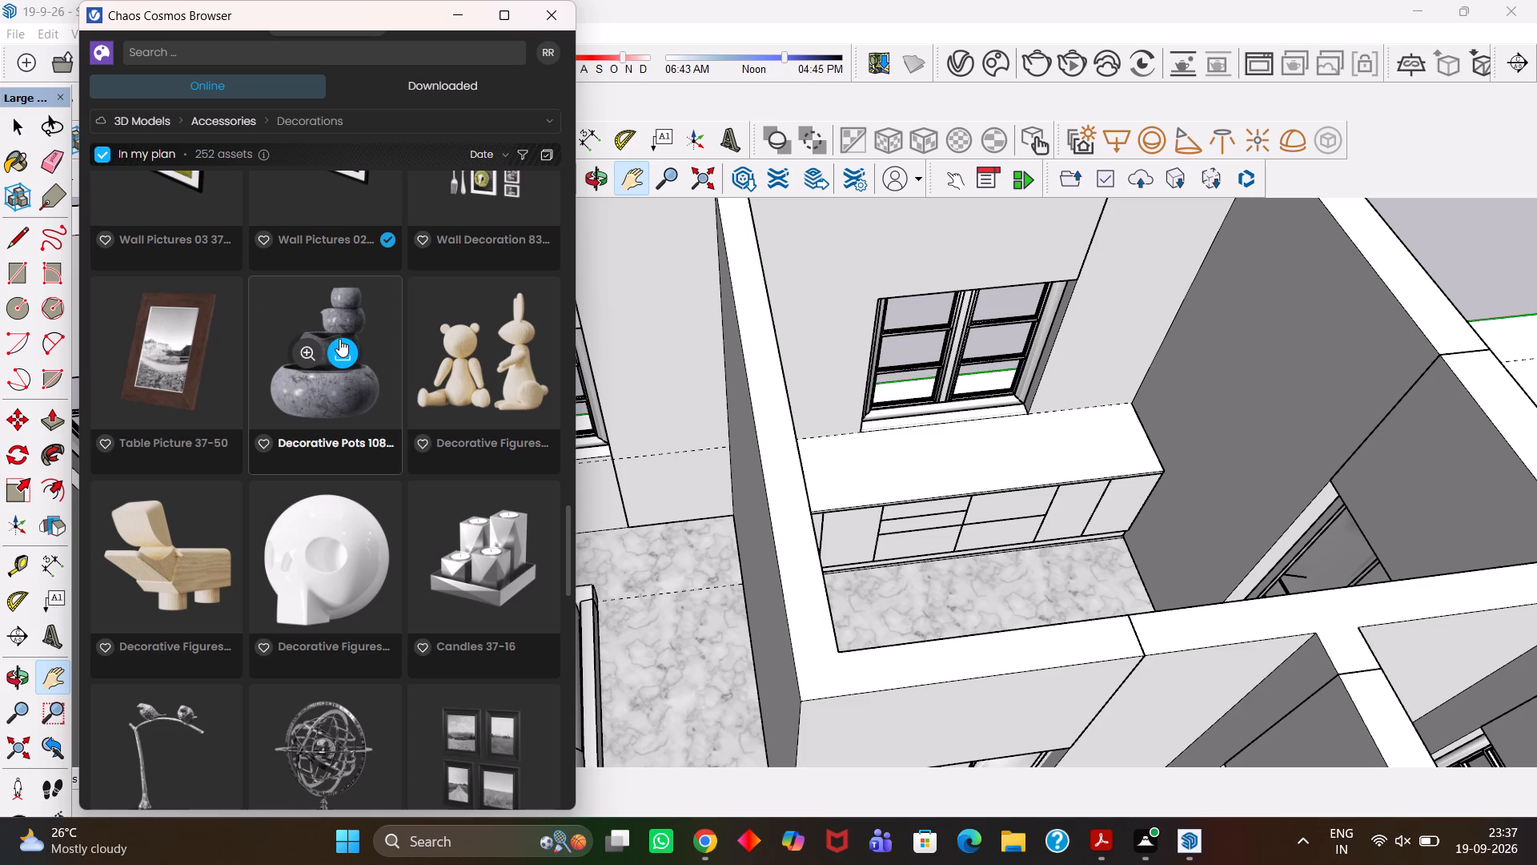
pyautogui.scroll(-7, 235, 365)
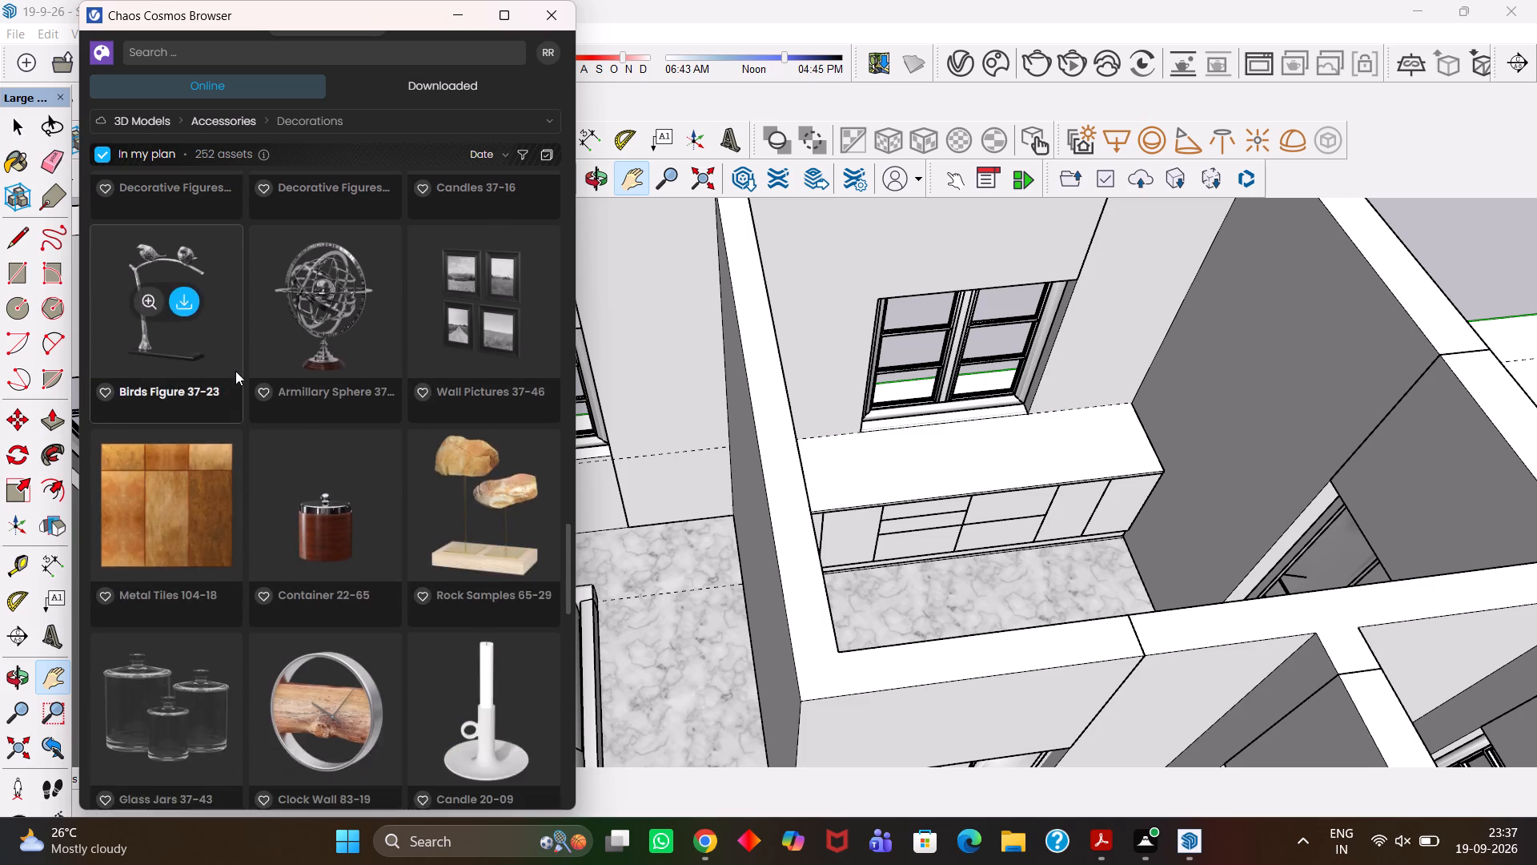
pyautogui.scroll(2, 239, 379)
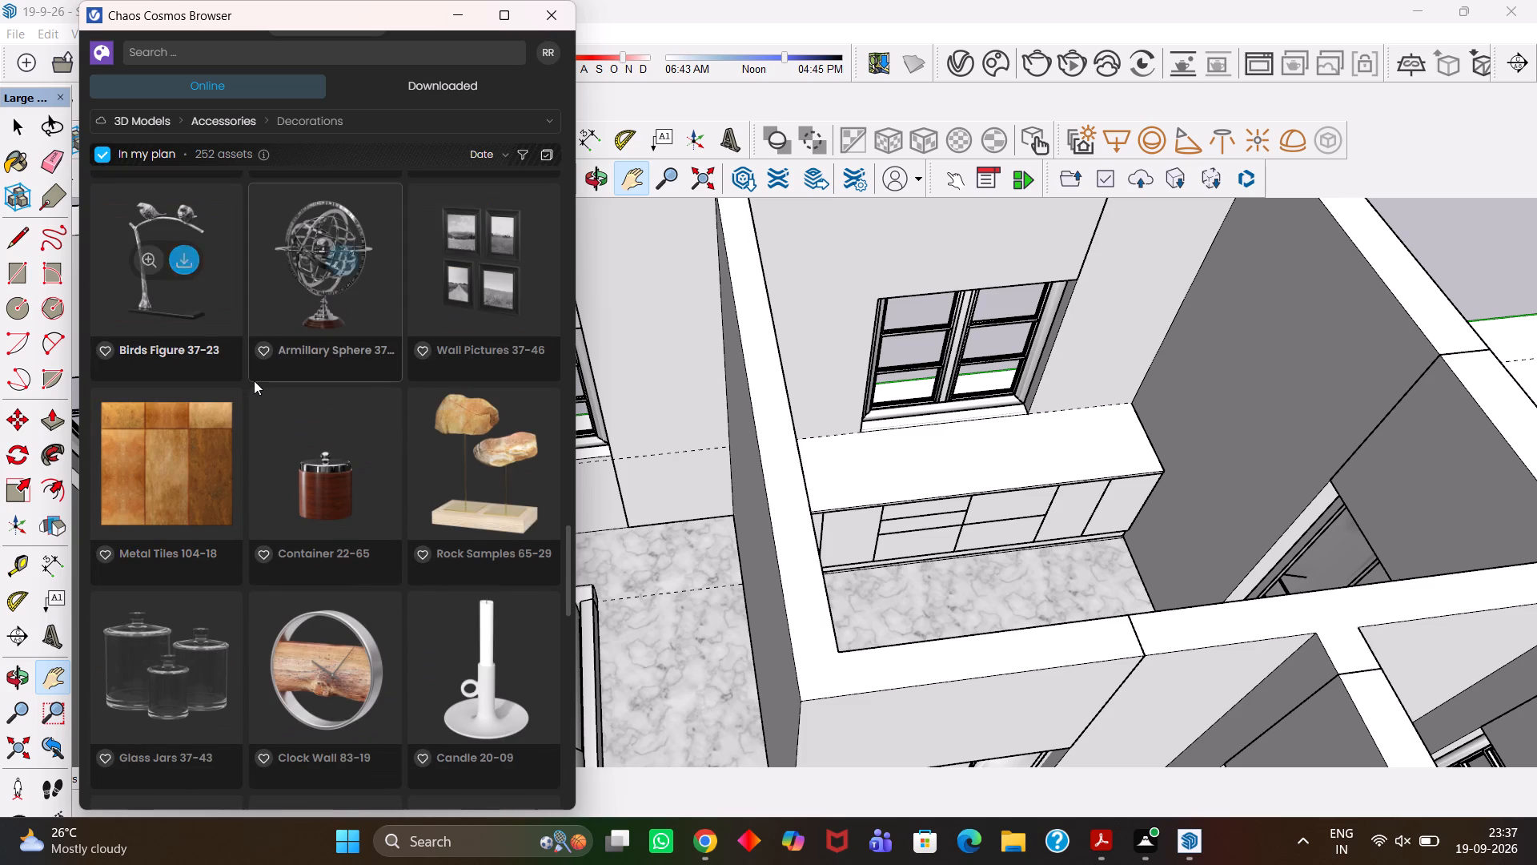
pyautogui.scroll(-1, 258, 381)
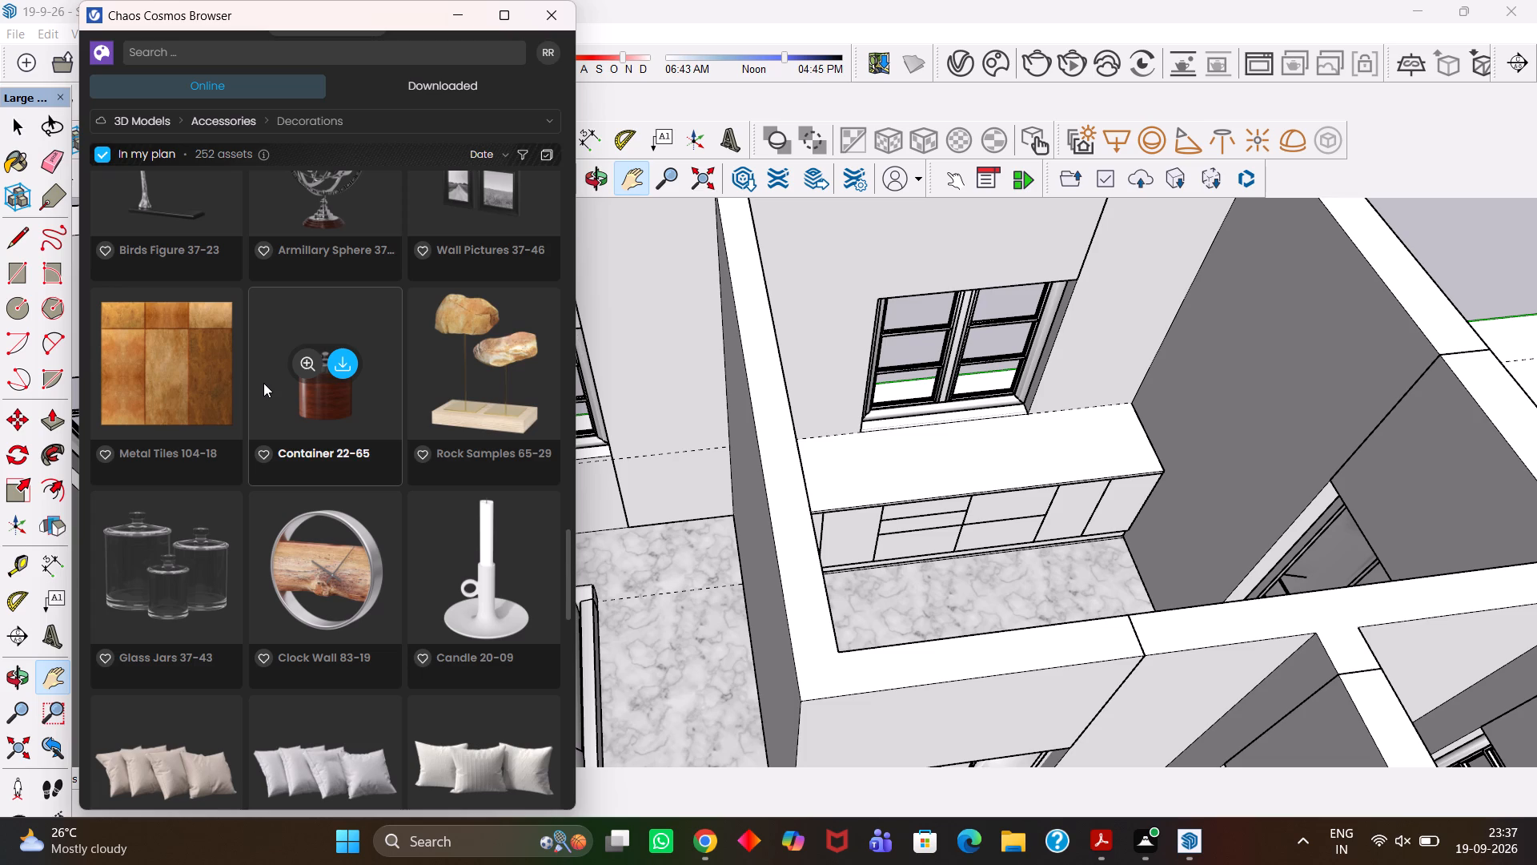
# Examine the decoration models from the container and glass jars through pillows, Christmas props and print art to the decorative jars.
pyautogui.scroll(-10, 263, 383)
pyautogui.scroll(1, 265, 396)
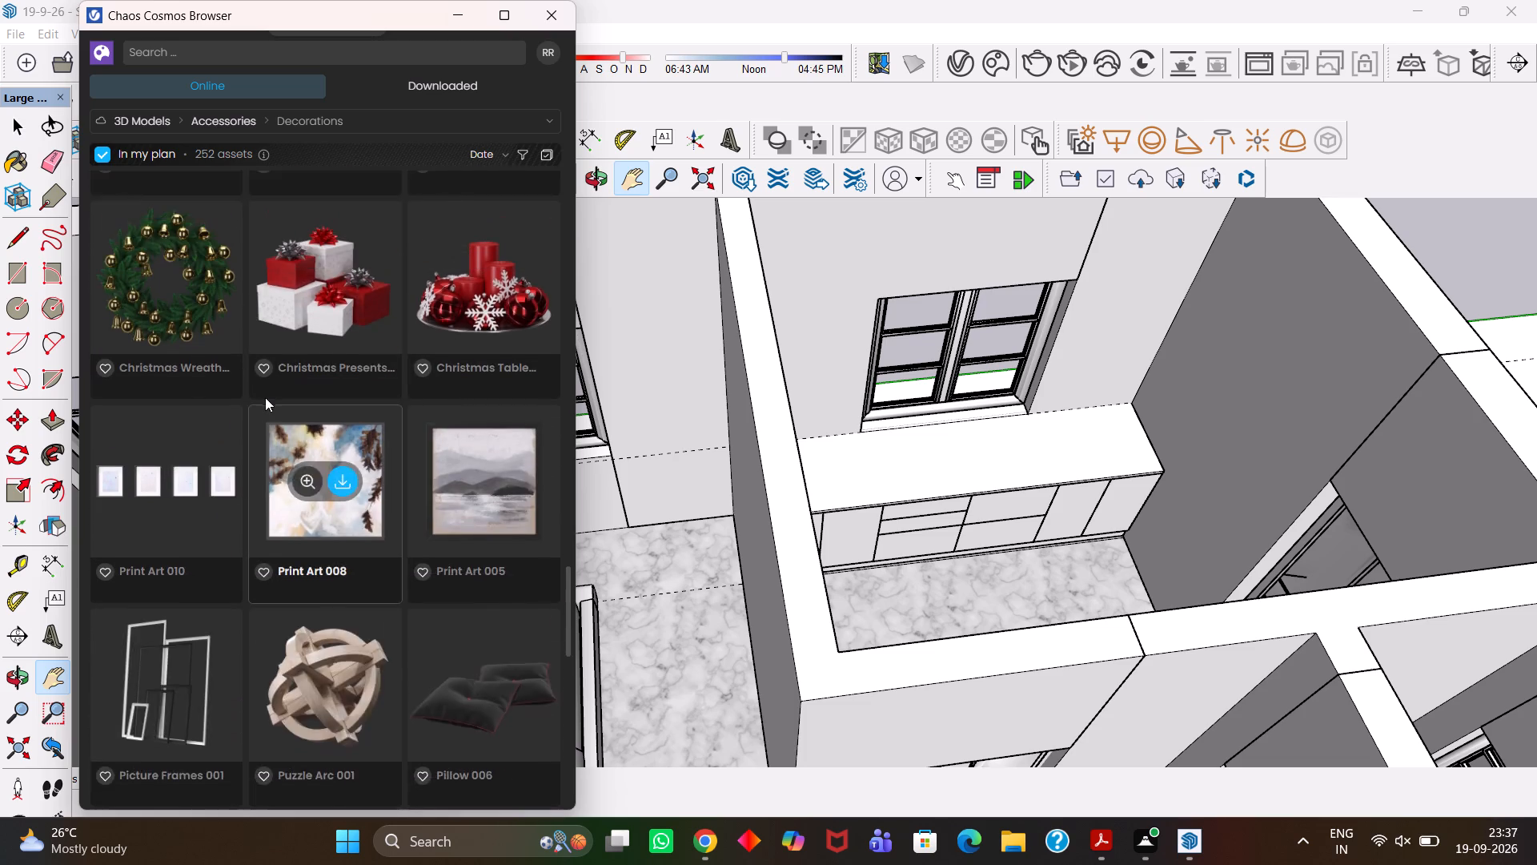
pyautogui.scroll(-3, 265, 397)
pyautogui.scroll(3, 265, 397)
pyautogui.scroll(-3, 265, 397)
pyautogui.scroll(6, 265, 397)
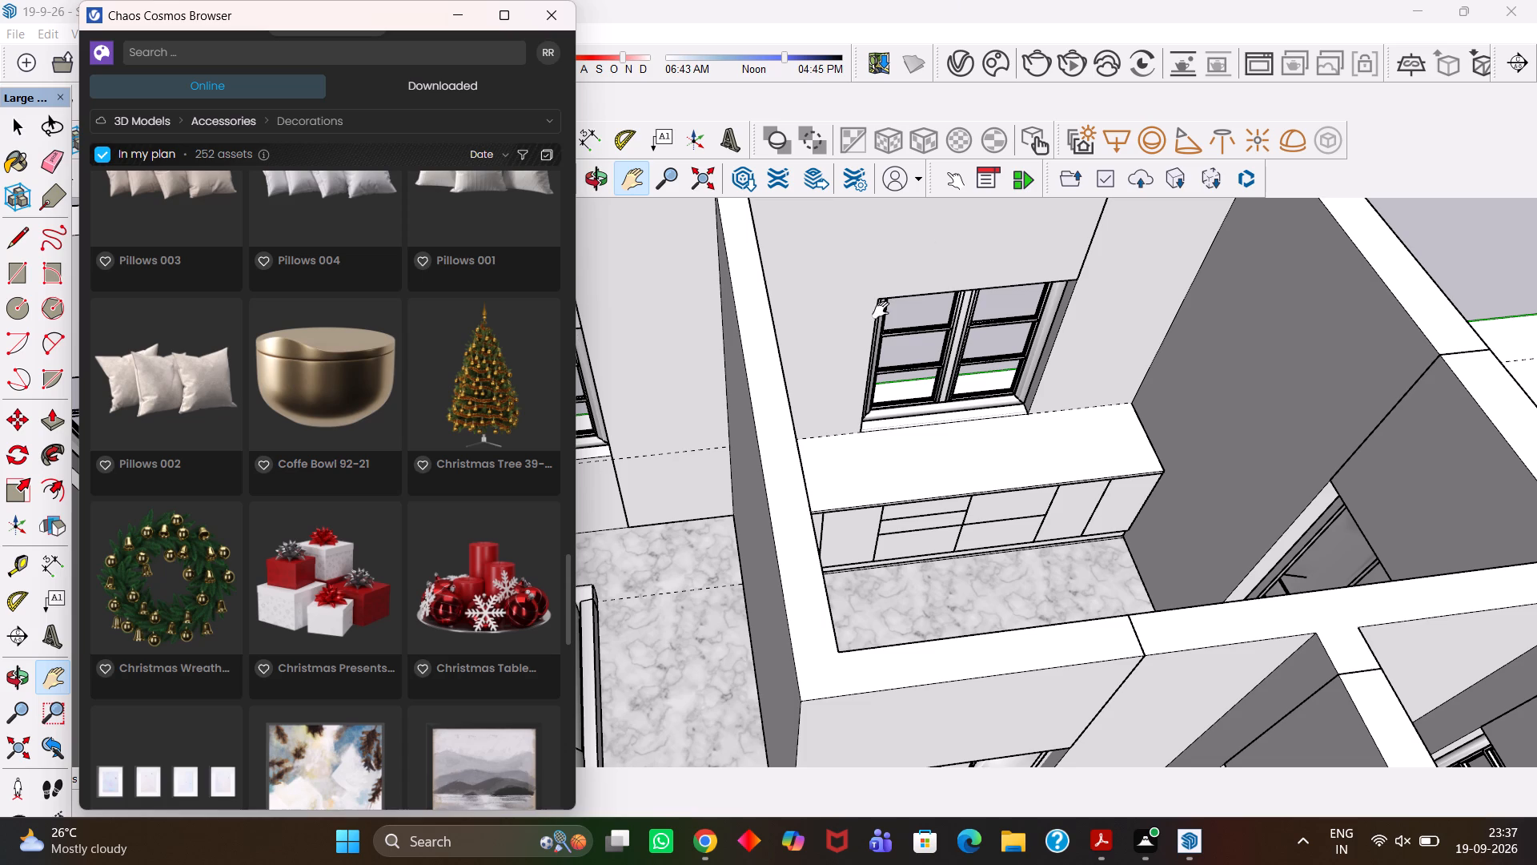
pyautogui.scroll(-2, 461, 382)
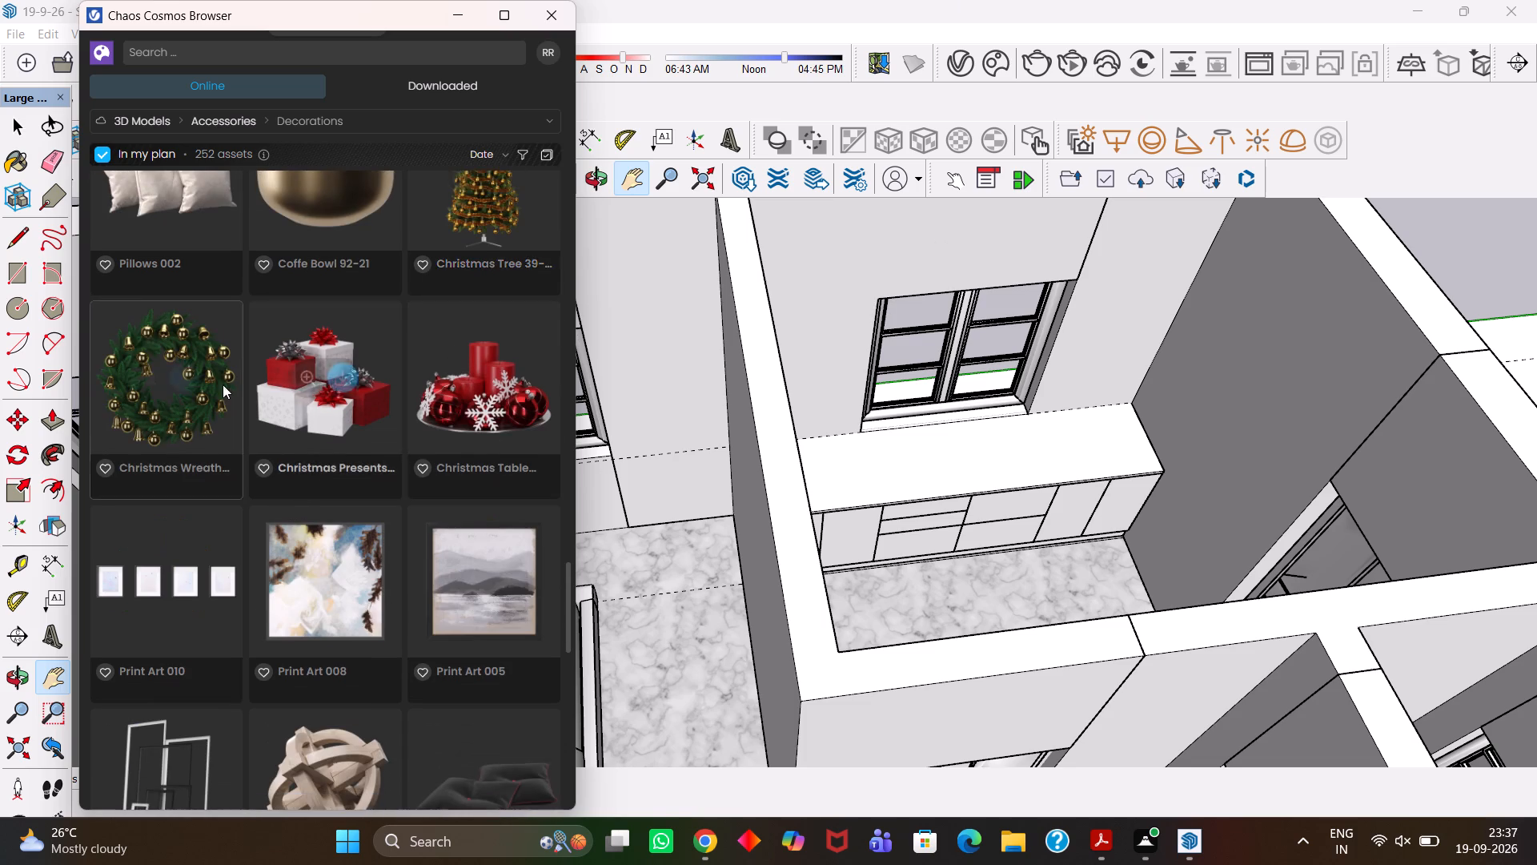
pyautogui.scroll(-2, 254, 385)
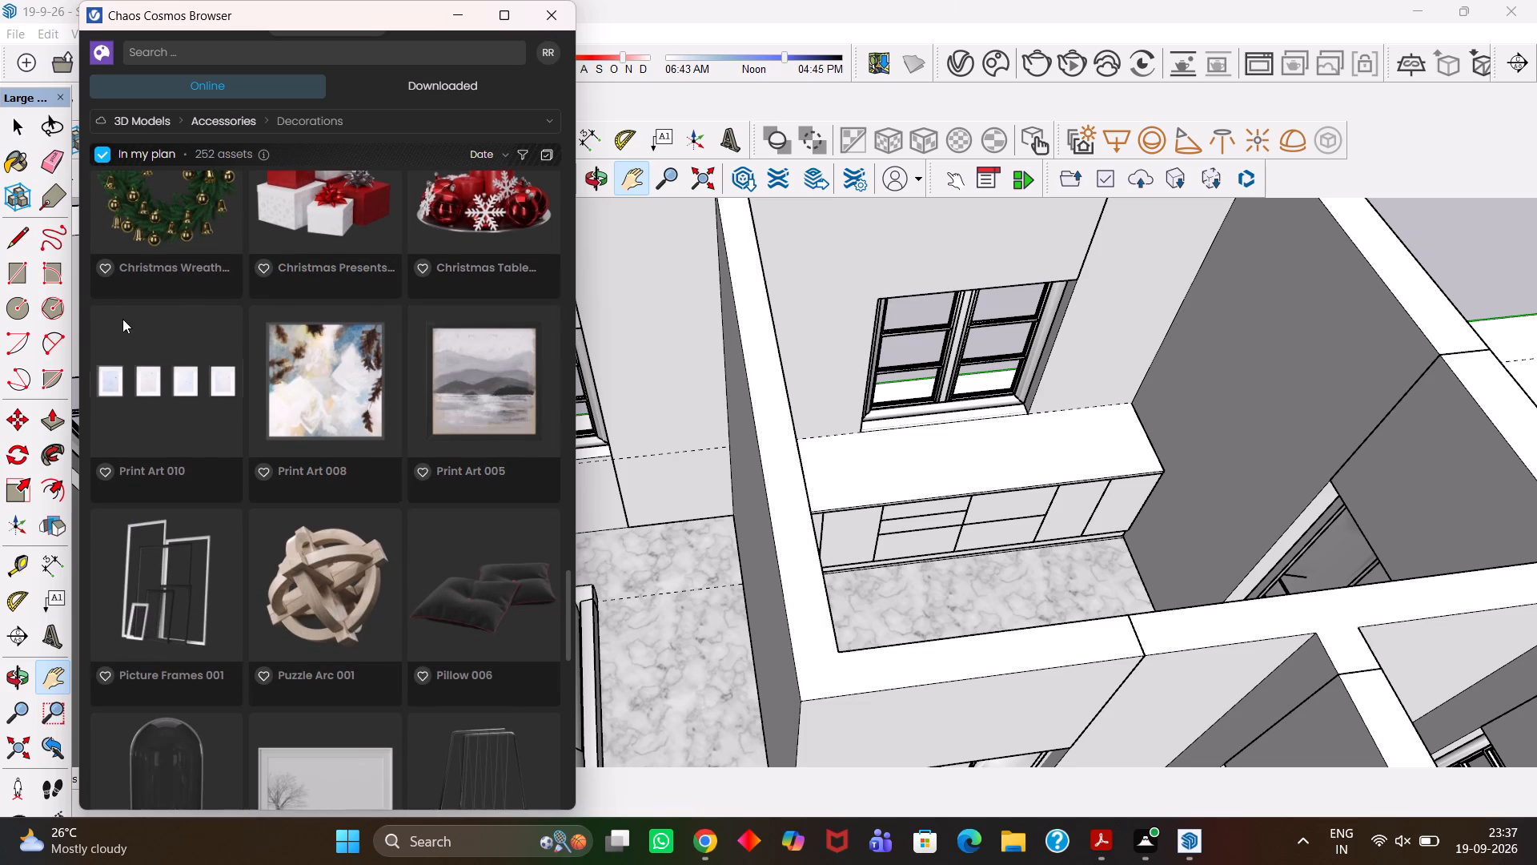
pyautogui.scroll(-2, 409, 420)
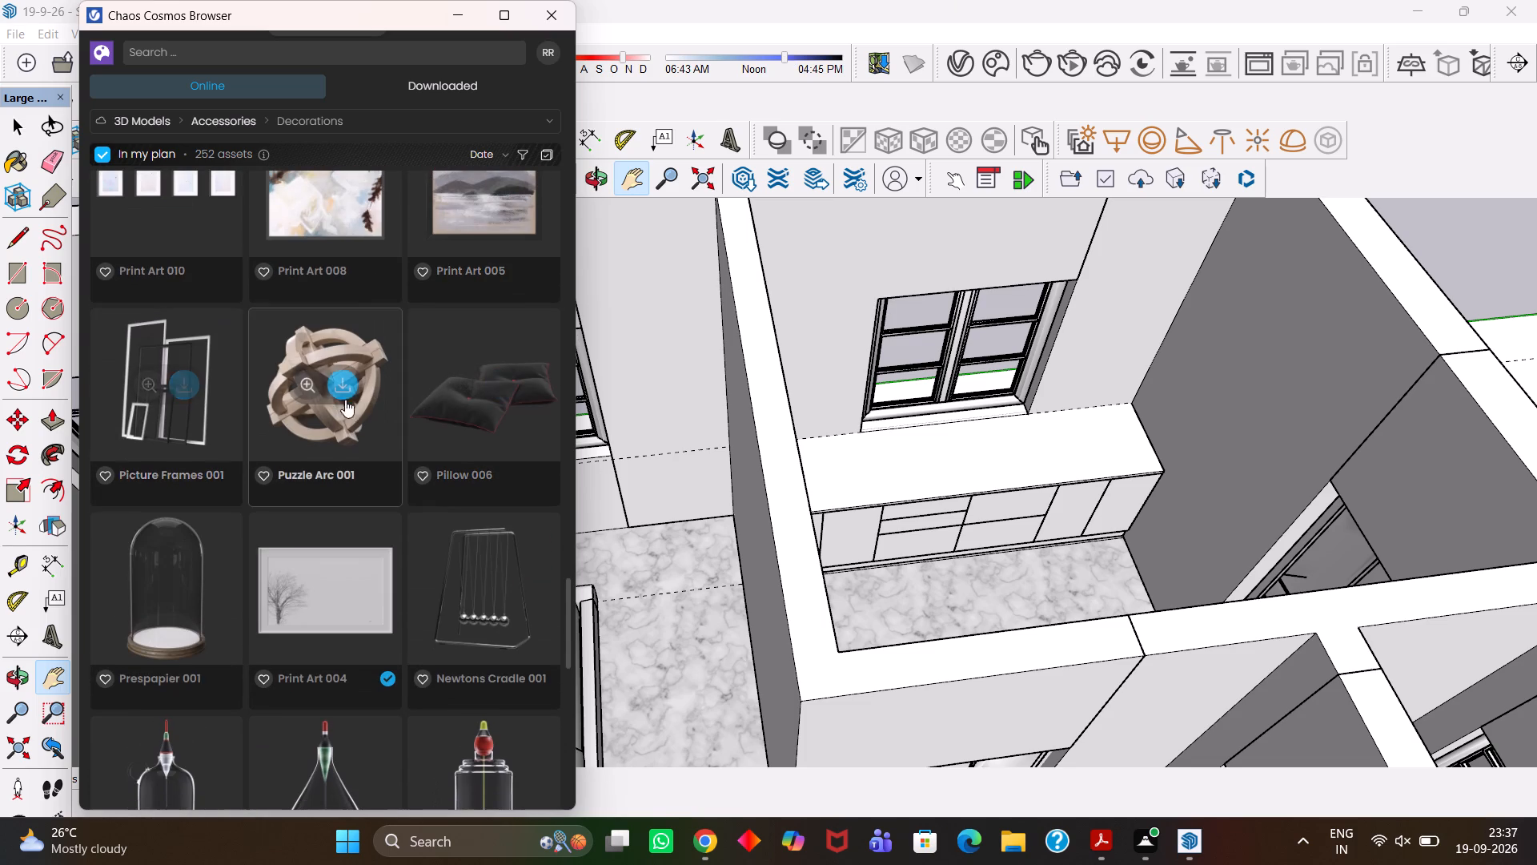
pyautogui.scroll(-2, 346, 400)
pyautogui.scroll(-1, 130, 405)
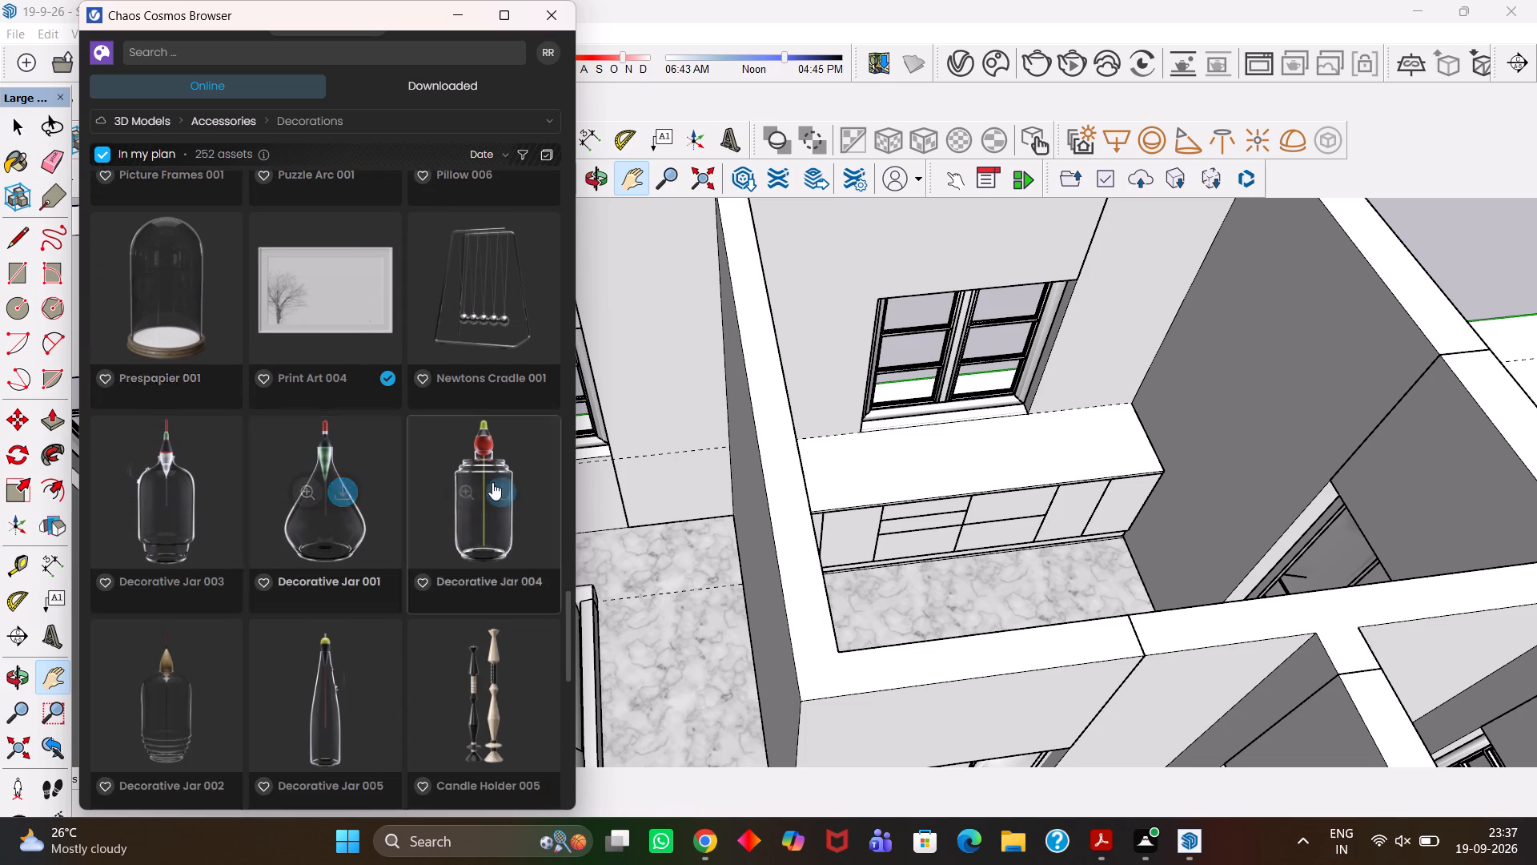
# Examine the decoration models from the decorative jars and candle holders through bath accessories and baskets to the decorative birds and cat.
pyautogui.scroll(-2, 492, 482)
pyautogui.scroll(-2, 211, 493)
pyautogui.scroll(-2, 407, 512)
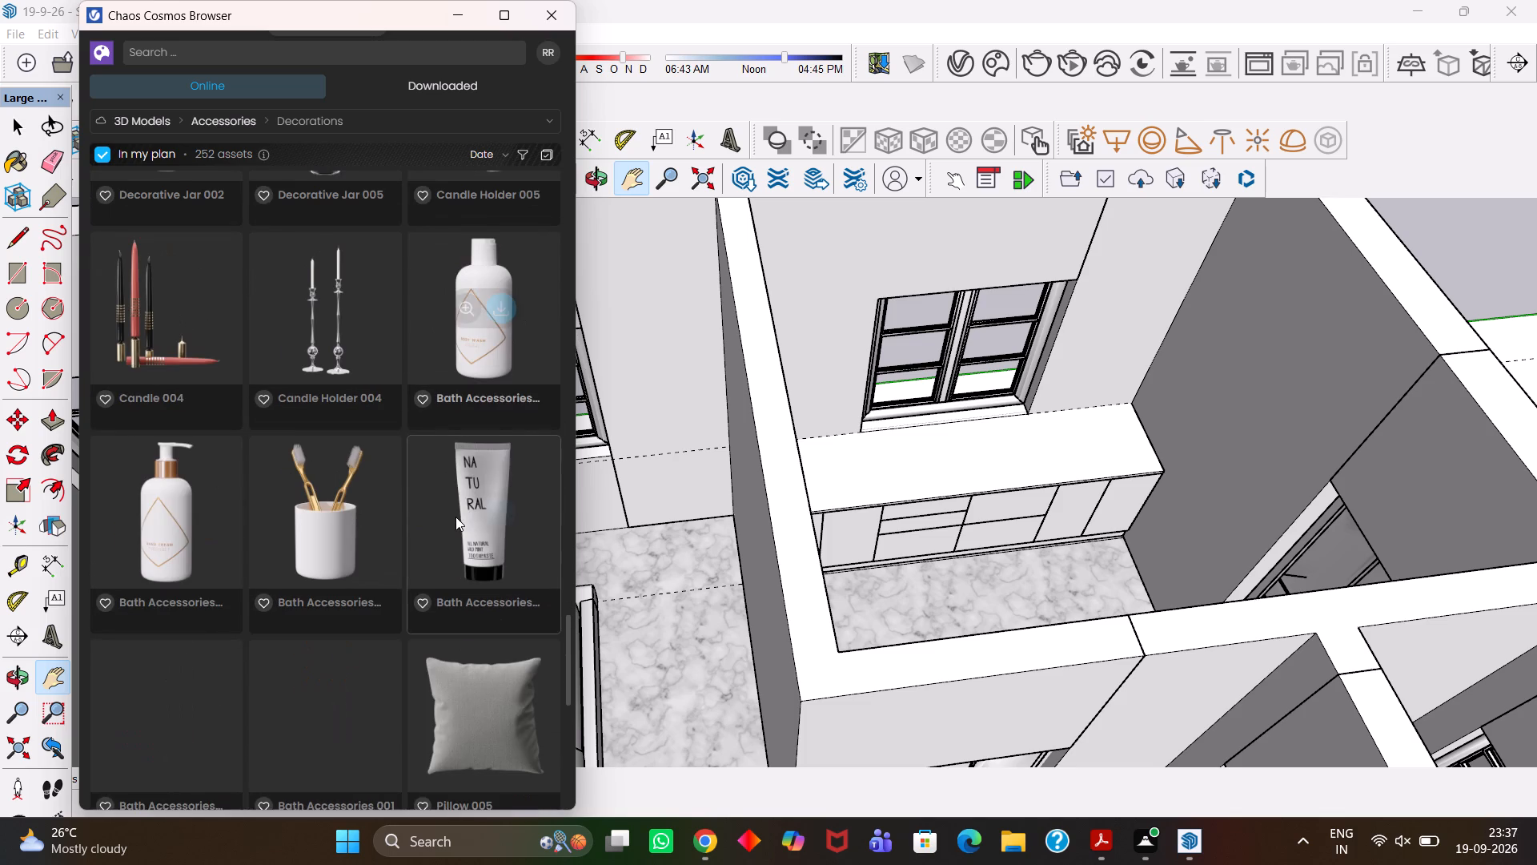
pyautogui.scroll(-2, 131, 528)
pyautogui.scroll(-3, 419, 540)
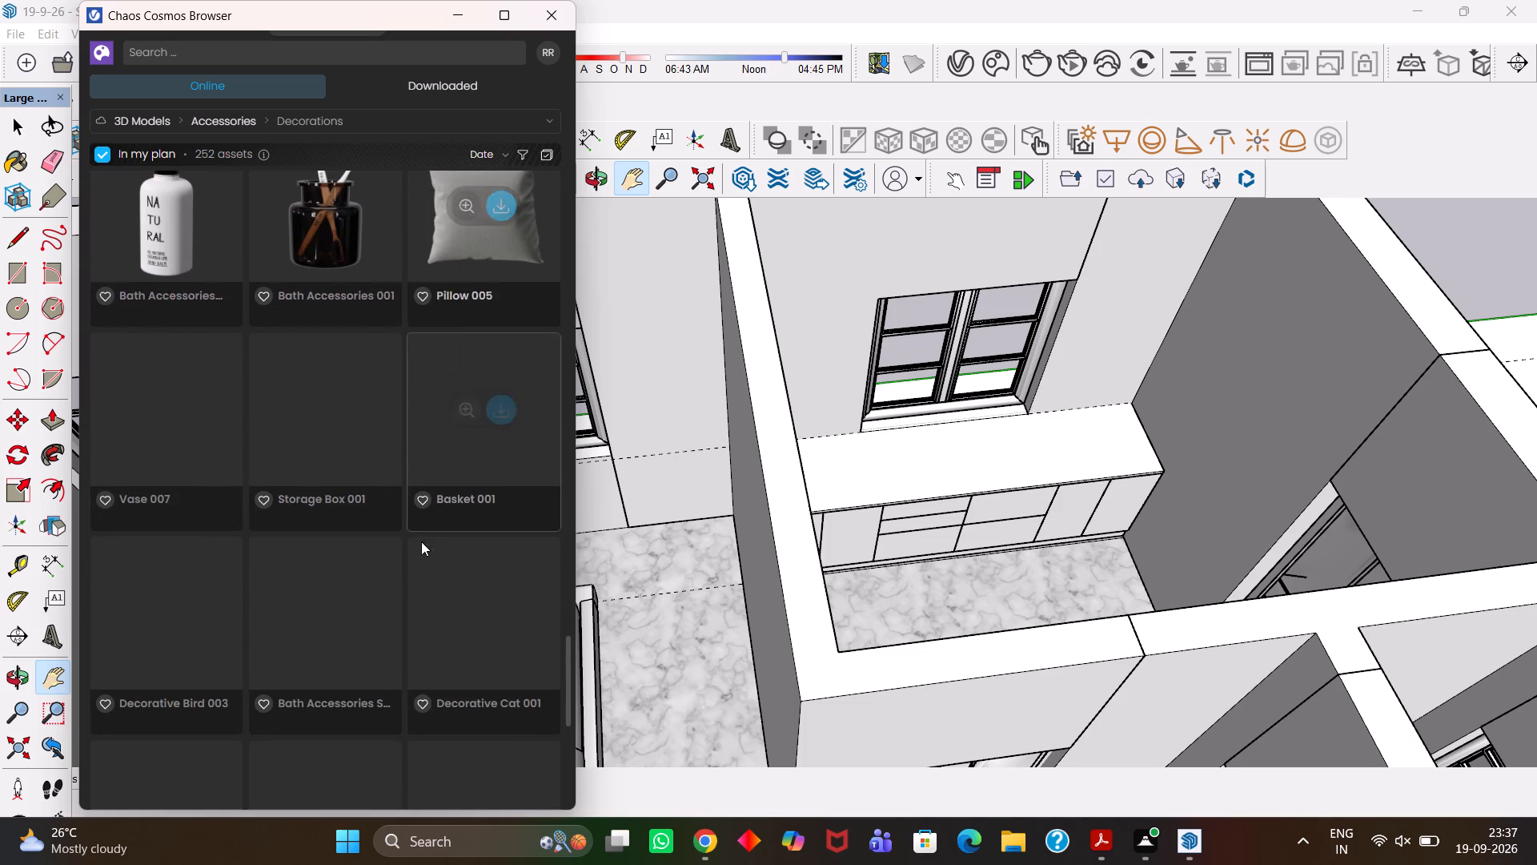
pyautogui.scroll(2, 308, 482)
pyautogui.scroll(1, 236, 490)
pyautogui.scroll(-3, 236, 491)
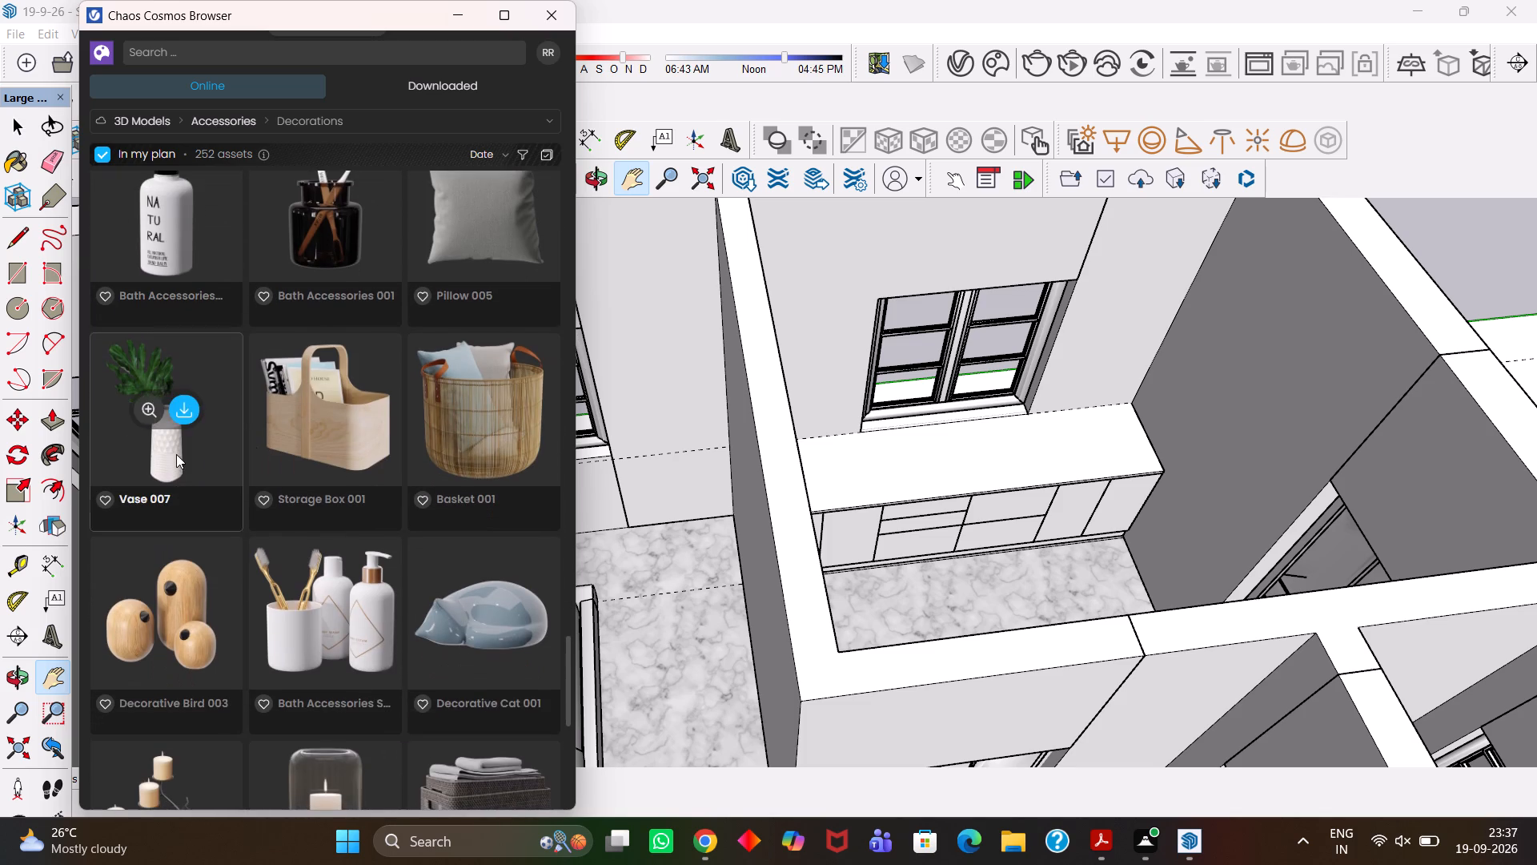
pyautogui.scroll(-1, 380, 432)
pyautogui.scroll(-1, 183, 505)
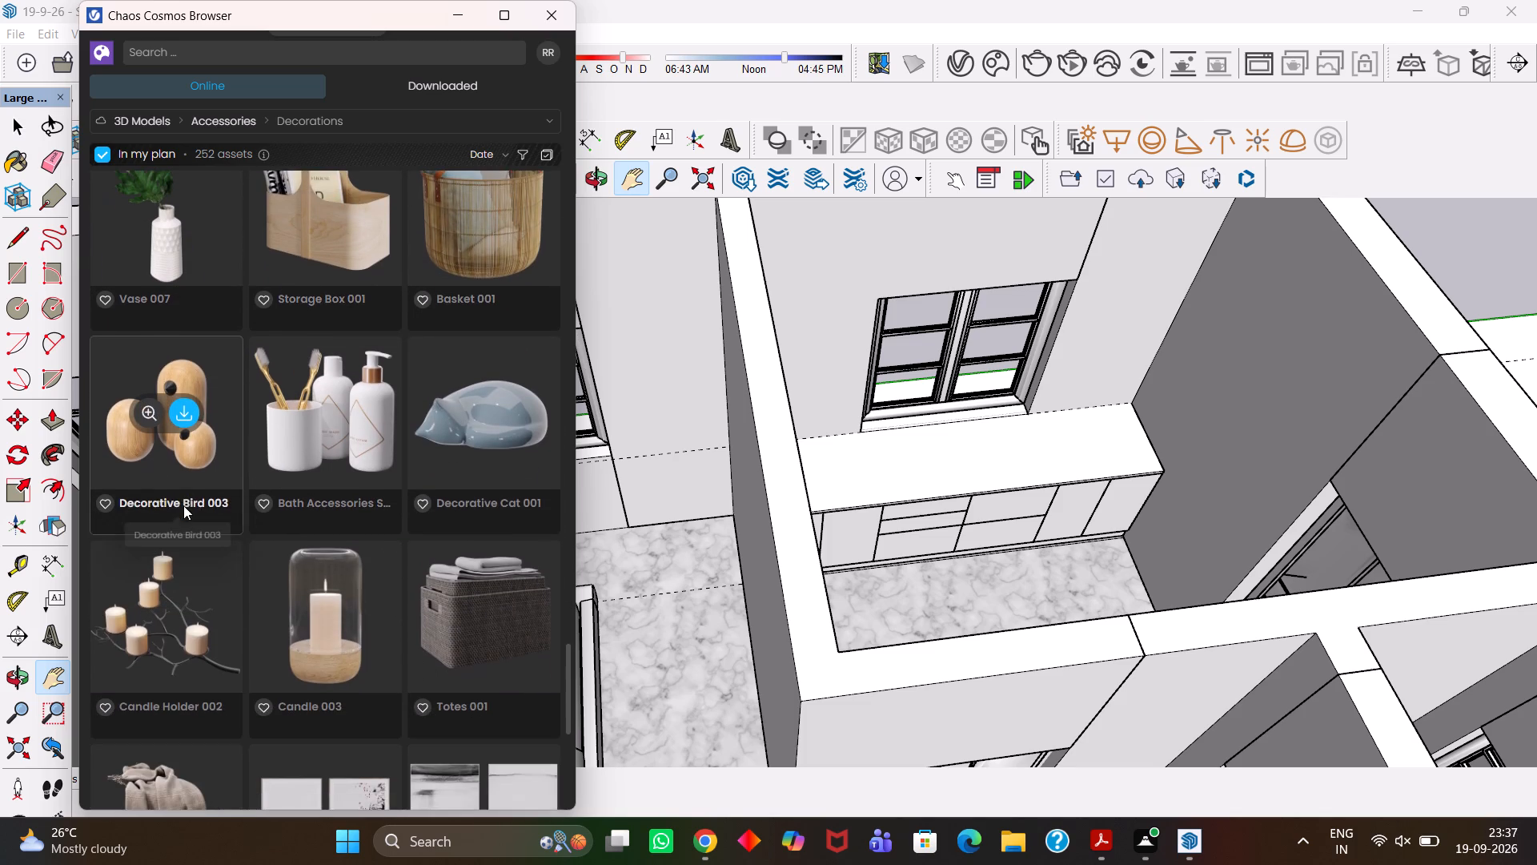
# Examine the remaining decoration models from the totes, throw and print art through candles and pillows to the wall clocks ending the list.
pyautogui.scroll(-1, 183, 521)
pyautogui.scroll(-4, 392, 533)
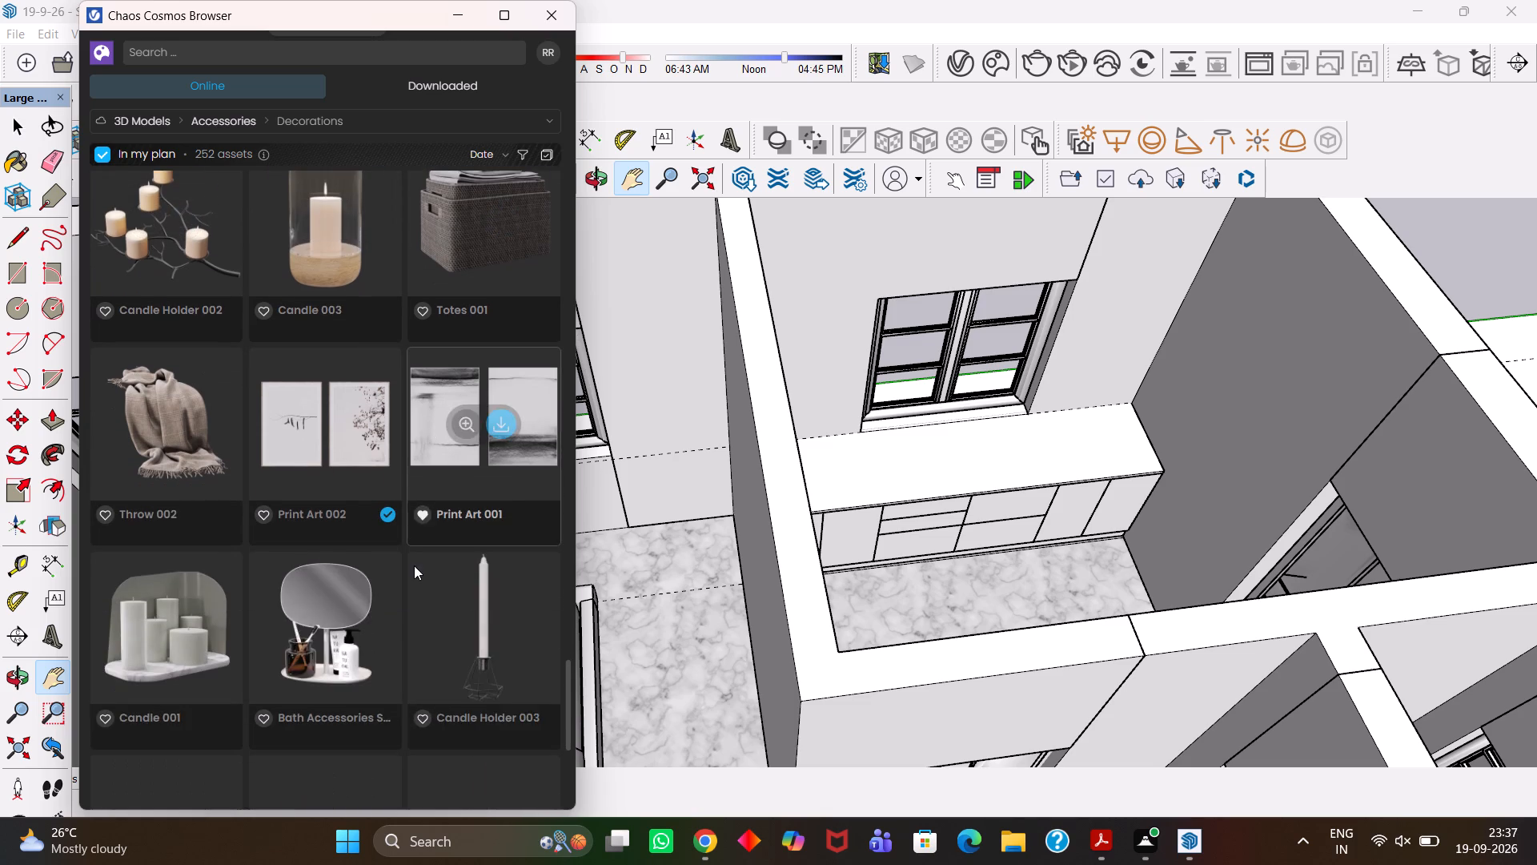
pyautogui.scroll(-1, 383, 512)
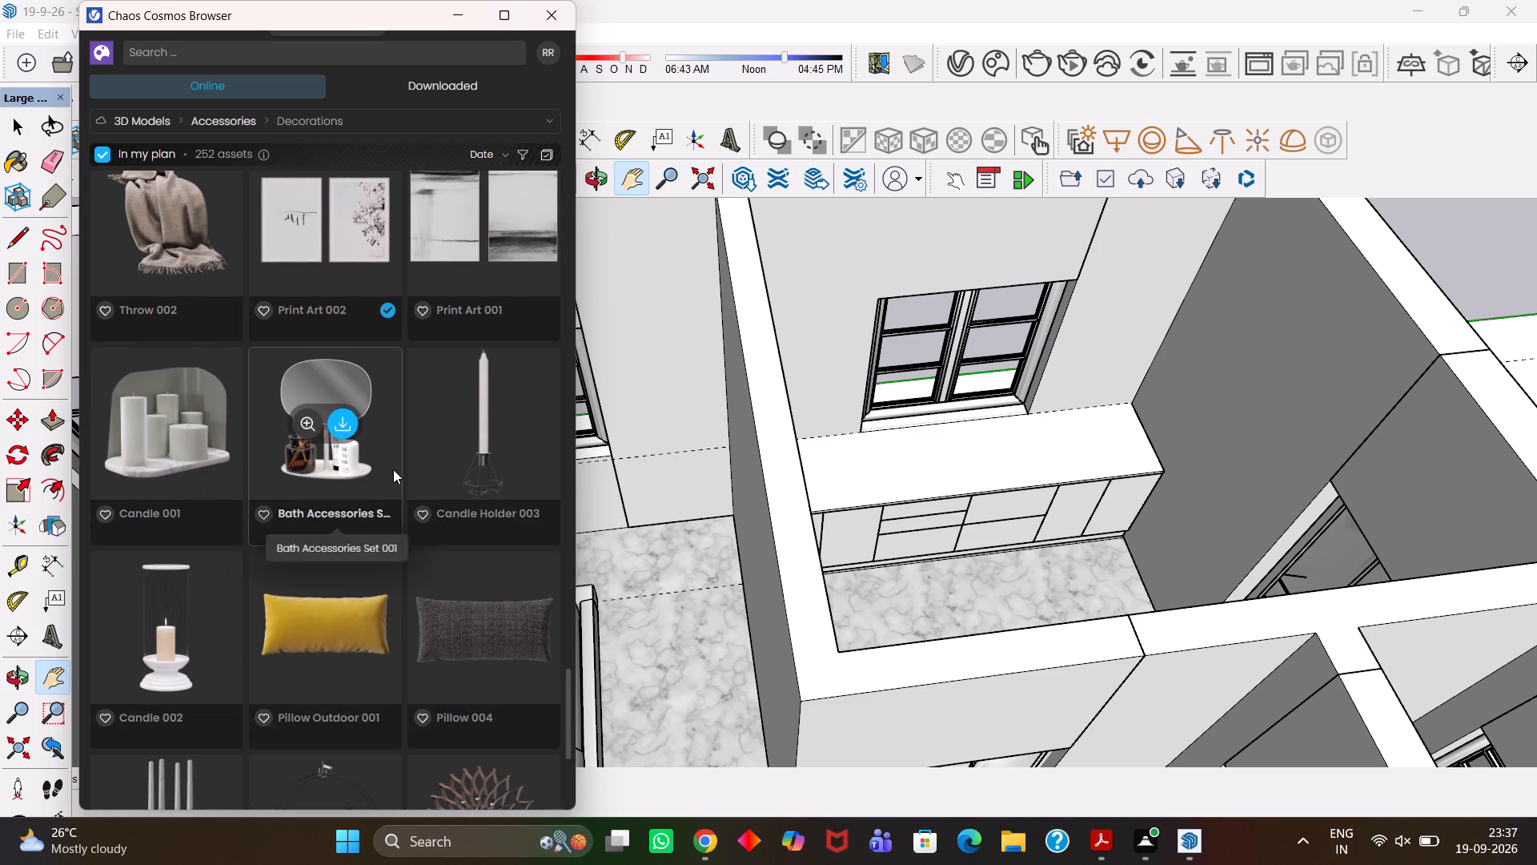
pyautogui.scroll(-3, 544, 463)
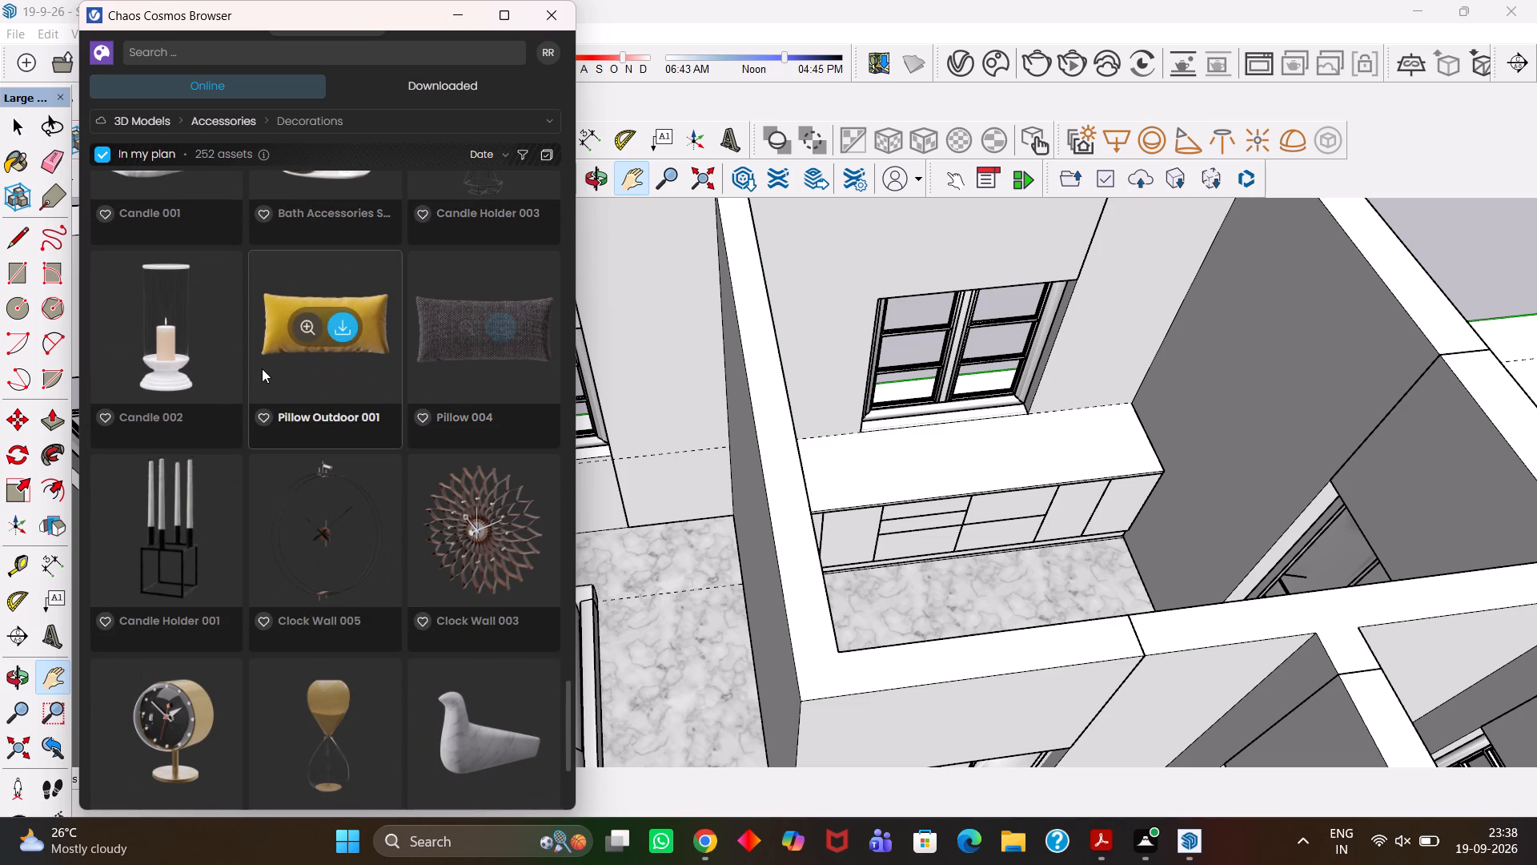
pyautogui.scroll(-2, 199, 381)
pyautogui.scroll(-2, 462, 383)
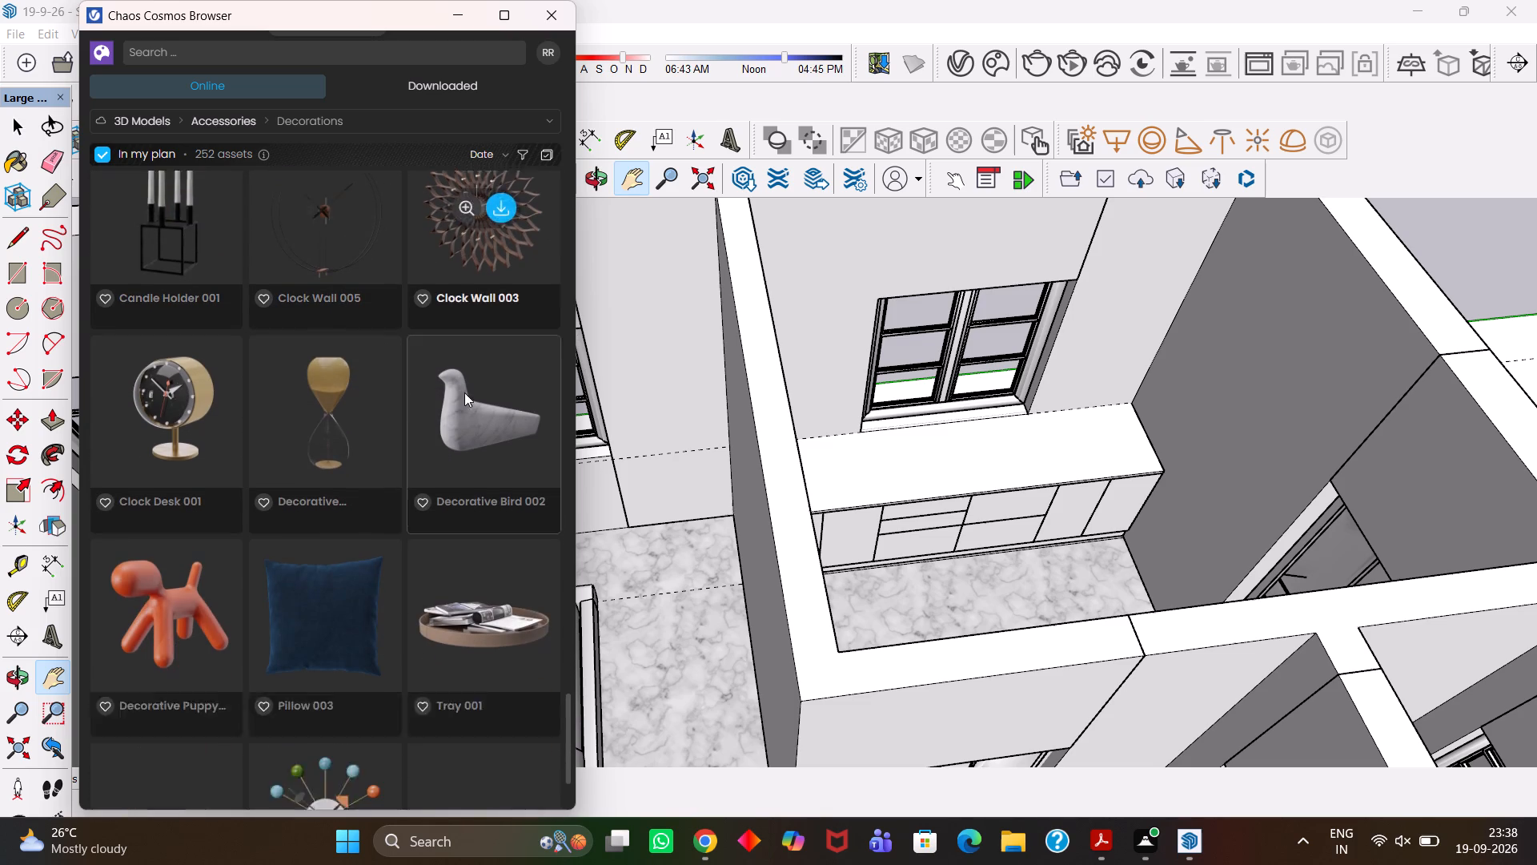
pyautogui.scroll(-3, 215, 369)
pyautogui.scroll(-2, 435, 324)
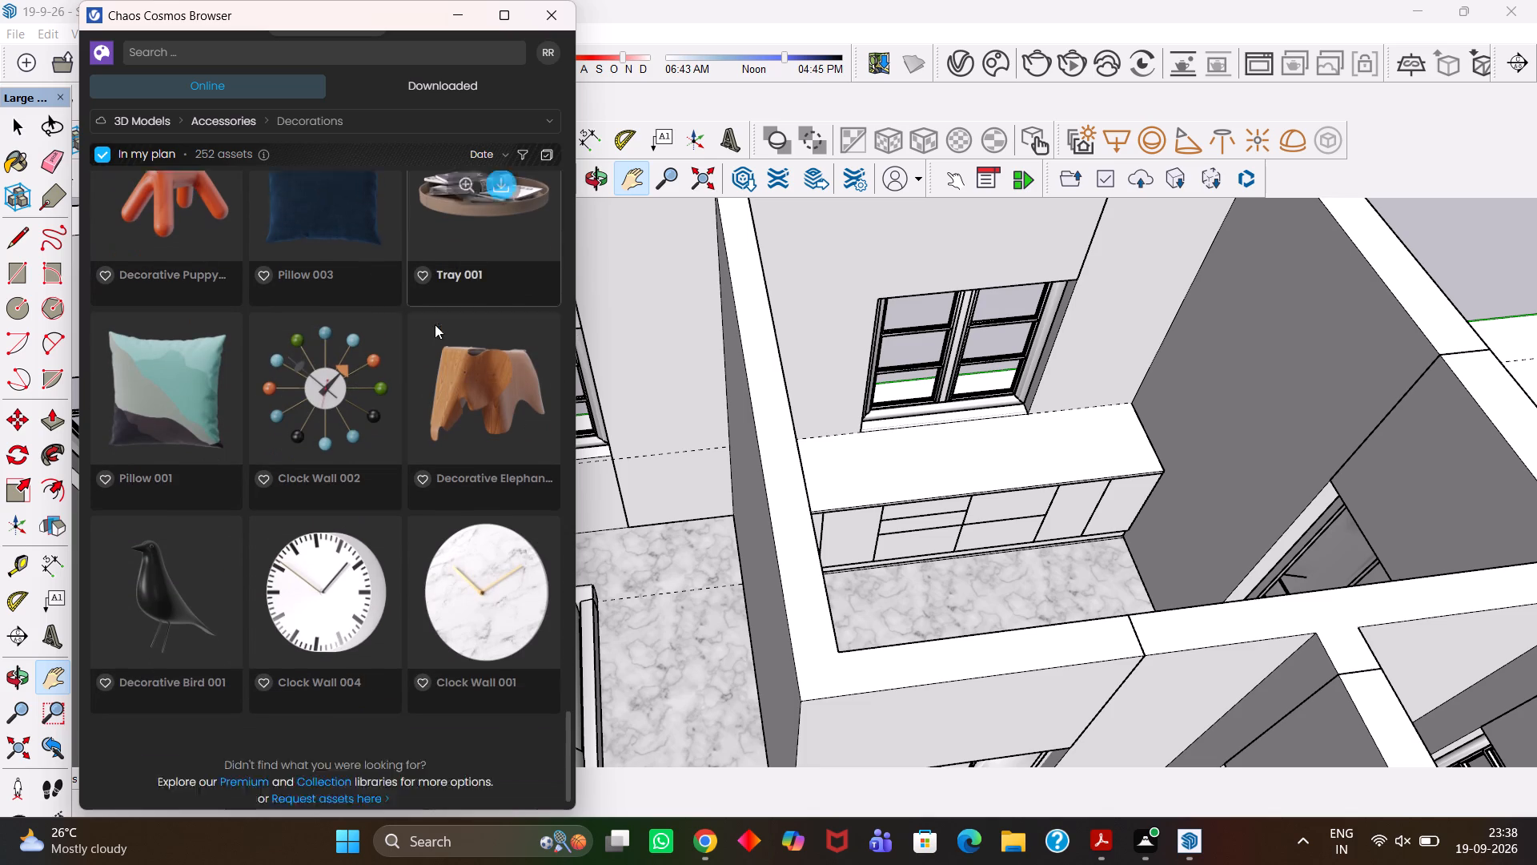
pyautogui.scroll(-3, 159, 377)
# Re-examine the decoration models backwards from the wall clocks through bath accessories, jars, Christmas props and pillows to the framed wall pictures.
pyautogui.scroll(10, 205, 439)
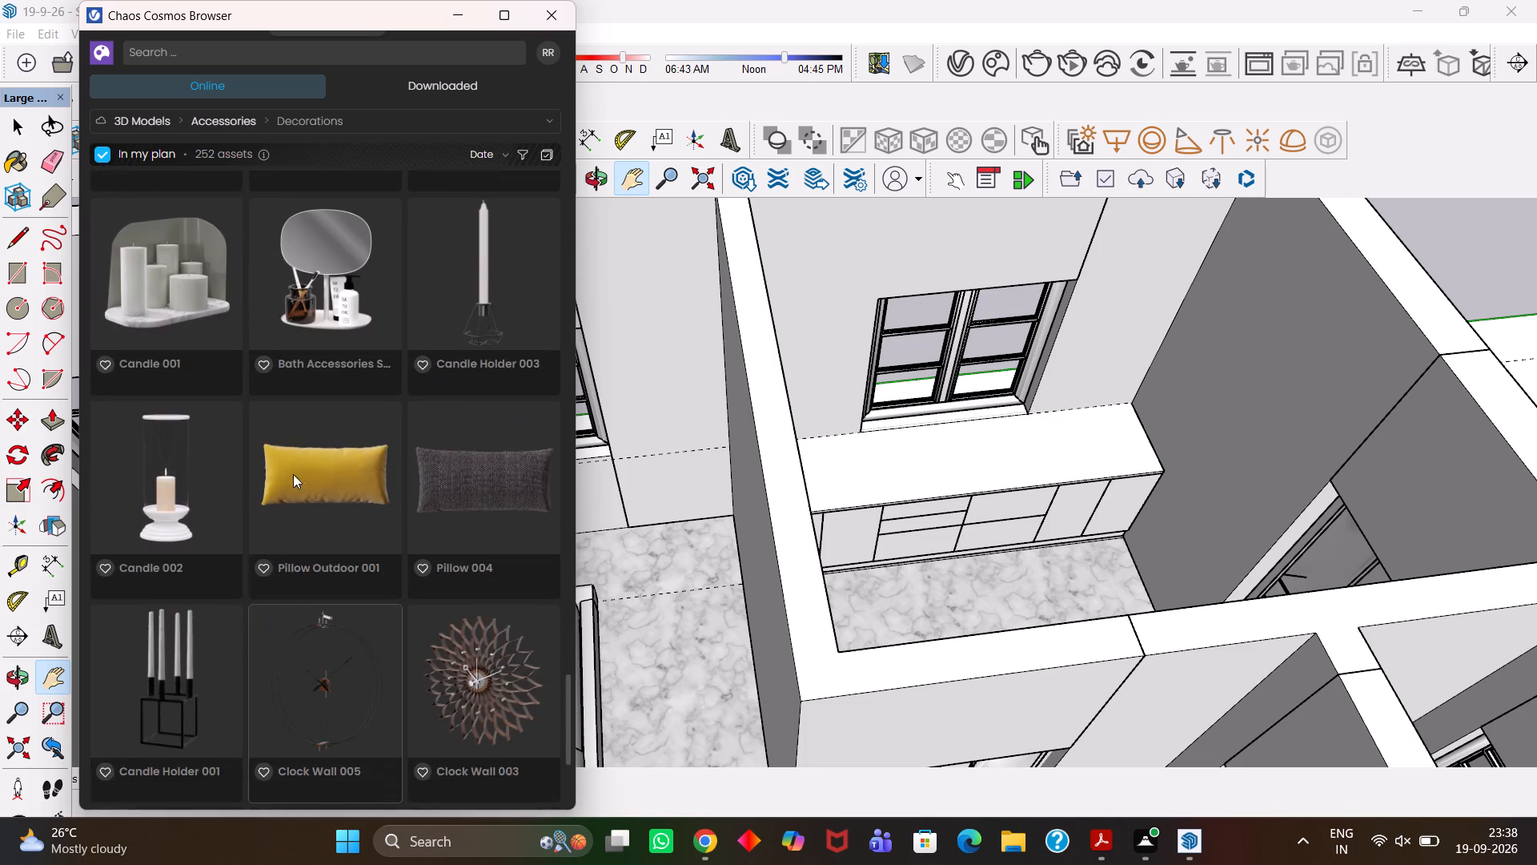
pyautogui.scroll(15, 293, 474)
pyautogui.scroll(-3, 319, 465)
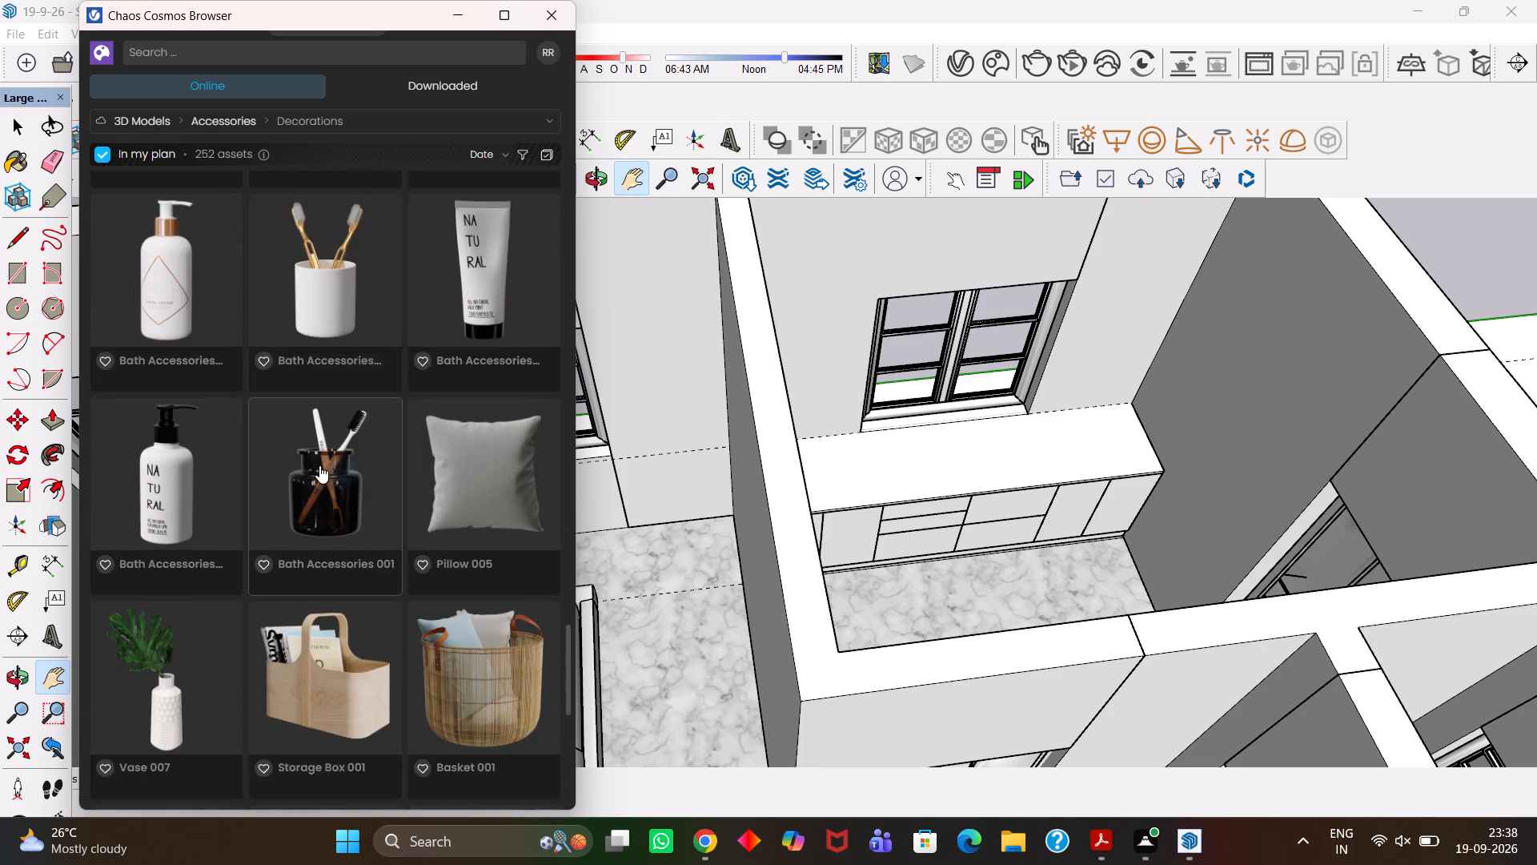
pyautogui.scroll(-4, 319, 465)
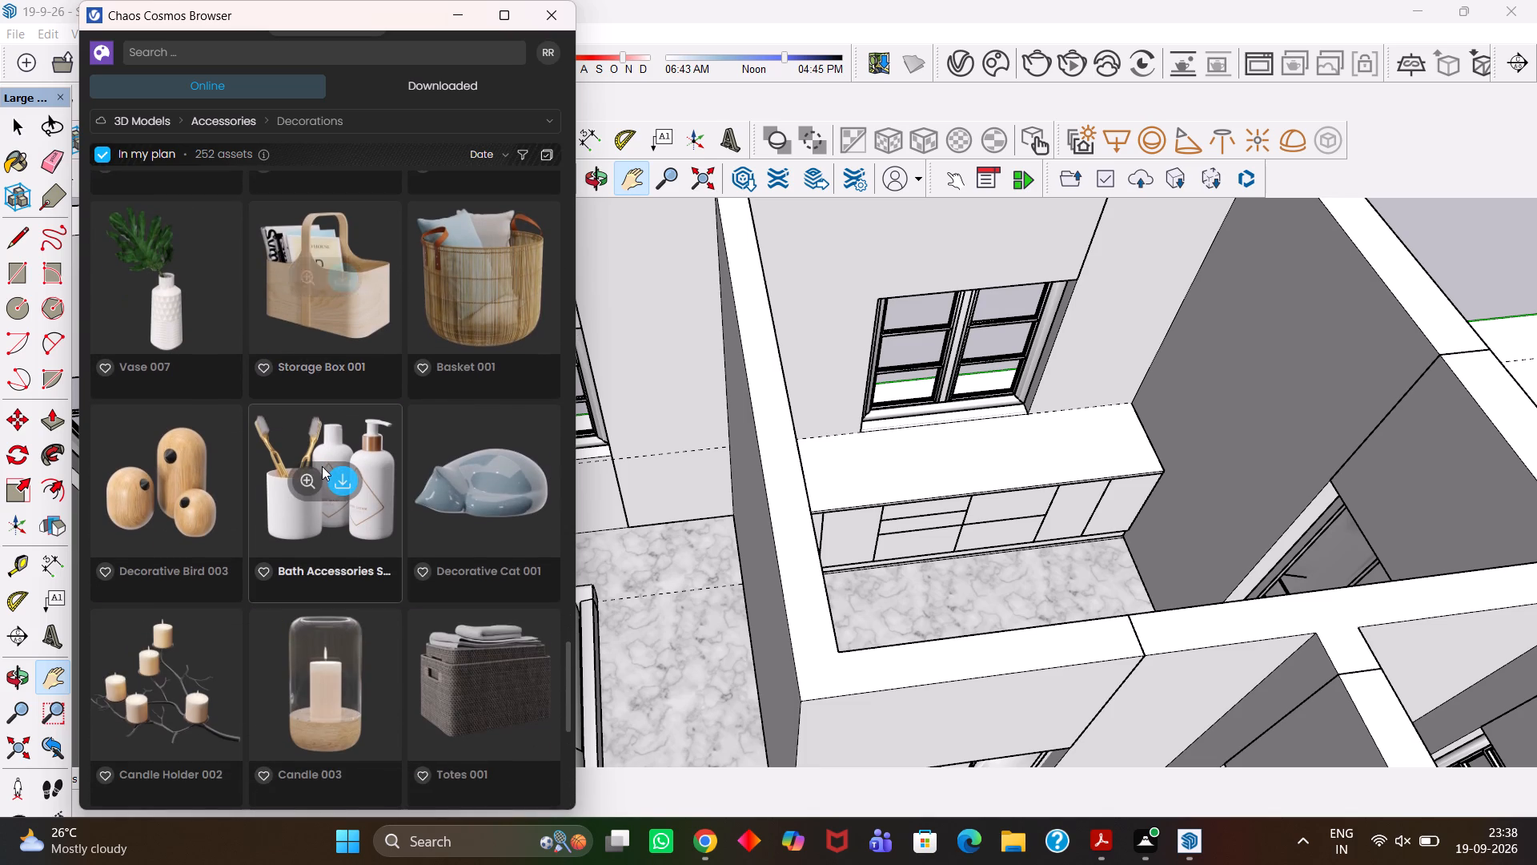
pyautogui.scroll(10, 322, 466)
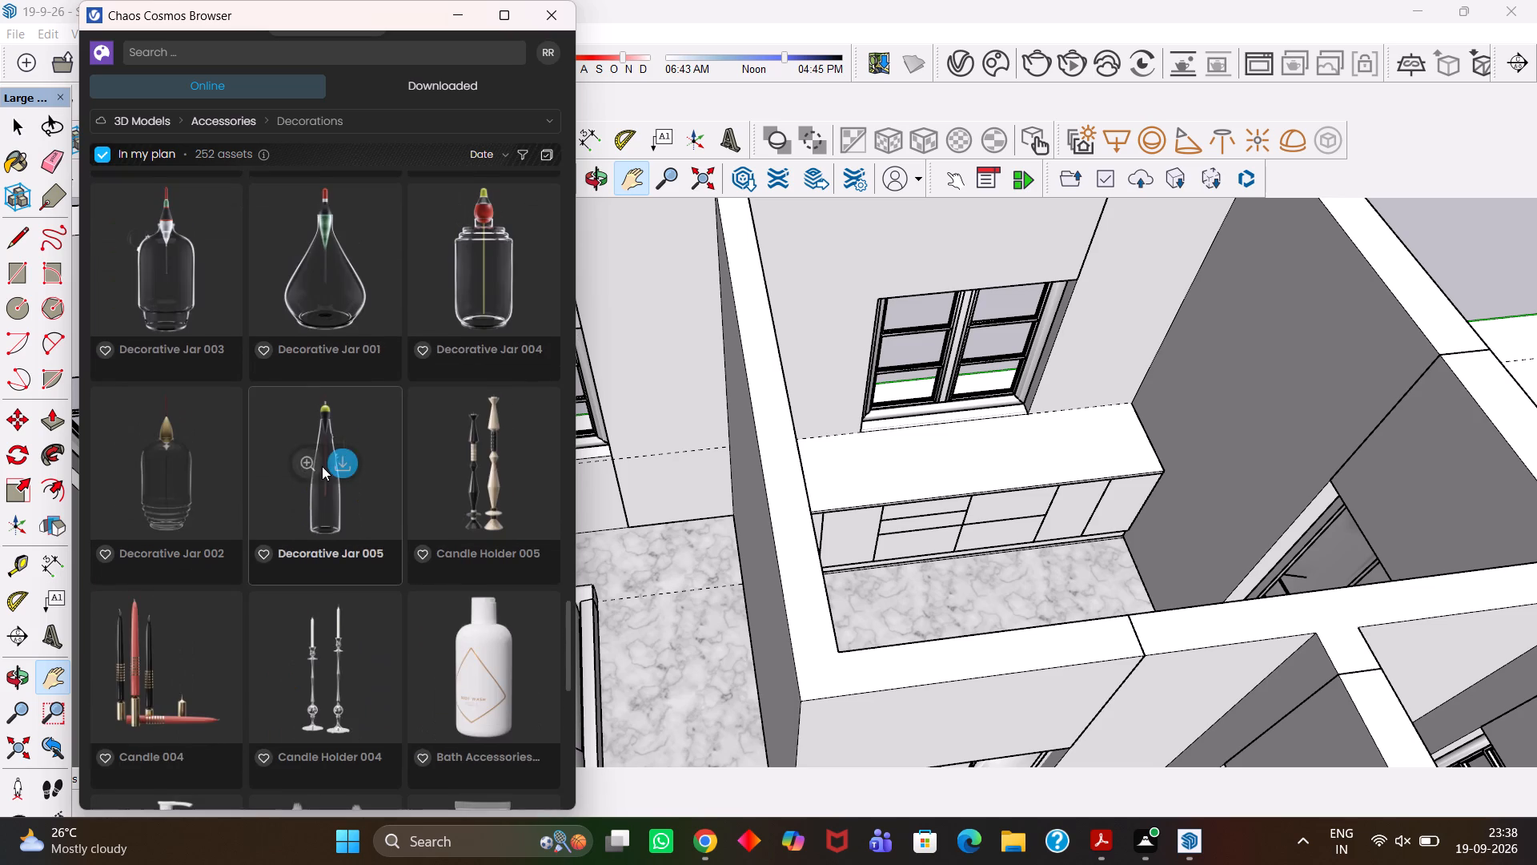
pyautogui.scroll(2, 322, 466)
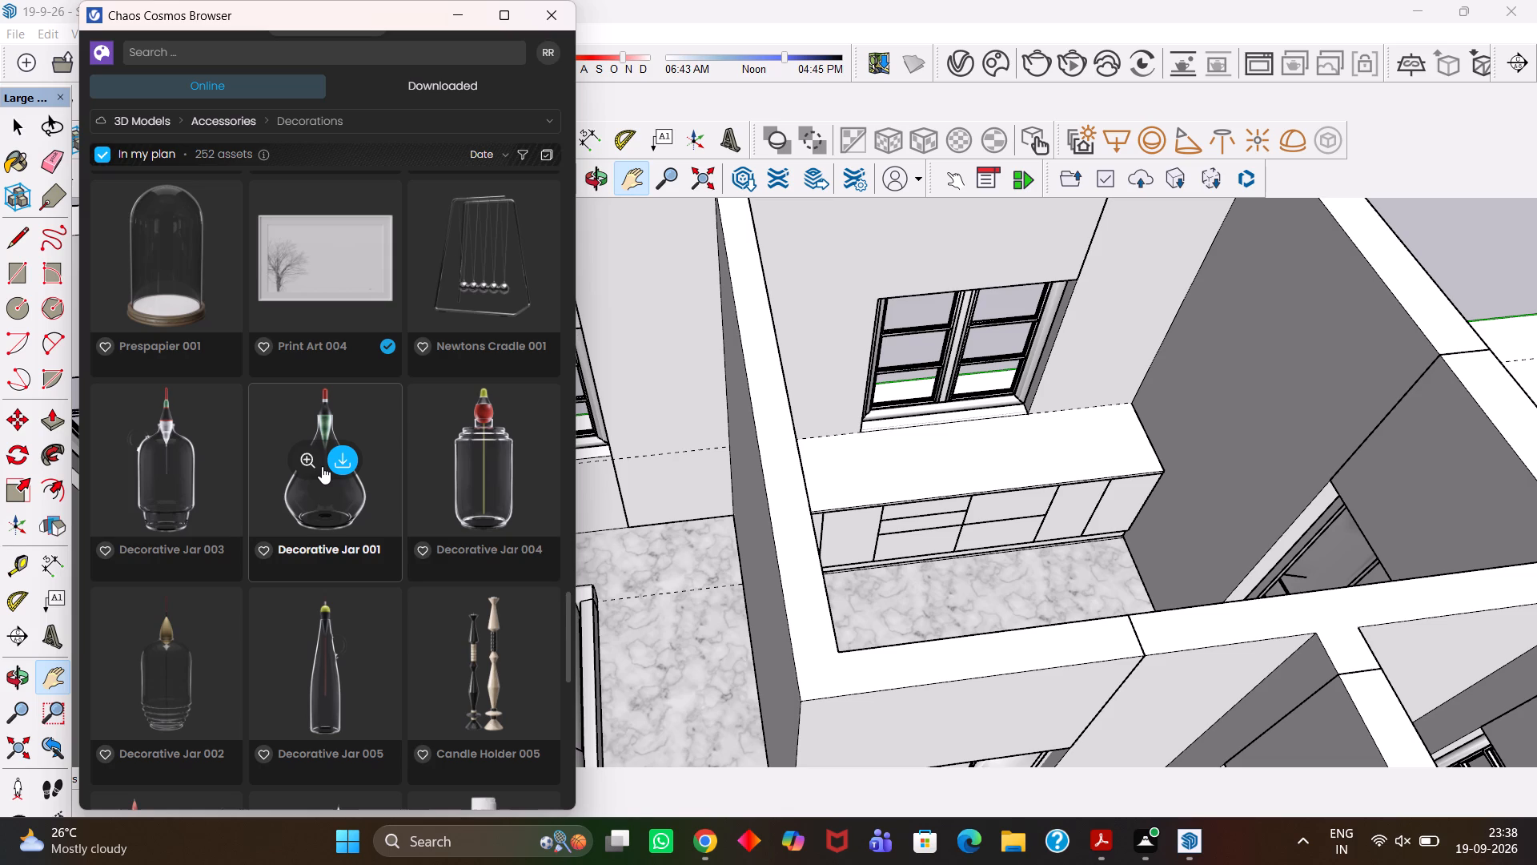
pyautogui.scroll(13, 322, 466)
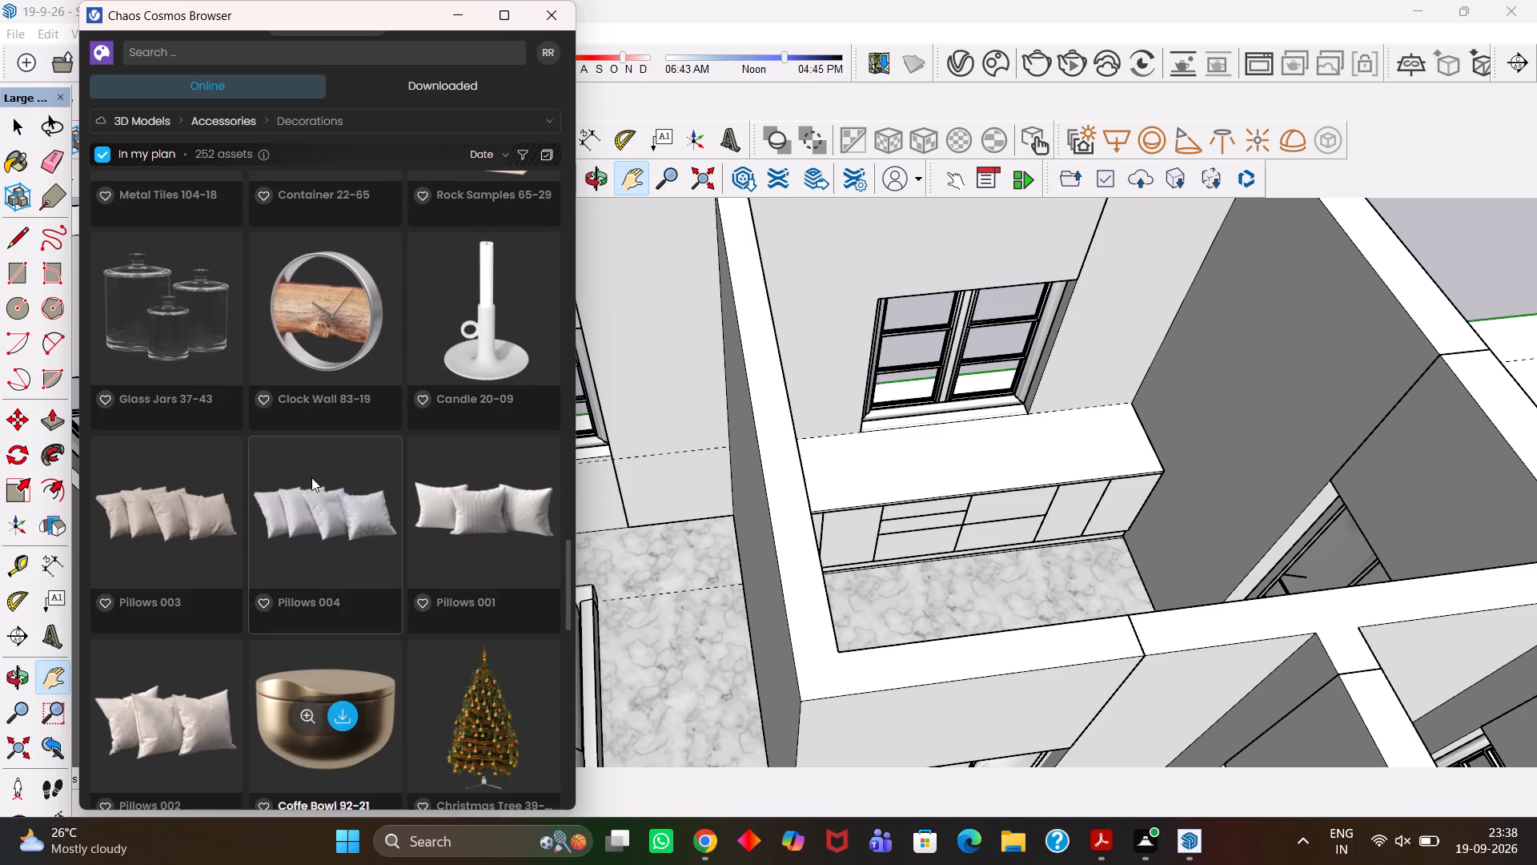
pyautogui.scroll(10, 312, 479)
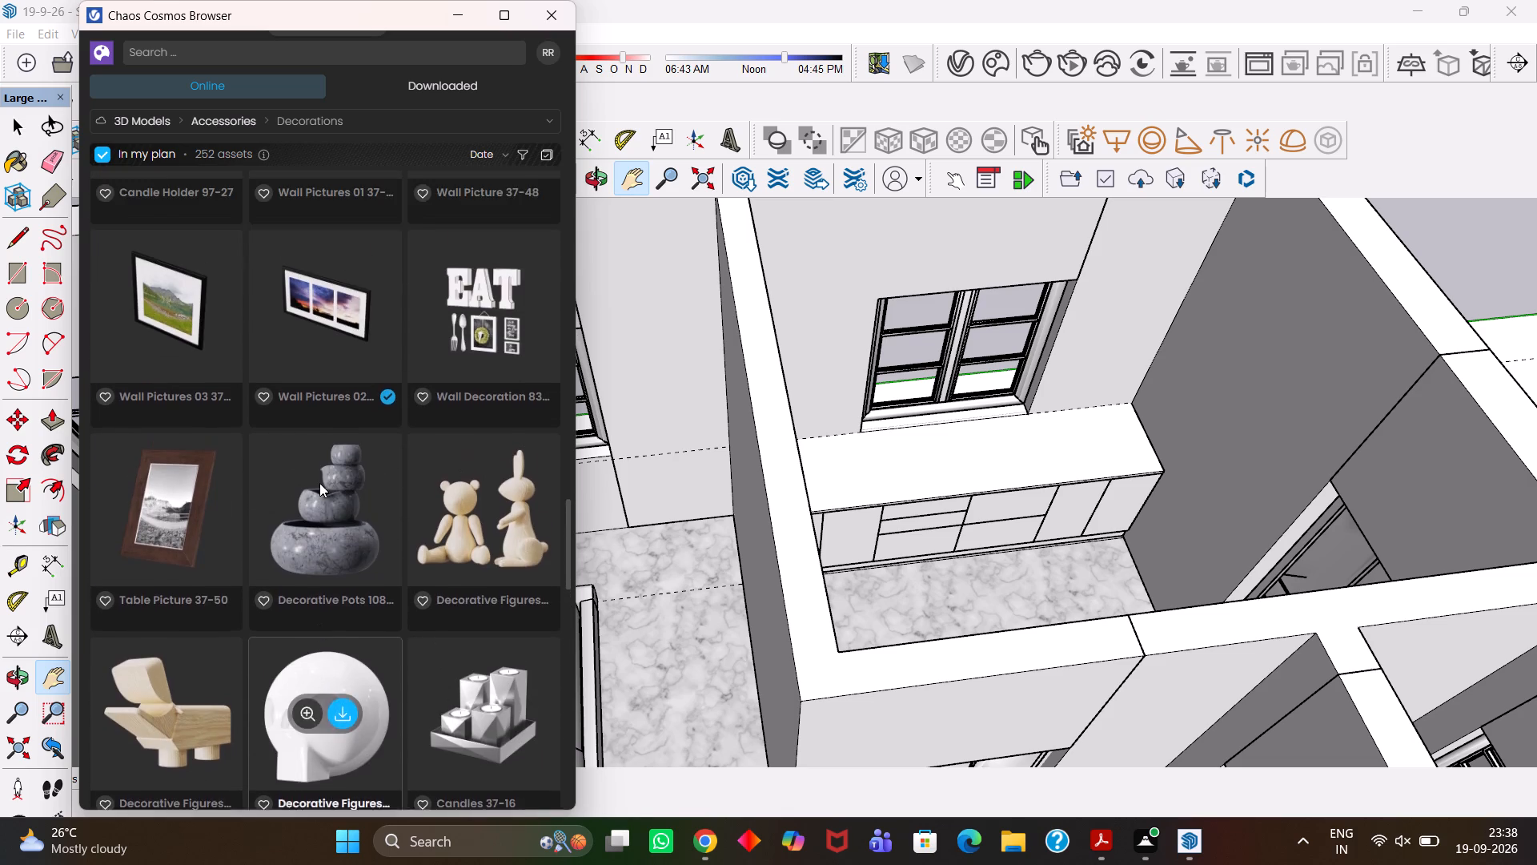
pyautogui.scroll(7, 319, 483)
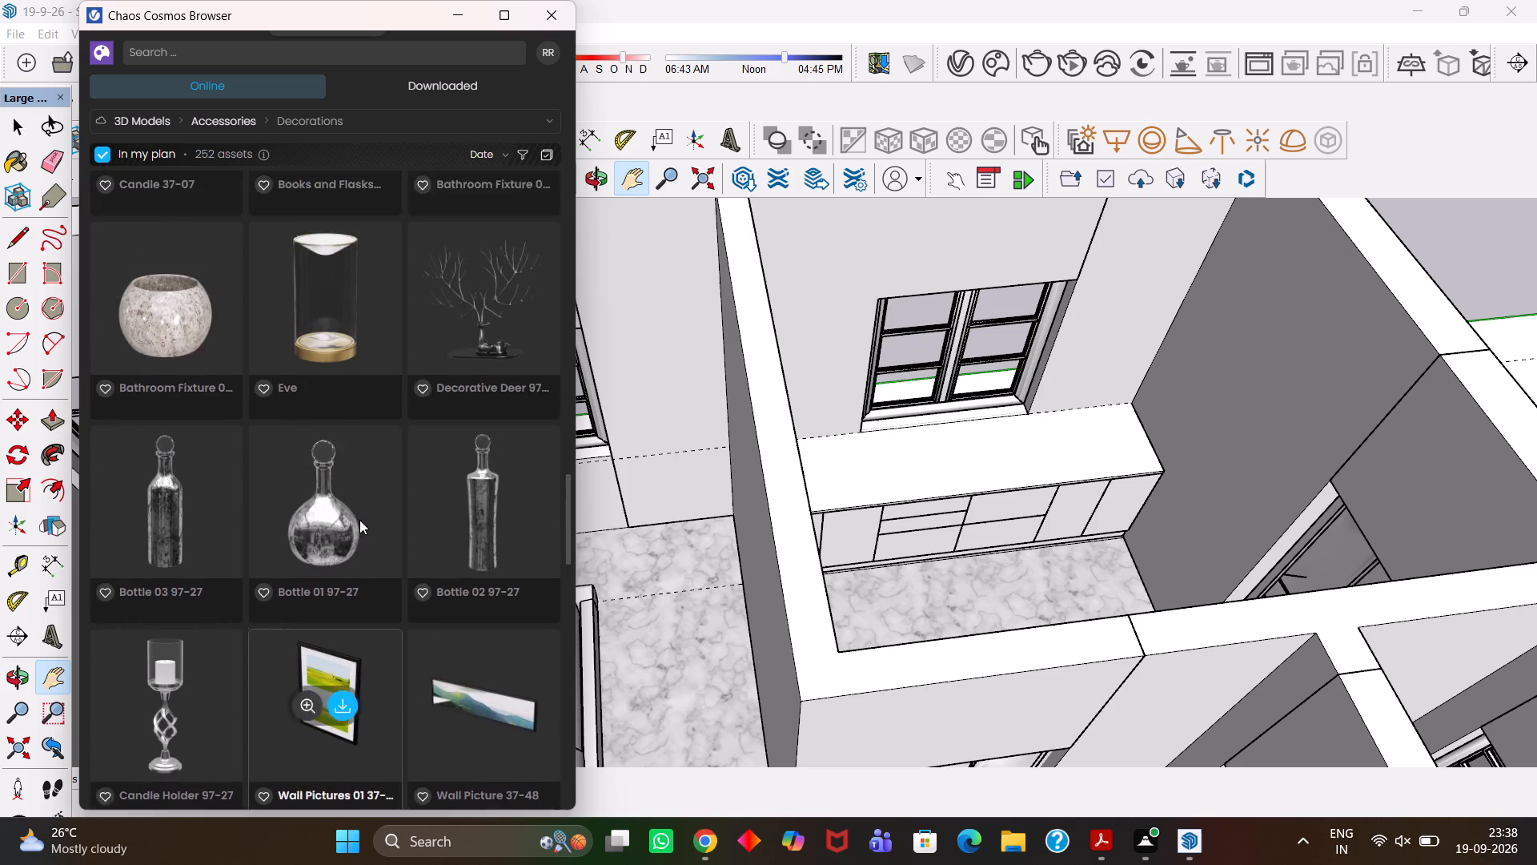
# Download the Wall Pictures 01 37-47 model from the decorations collection.
pyautogui.scroll(-3, 359, 520)
pyautogui.click(346, 510)
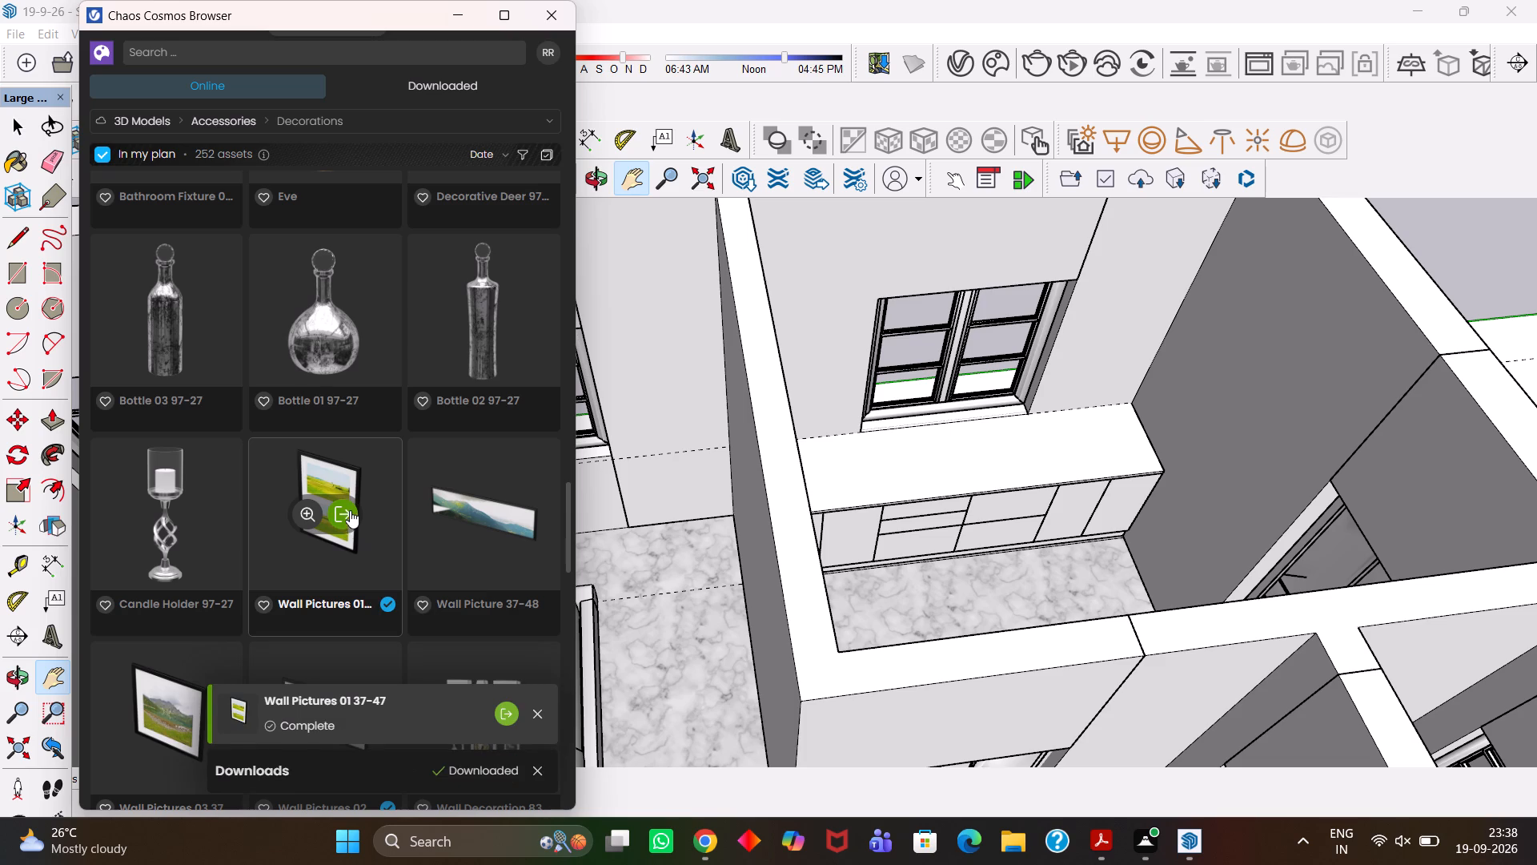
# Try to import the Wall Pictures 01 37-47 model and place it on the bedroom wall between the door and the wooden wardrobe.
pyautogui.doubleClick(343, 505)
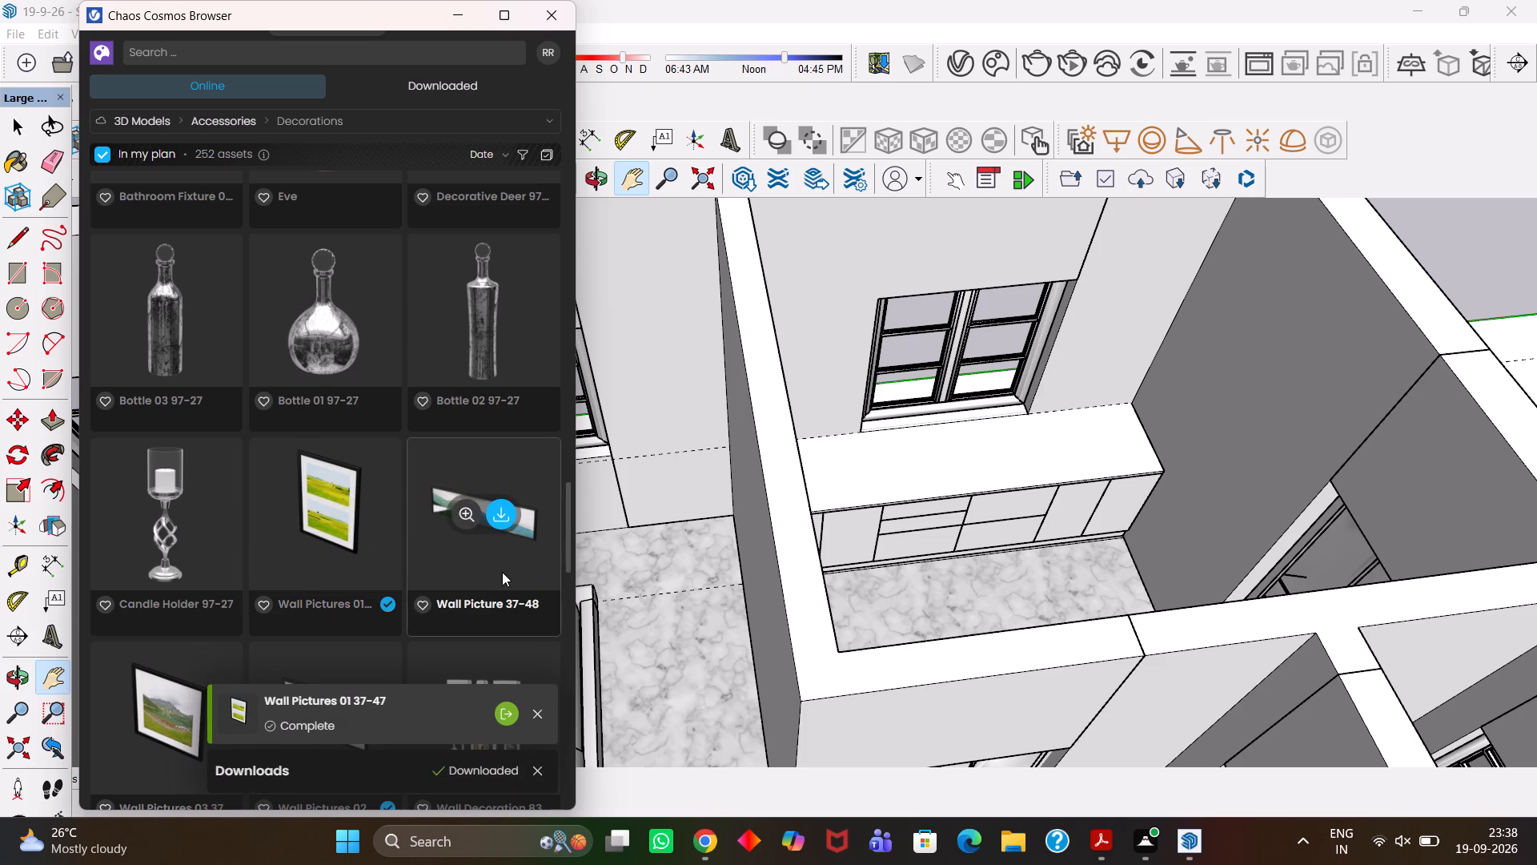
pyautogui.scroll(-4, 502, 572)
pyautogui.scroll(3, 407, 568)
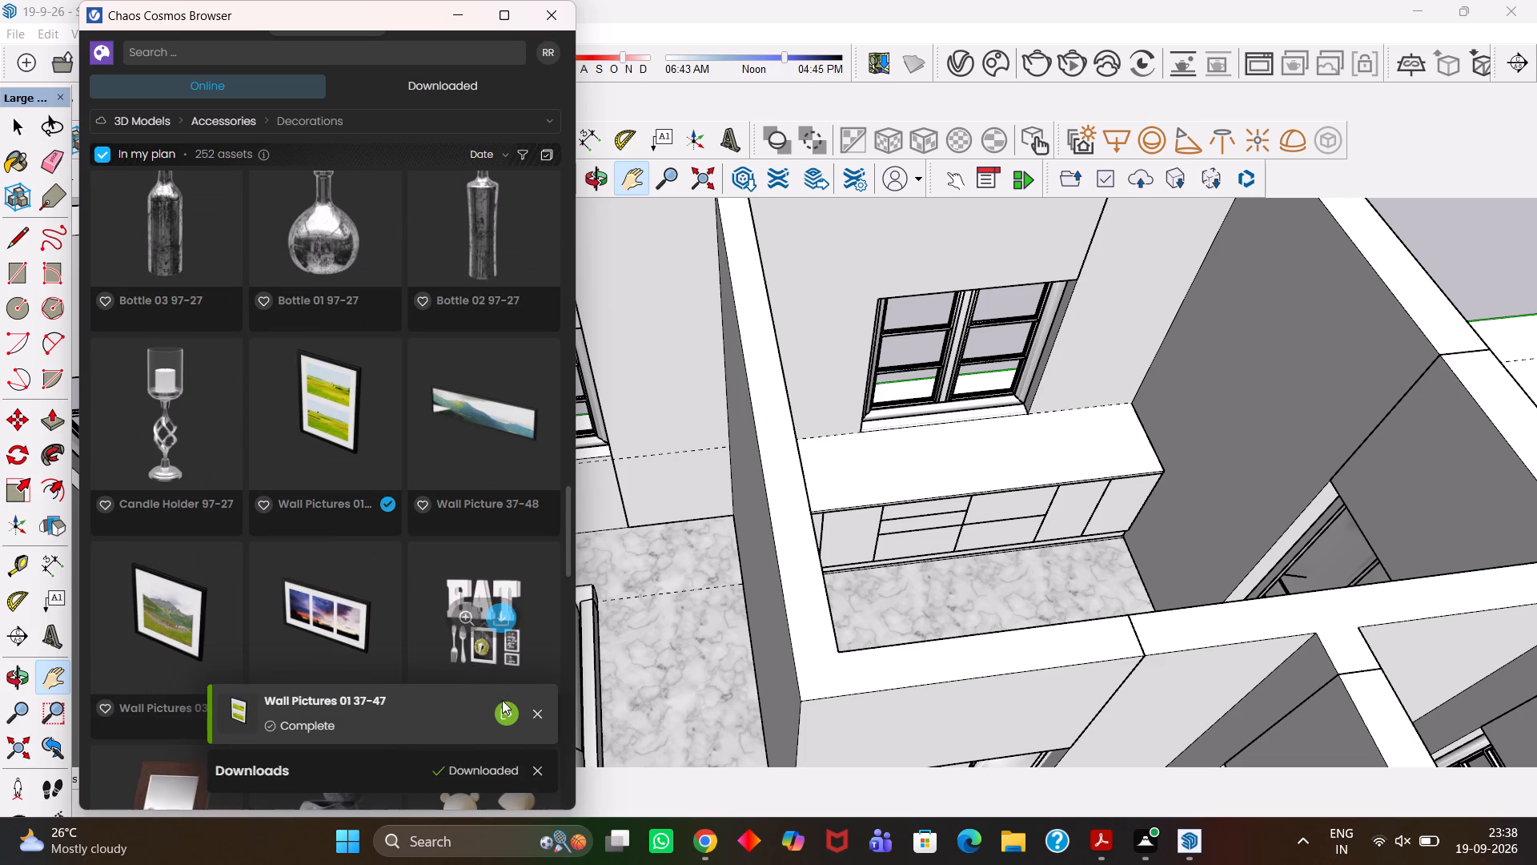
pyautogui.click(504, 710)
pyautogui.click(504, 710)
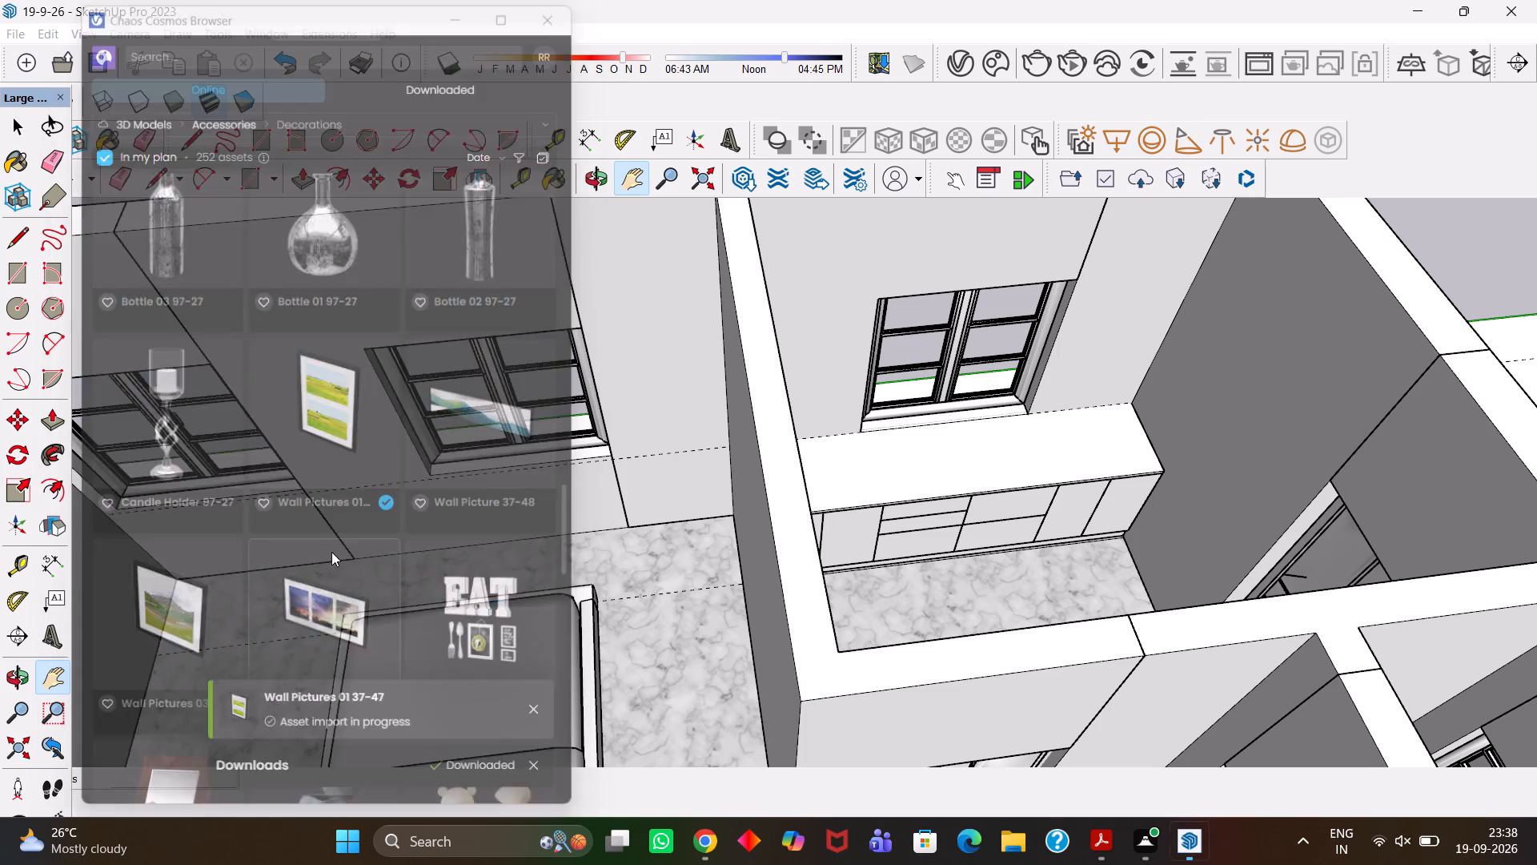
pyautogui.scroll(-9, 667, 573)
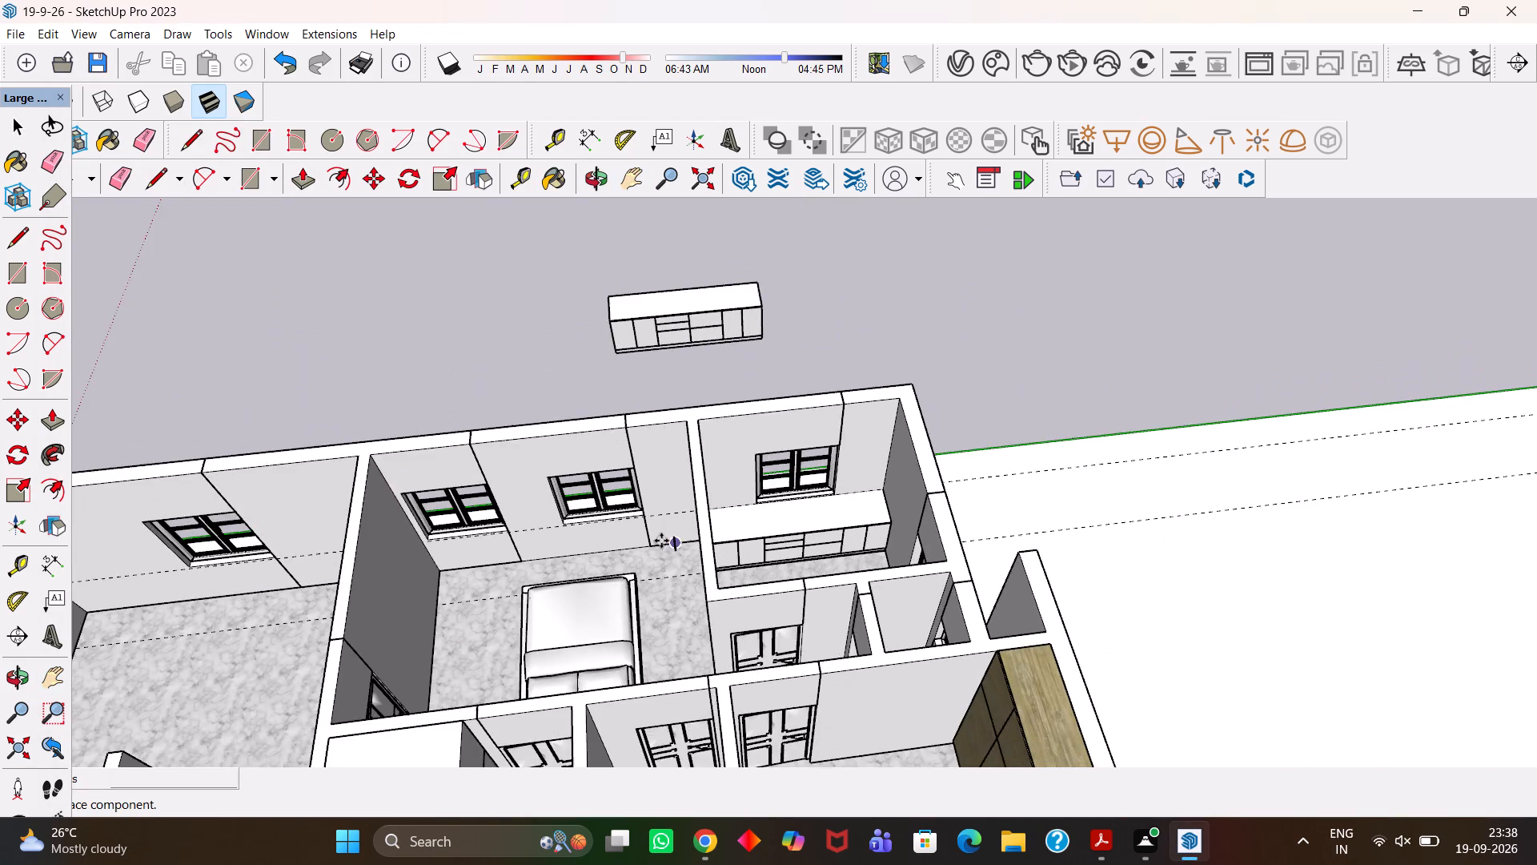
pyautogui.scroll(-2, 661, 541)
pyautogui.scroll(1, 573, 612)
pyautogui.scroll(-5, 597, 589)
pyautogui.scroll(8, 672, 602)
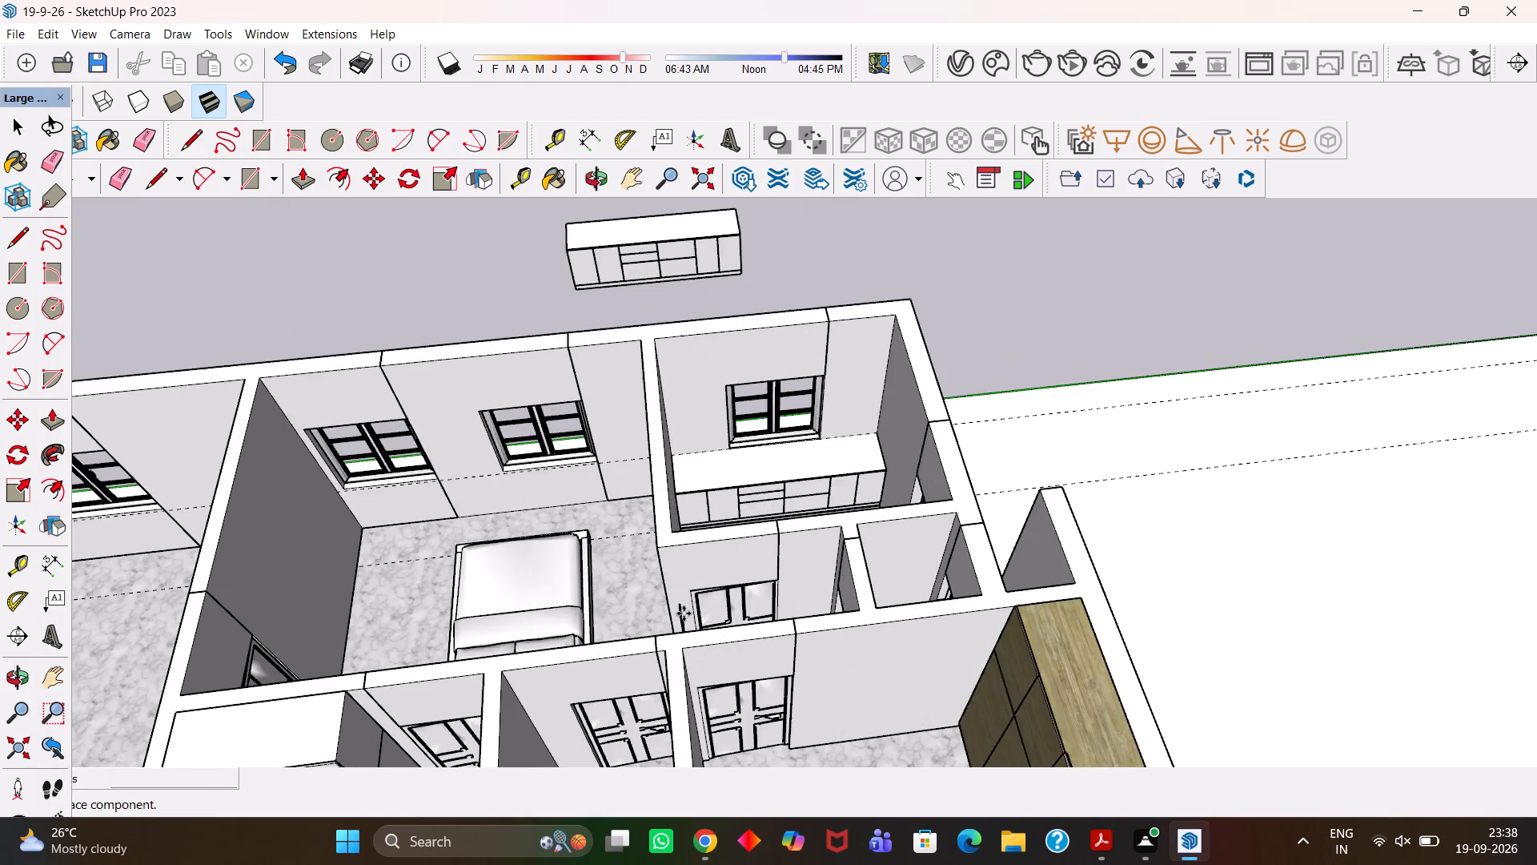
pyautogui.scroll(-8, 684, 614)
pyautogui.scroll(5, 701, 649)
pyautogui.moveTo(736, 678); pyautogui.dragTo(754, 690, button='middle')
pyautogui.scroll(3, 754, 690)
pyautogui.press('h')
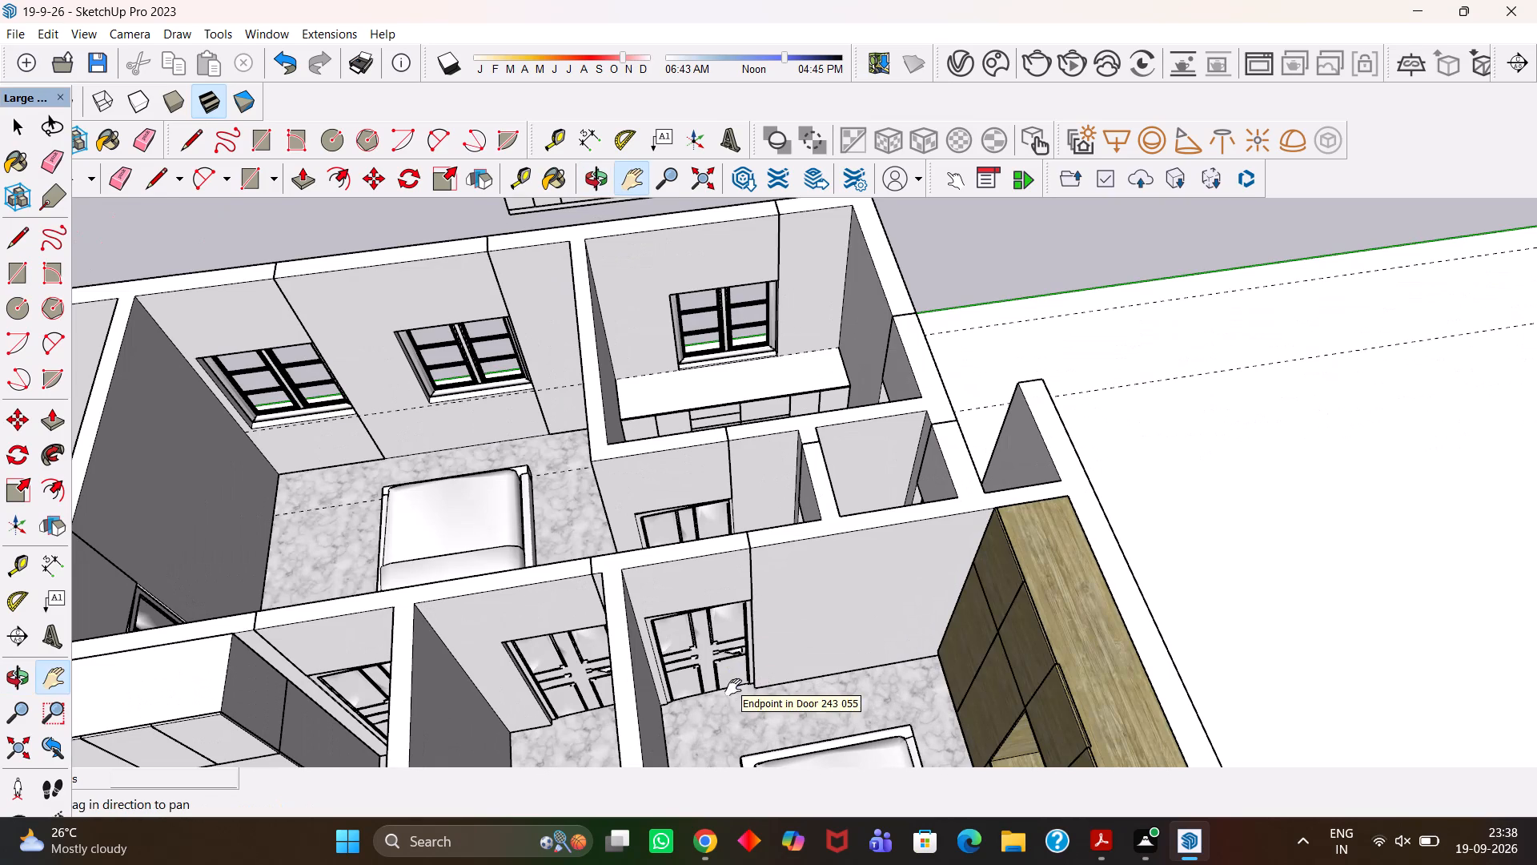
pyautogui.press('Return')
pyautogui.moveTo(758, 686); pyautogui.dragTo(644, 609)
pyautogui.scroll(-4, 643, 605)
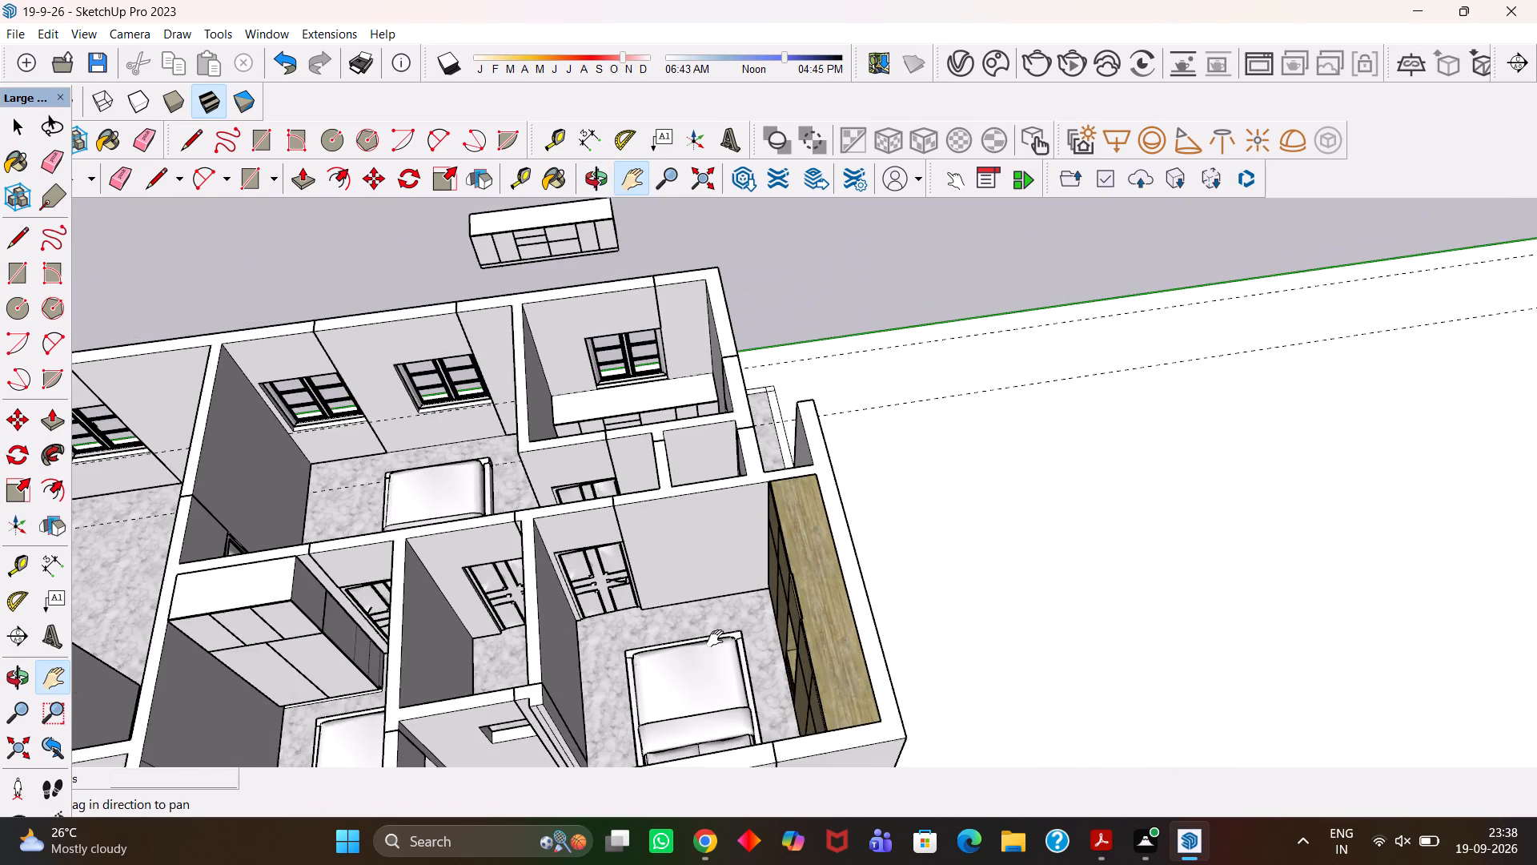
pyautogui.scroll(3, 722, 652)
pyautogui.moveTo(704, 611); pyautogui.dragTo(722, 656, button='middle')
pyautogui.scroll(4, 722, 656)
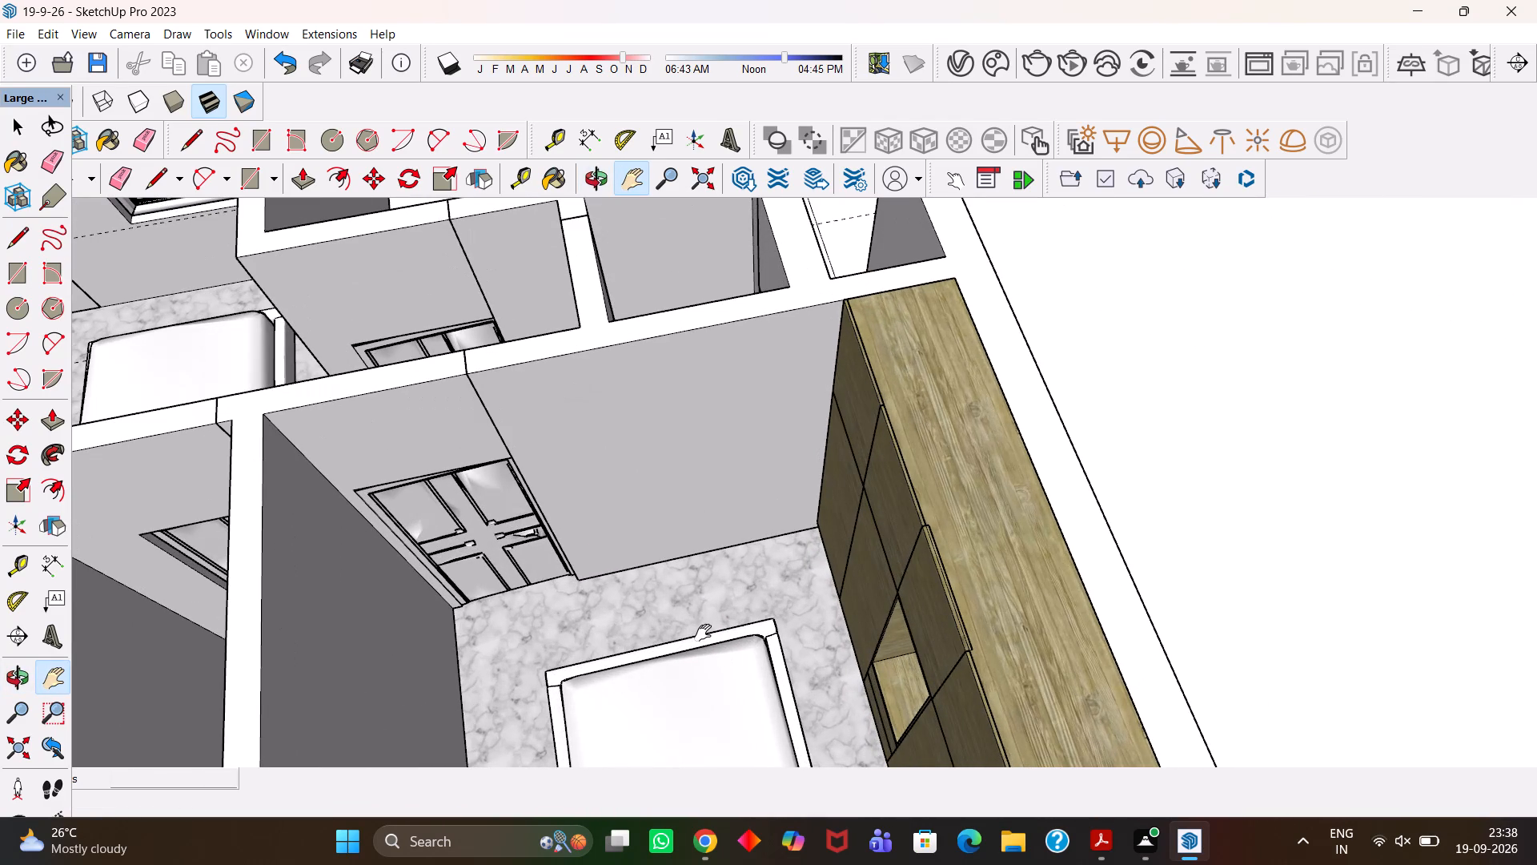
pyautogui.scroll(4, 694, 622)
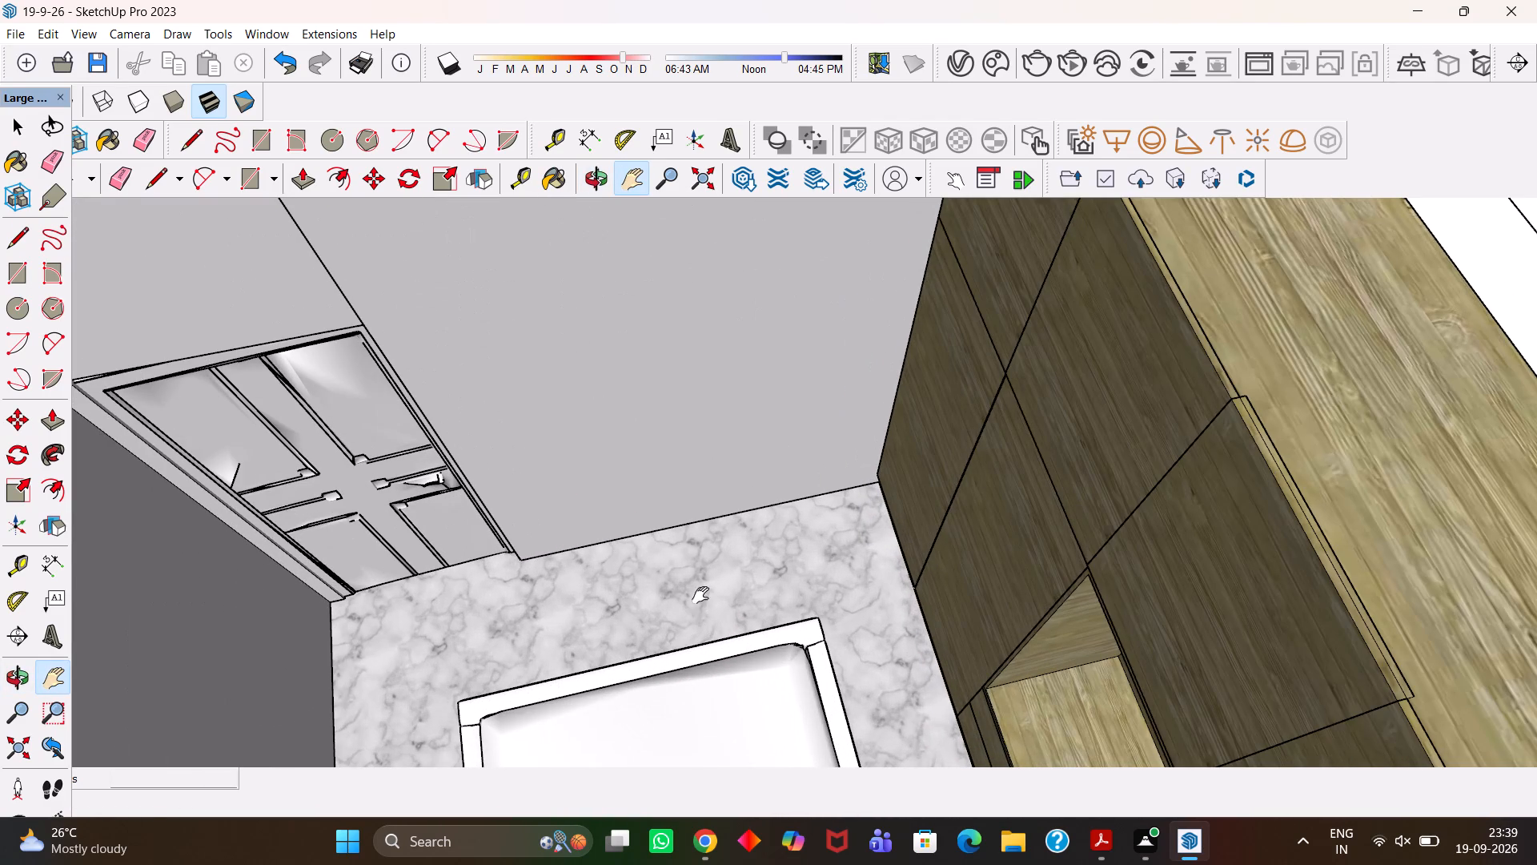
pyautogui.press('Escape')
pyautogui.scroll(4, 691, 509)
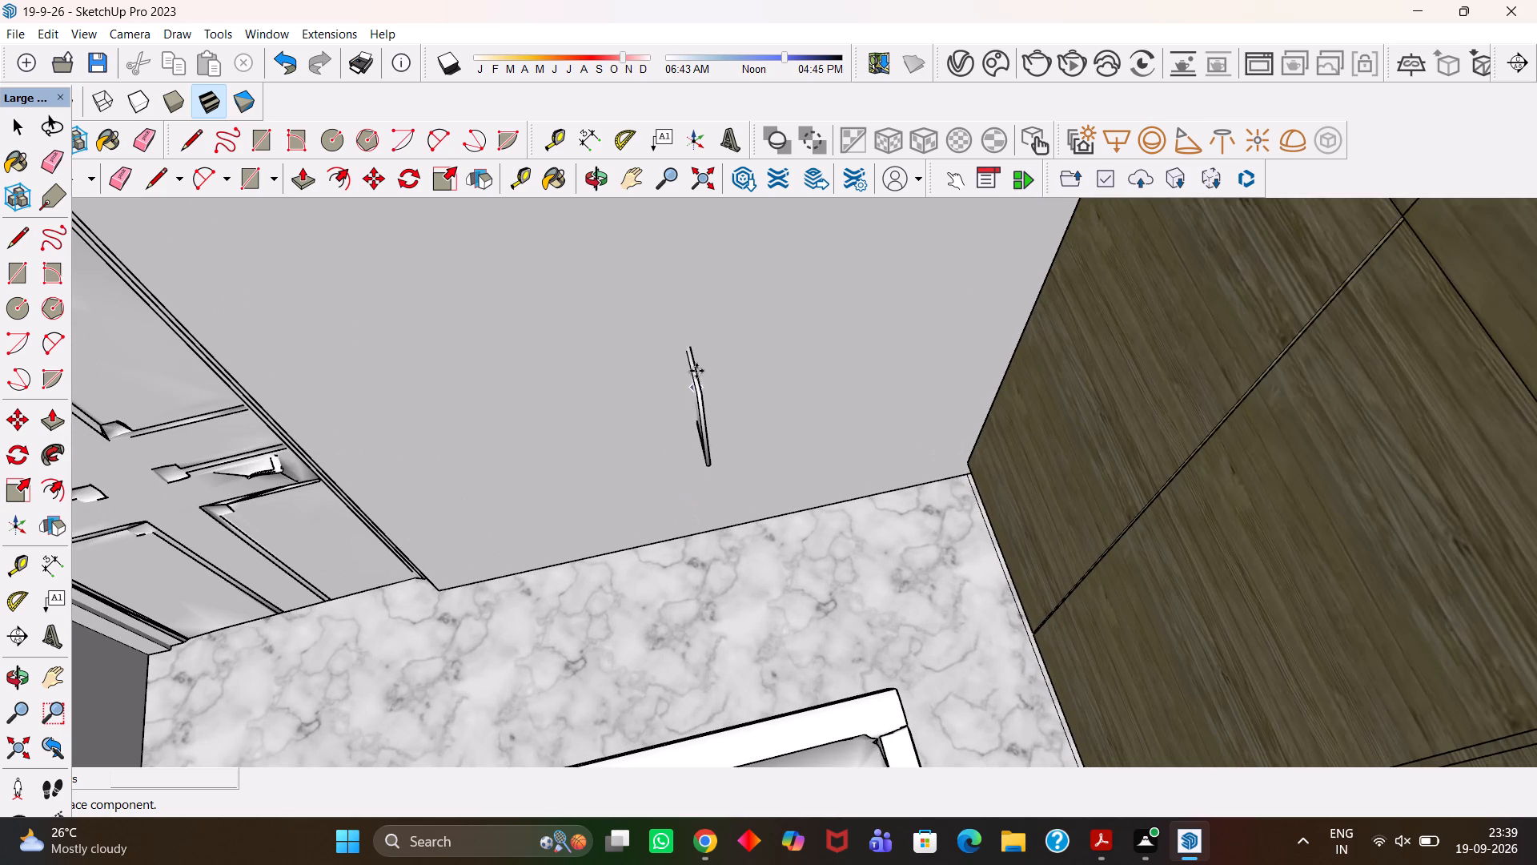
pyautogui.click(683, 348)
# Save the model.
pyautogui.scroll(7, 687, 354)
pyautogui.press('h')
pyautogui.moveTo(715, 402); pyautogui.dragTo(653, 409, button='middle')
pyautogui.scroll(2, 715, 402)
pyautogui.scroll(-3, 653, 409)
pyautogui.moveTo(720, 410); pyautogui.dragTo(631, 424, button='middle')
pyautogui.scroll(2, 631, 424)
pyautogui.press('h')
pyautogui.scroll(-4, 687, 393)
pyautogui.scroll(8, 702, 400)
pyautogui.press('h')
pyautogui.scroll(-2, 711, 461)
pyautogui.hotkey('ctrl', 's')
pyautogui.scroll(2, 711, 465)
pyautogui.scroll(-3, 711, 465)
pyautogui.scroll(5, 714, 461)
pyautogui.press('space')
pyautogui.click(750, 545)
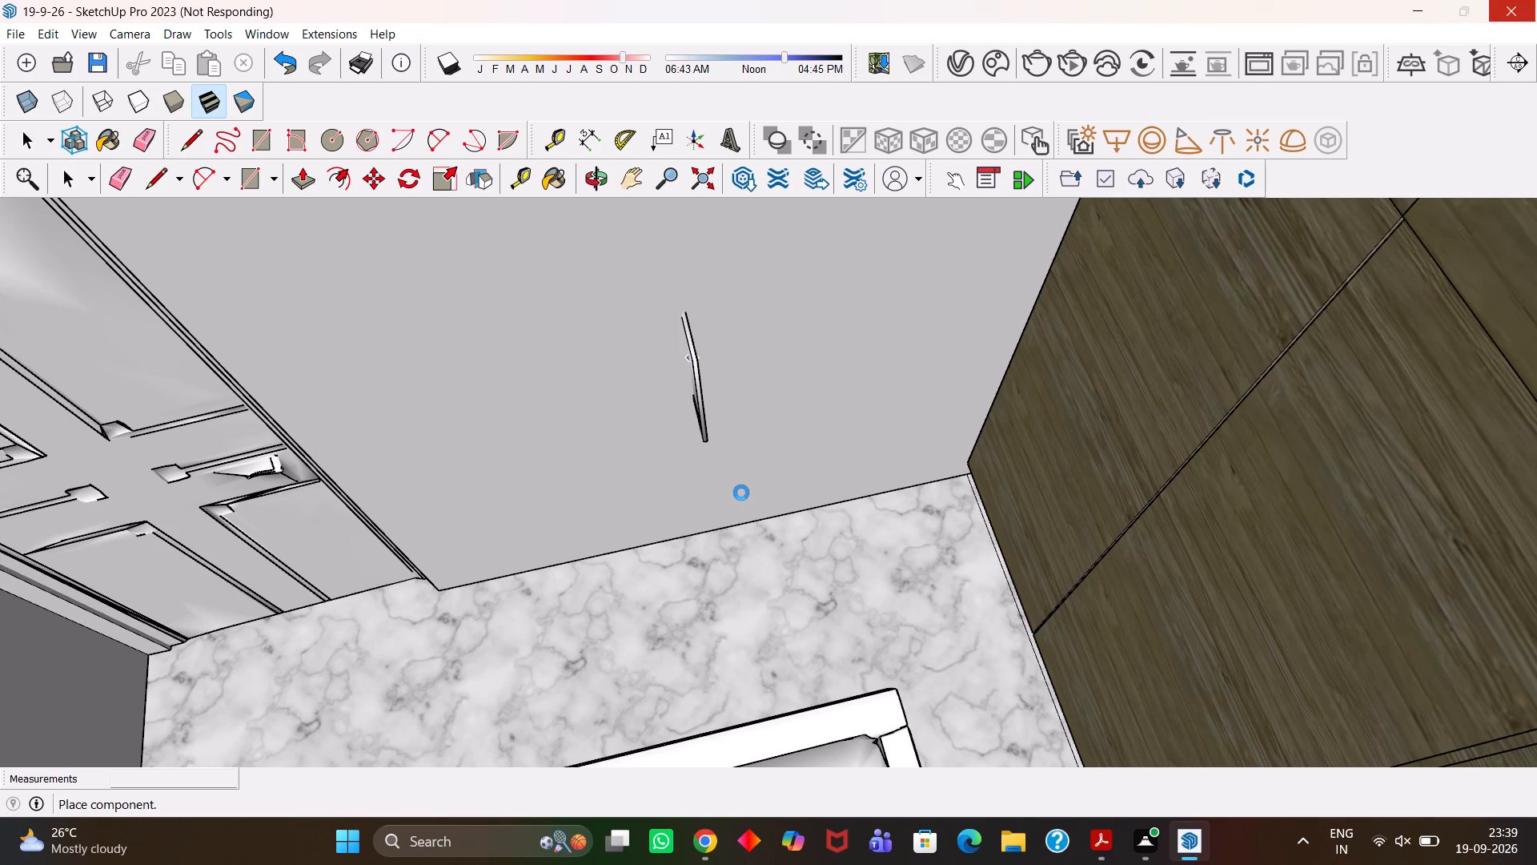
# Import the Wall Pictures 01 37-47 model again and place it at the top of the bedroom wall between the door and wooden wardrobe.
pyautogui.scroll(-4, 740, 494)
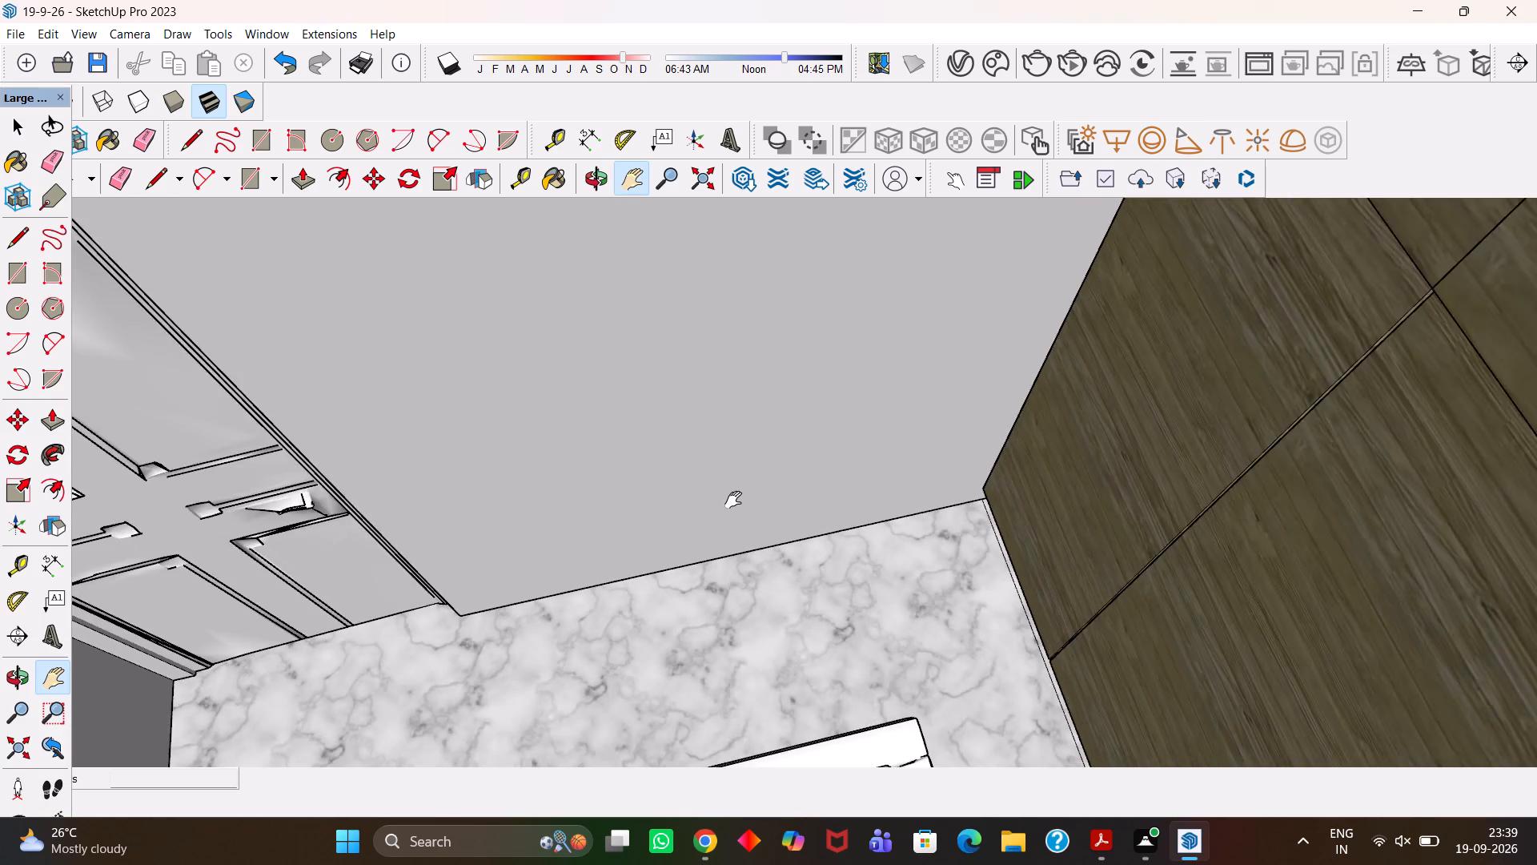
pyautogui.scroll(-14, 733, 501)
pyautogui.scroll(1, 690, 447)
pyautogui.moveTo(690, 447); pyautogui.dragTo(700, 561, button='middle')
pyautogui.scroll(-7, 700, 561)
pyautogui.moveTo(652, 526); pyautogui.dragTo(788, 564)
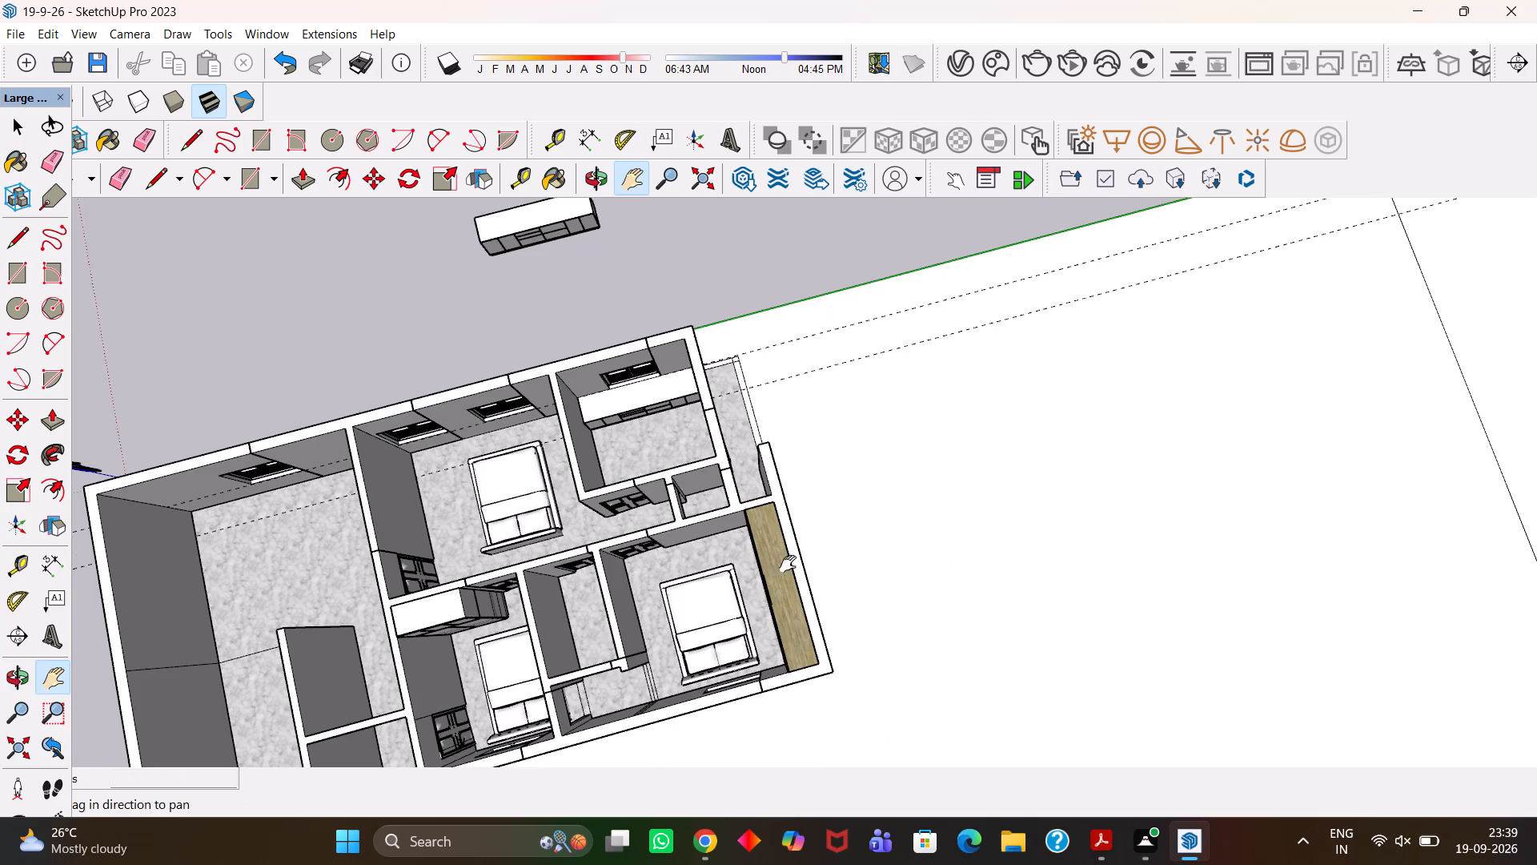
pyautogui.moveTo(788, 564); pyautogui.dragTo(823, 566)
pyautogui.scroll(3, 825, 566)
pyautogui.moveTo(857, 599); pyautogui.dragTo(732, 505, button='middle')
pyautogui.scroll(-6, 728, 502)
pyautogui.moveTo(688, 496); pyautogui.dragTo(744, 509, button='middle')
pyautogui.scroll(4, 740, 508)
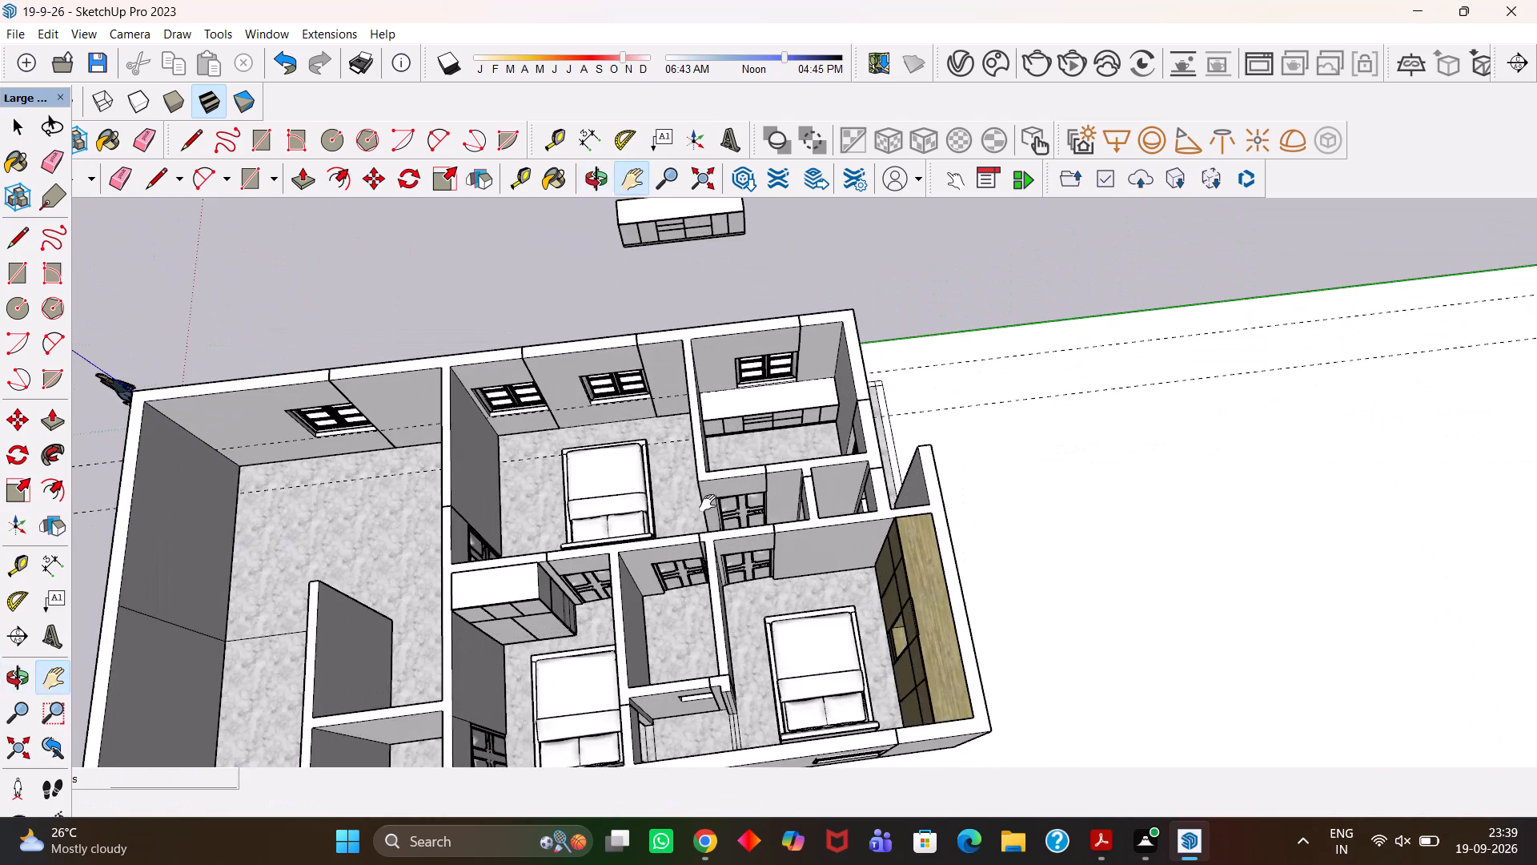
pyautogui.scroll(2, 690, 487)
pyautogui.click(997, 56)
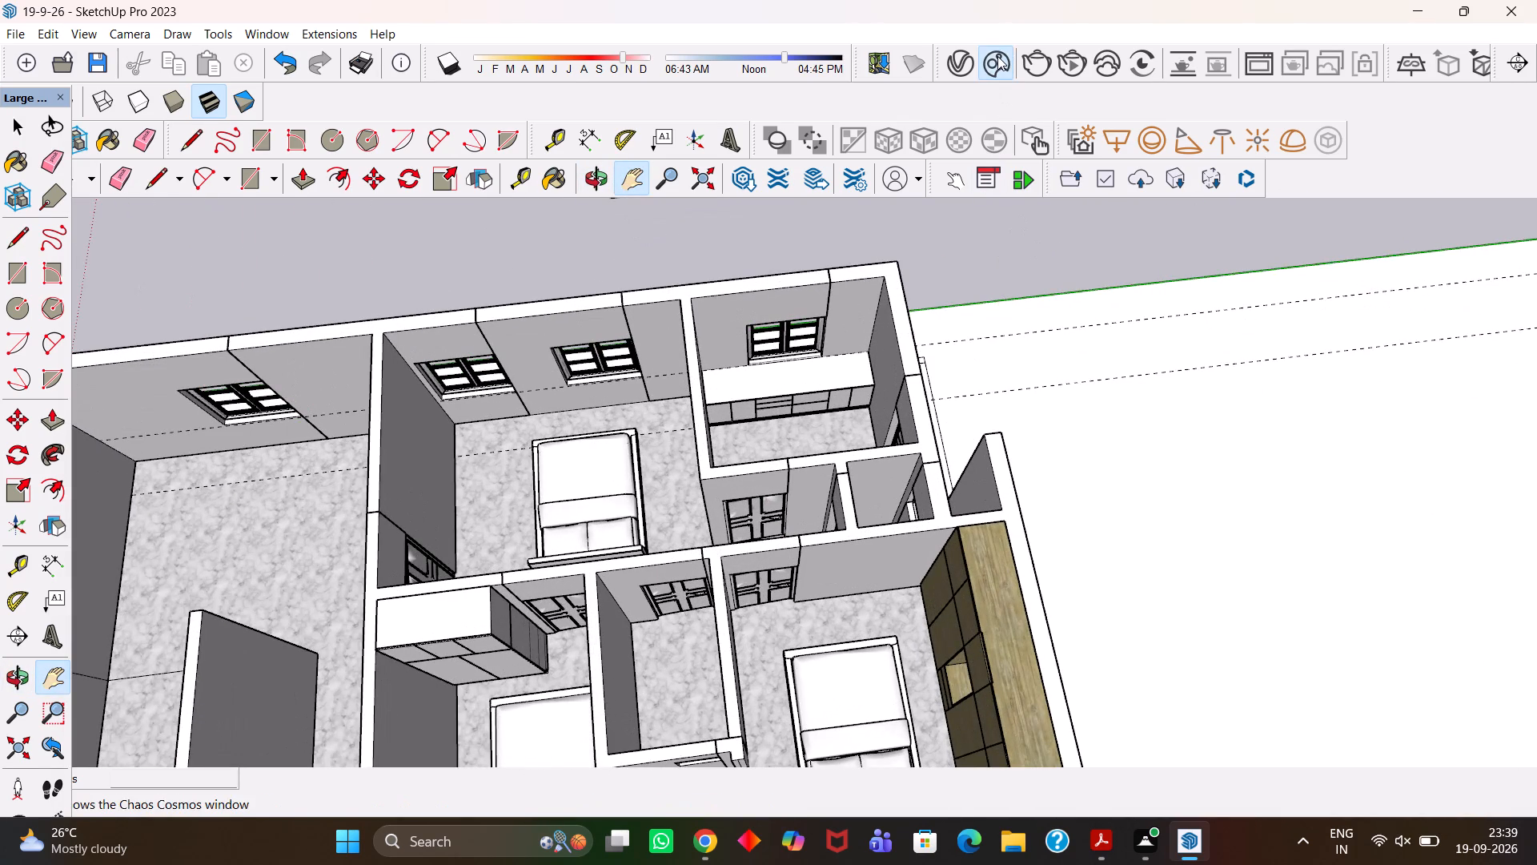
pyautogui.doubleClick(345, 413)
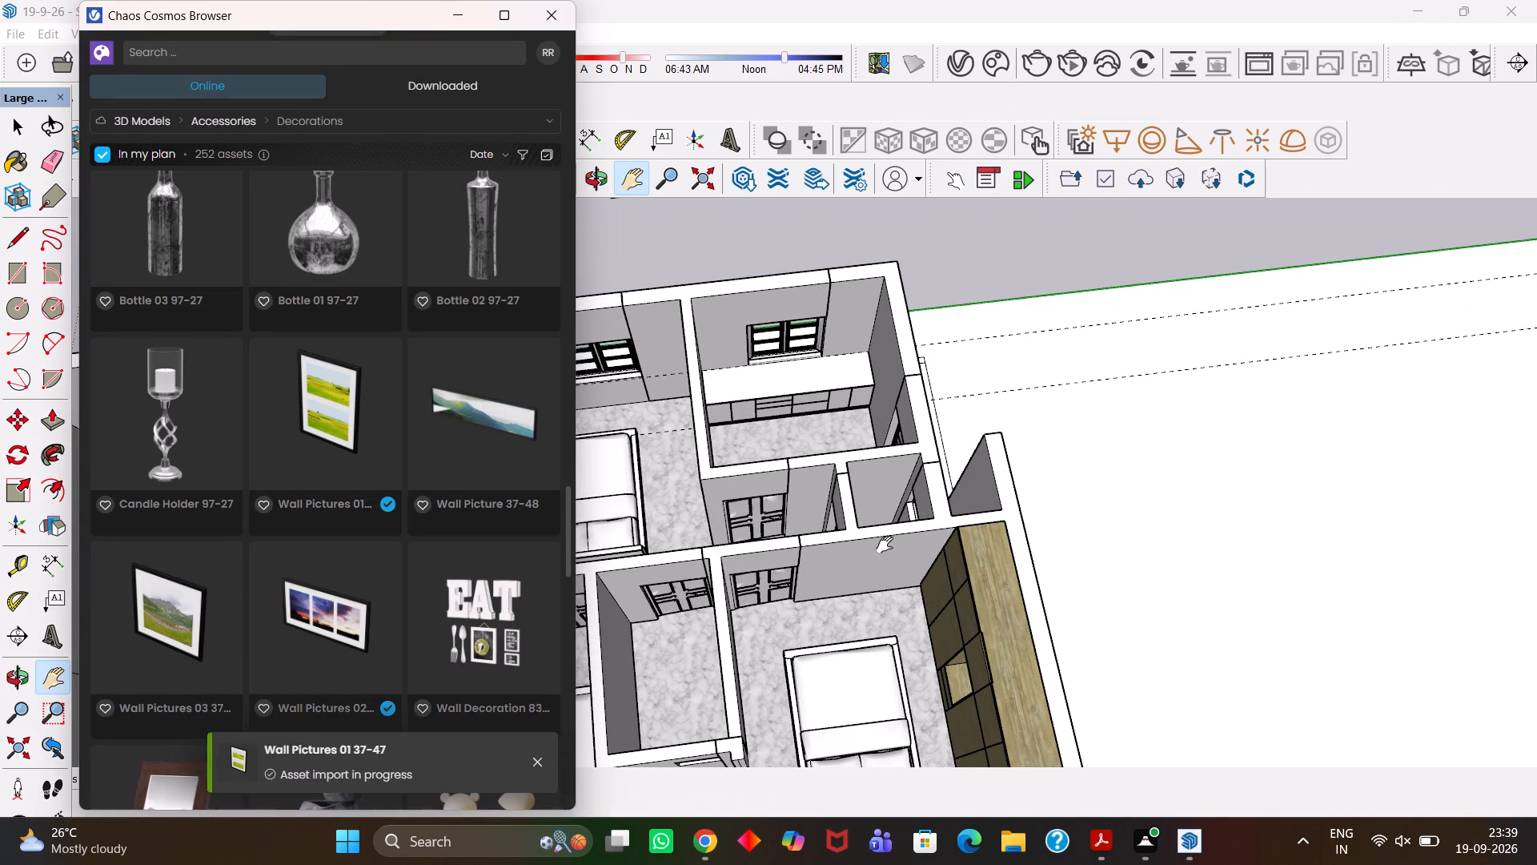
pyautogui.scroll(7, 829, 572)
pyautogui.scroll(3, 840, 506)
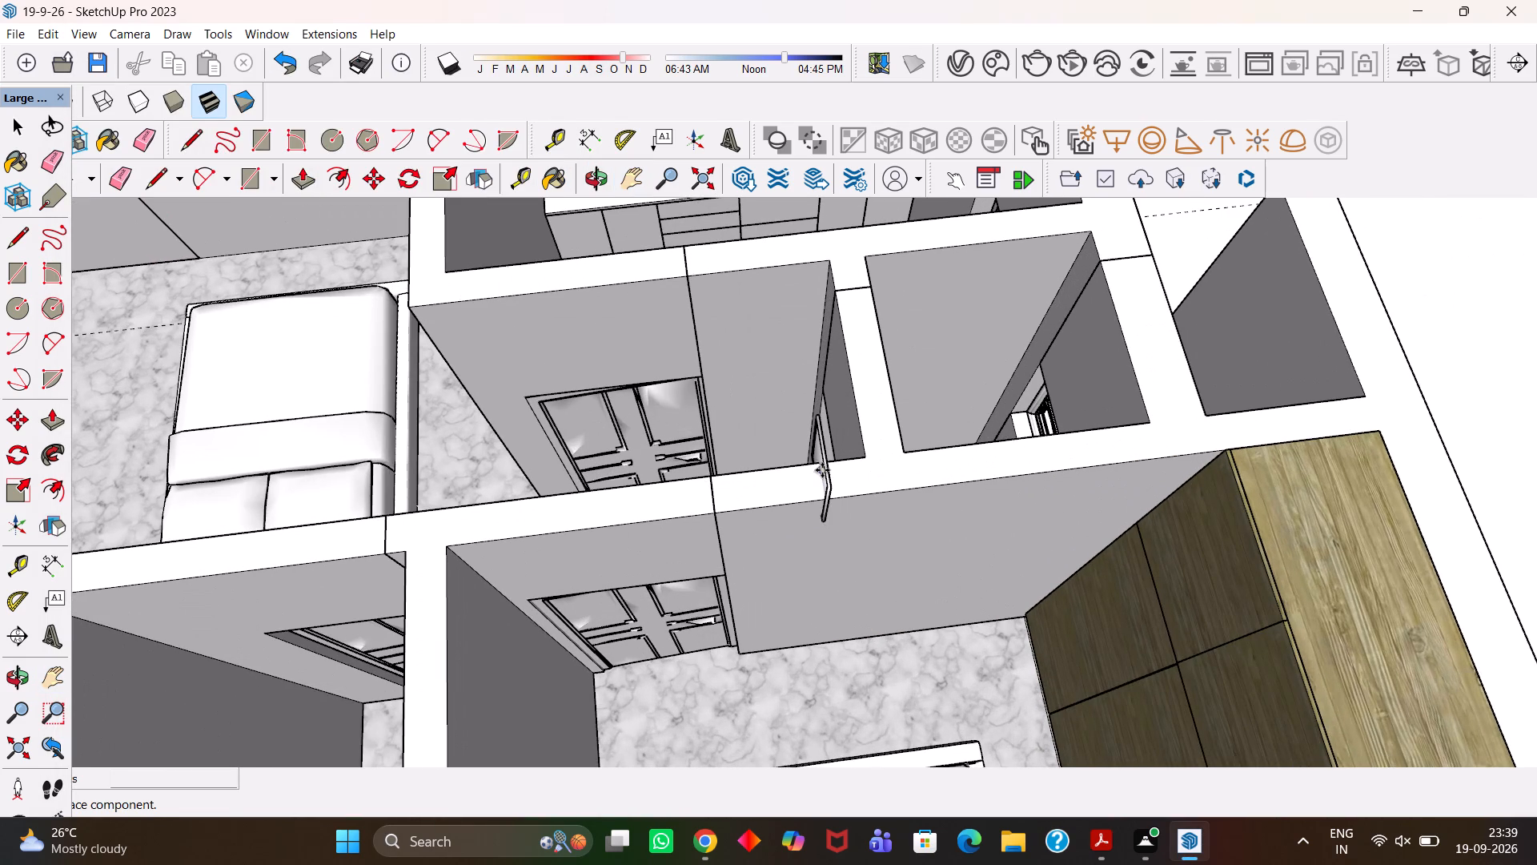
pyautogui.click(822, 470)
pyautogui.scroll(10, 822, 470)
pyautogui.press('space')
pyautogui.scroll(9, 828, 480)
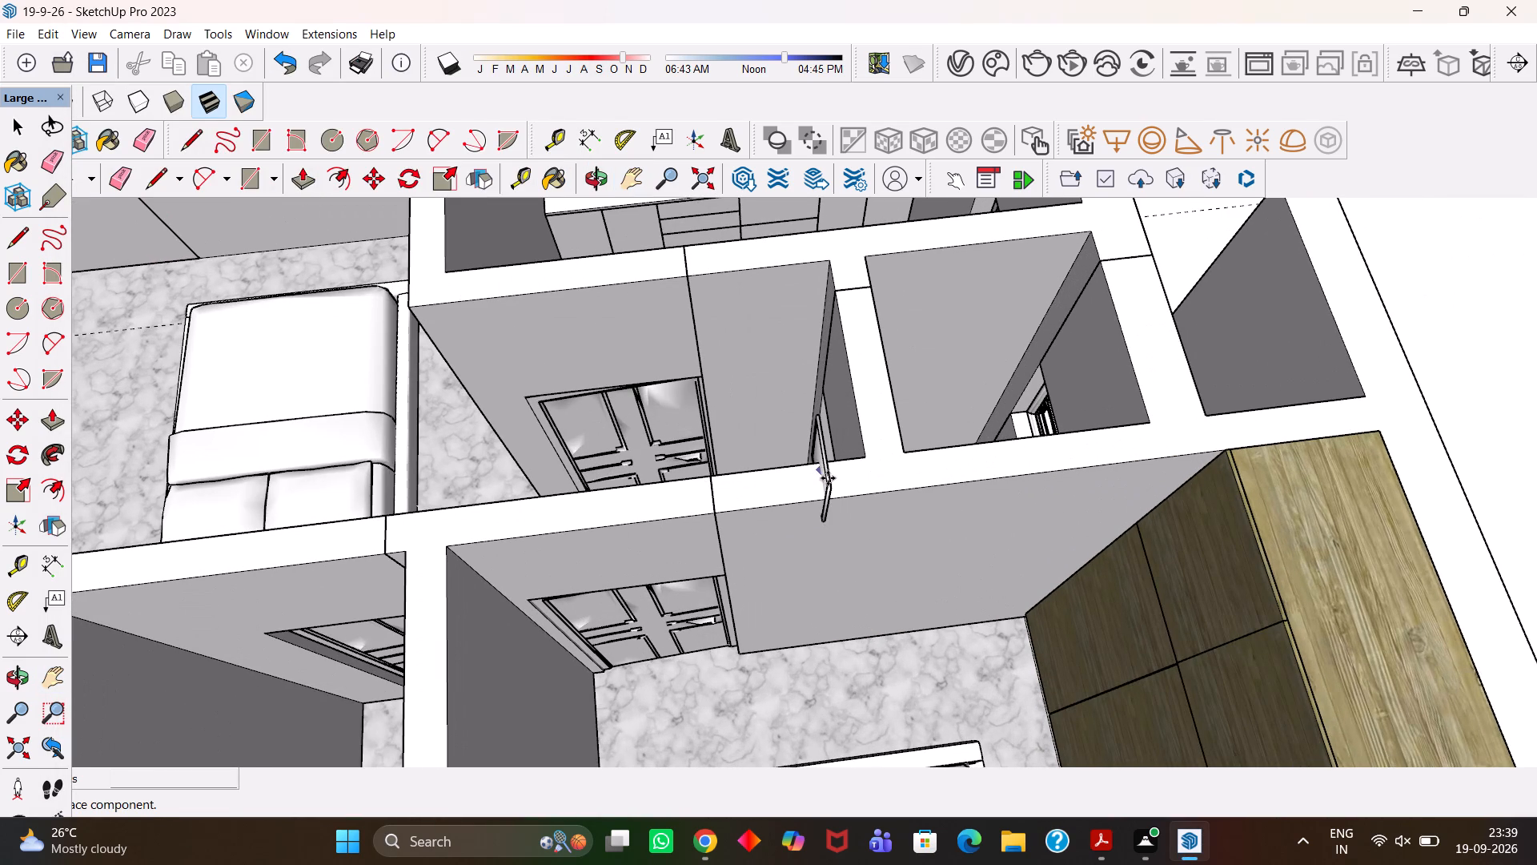
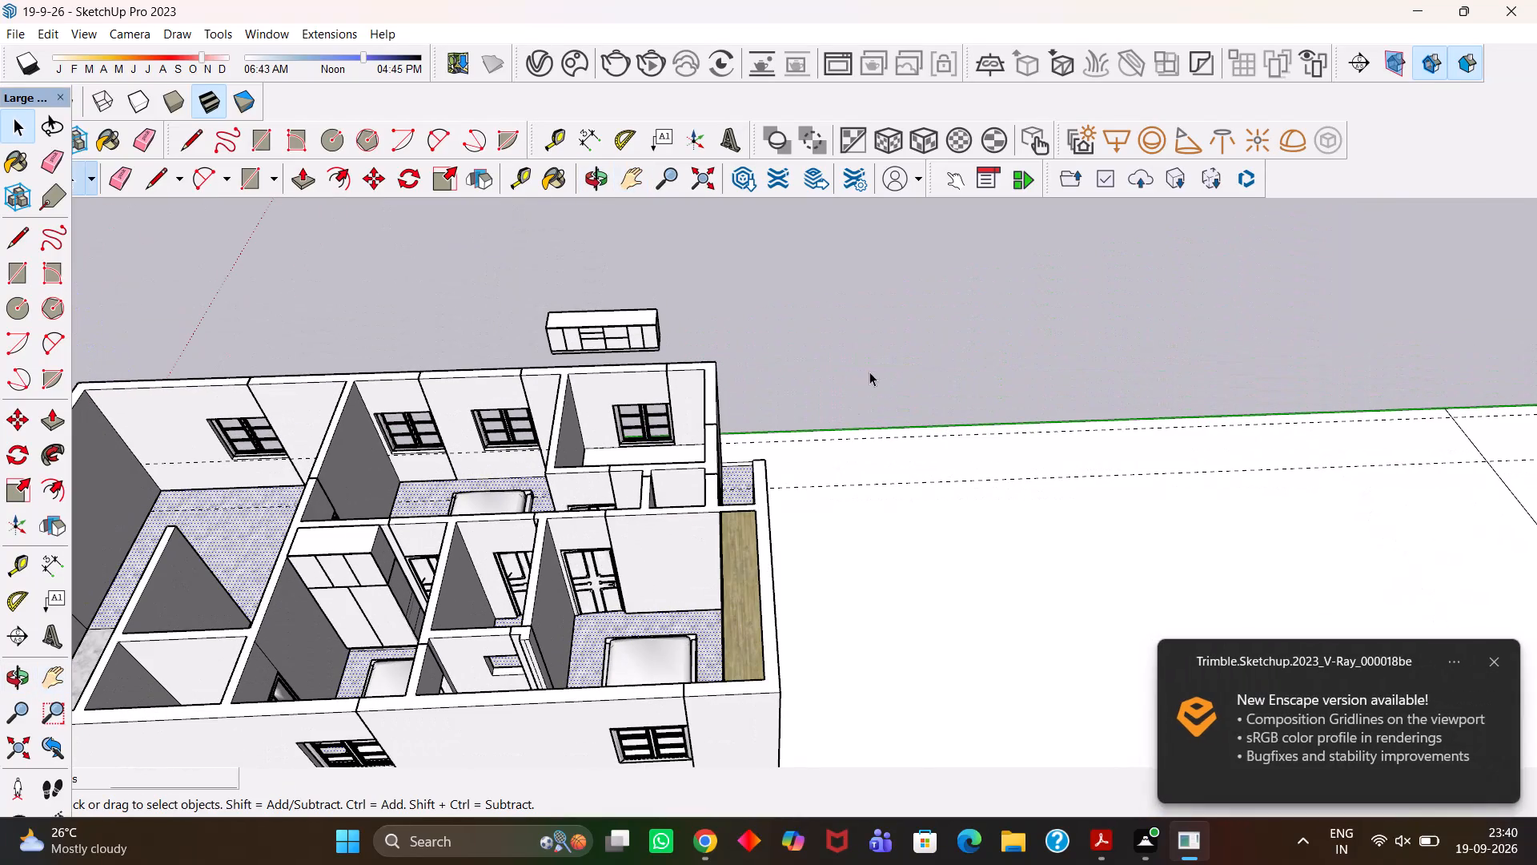
# Examine the bedroom and its wall between the door and the wooden wardrobe.
pyautogui.scroll(3, 576, 542)
pyautogui.moveTo(587, 554); pyautogui.dragTo(635, 612, button='middle')
pyautogui.scroll(4, 635, 612)
pyautogui.press('h')
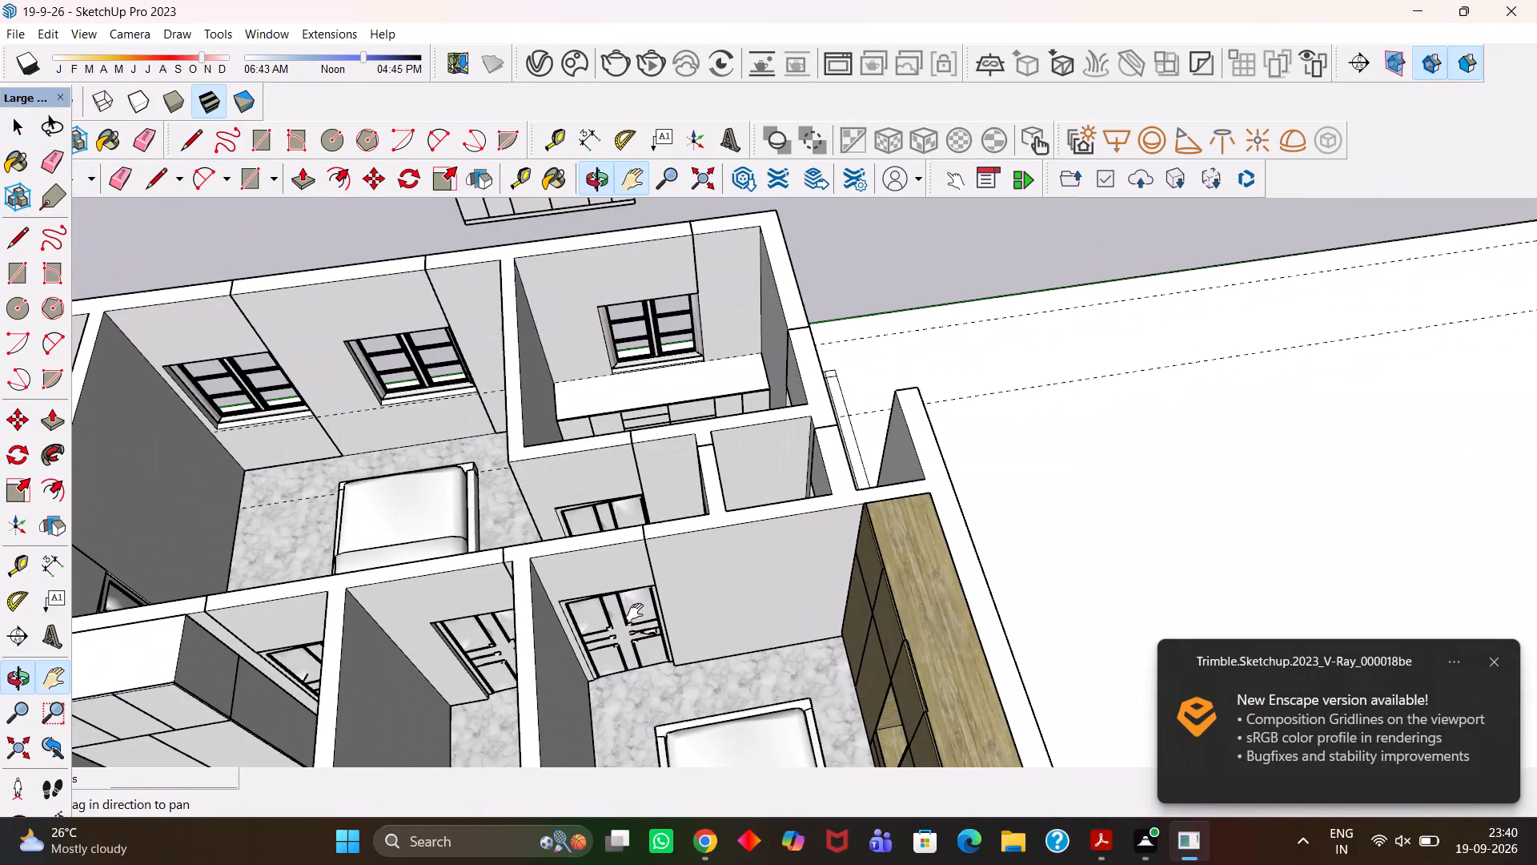
pyautogui.scroll(2, 635, 612)
pyautogui.scroll(-4, 635, 612)
pyautogui.press('h')
pyautogui.scroll(-4, 679, 624)
pyautogui.moveTo(746, 642); pyautogui.dragTo(674, 650, button='middle')
pyautogui.scroll(2, 674, 650)
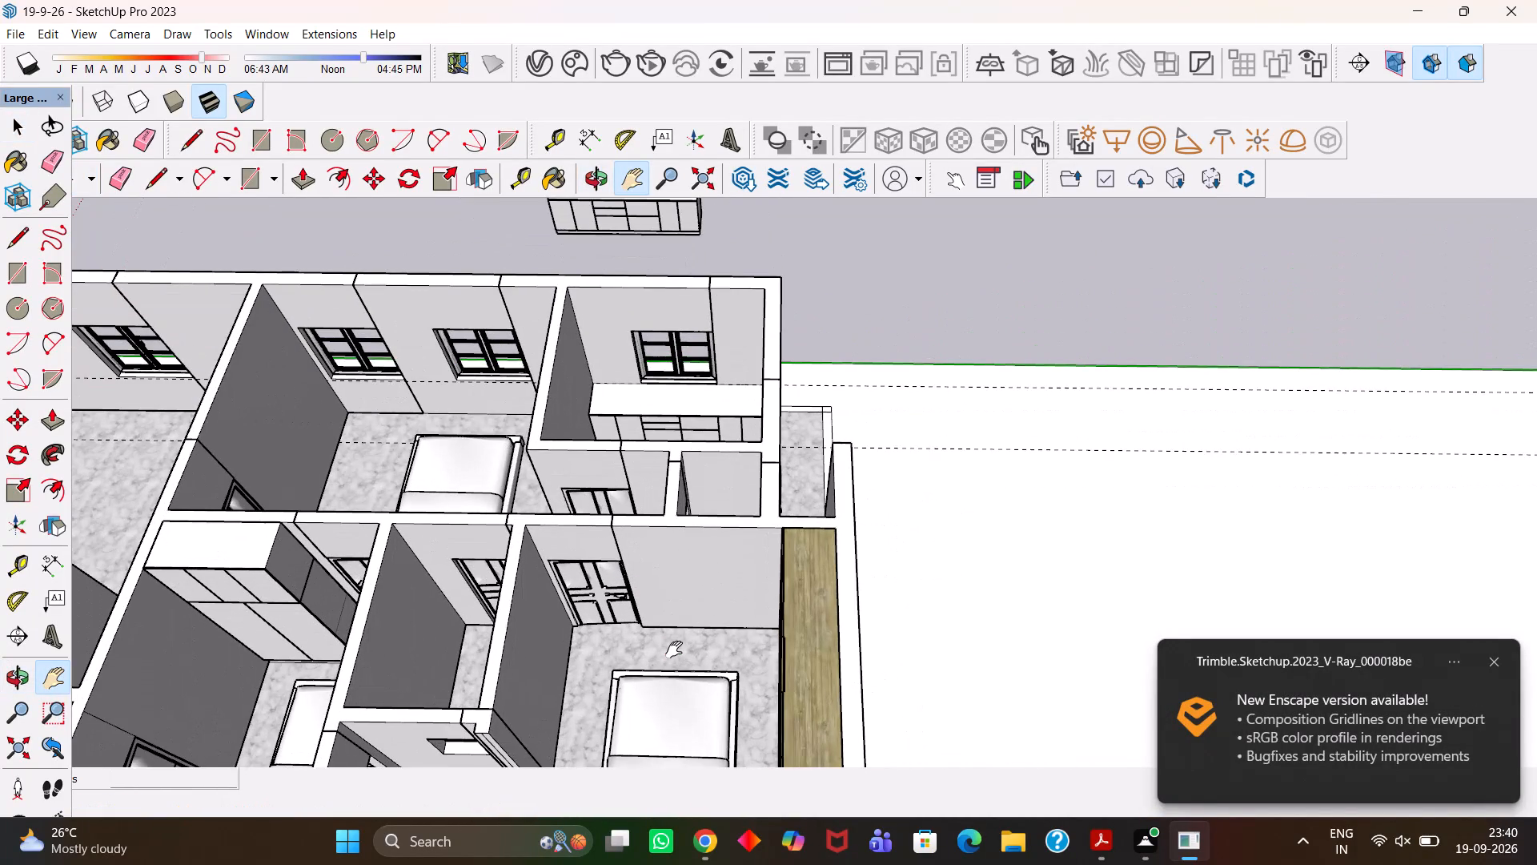
pyautogui.scroll(4, 674, 650)
pyautogui.scroll(-3, 674, 650)
pyautogui.moveTo(622, 632); pyautogui.dragTo(653, 632, button='middle')
pyautogui.scroll(2, 652, 632)
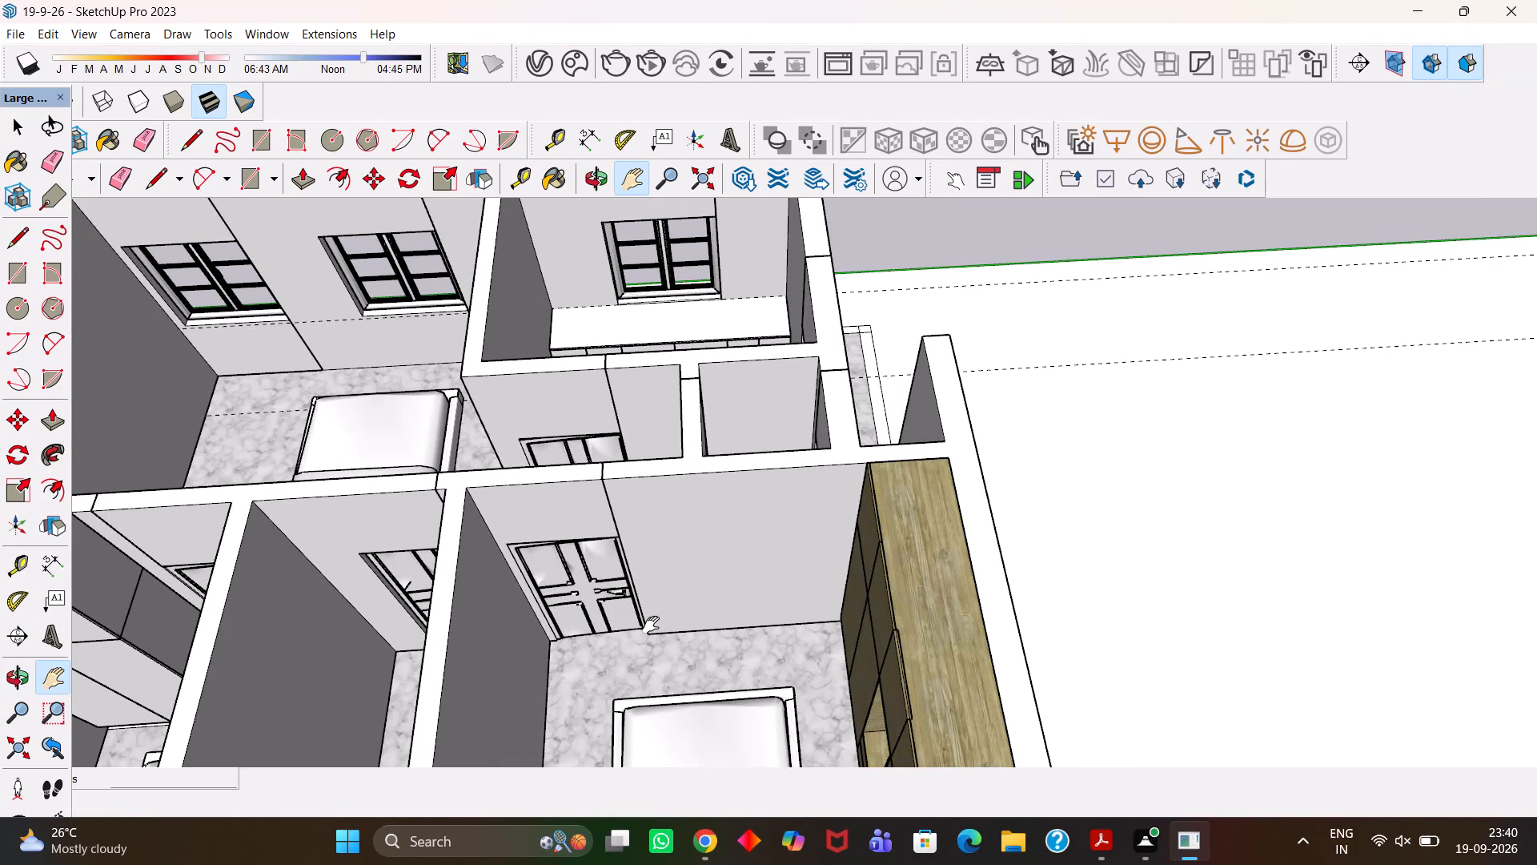
pyautogui.scroll(-2, 696, 650)
pyautogui.scroll(2, 698, 638)
pyautogui.moveTo(715, 669); pyautogui.dragTo(735, 588)
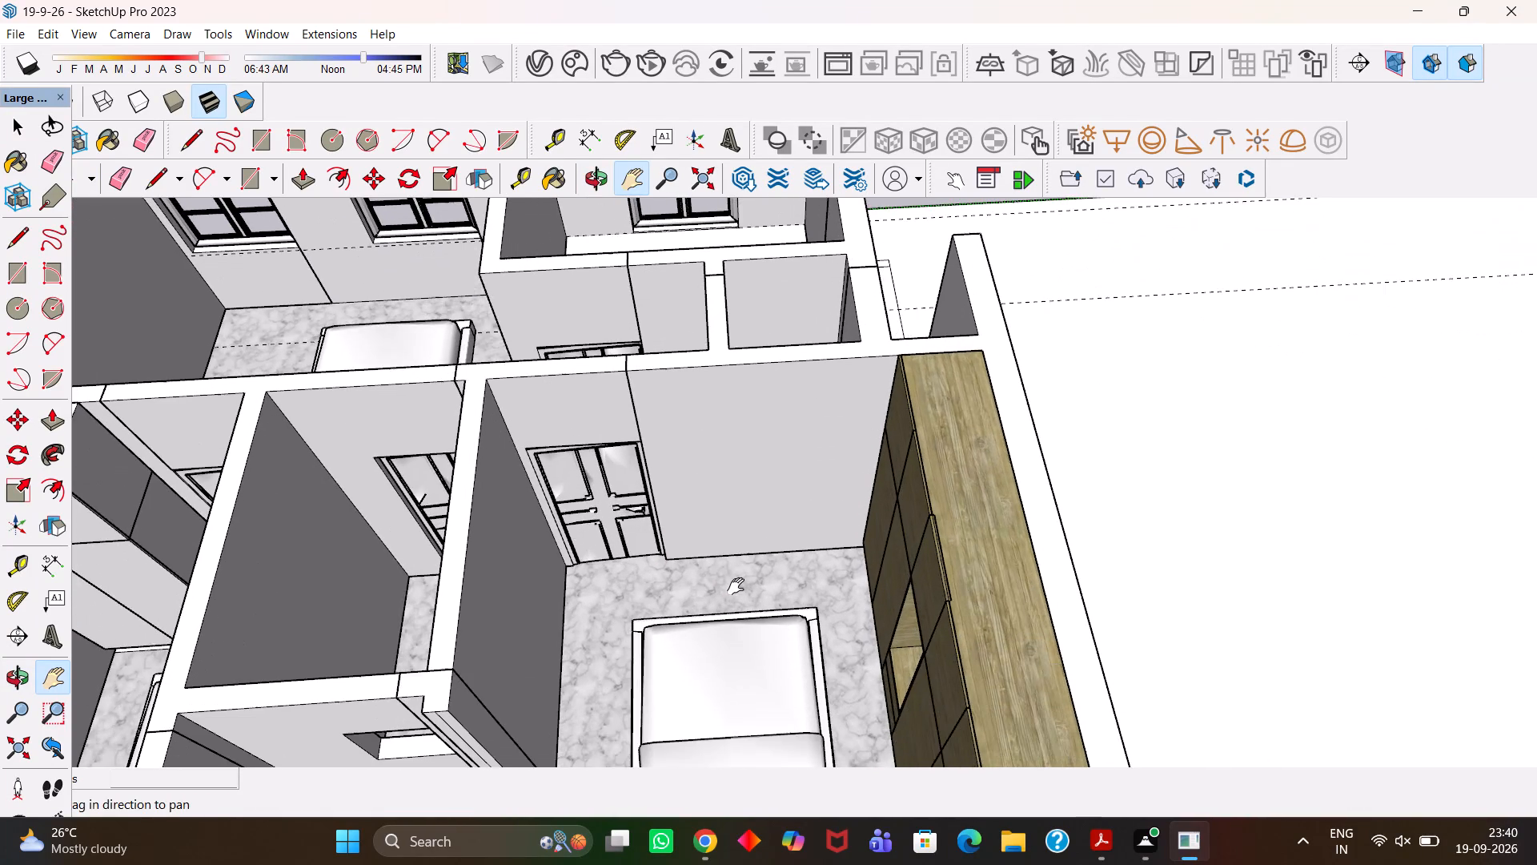
pyautogui.scroll(-2, 736, 586)
pyautogui.moveTo(716, 575); pyautogui.dragTo(731, 601, button='middle')
pyautogui.scroll(-1, 728, 602)
pyautogui.moveTo(689, 553); pyautogui.dragTo(709, 589)
pyautogui.scroll(1, 728, 635)
pyautogui.moveTo(730, 618); pyautogui.dragTo(731, 564, button='middle')
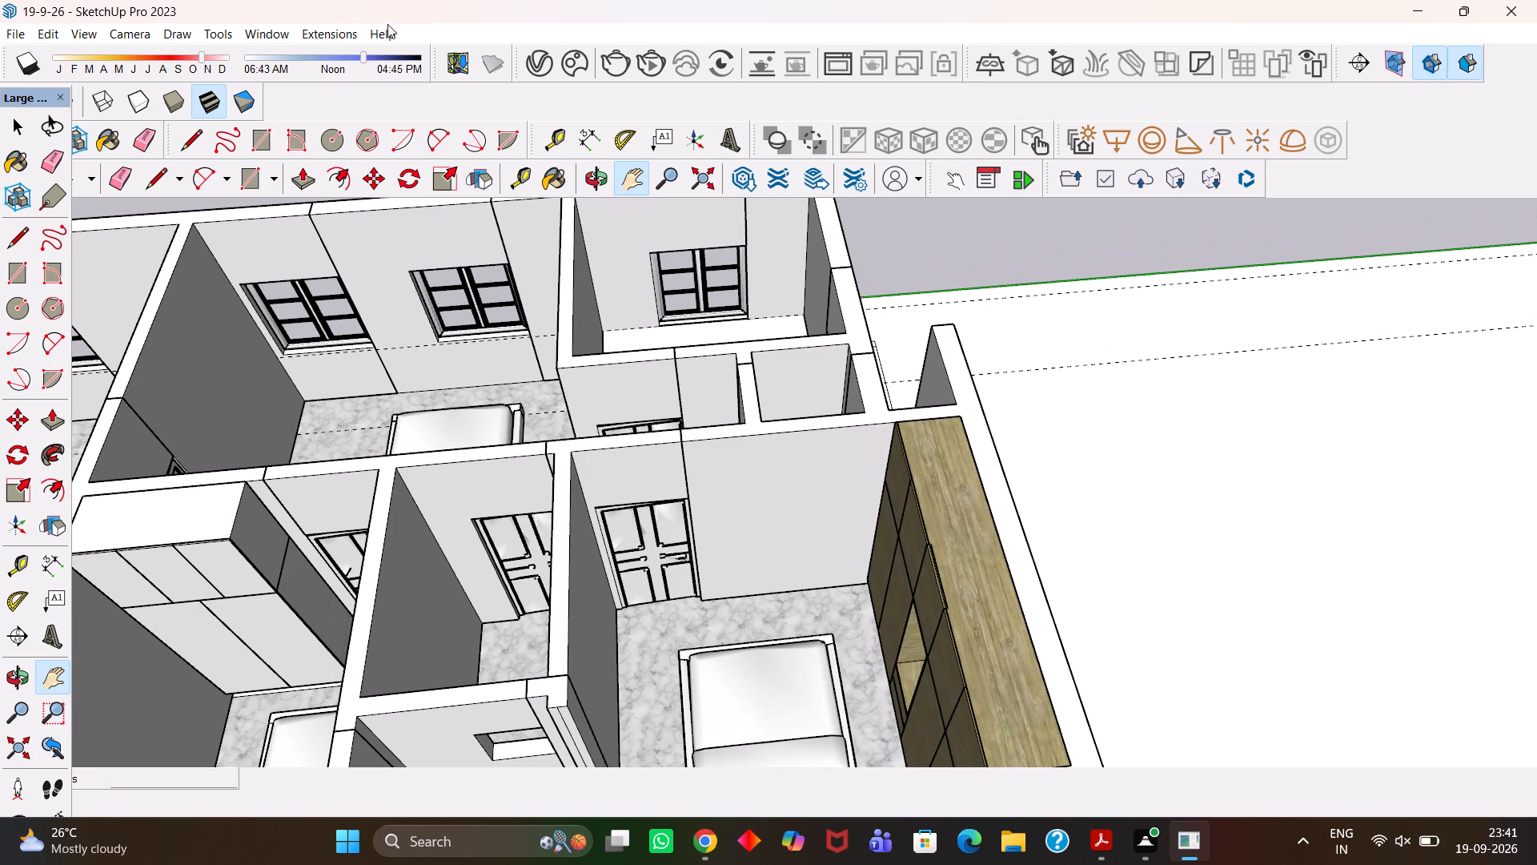
# Open the Chaos Cosmos asset browser.
pyautogui.click(572, 65)
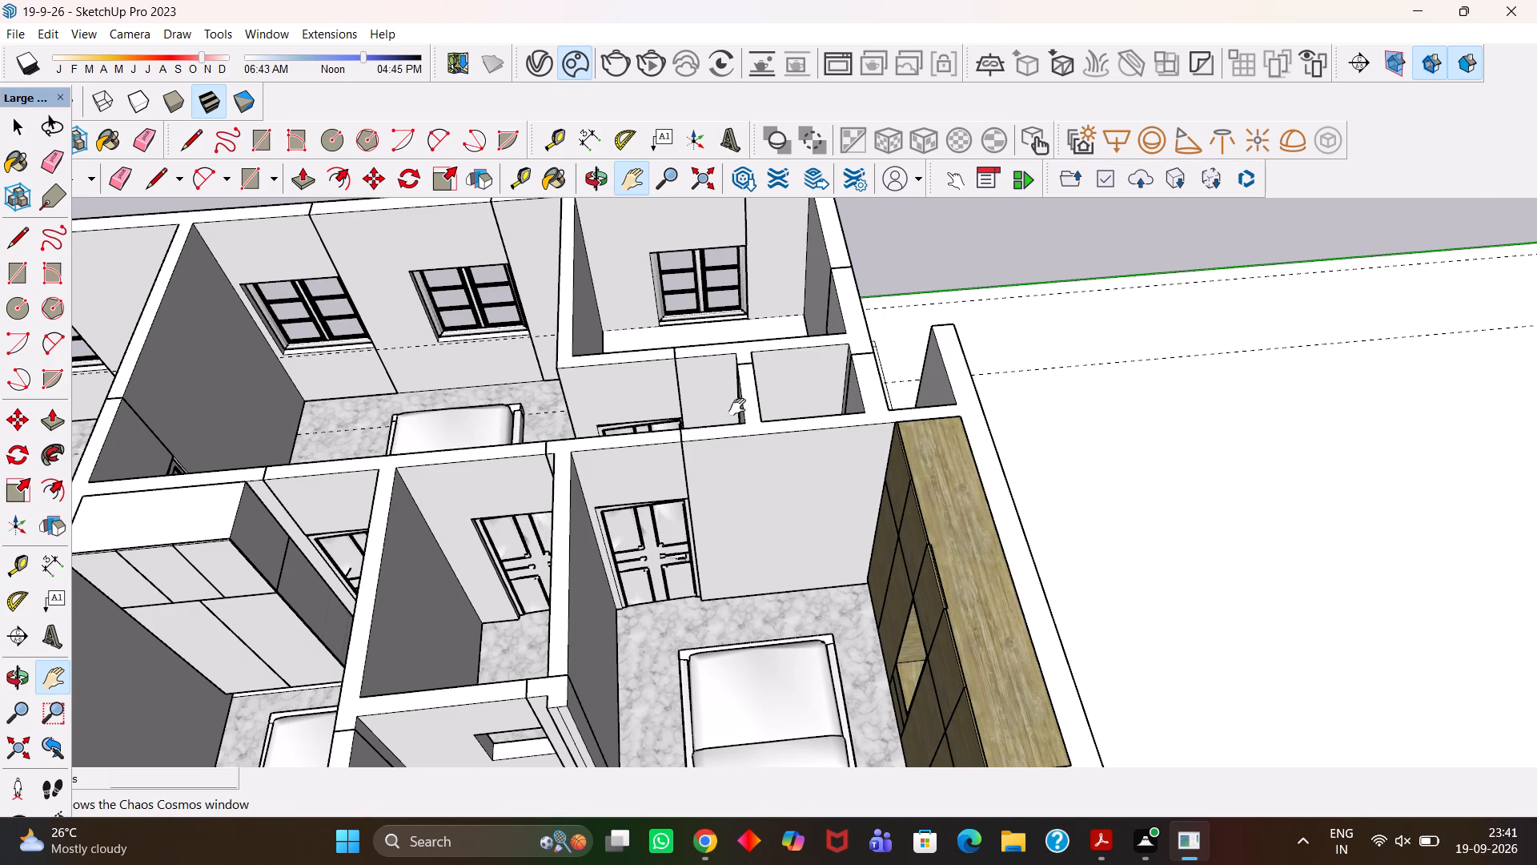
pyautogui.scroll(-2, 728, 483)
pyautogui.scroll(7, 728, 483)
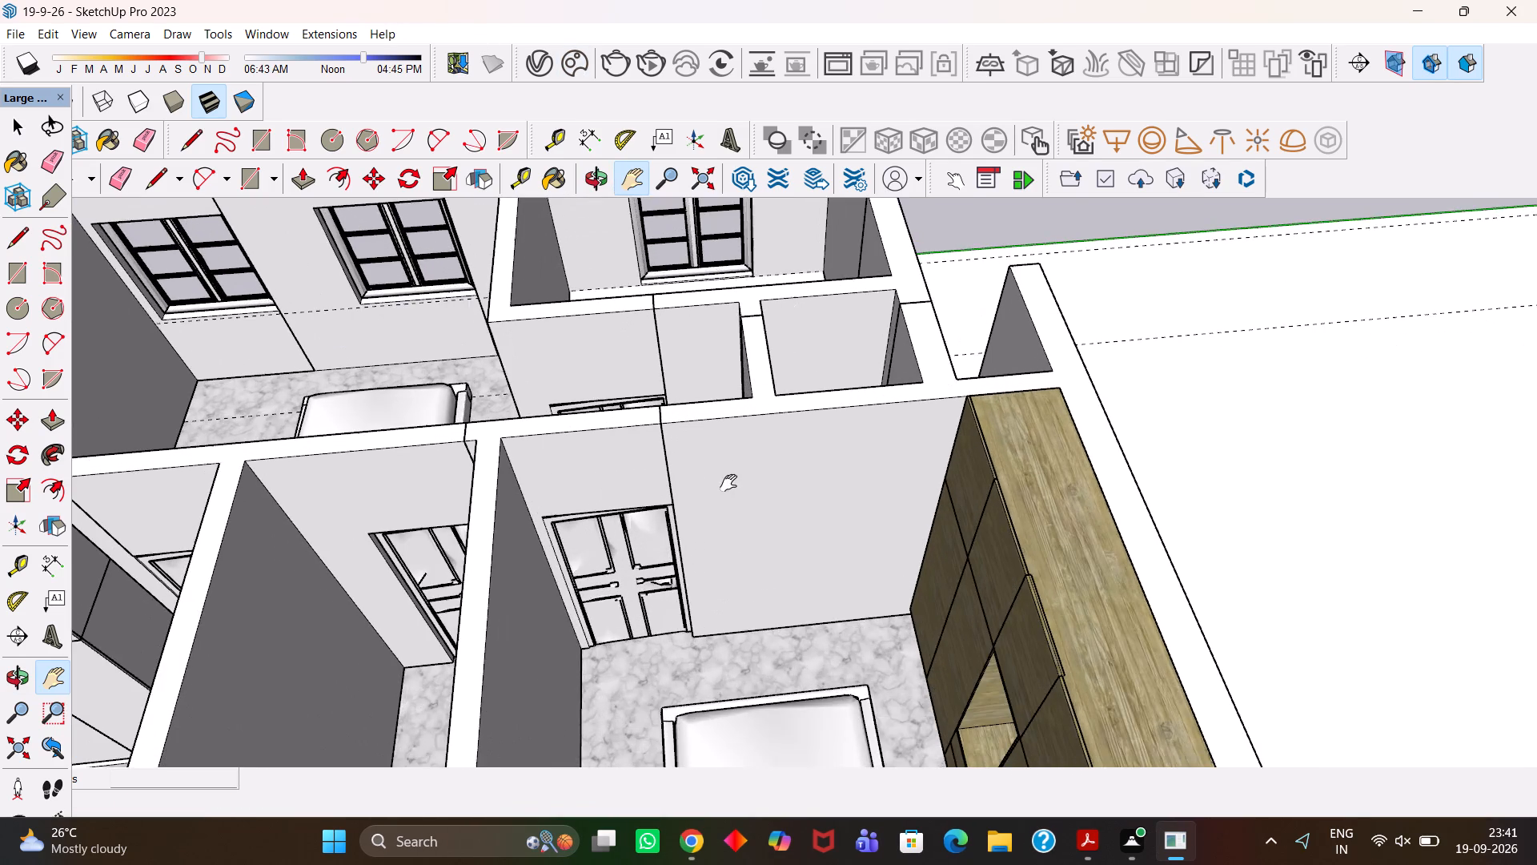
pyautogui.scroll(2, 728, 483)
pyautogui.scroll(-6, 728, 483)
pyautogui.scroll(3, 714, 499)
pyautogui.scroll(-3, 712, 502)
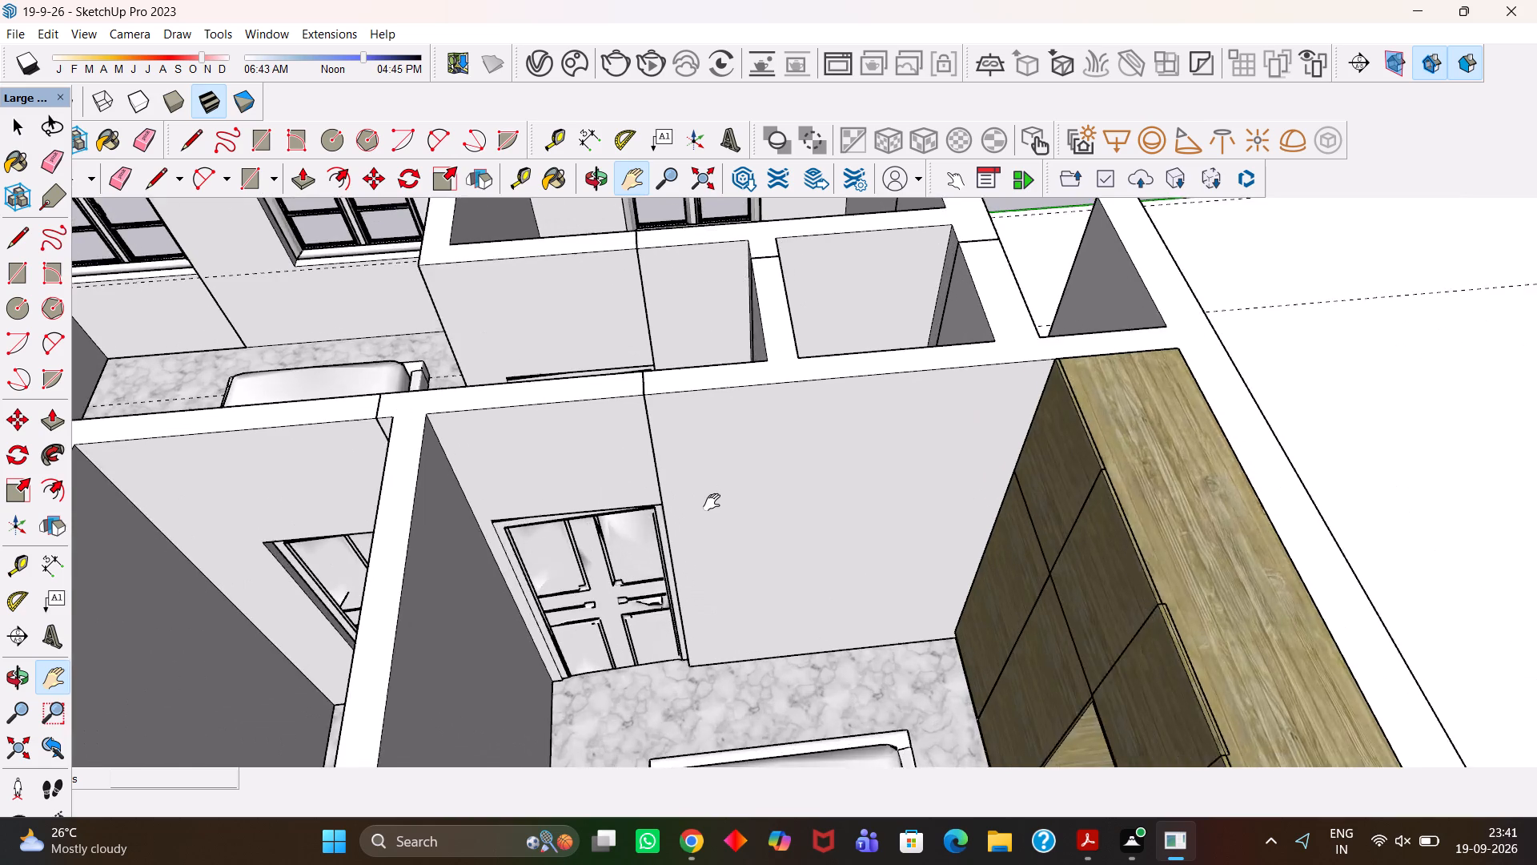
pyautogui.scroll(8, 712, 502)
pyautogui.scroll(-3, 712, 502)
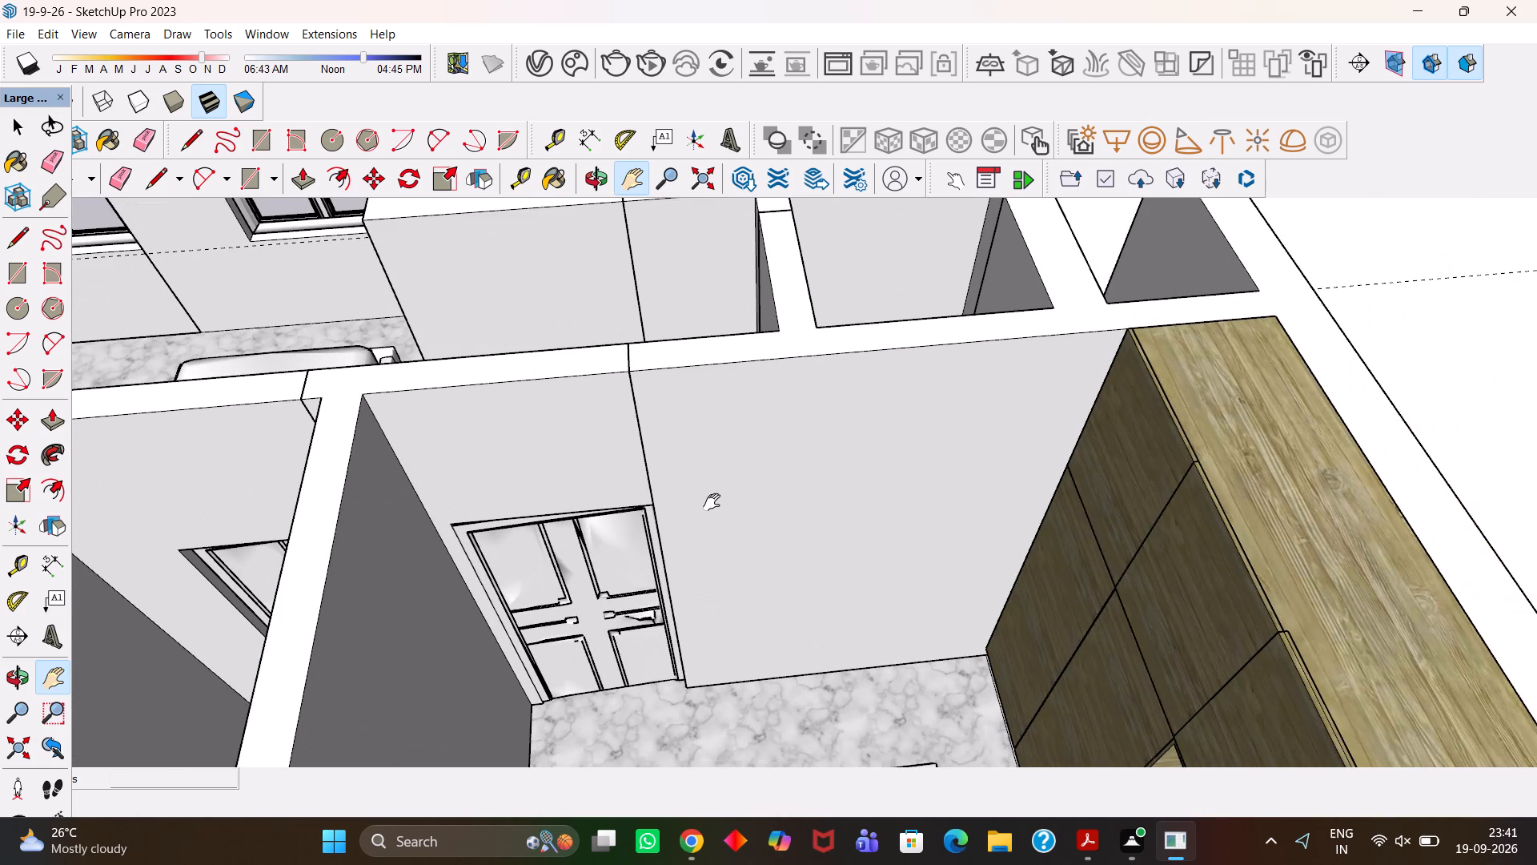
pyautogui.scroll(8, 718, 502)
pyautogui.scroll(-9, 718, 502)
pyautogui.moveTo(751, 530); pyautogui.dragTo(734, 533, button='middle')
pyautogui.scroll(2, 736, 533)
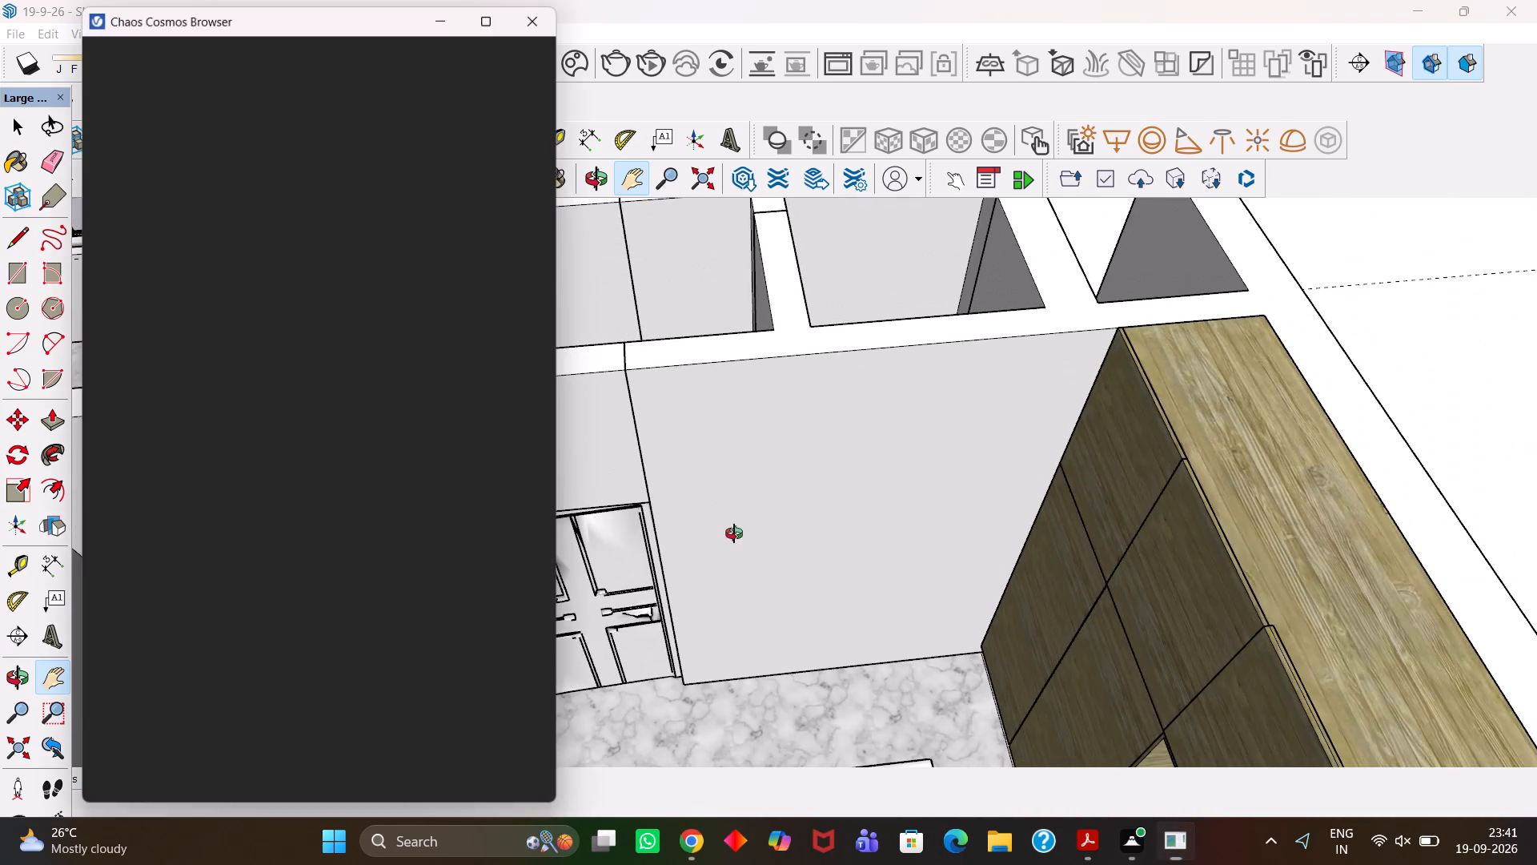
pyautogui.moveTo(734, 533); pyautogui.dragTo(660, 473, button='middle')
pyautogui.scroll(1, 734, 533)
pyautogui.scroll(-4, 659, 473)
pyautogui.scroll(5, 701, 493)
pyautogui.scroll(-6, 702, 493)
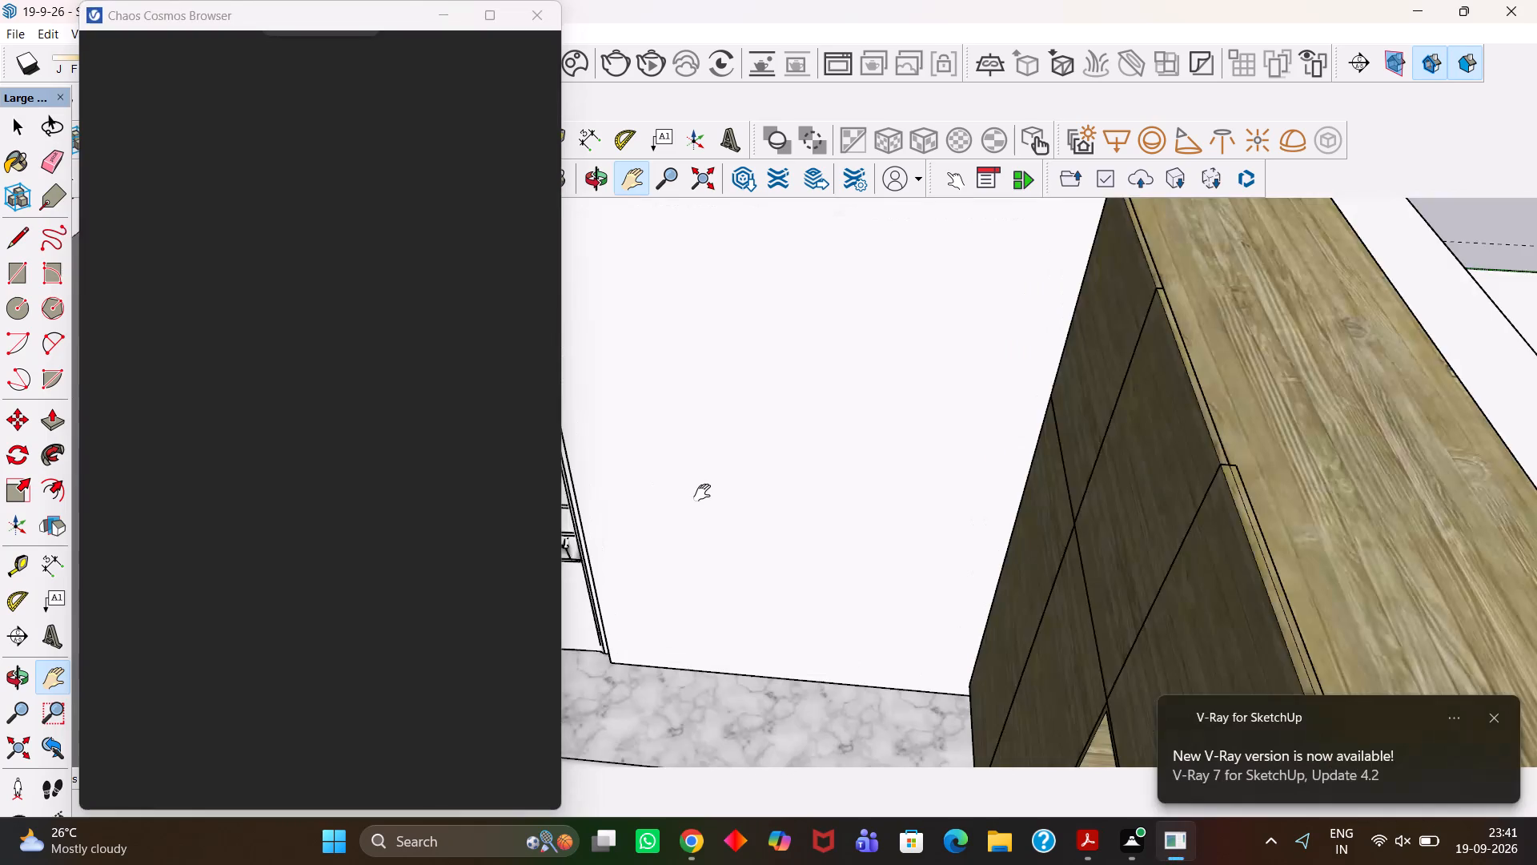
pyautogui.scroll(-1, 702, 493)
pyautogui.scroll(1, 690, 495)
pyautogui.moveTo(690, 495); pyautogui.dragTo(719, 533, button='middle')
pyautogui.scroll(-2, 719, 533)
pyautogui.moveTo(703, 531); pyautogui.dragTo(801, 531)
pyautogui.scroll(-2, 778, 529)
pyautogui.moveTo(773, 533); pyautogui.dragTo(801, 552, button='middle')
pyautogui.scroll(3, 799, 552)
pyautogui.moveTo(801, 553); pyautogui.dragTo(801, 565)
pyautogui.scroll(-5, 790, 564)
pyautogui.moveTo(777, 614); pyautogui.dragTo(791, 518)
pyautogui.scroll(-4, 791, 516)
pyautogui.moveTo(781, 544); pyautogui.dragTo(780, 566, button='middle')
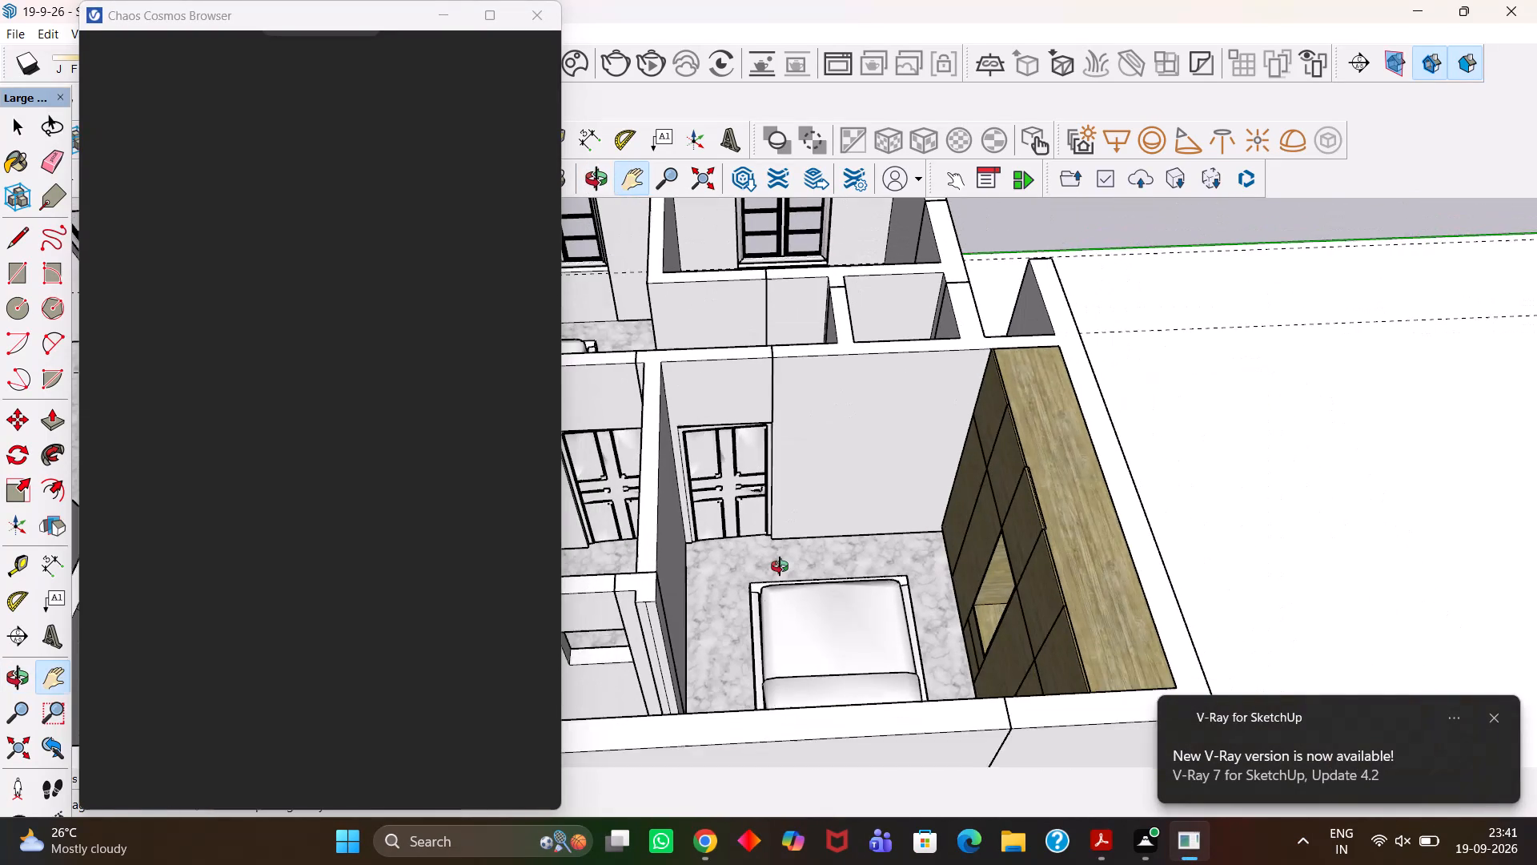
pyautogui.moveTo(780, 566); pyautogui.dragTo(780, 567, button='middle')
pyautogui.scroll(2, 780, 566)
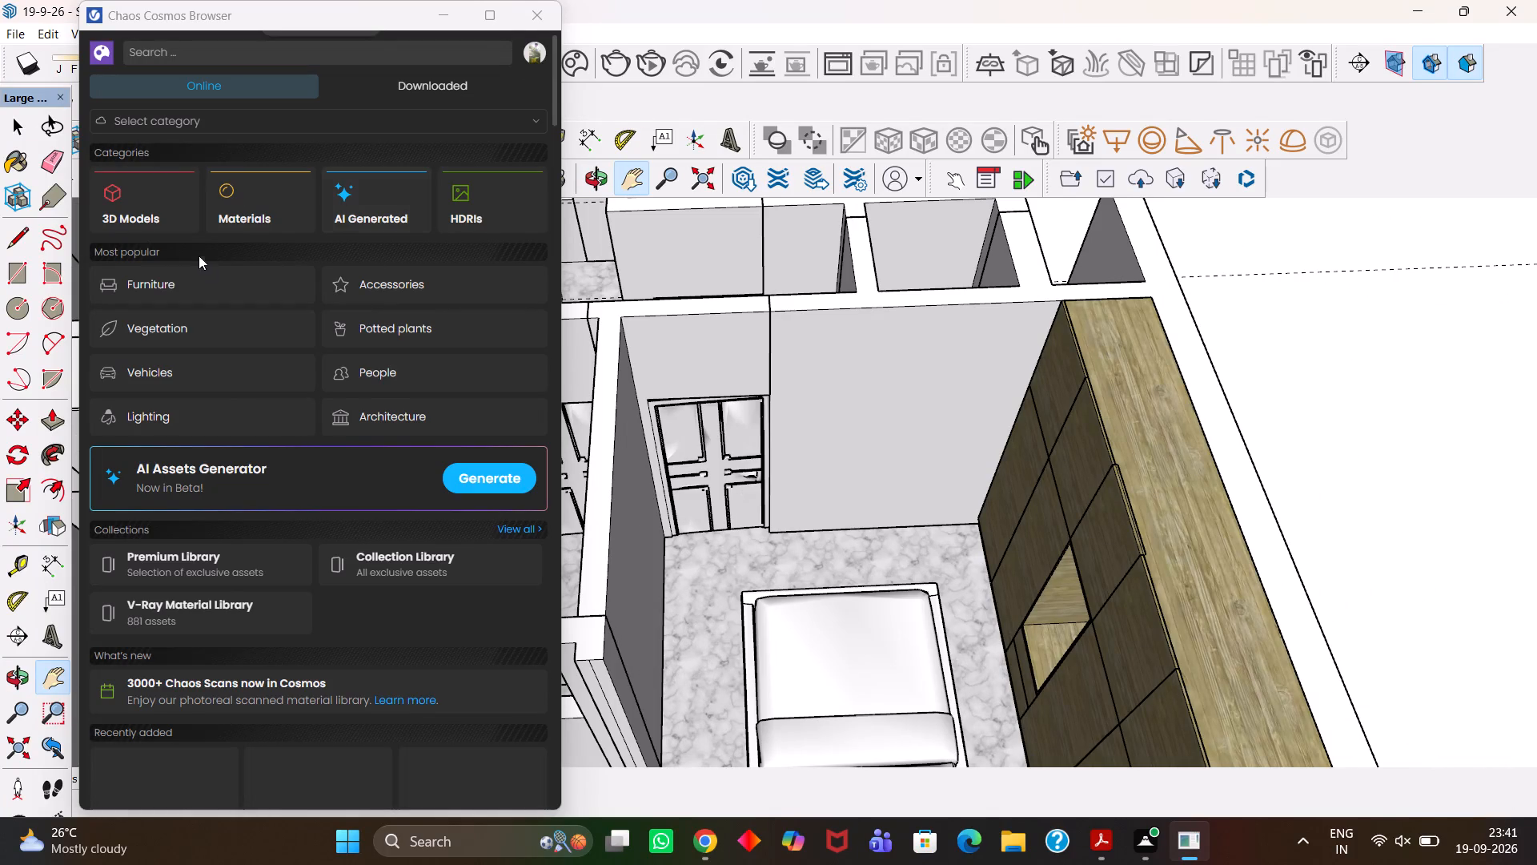
# Bring the Chaos Cosmos browser back up and look through its home page categories and recently added assets.
pyautogui.click(443, 13)
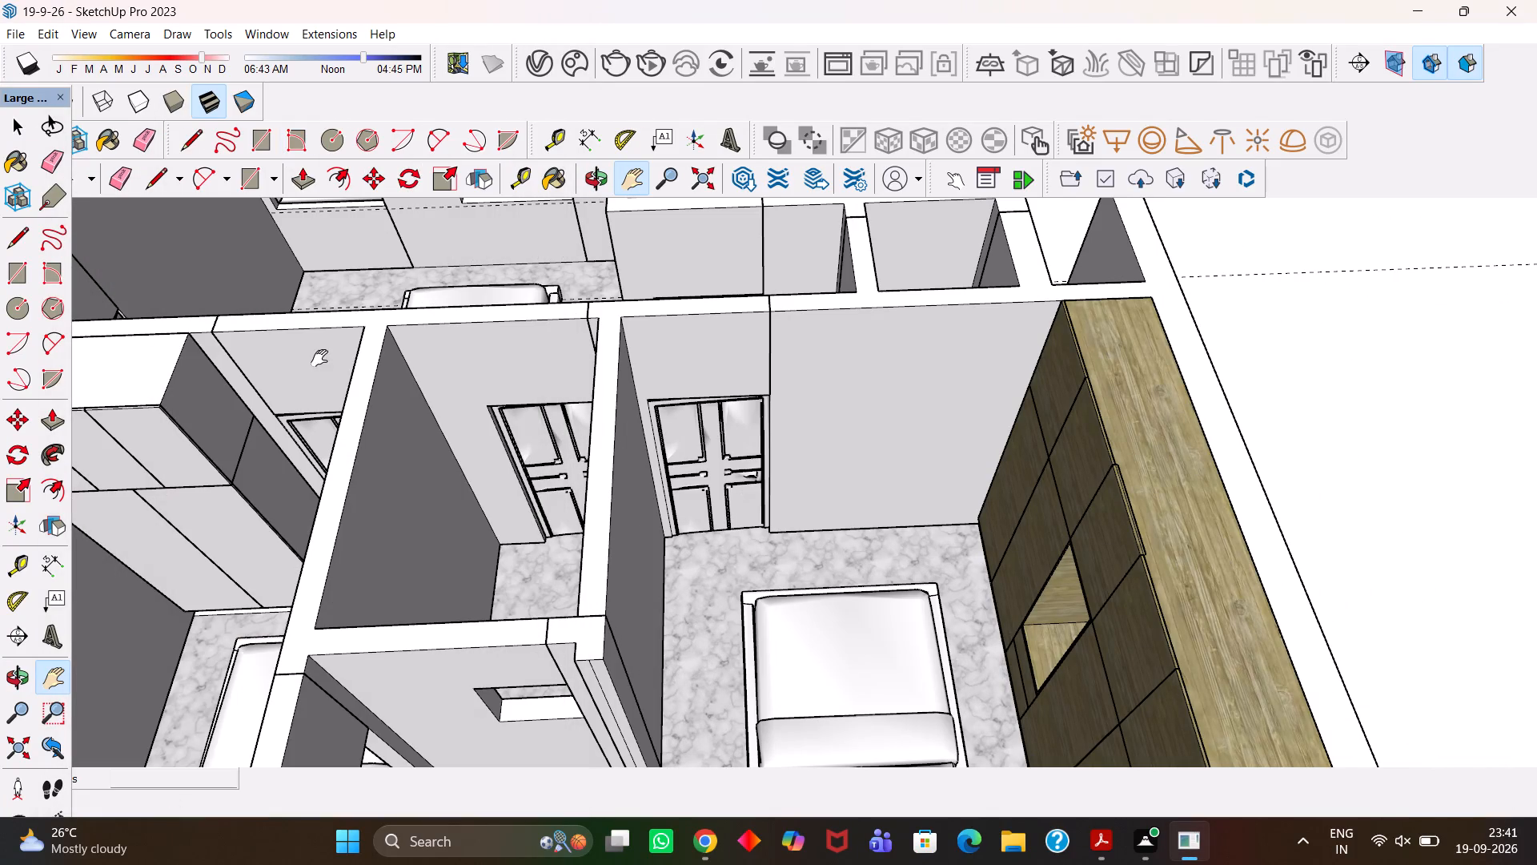
pyautogui.click(578, 64)
pyautogui.scroll(4, 203, 252)
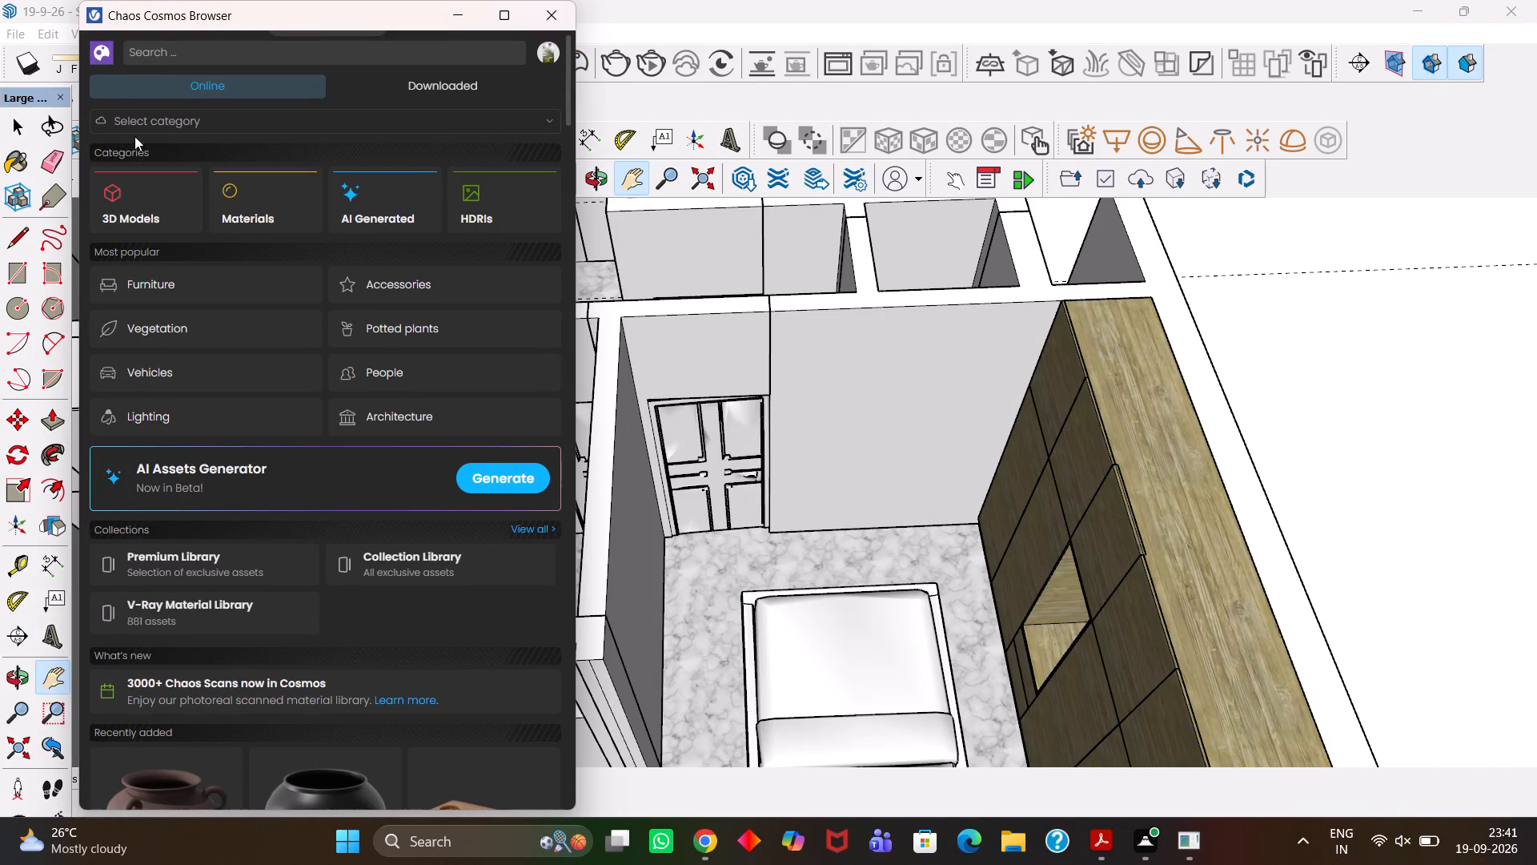
pyautogui.scroll(1, 143, 93)
pyautogui.scroll(-4, 223, 351)
pyautogui.scroll(1, 226, 366)
pyautogui.scroll(-19, 226, 366)
pyautogui.scroll(2, 226, 367)
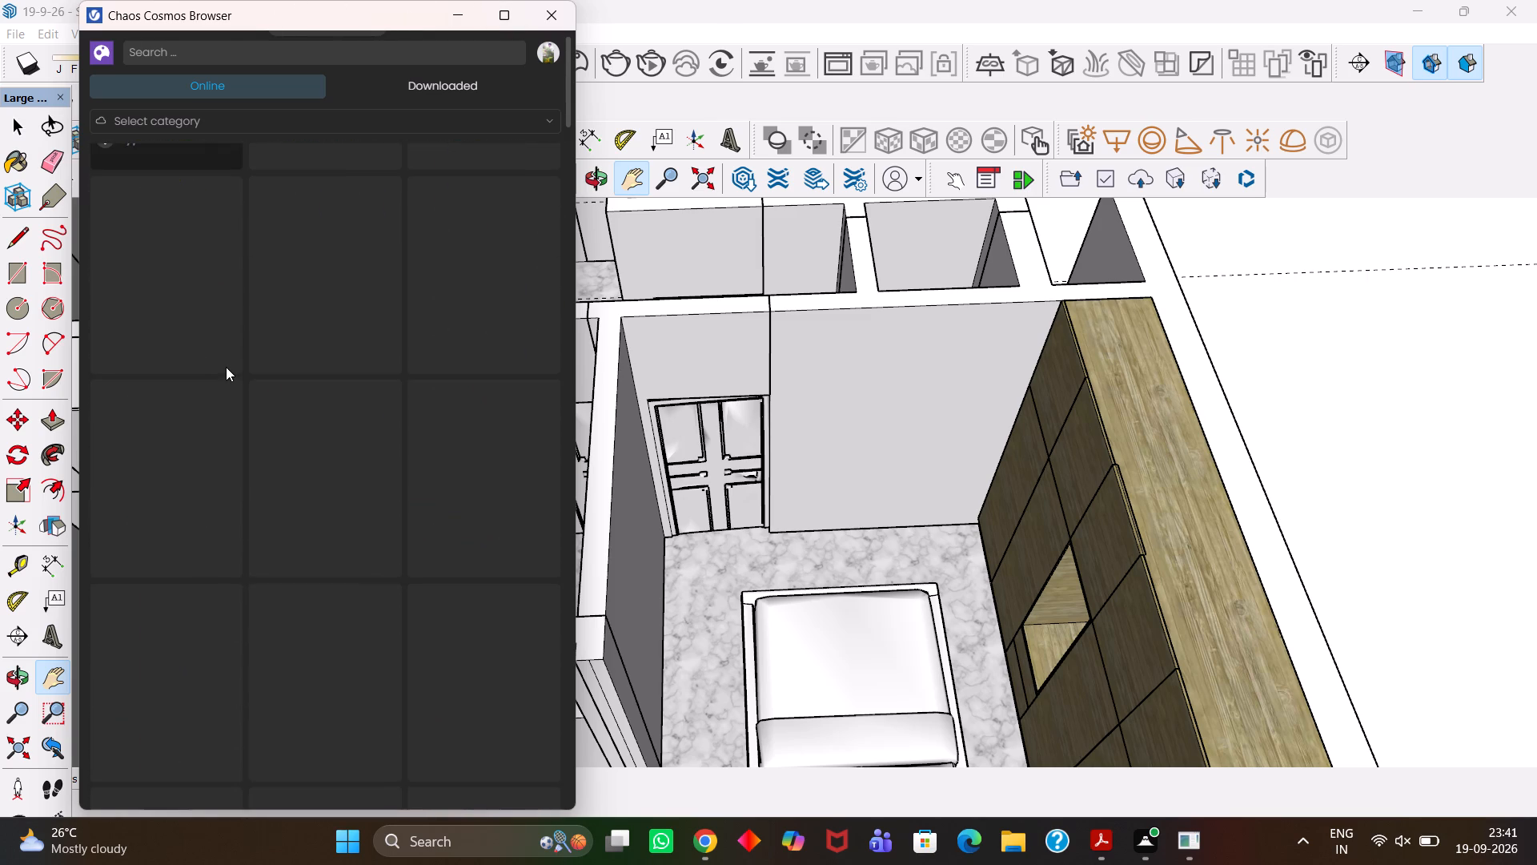
pyautogui.scroll(16, 226, 367)
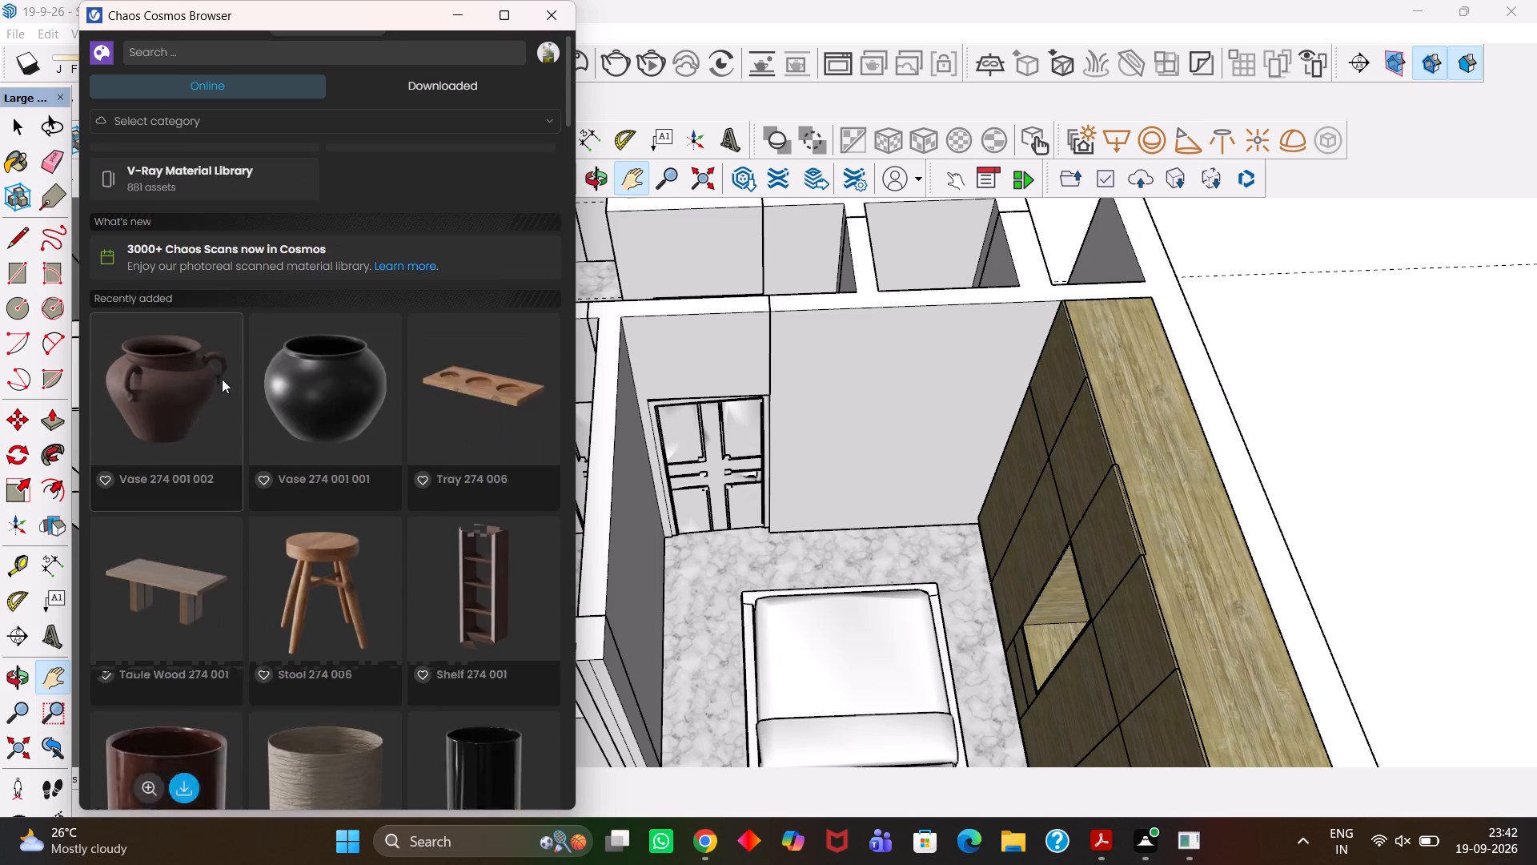
pyautogui.scroll(4, 227, 382)
pyautogui.scroll(13, 305, 391)
pyautogui.scroll(-2, 288, 418)
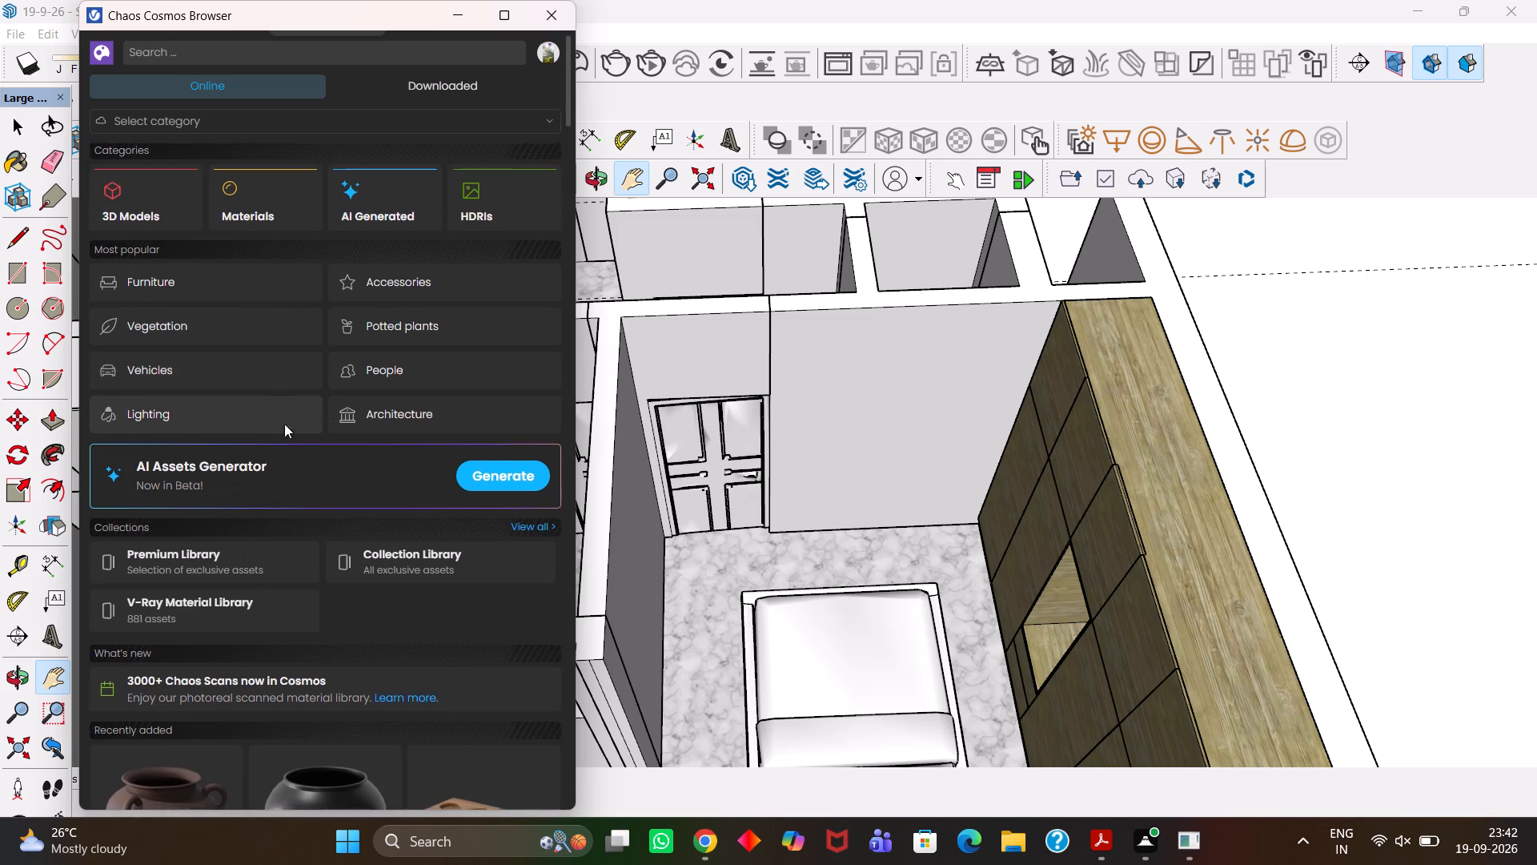
pyautogui.scroll(-13, 284, 424)
pyautogui.scroll(4, 281, 426)
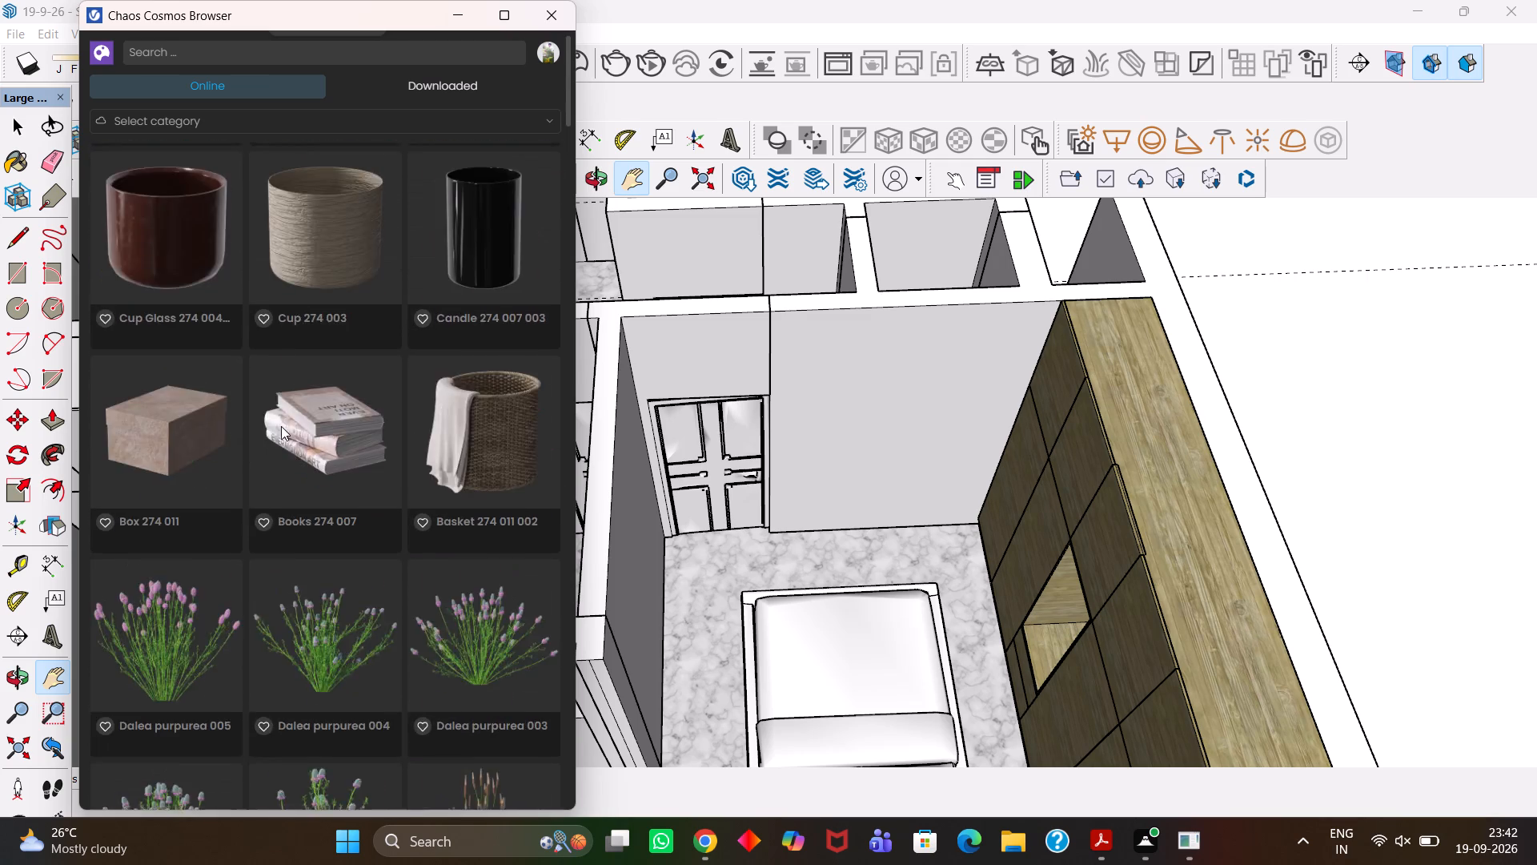
pyautogui.scroll(20, 281, 426)
pyautogui.scroll(5, 281, 426)
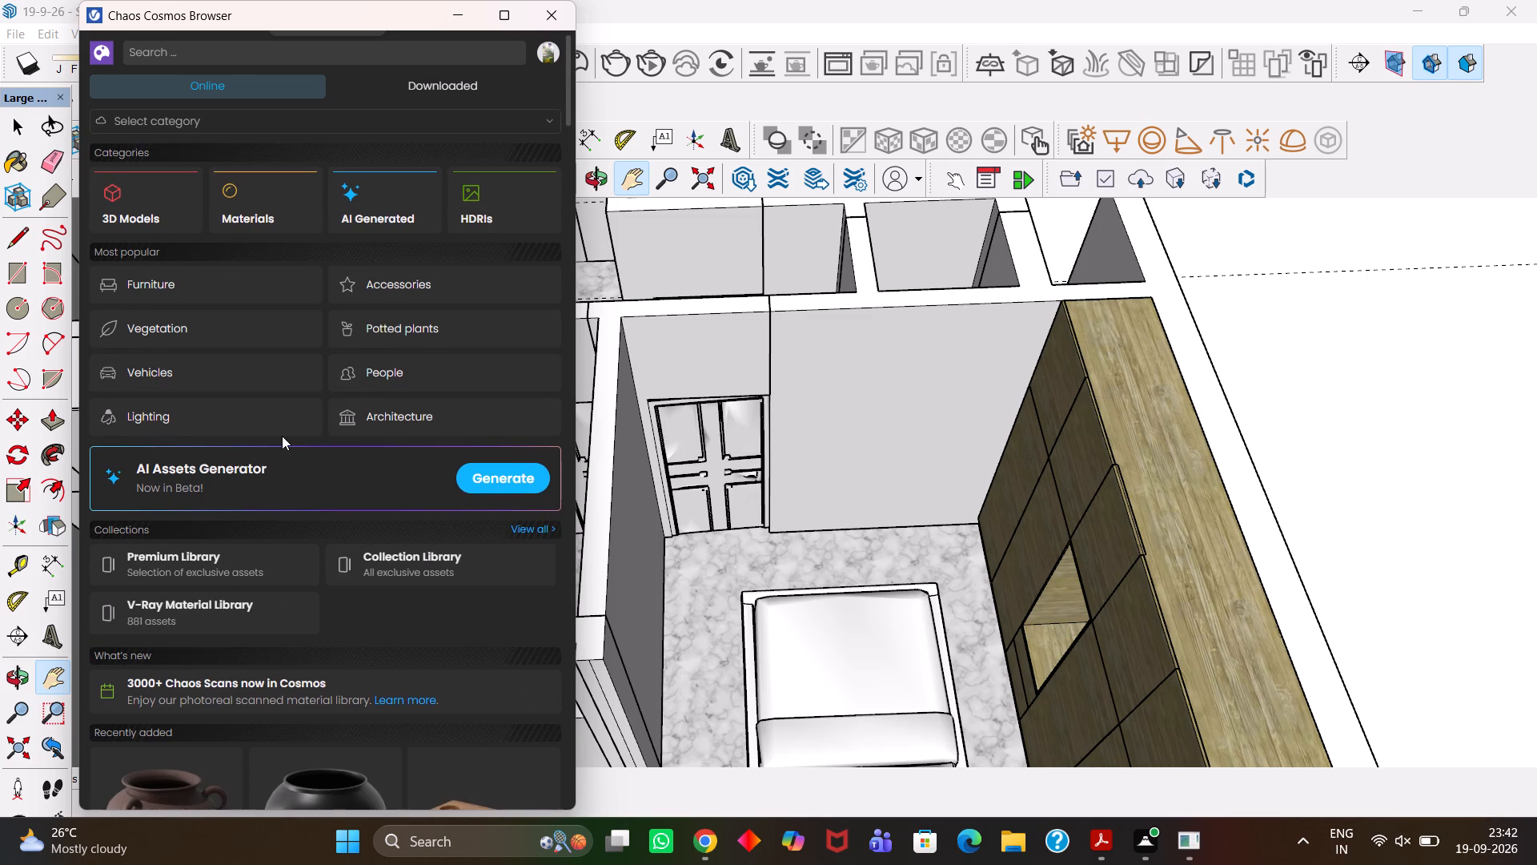
pyautogui.scroll(5, 282, 436)
pyautogui.scroll(4, 193, 368)
pyautogui.scroll(7, 151, 300)
pyautogui.scroll(7, 136, 205)
pyautogui.scroll(-2, 197, 285)
pyautogui.scroll(5, 193, 292)
# Browse the Furniture category of the 3D models for a piece suited to the bedroom.
pyautogui.click(171, 284)
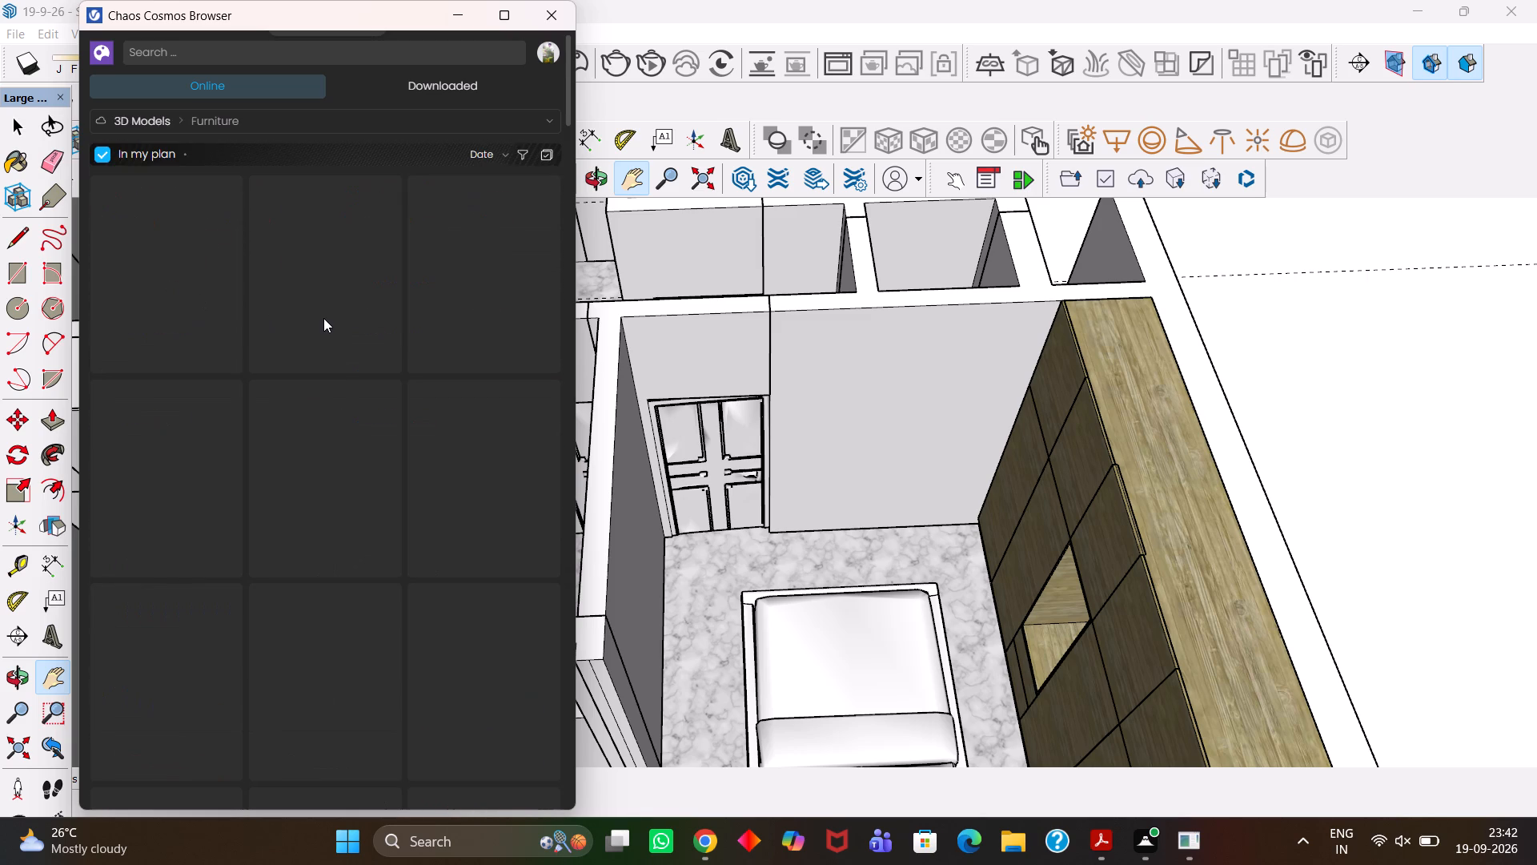
pyautogui.scroll(-11, 436, 380)
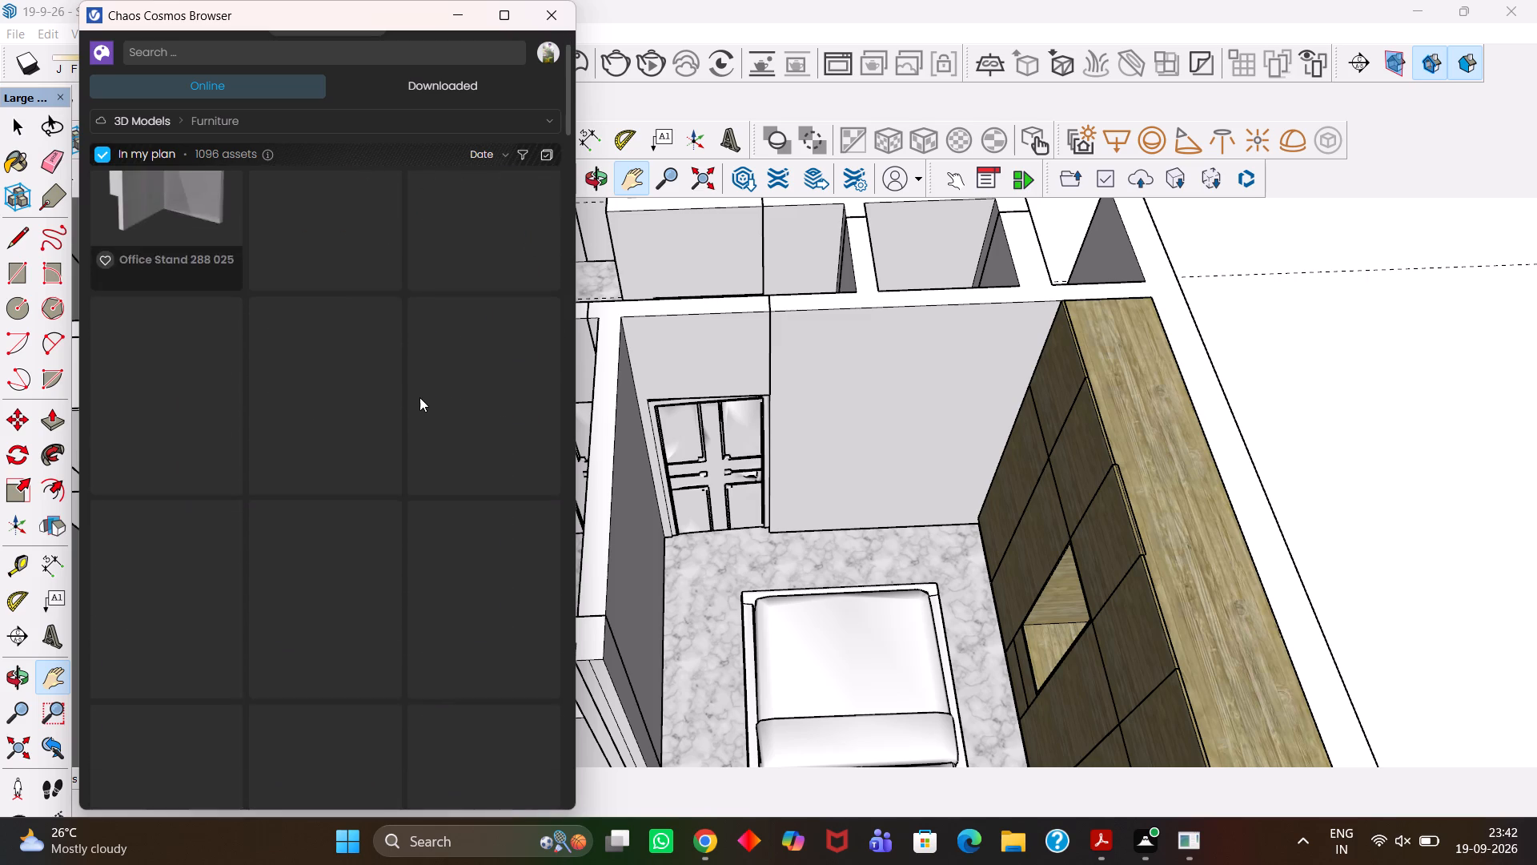
pyautogui.scroll(-3, 419, 397)
pyautogui.scroll(14, 419, 397)
pyautogui.scroll(-16, 413, 403)
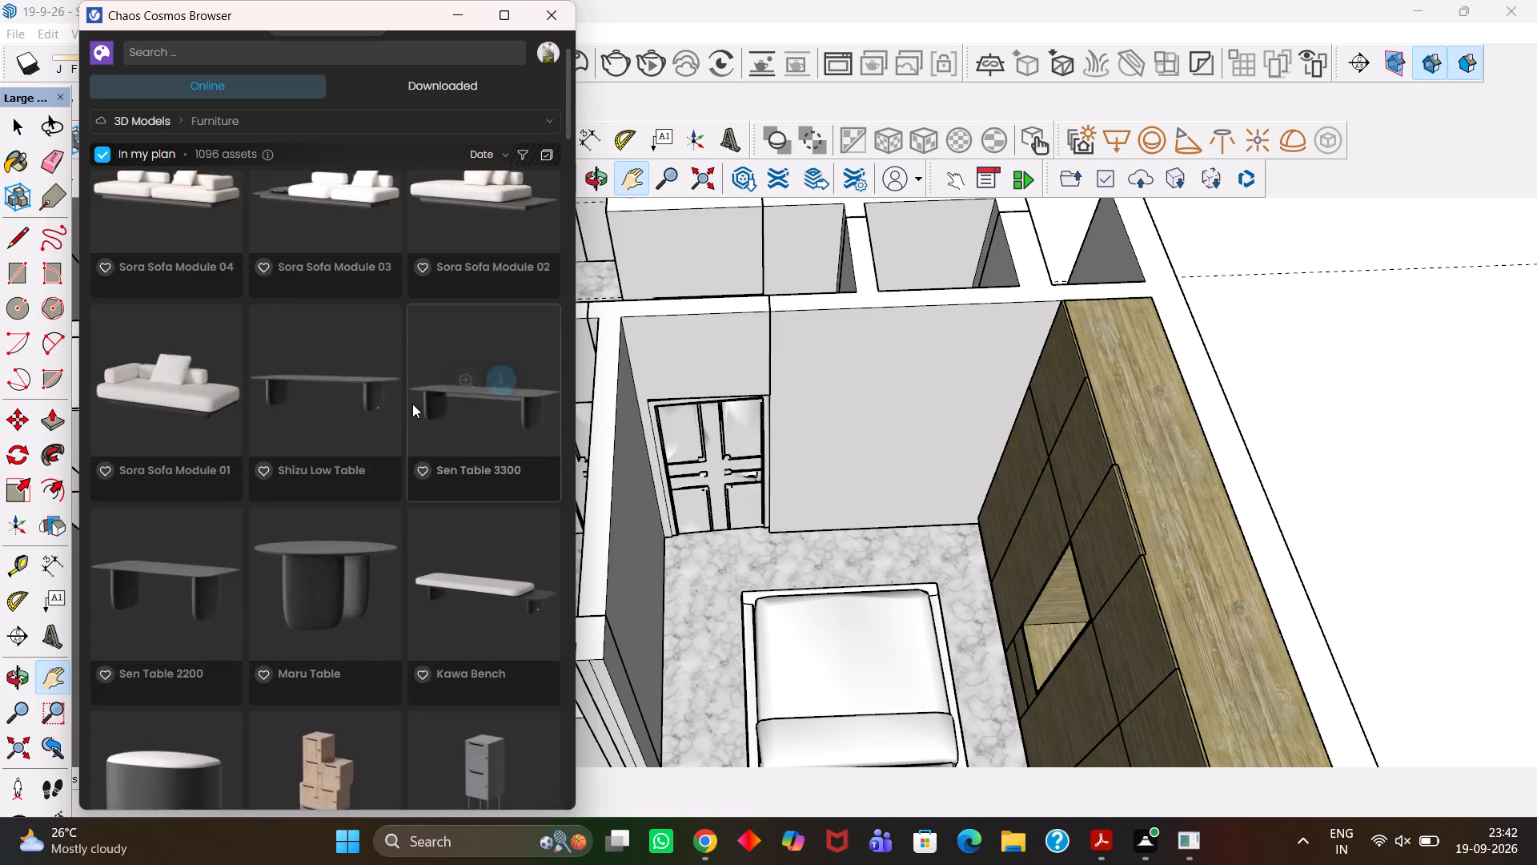
pyautogui.scroll(-7, 412, 404)
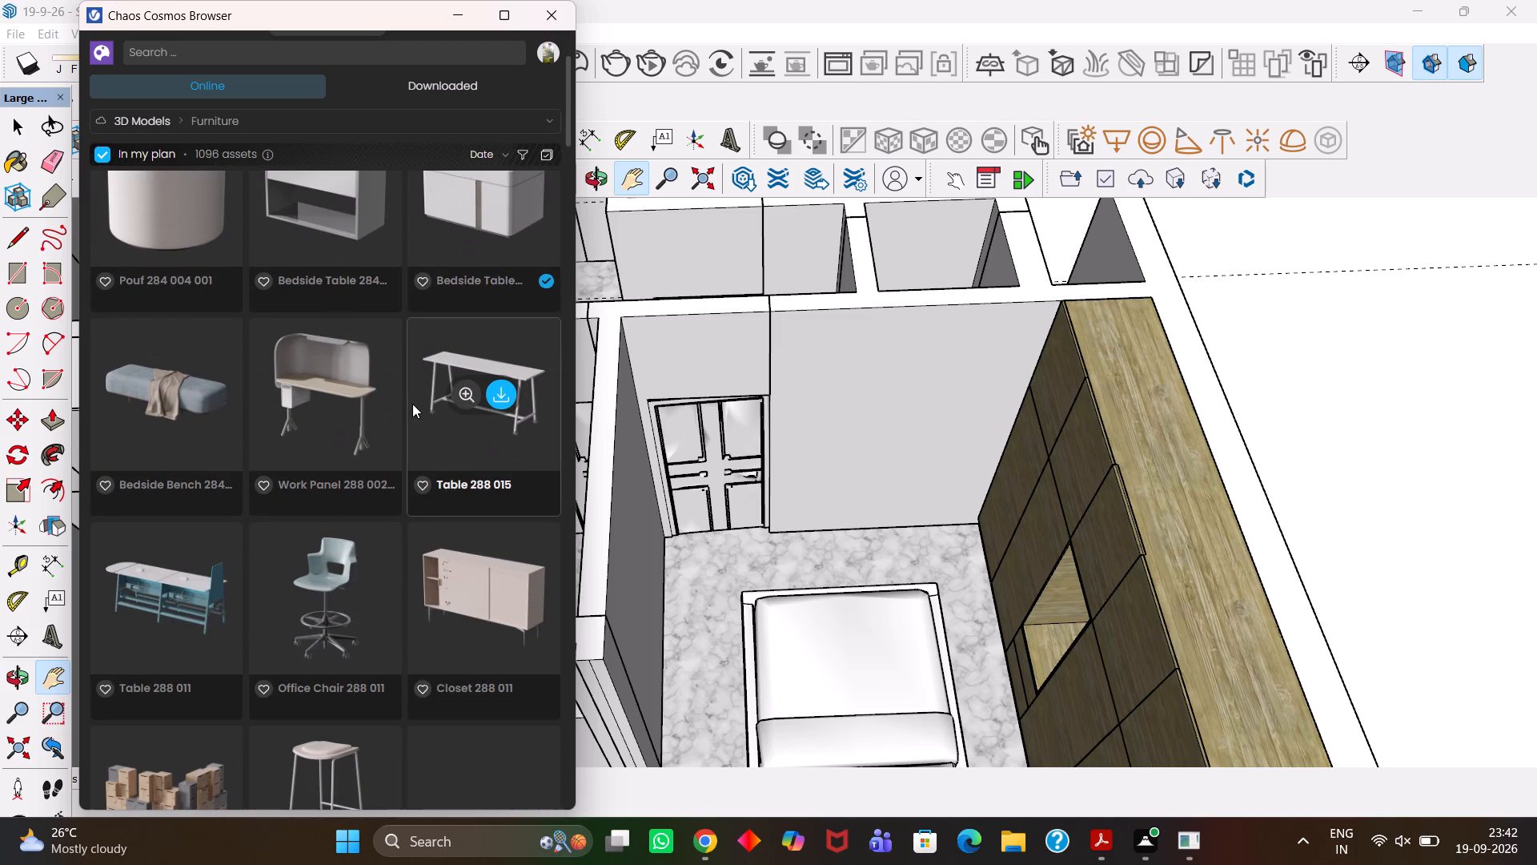
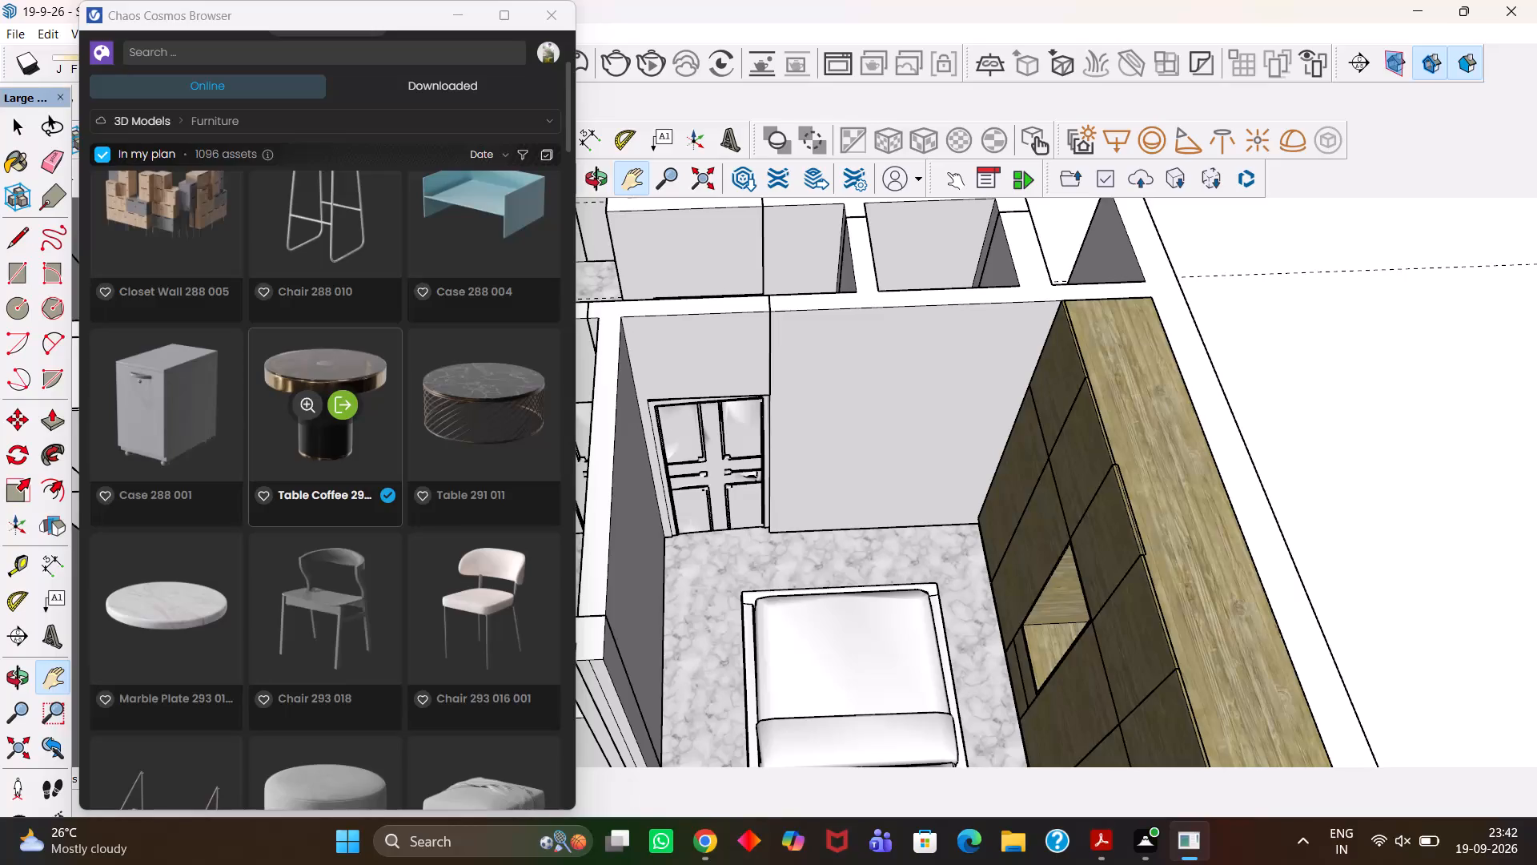
# Browse the Furniture assets further, going through the chairs, poufs, shelves, tables and office furniture for a piece suited to the bedroom.
pyautogui.scroll(-1, 351, 505)
pyautogui.scroll(1, 351, 505)
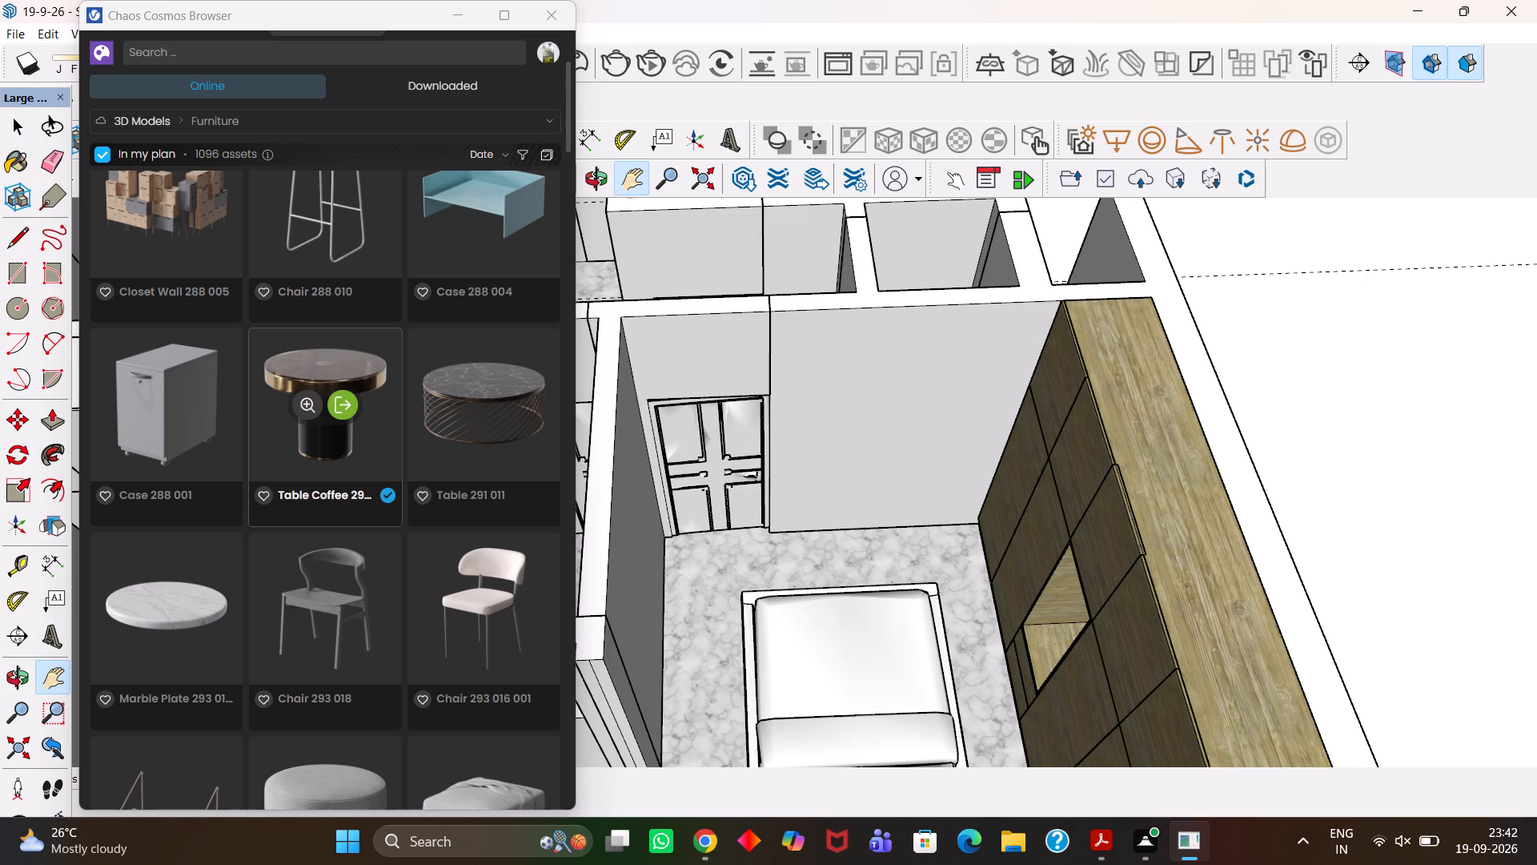
pyautogui.scroll(-2, 350, 505)
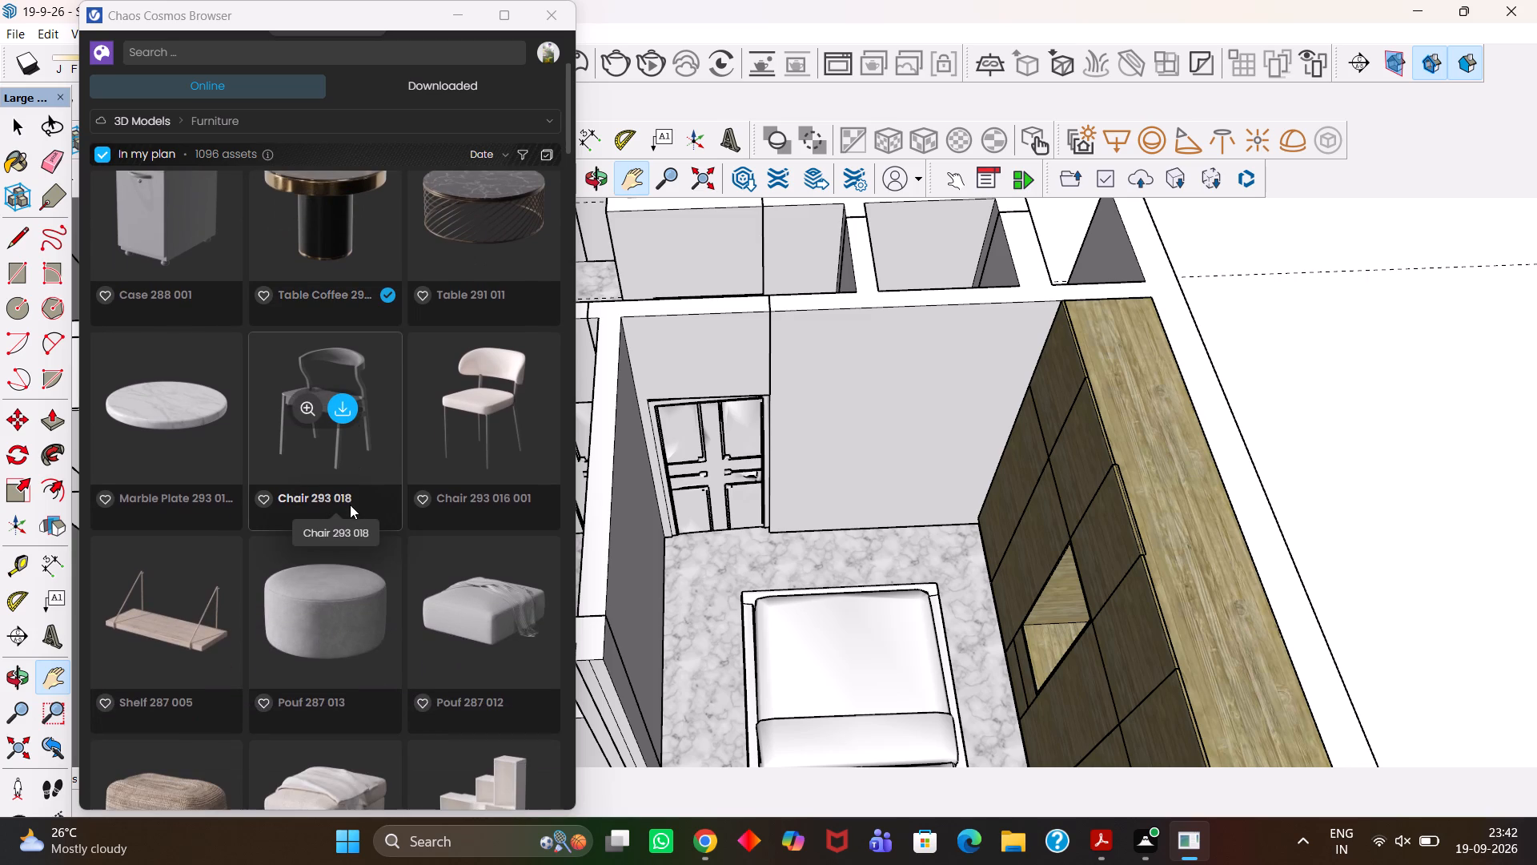
pyautogui.scroll(-2, 350, 505)
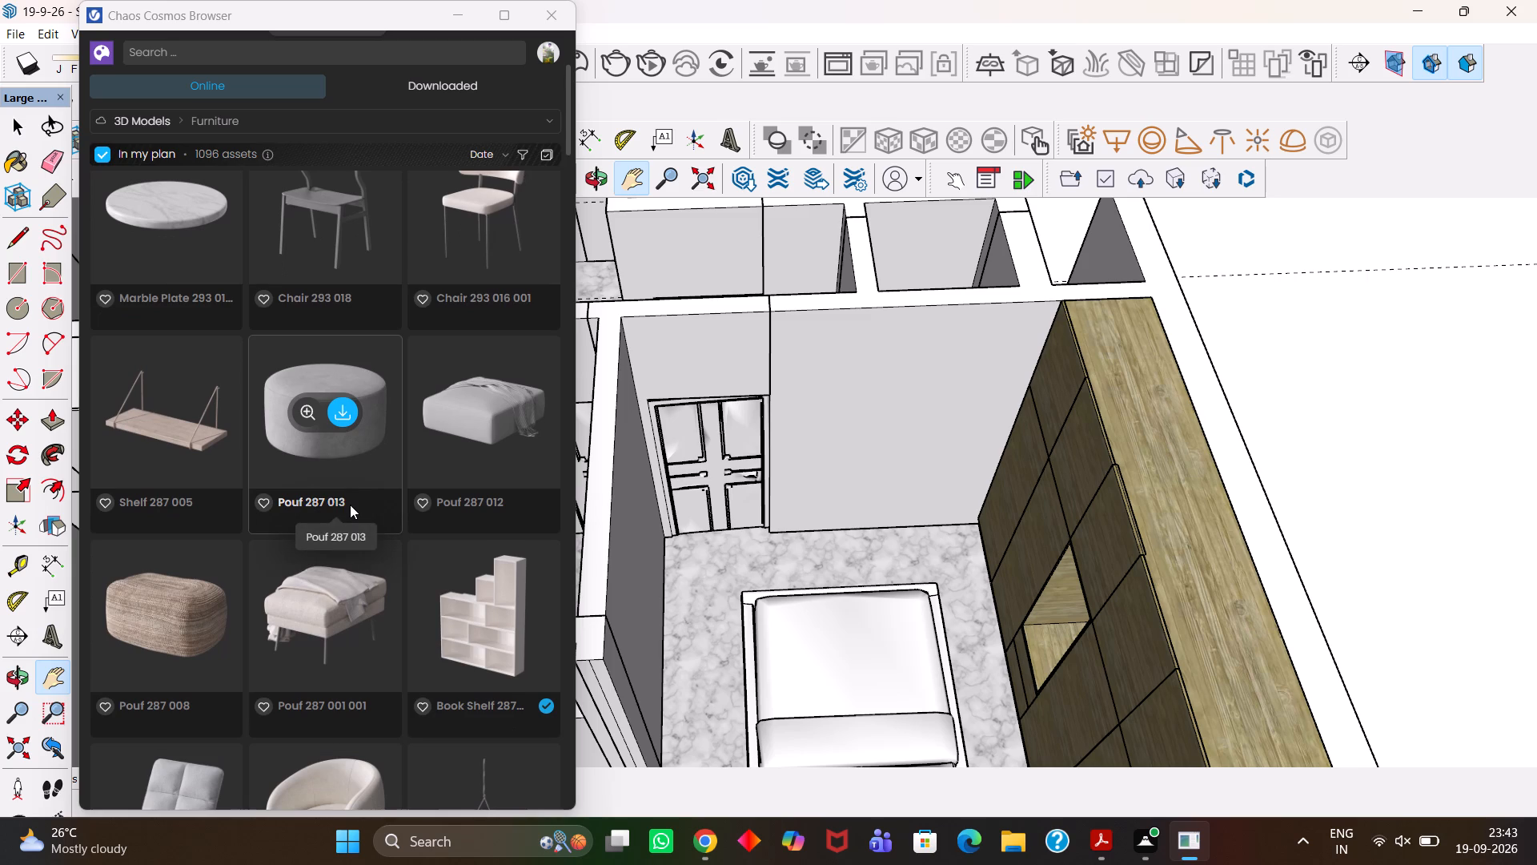
pyautogui.scroll(-4, 350, 505)
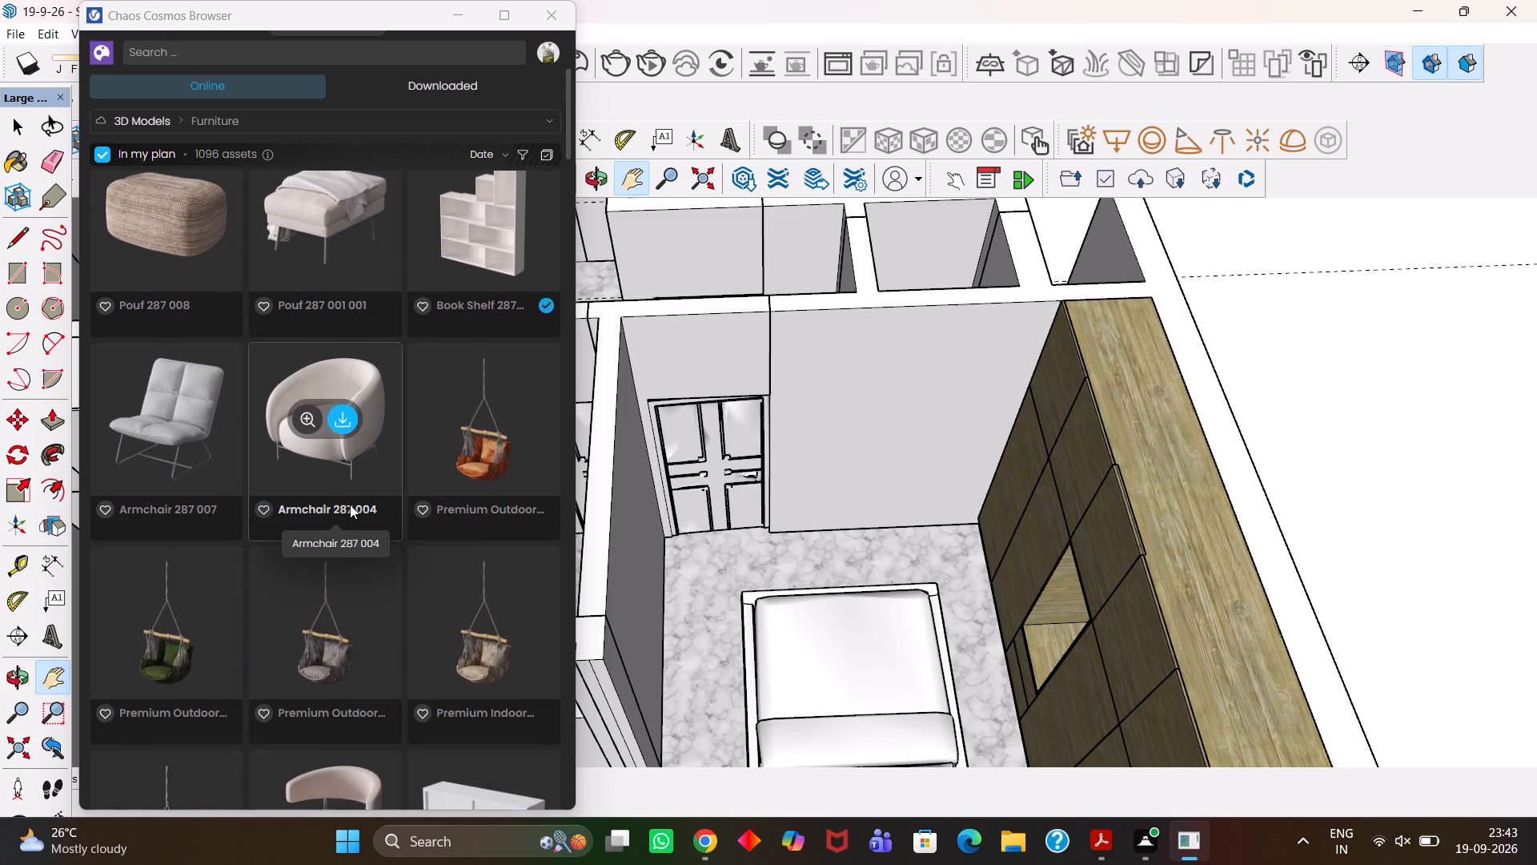
pyautogui.scroll(-2, 350, 505)
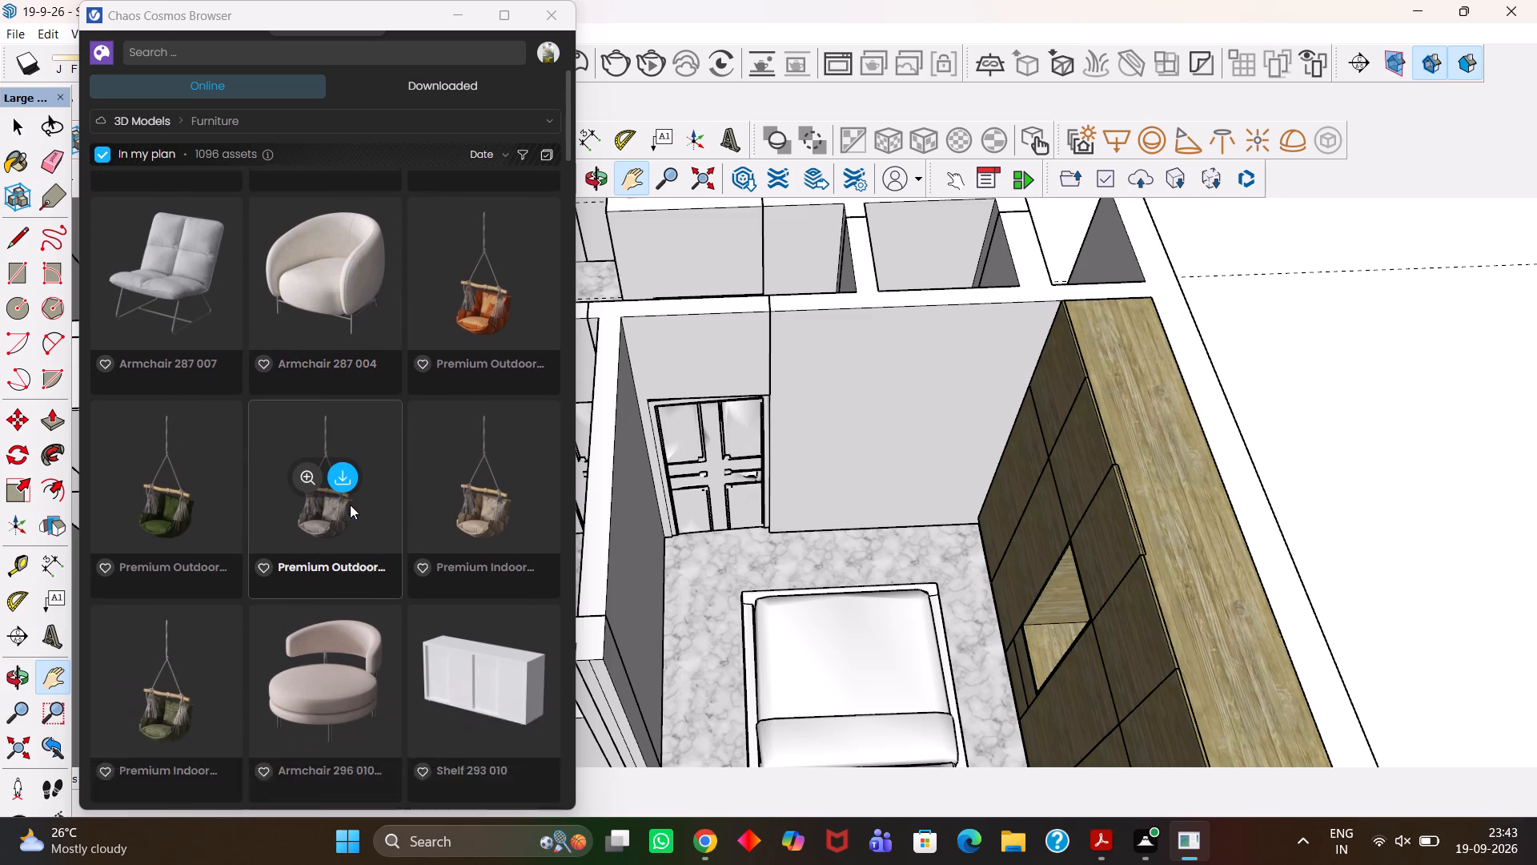
pyautogui.scroll(-2, 350, 505)
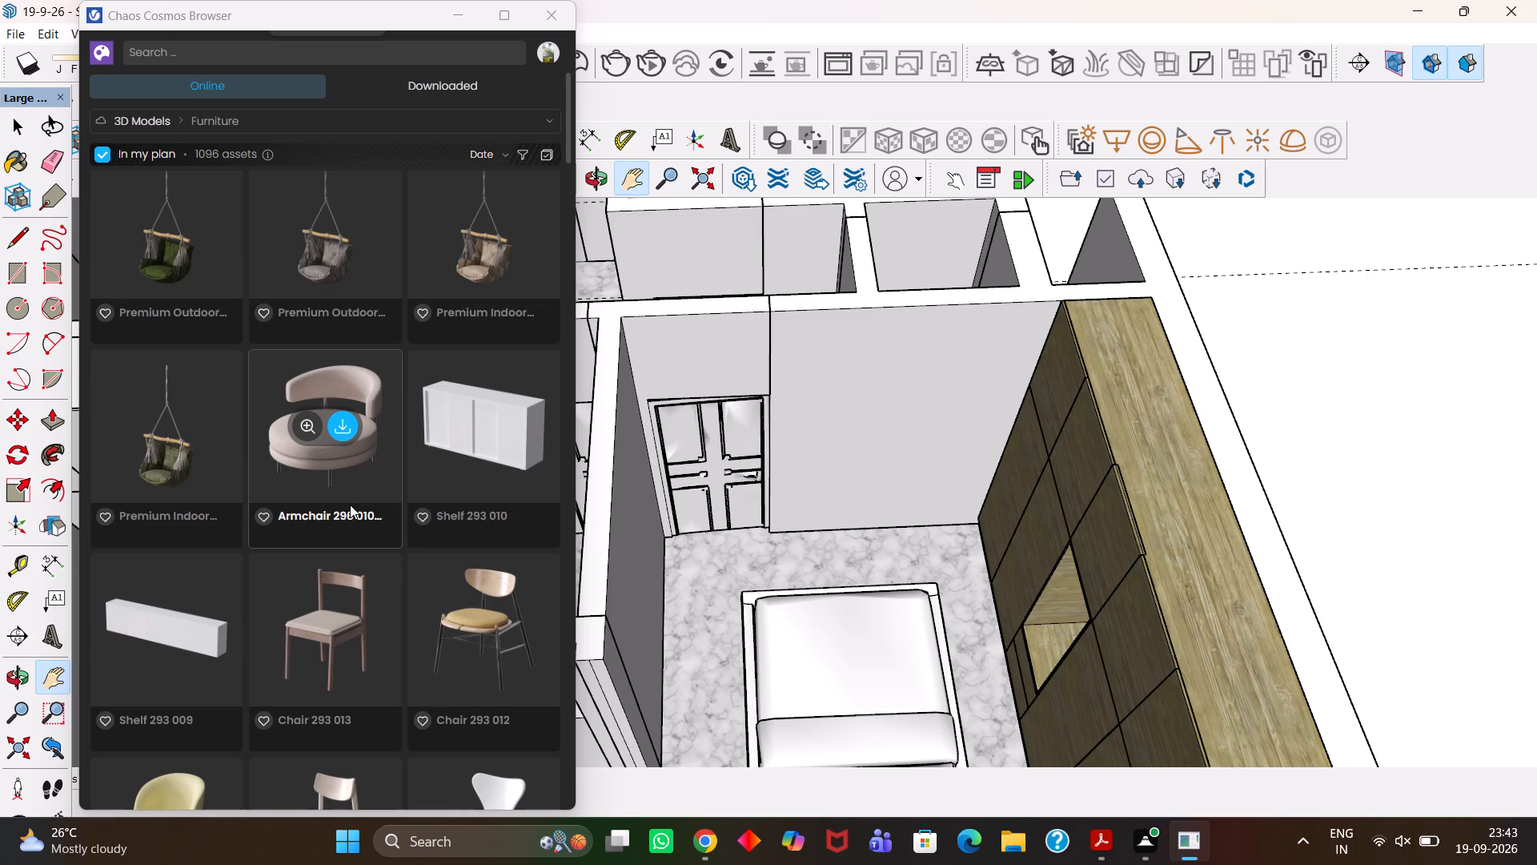
pyautogui.scroll(-1, 350, 505)
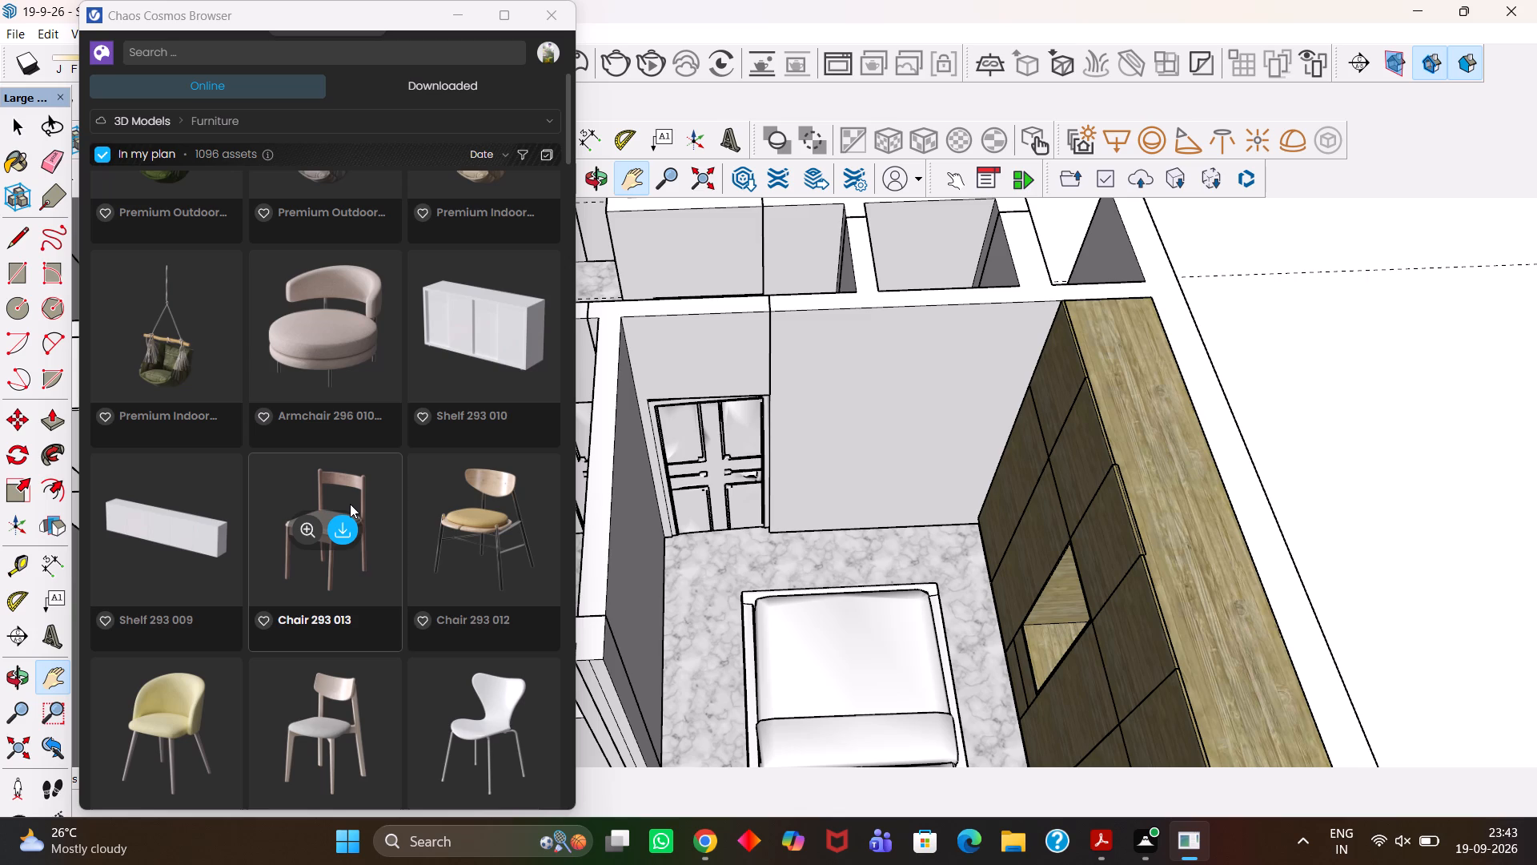
pyautogui.scroll(-2, 350, 504)
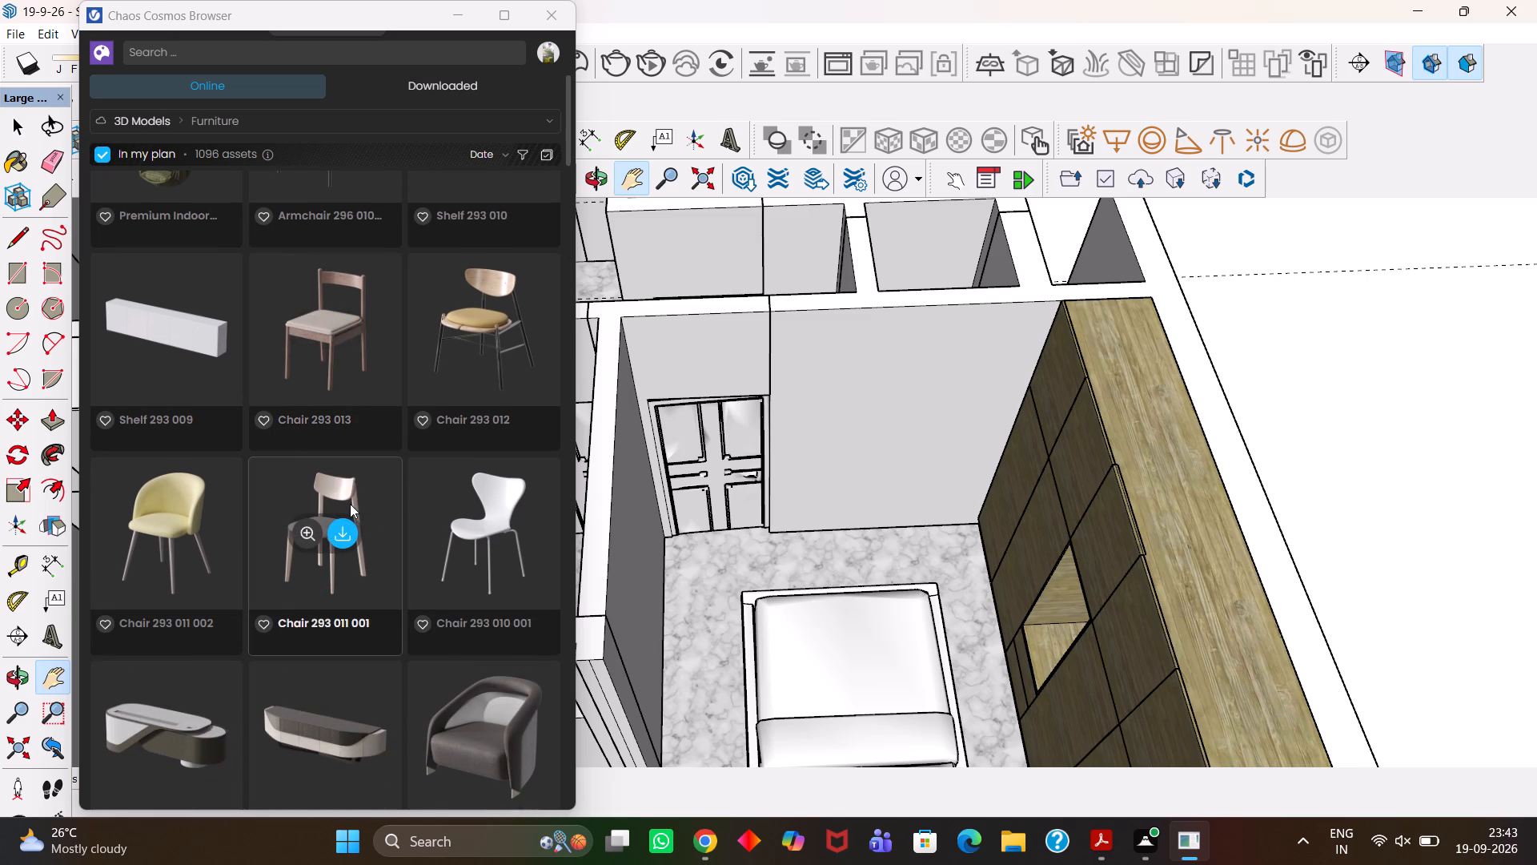
pyautogui.scroll(-1, 350, 504)
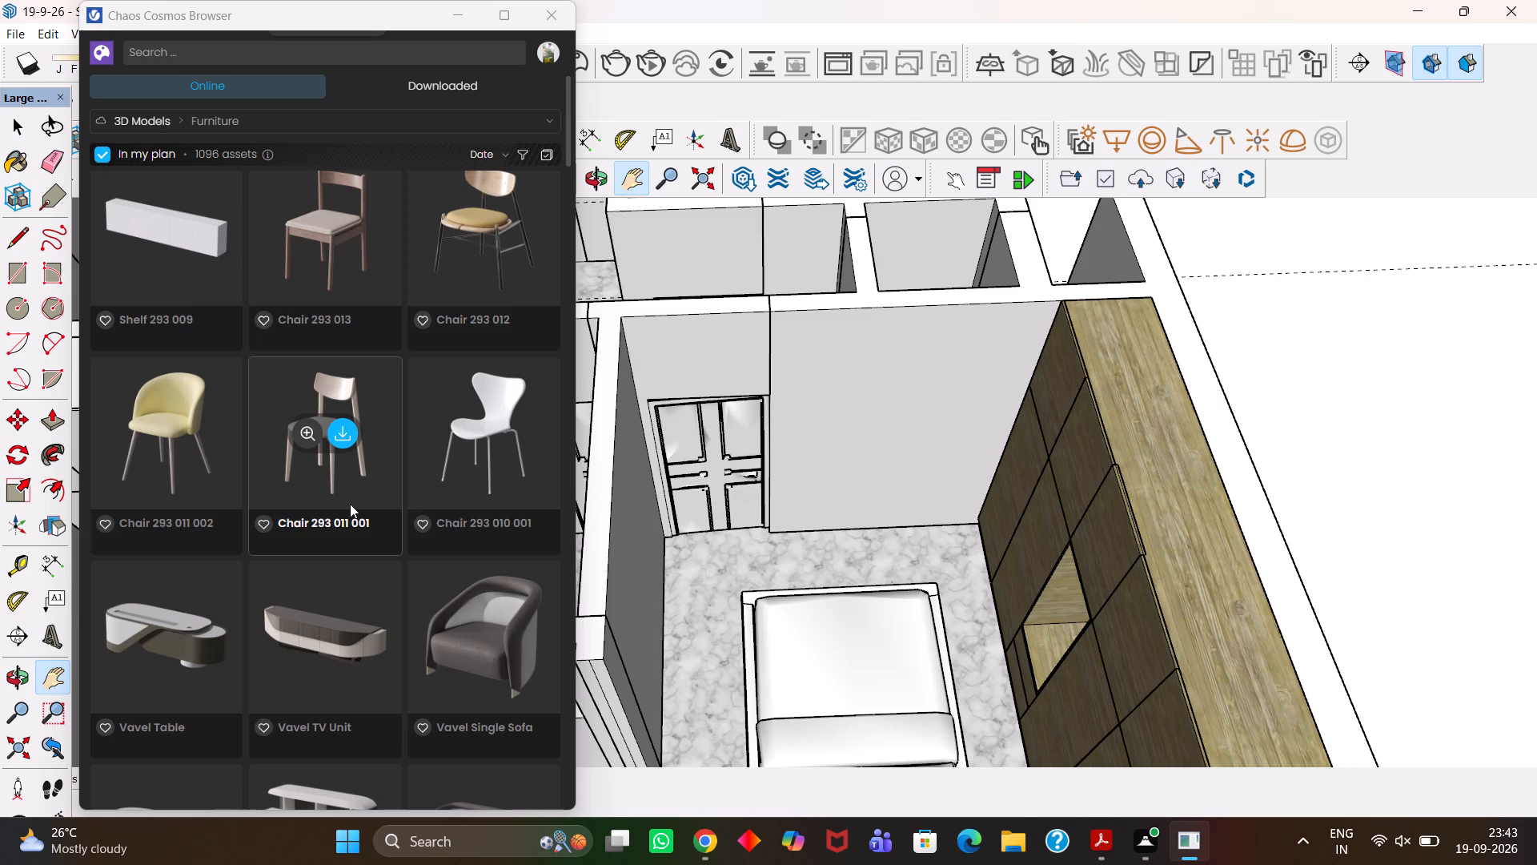
pyautogui.scroll(-1, 350, 504)
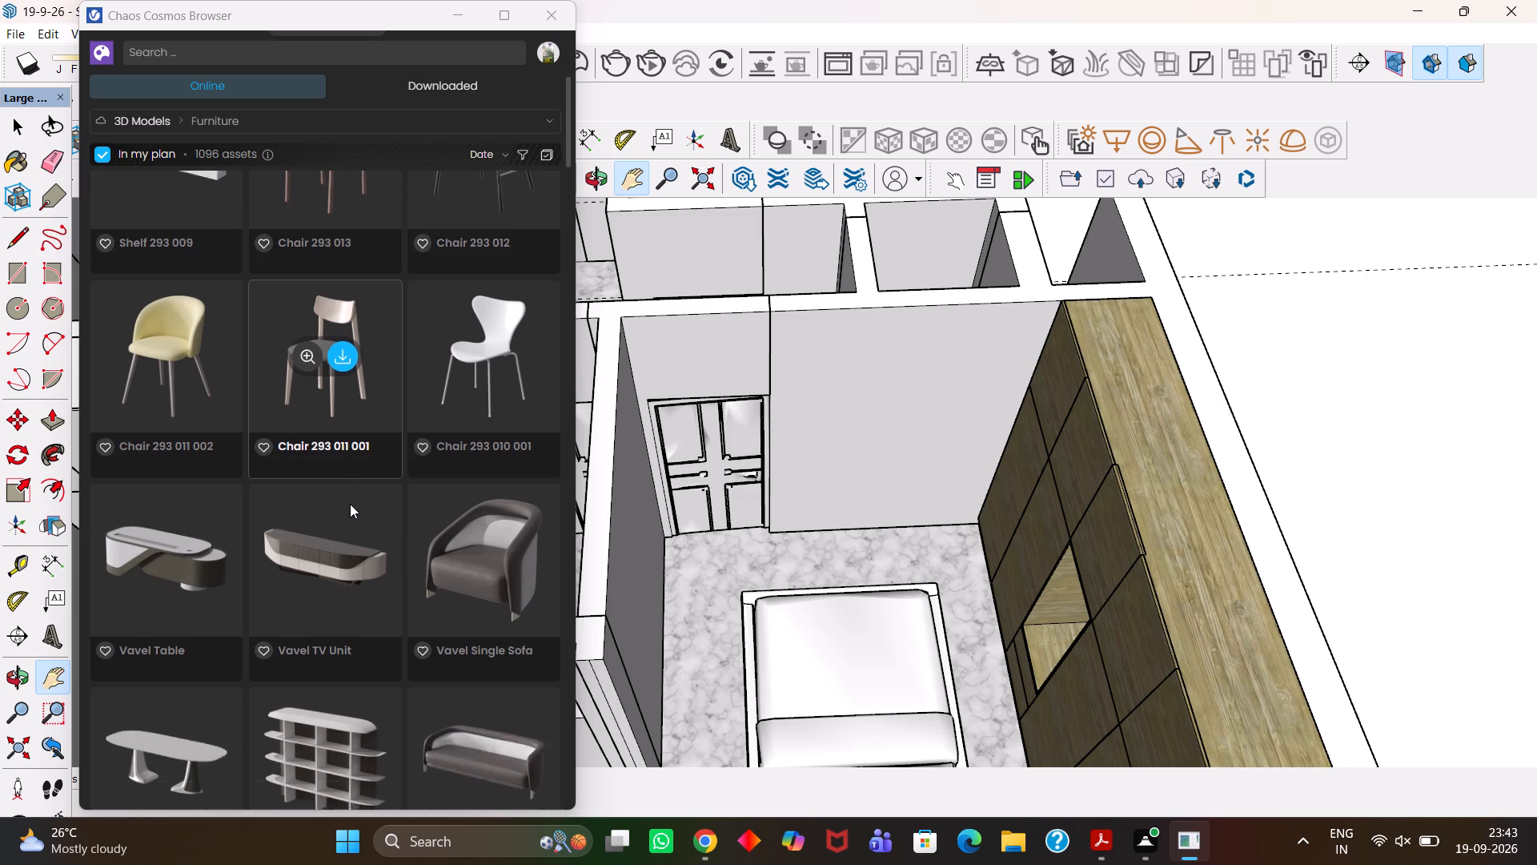
pyautogui.scroll(-3, 350, 504)
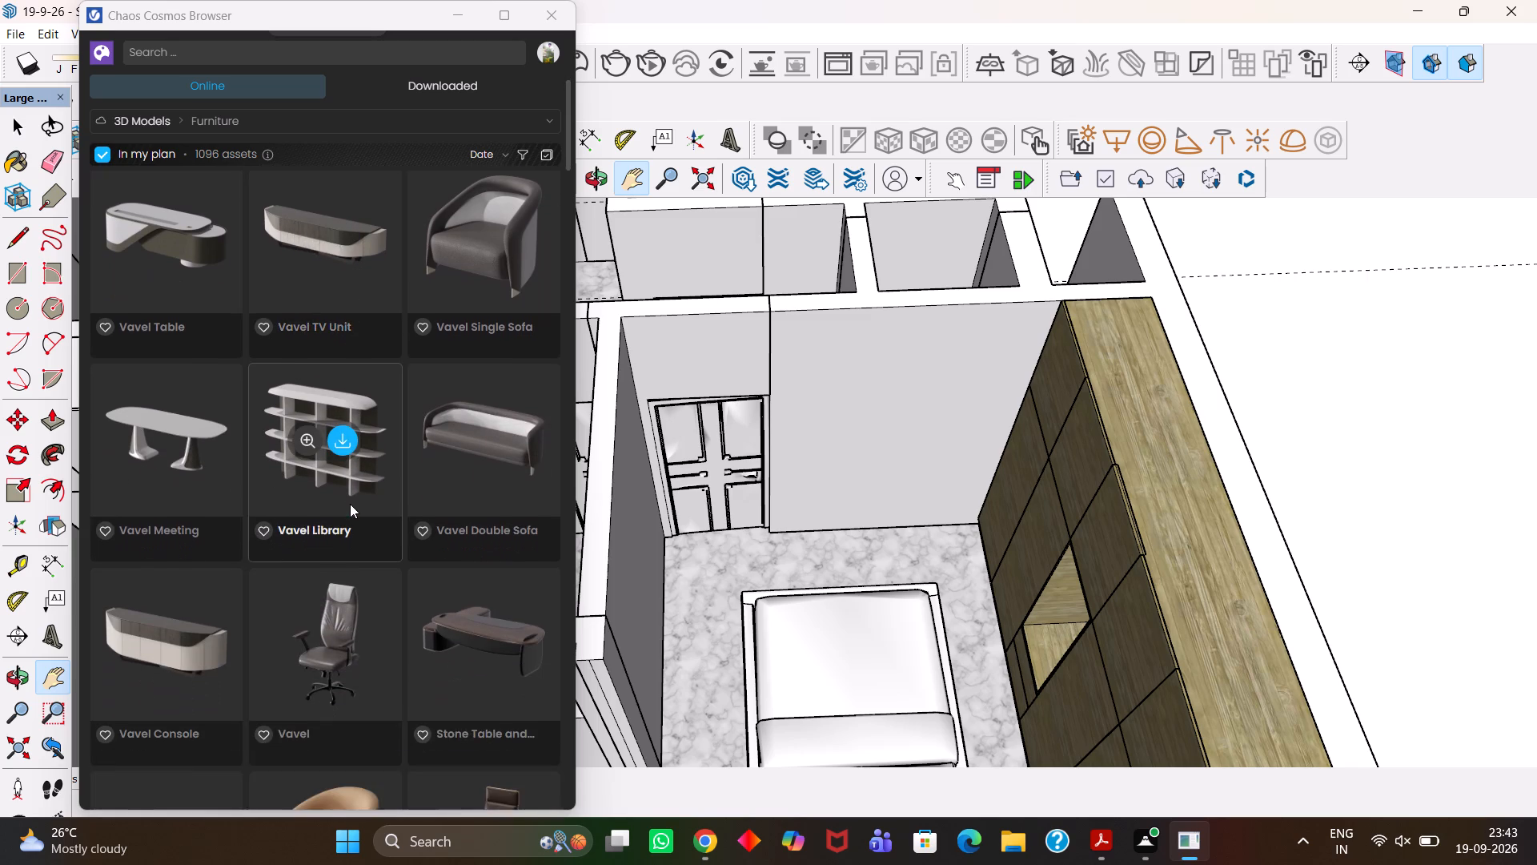
pyautogui.scroll(-5, 350, 504)
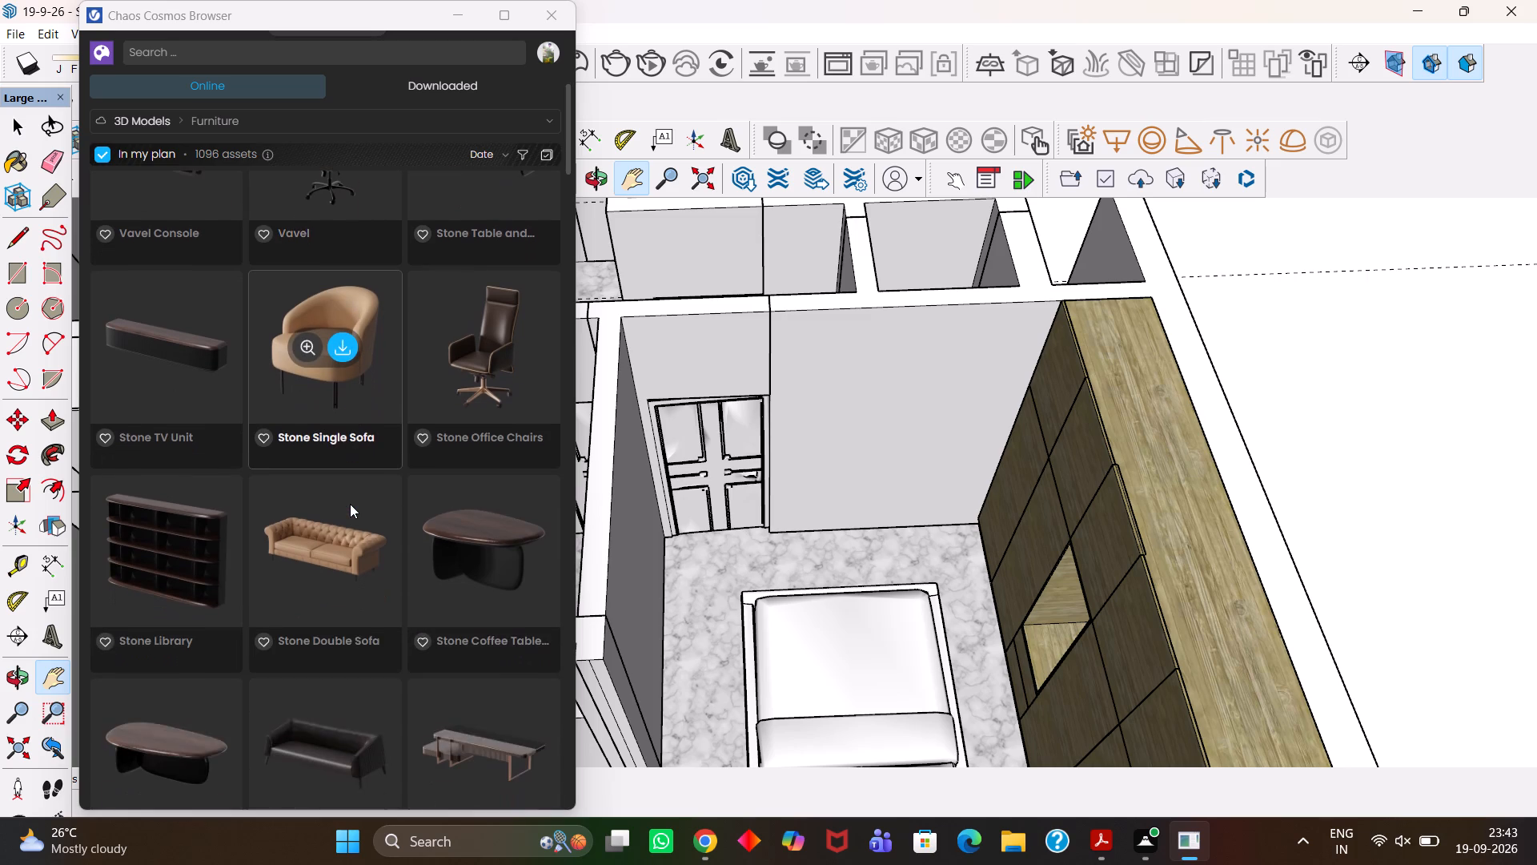
pyautogui.scroll(-4, 350, 504)
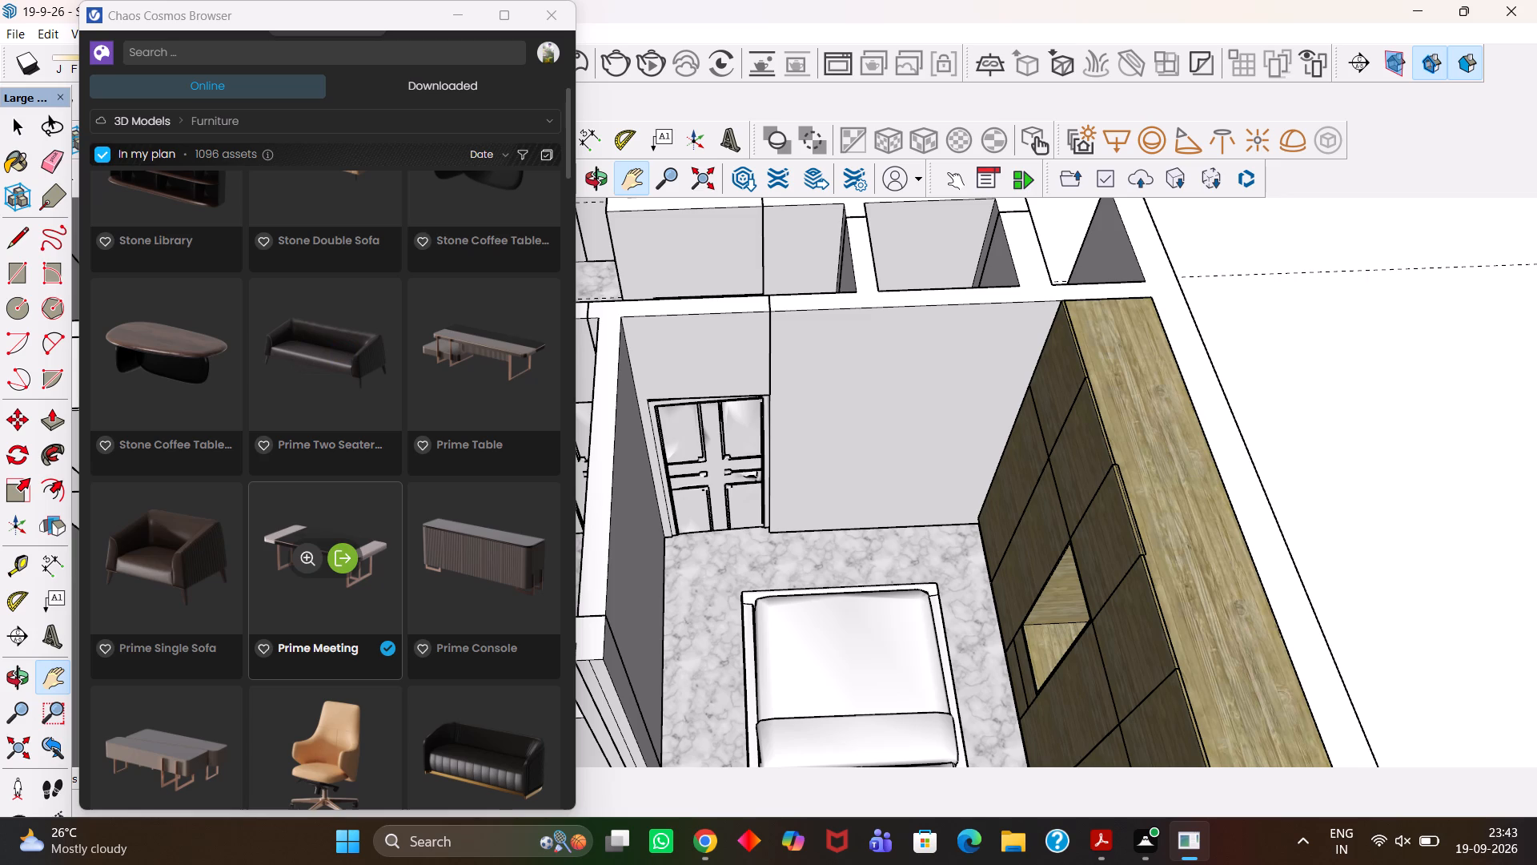
pyautogui.scroll(-2, 363, 489)
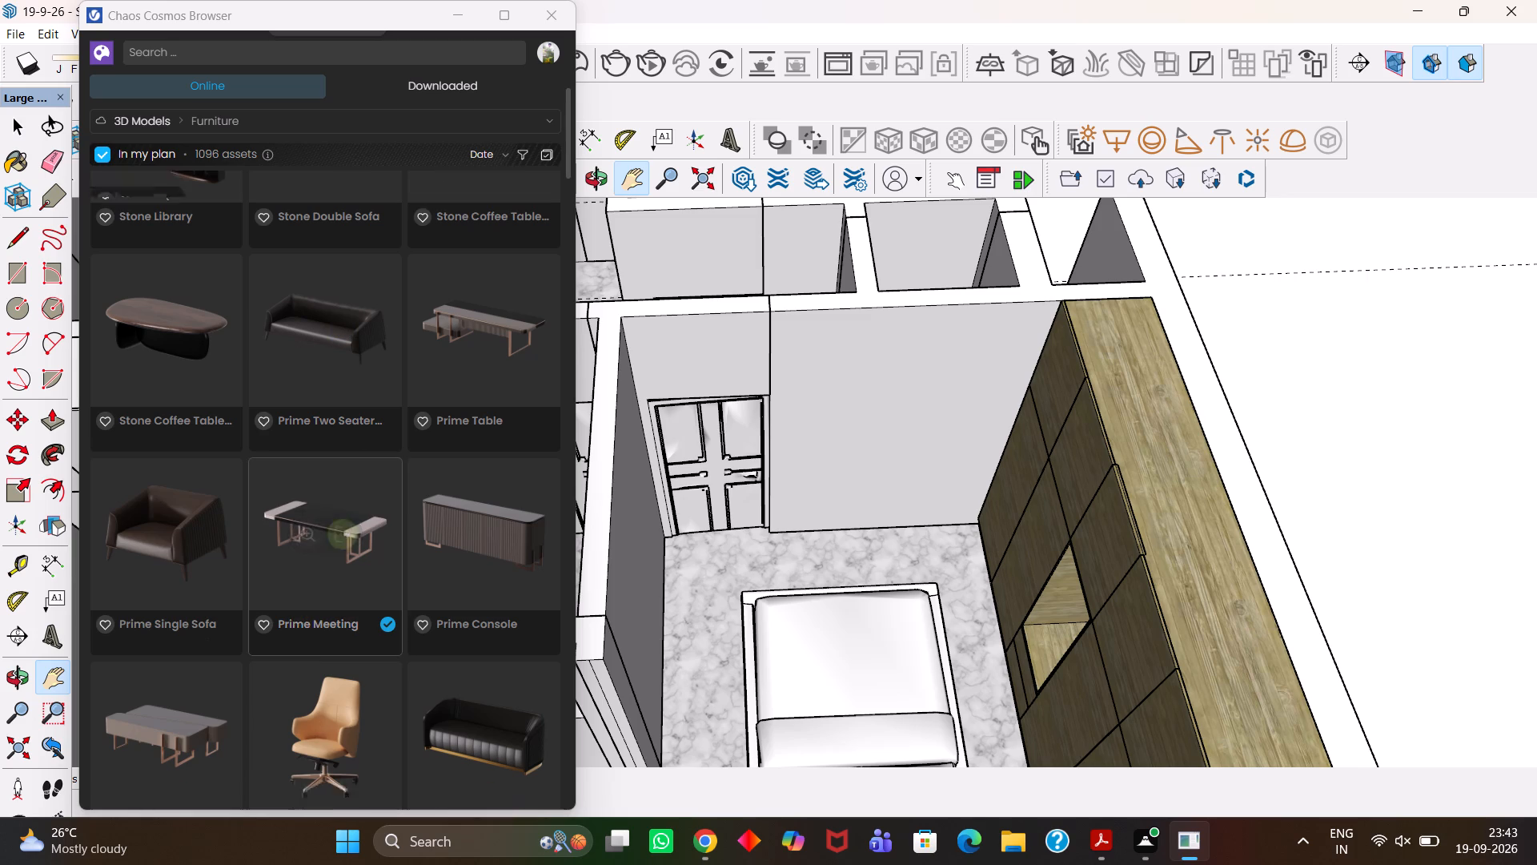
pyautogui.scroll(-3, 362, 490)
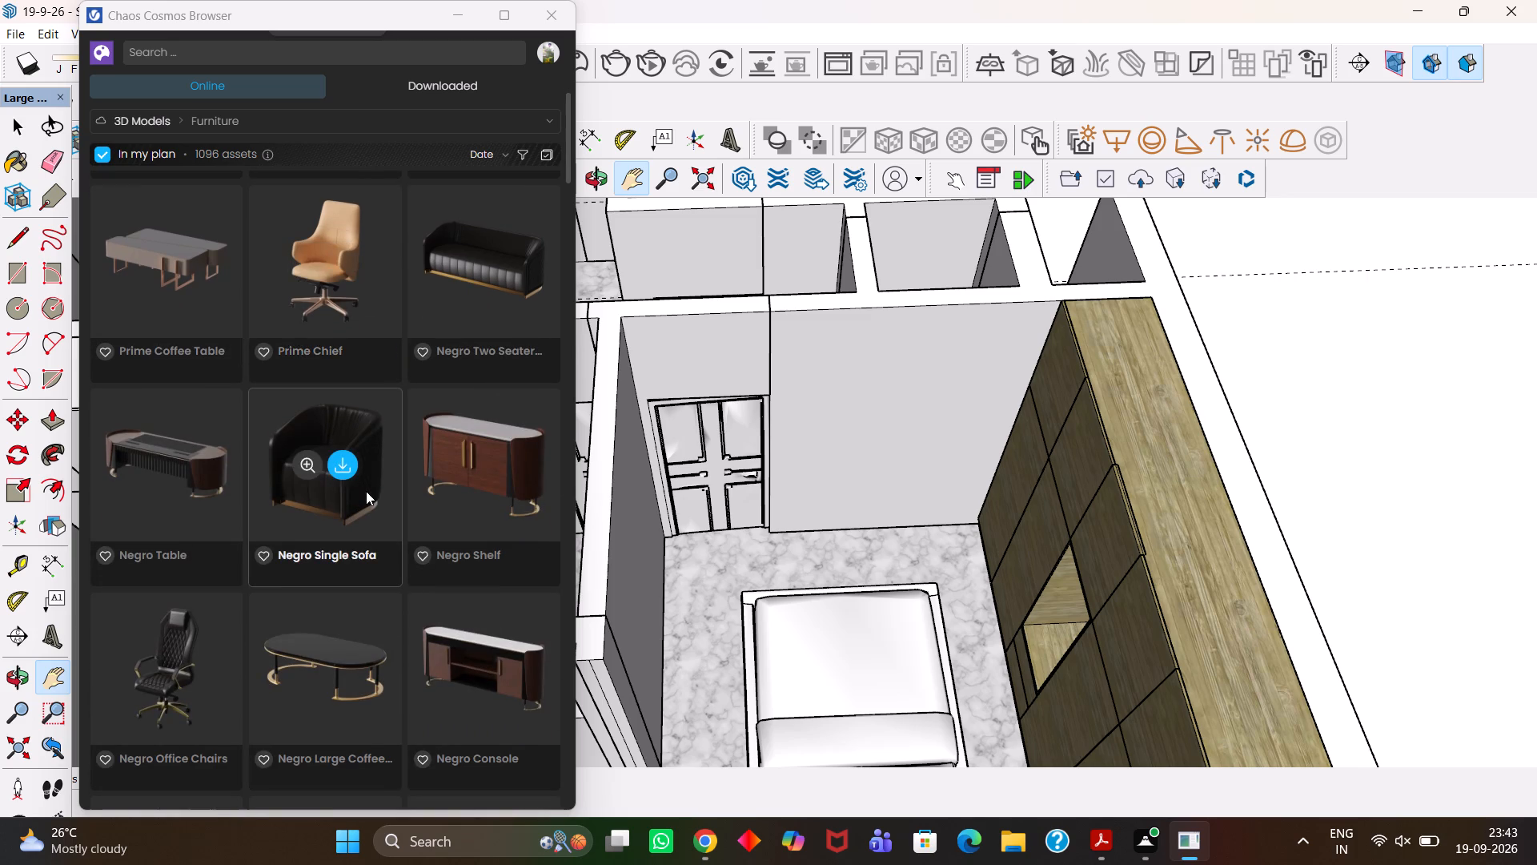
# Save the model.
pyautogui.hotkey('ctrl', 's')
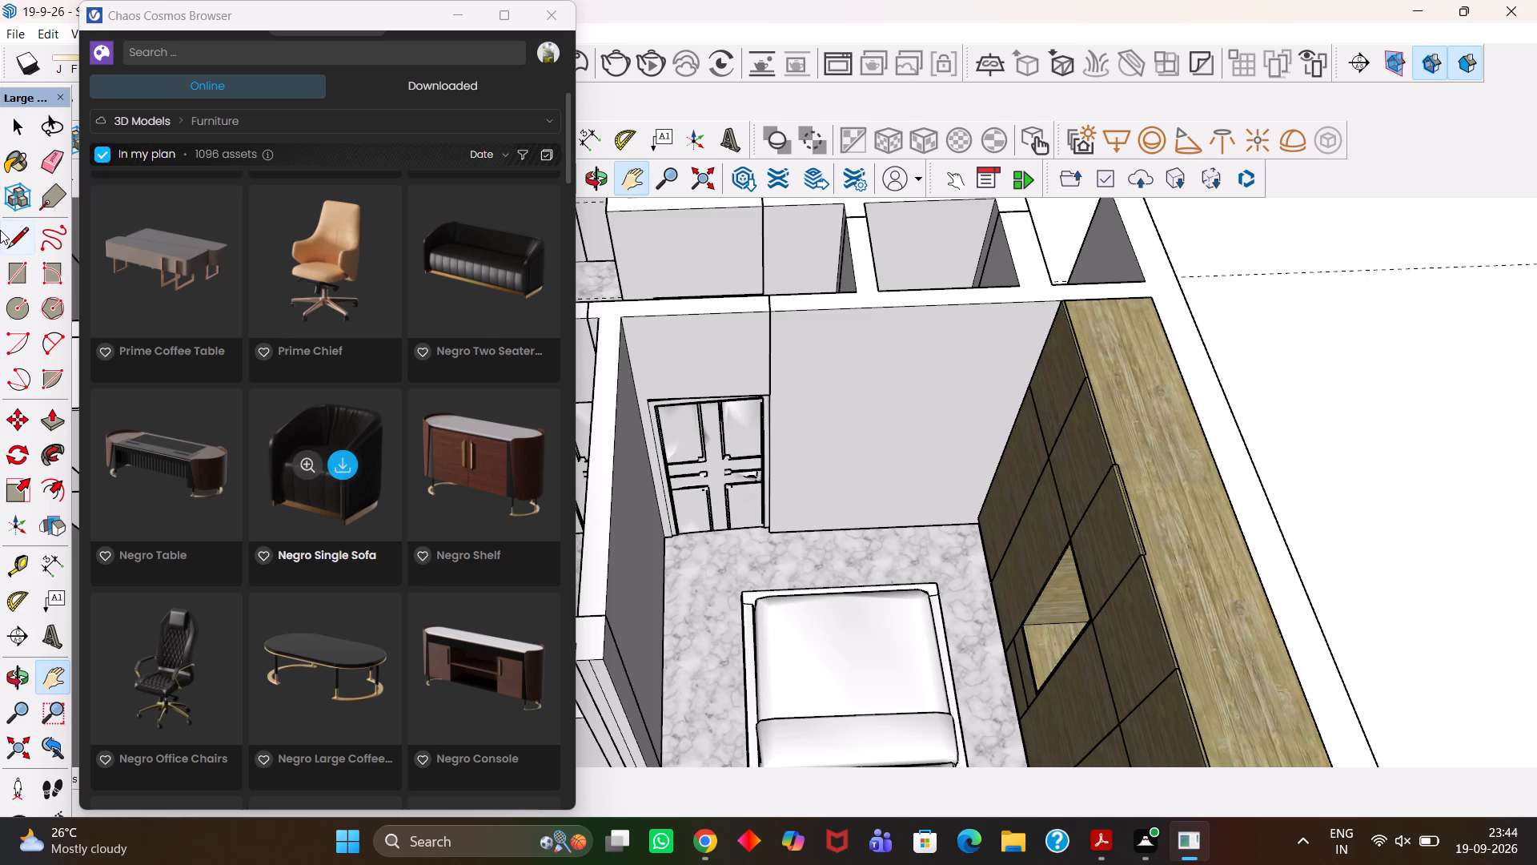
pyautogui.press('Return')
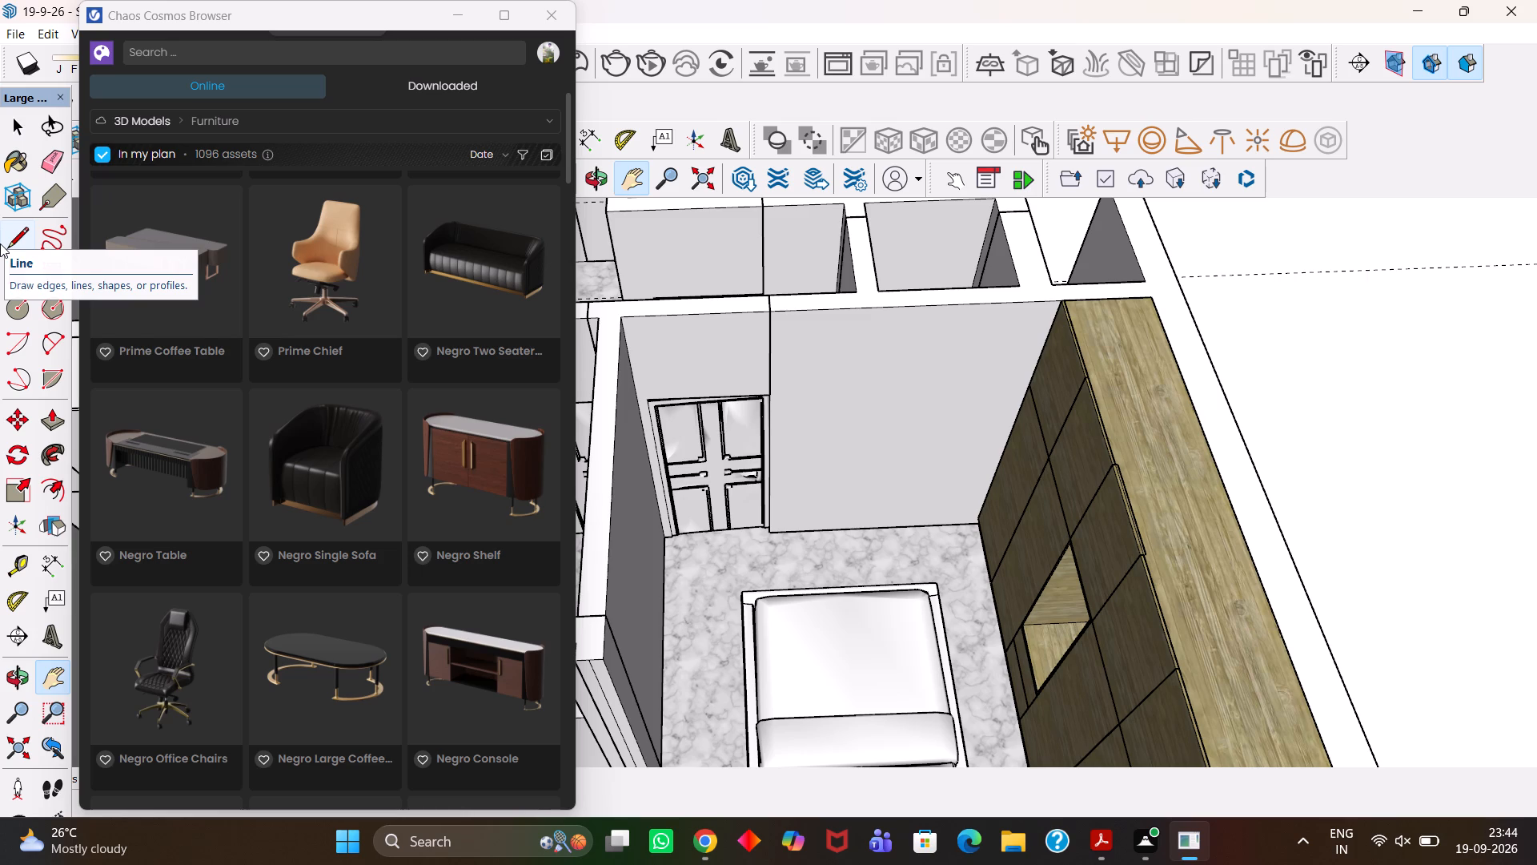
# Find the Woody Two Seater Sofa among the Furniture assets and download it.
pyautogui.rightClick(137, 493)
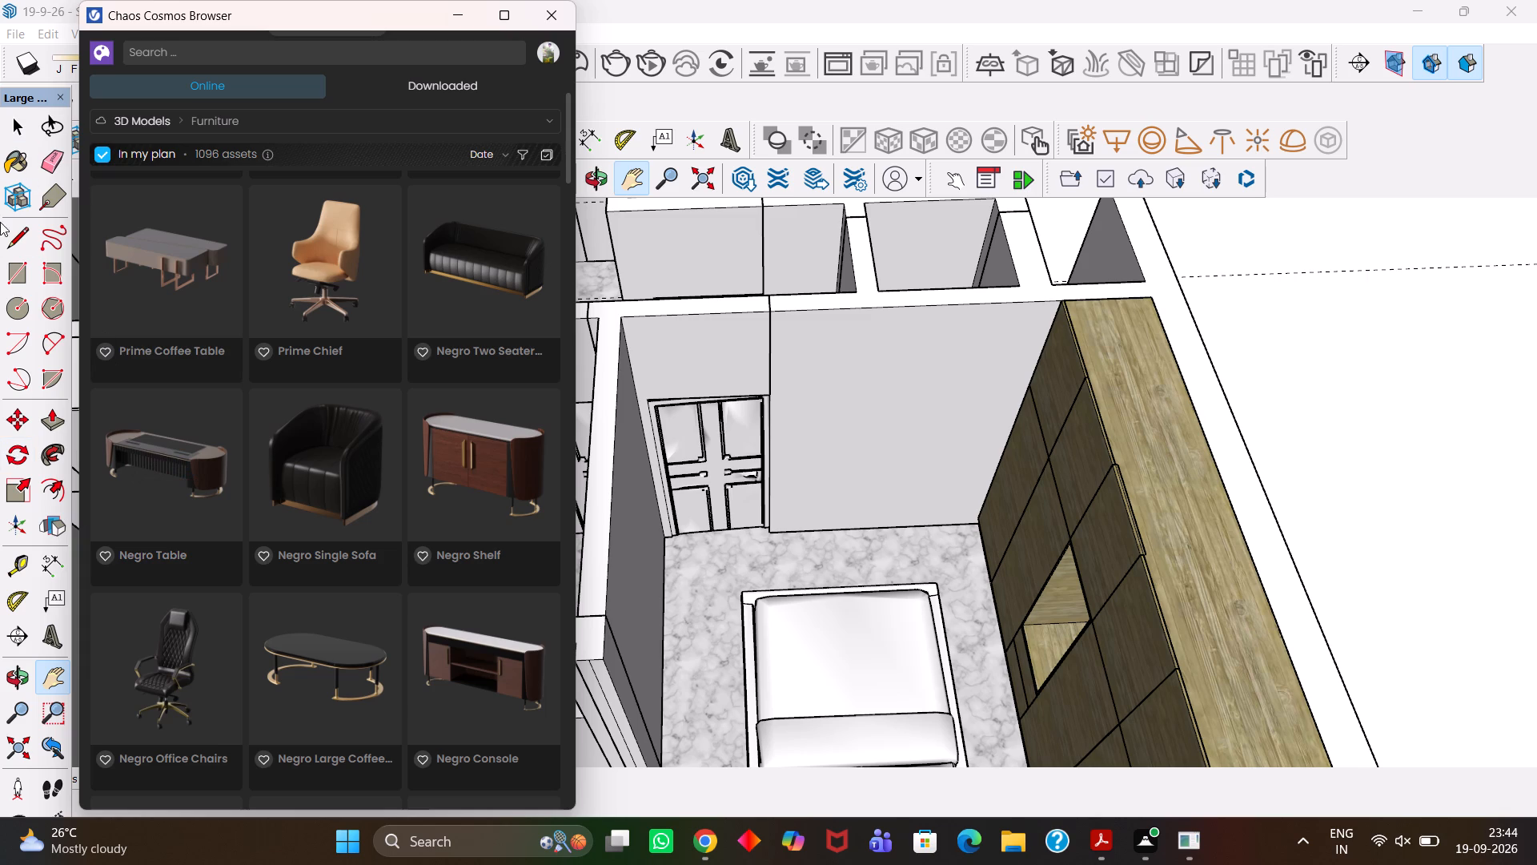
pyautogui.press('h')
pyautogui.press('h')
pyautogui.scroll(-2, 587, 321)
pyautogui.press('h')
pyautogui.scroll(-6, 292, 352)
pyautogui.scroll(4, 314, 386)
pyautogui.press('h')
pyautogui.scroll(3, 305, 413)
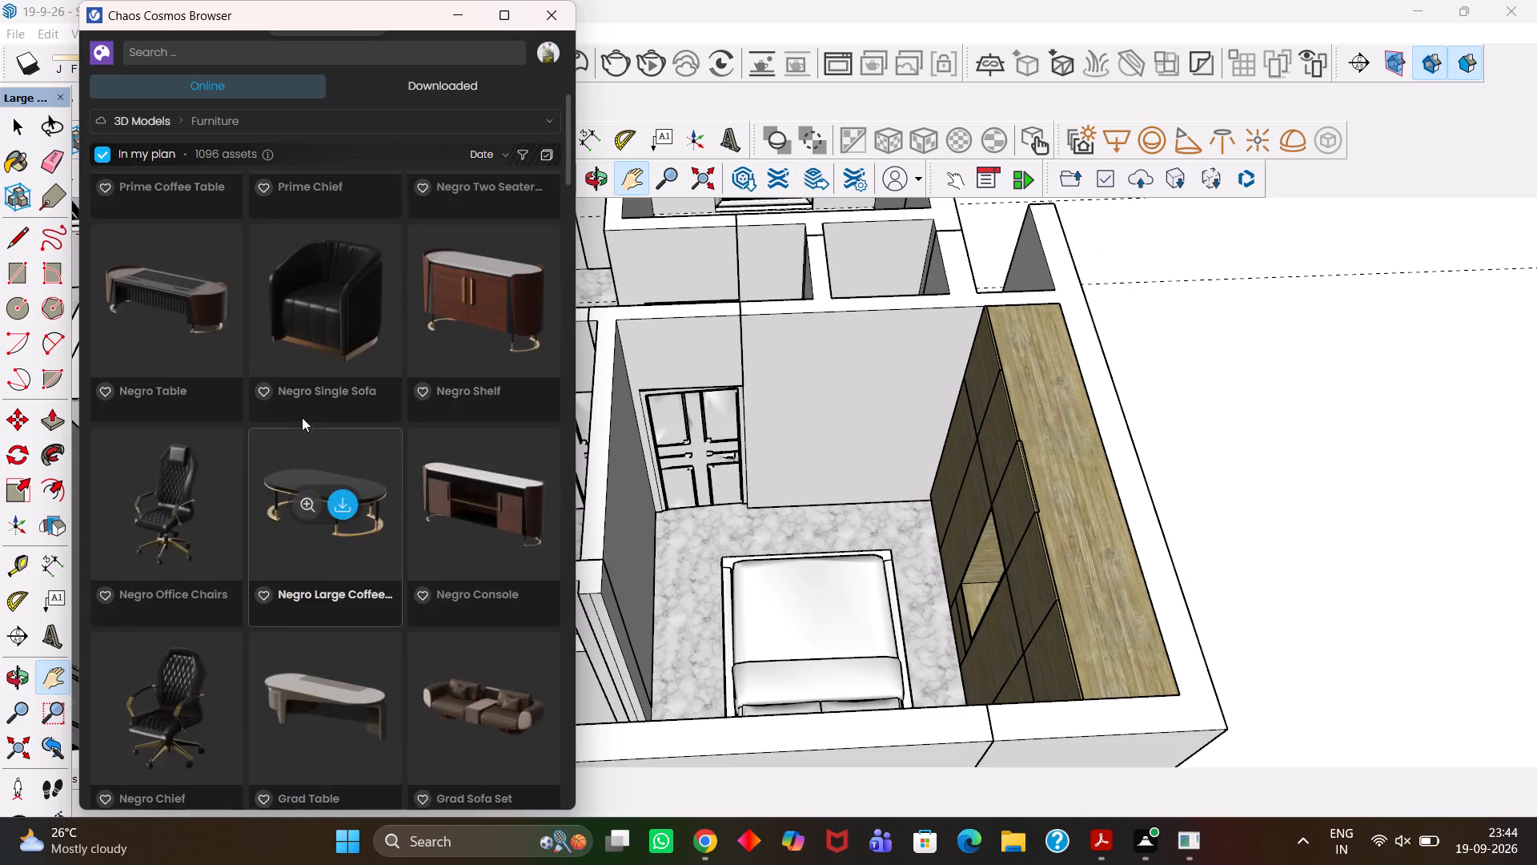
pyautogui.scroll(1, 302, 417)
pyautogui.scroll(-6, 300, 428)
pyautogui.press('h')
pyautogui.scroll(-5, 299, 445)
pyautogui.scroll(2, 340, 448)
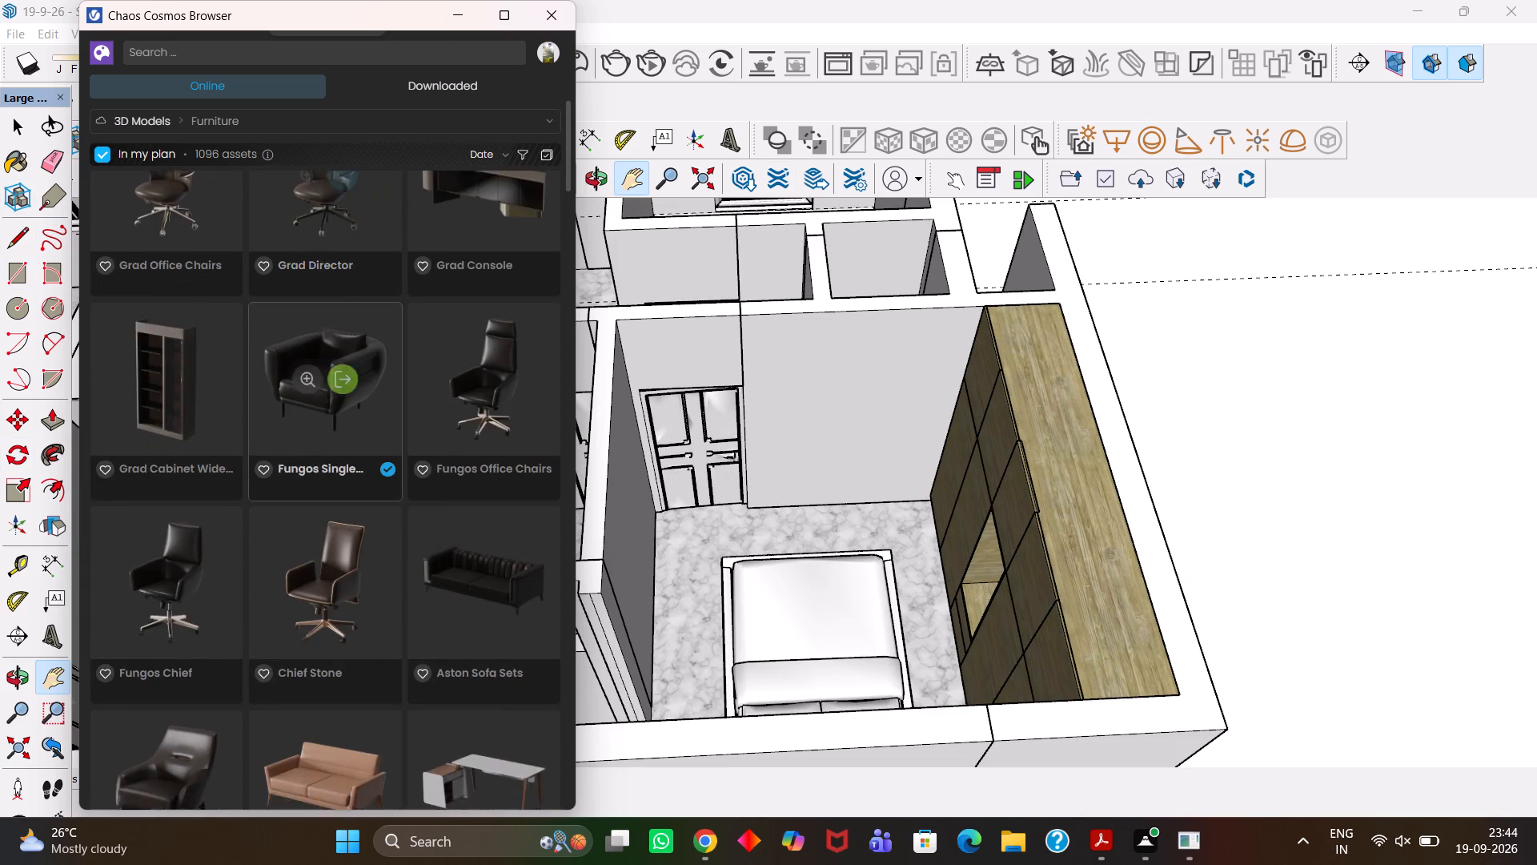
pyautogui.scroll(2, 340, 448)
pyautogui.scroll(-4, 339, 444)
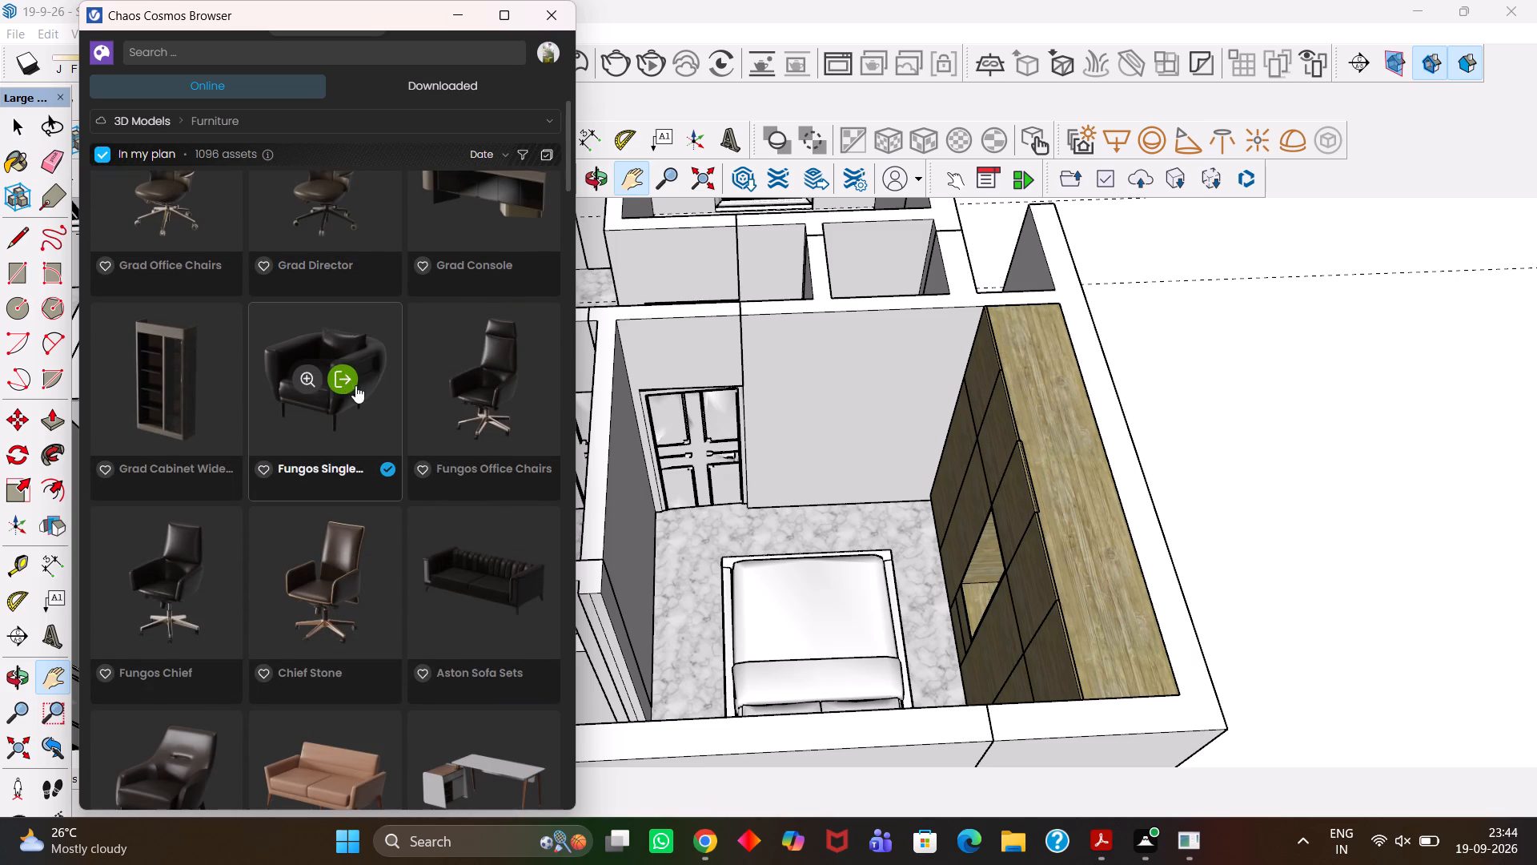
pyautogui.scroll(-3, 268, 455)
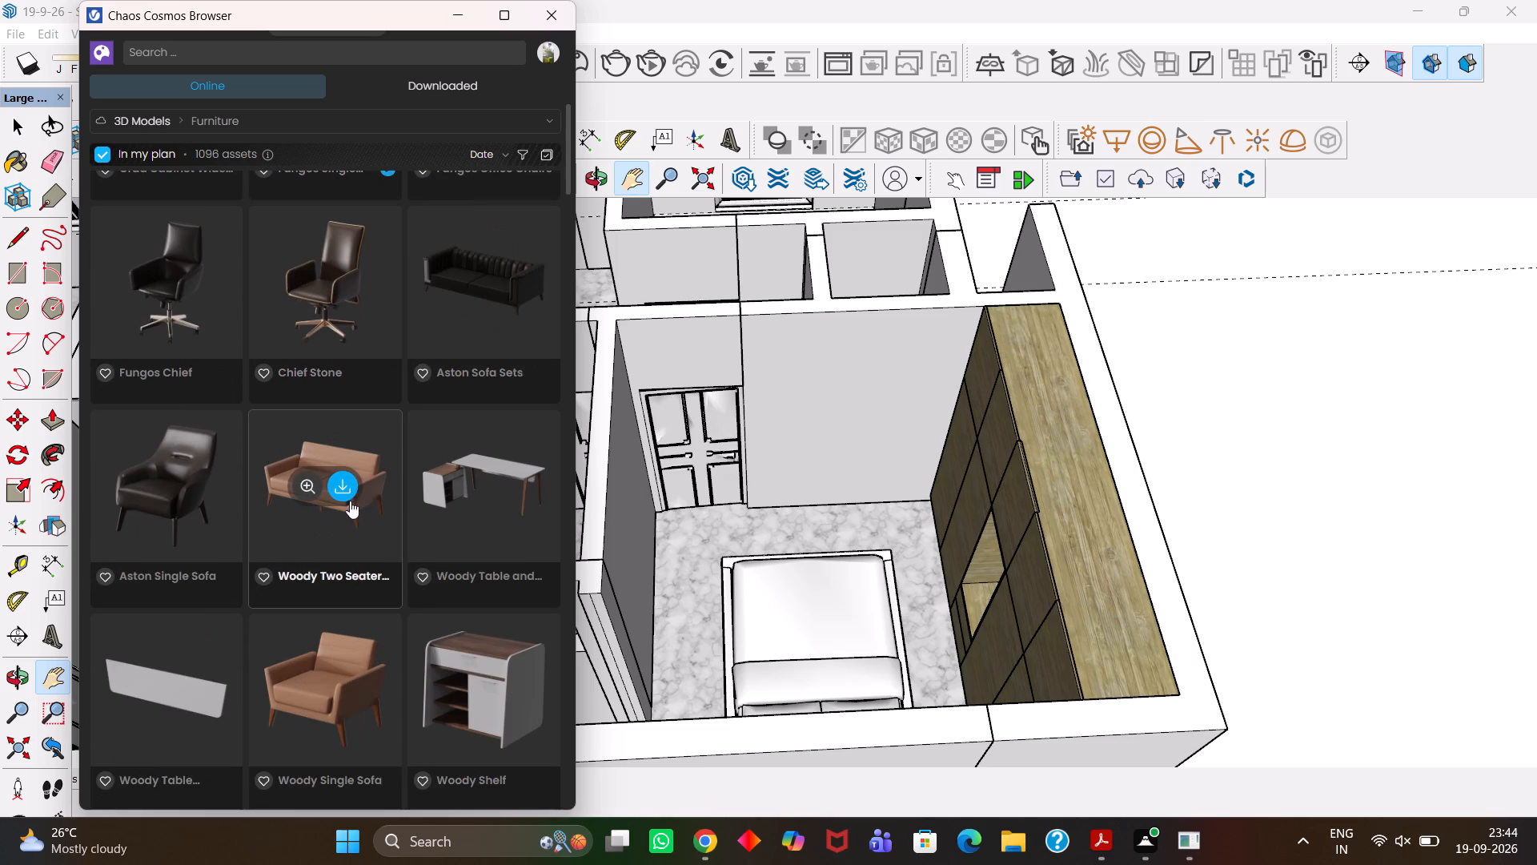
pyautogui.click(345, 482)
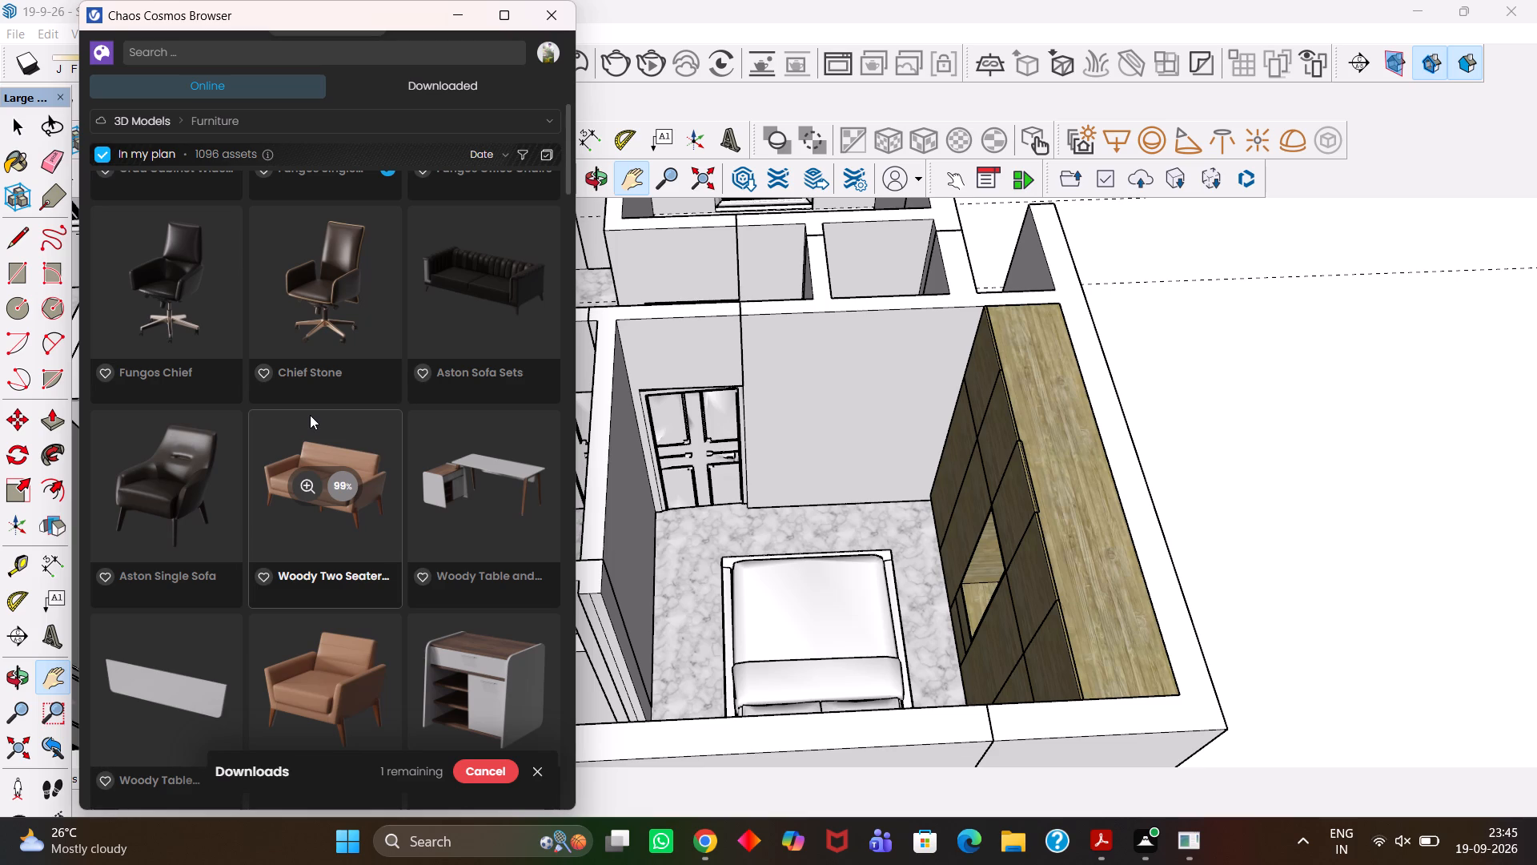
# Look further through the Furniture assets to the Vera sofa range and download the Vera Skirted Sectional.
pyautogui.scroll(-2, 380, 456)
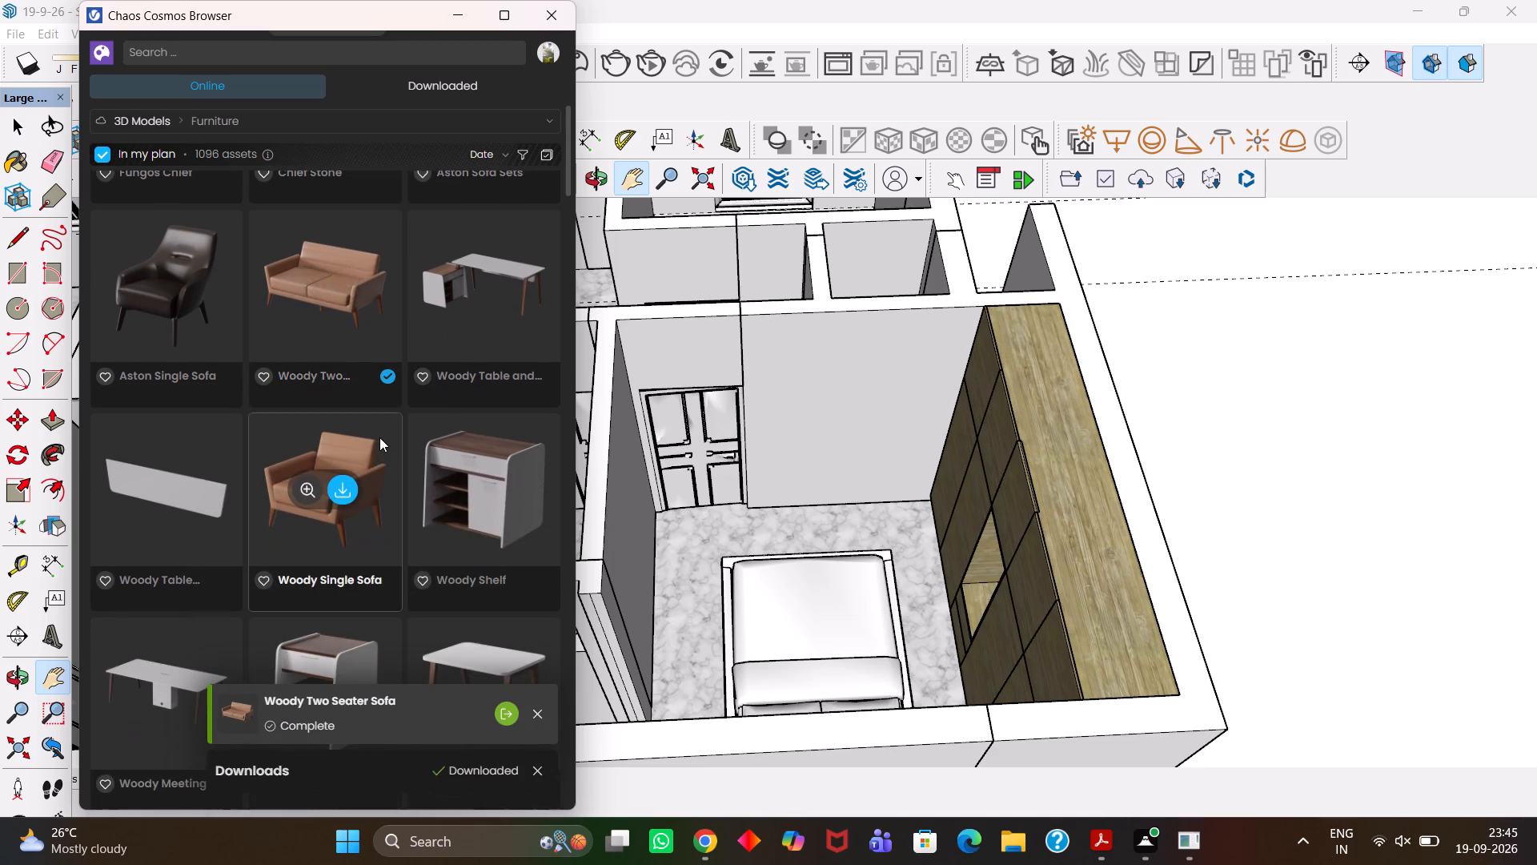
pyautogui.scroll(-8, 379, 437)
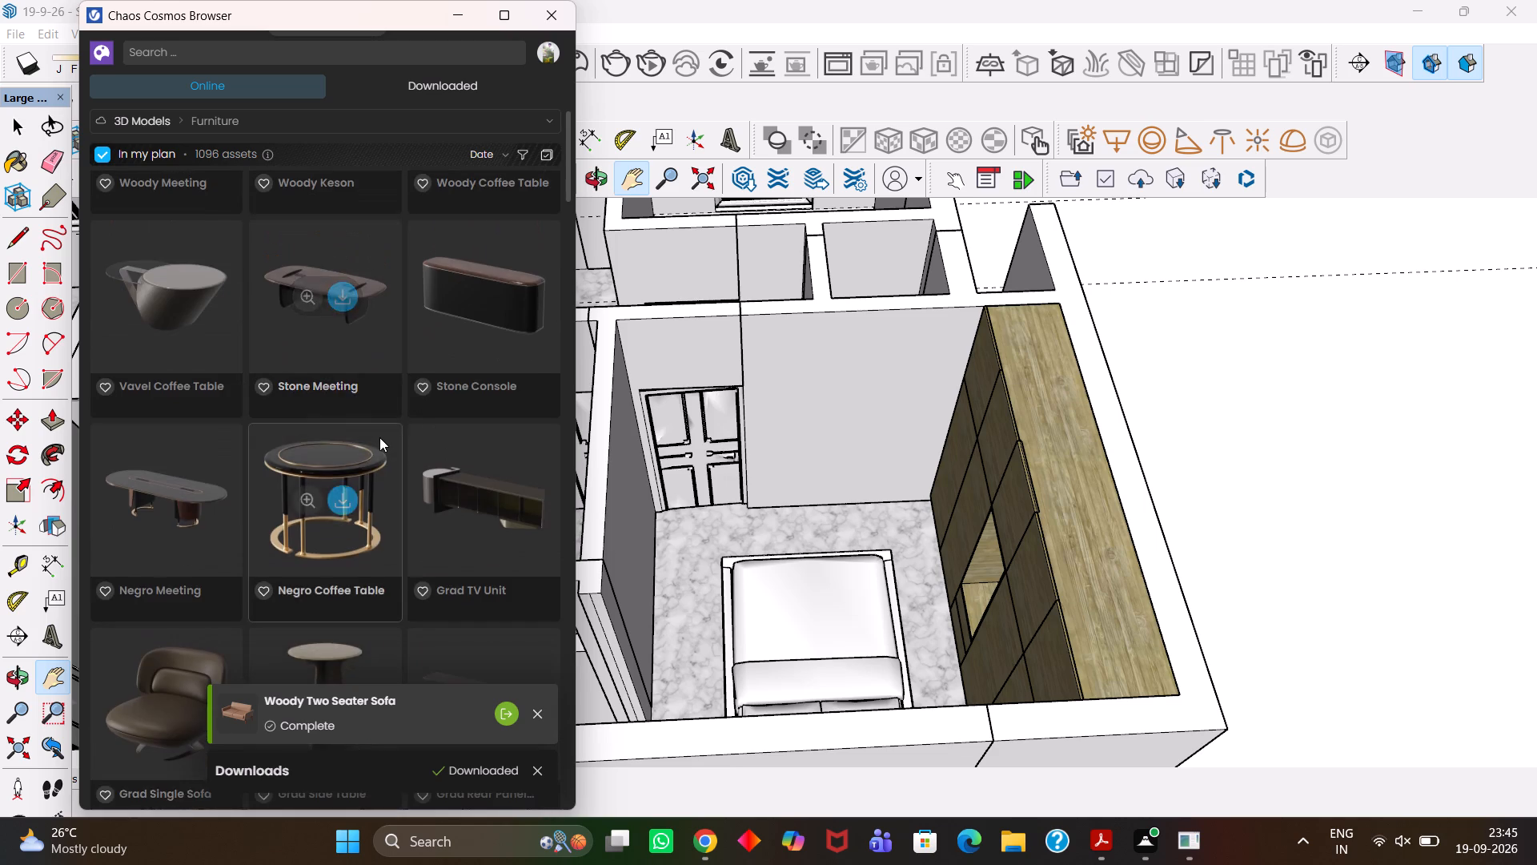
pyautogui.scroll(-3, 379, 437)
pyautogui.hotkey('ctrl', 's')
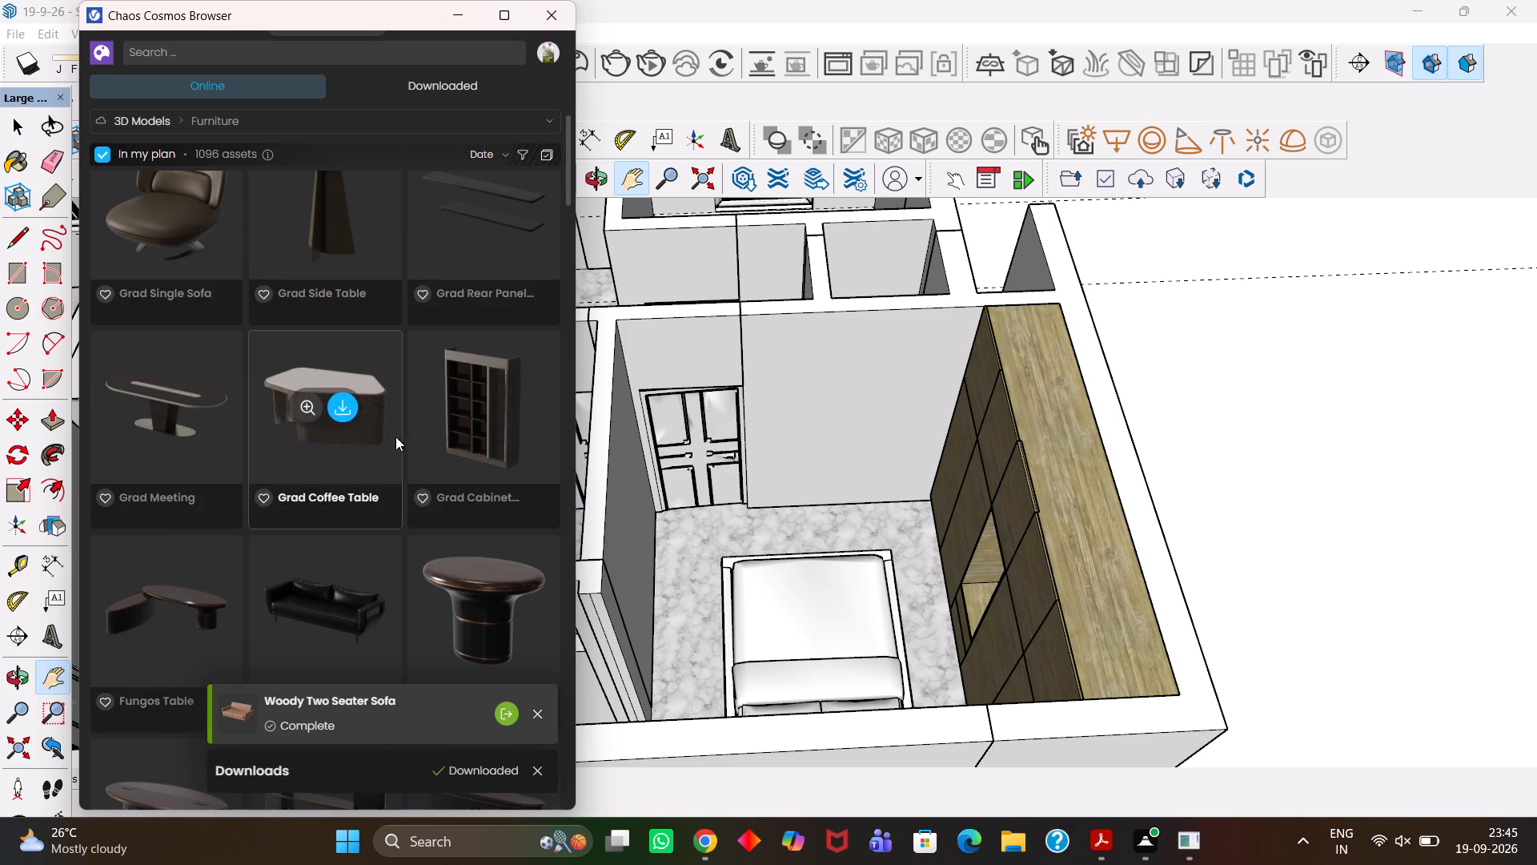
pyautogui.scroll(-7, 403, 437)
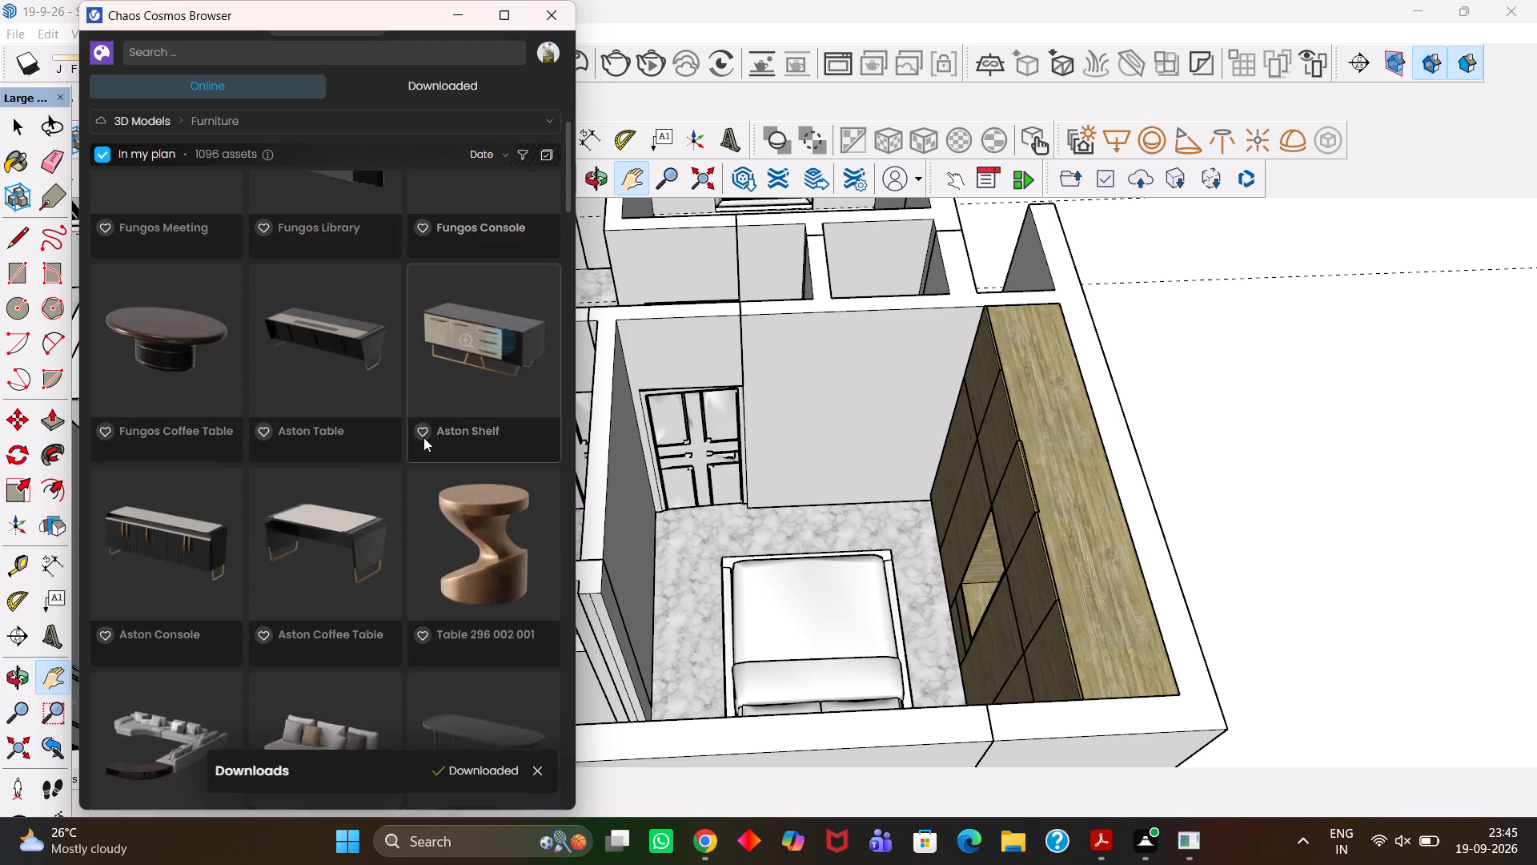
pyautogui.scroll(-9, 423, 437)
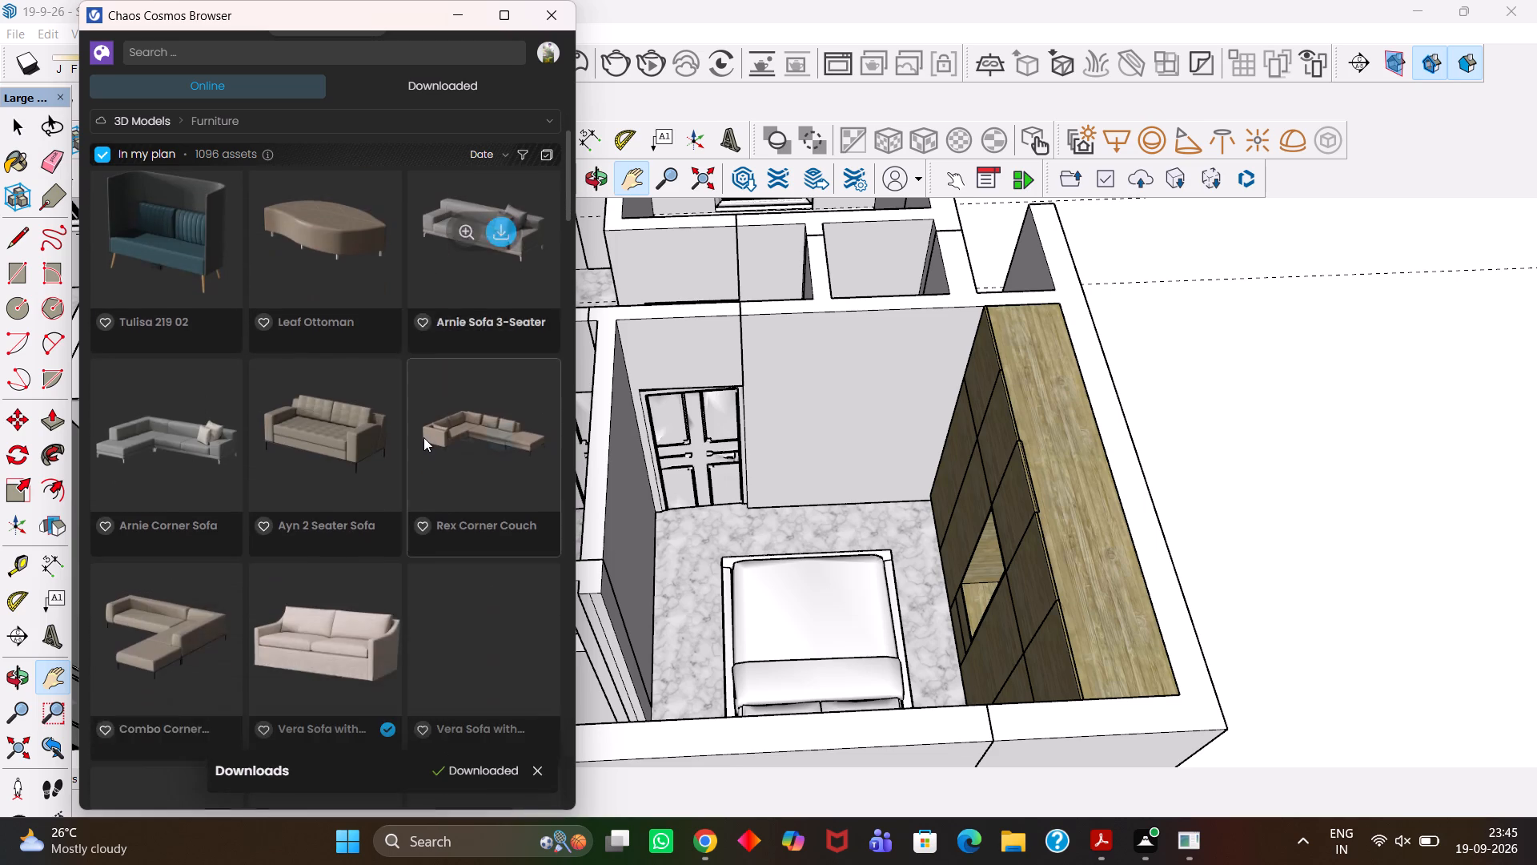
pyautogui.scroll(-9, 423, 437)
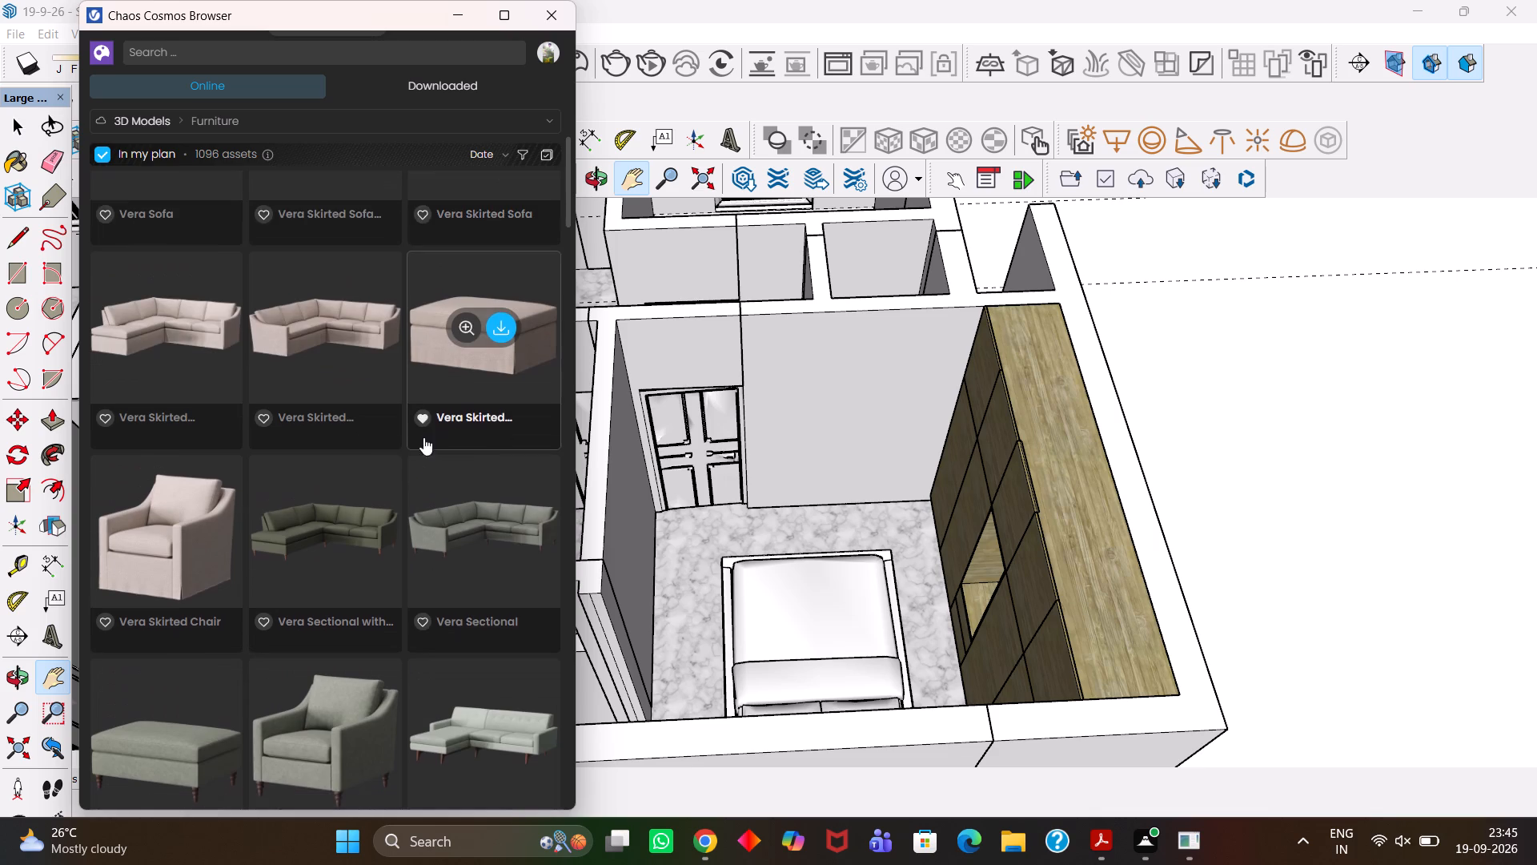
pyautogui.scroll(4, 418, 442)
pyautogui.scroll(-1, 360, 491)
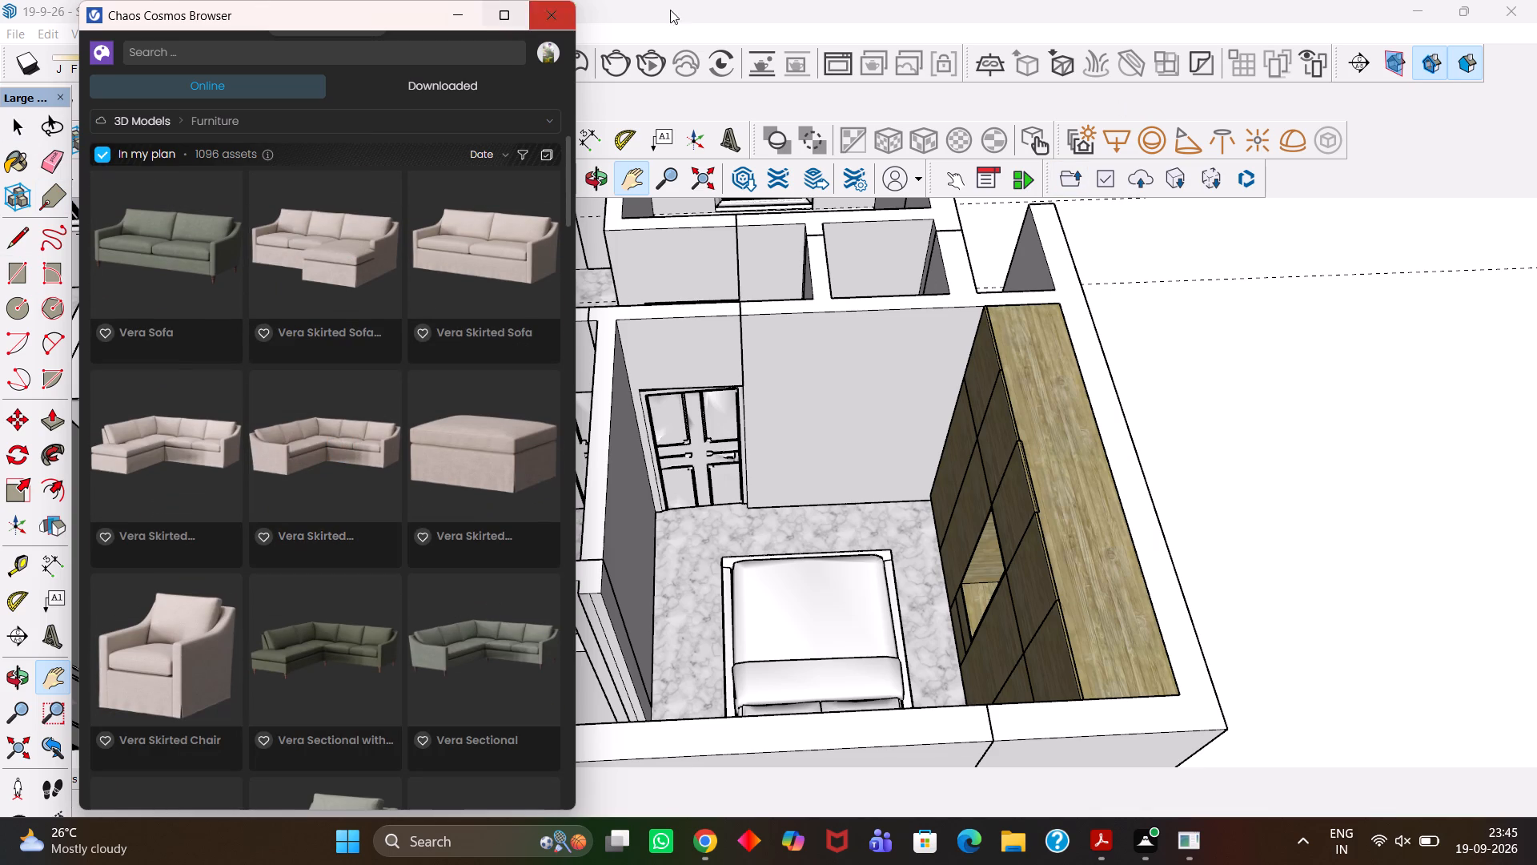
pyautogui.click(332, 441)
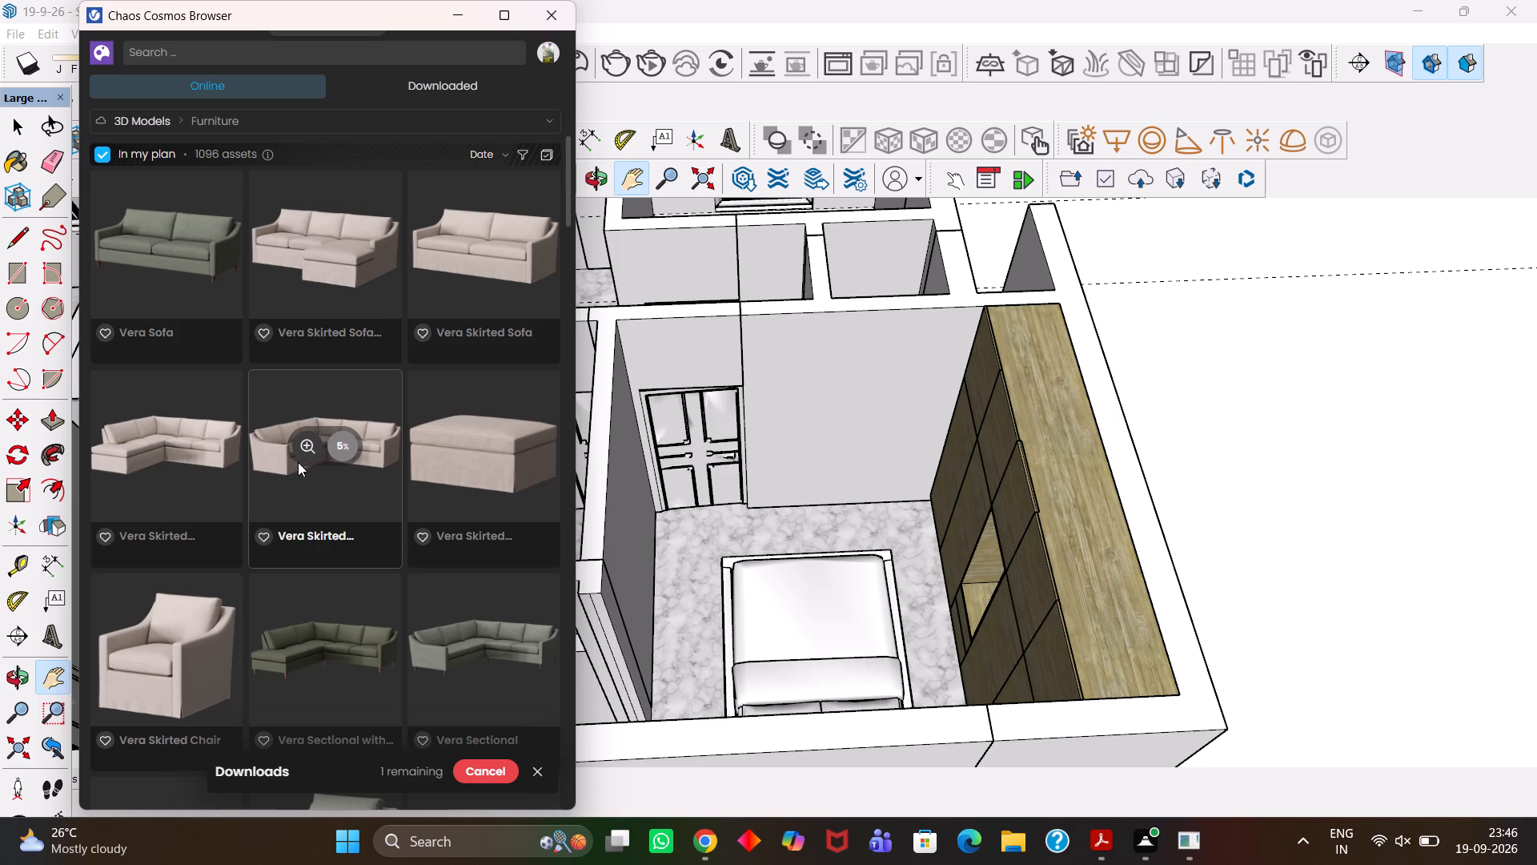
pyautogui.scroll(-1, 278, 470)
pyautogui.scroll(1, 347, 456)
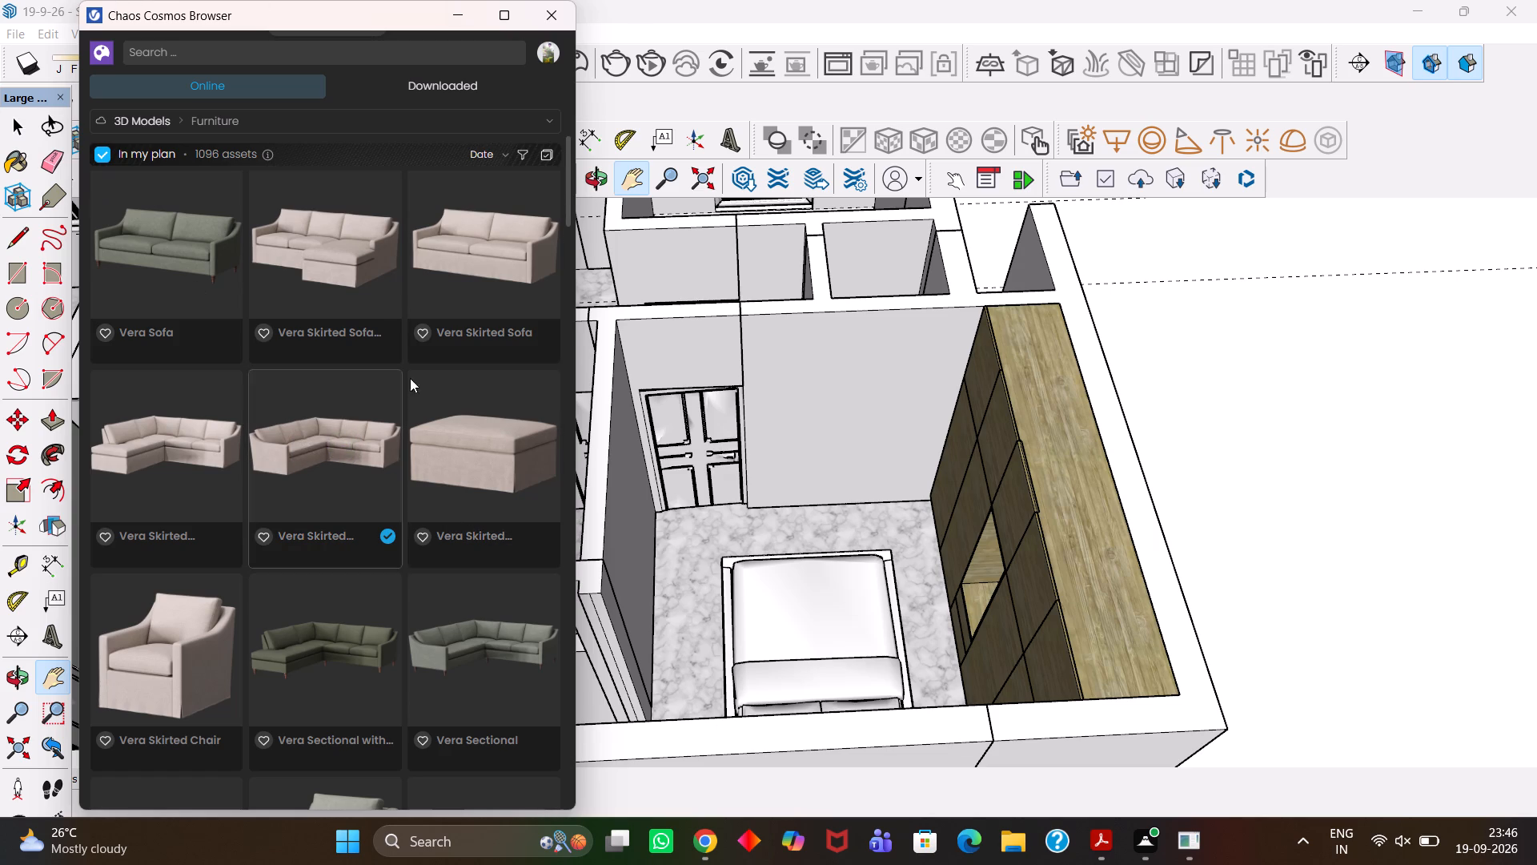
# Import the Vera Skirted Sectional and place one copy on the floor of the large empty room, near the corner beside its window.
pyautogui.doubleClick(339, 442)
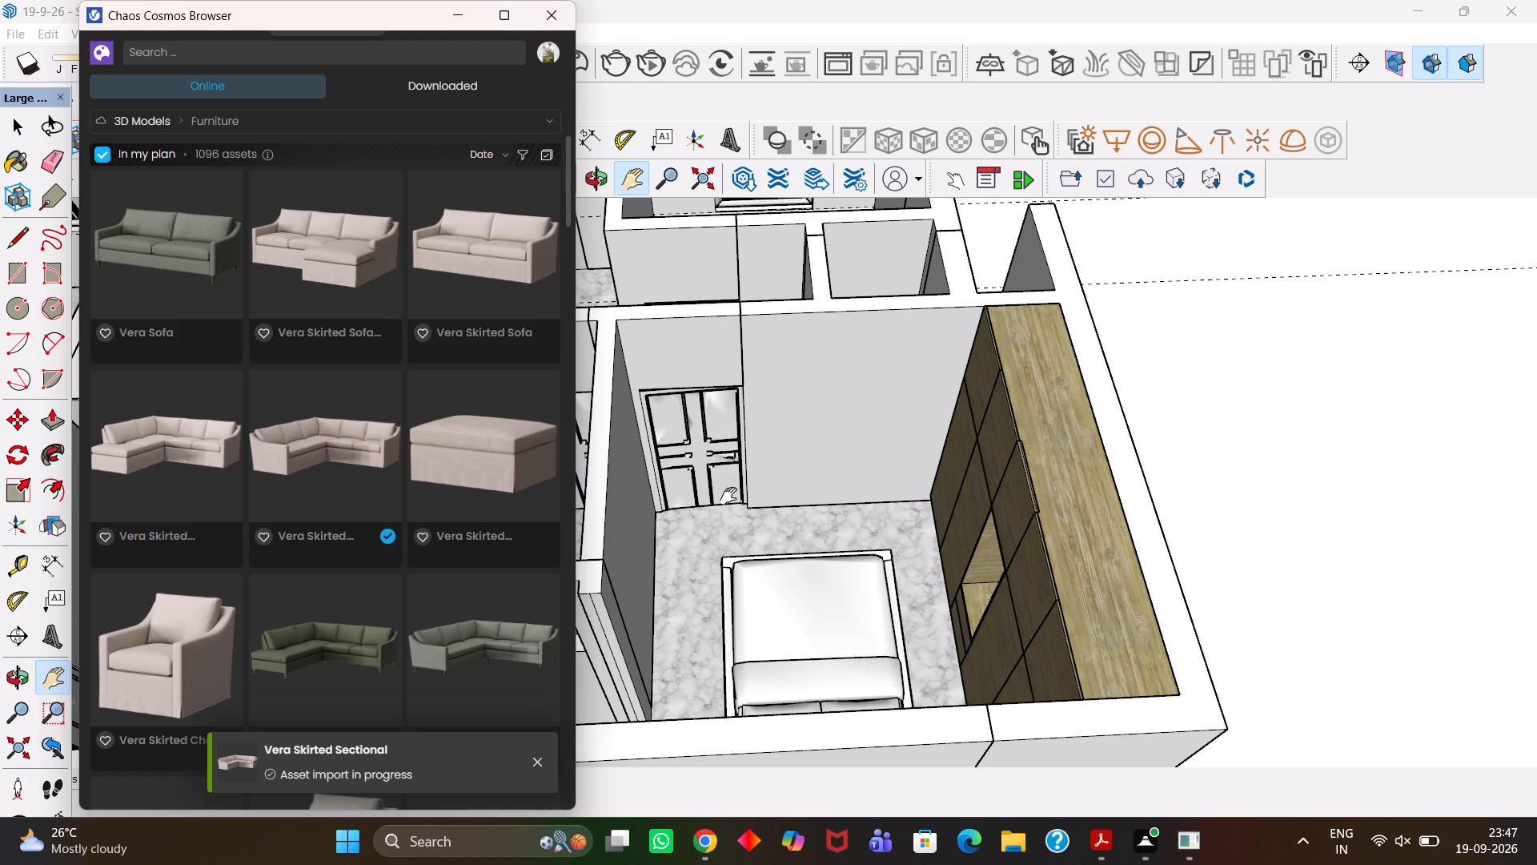
pyautogui.scroll(-17, 723, 510)
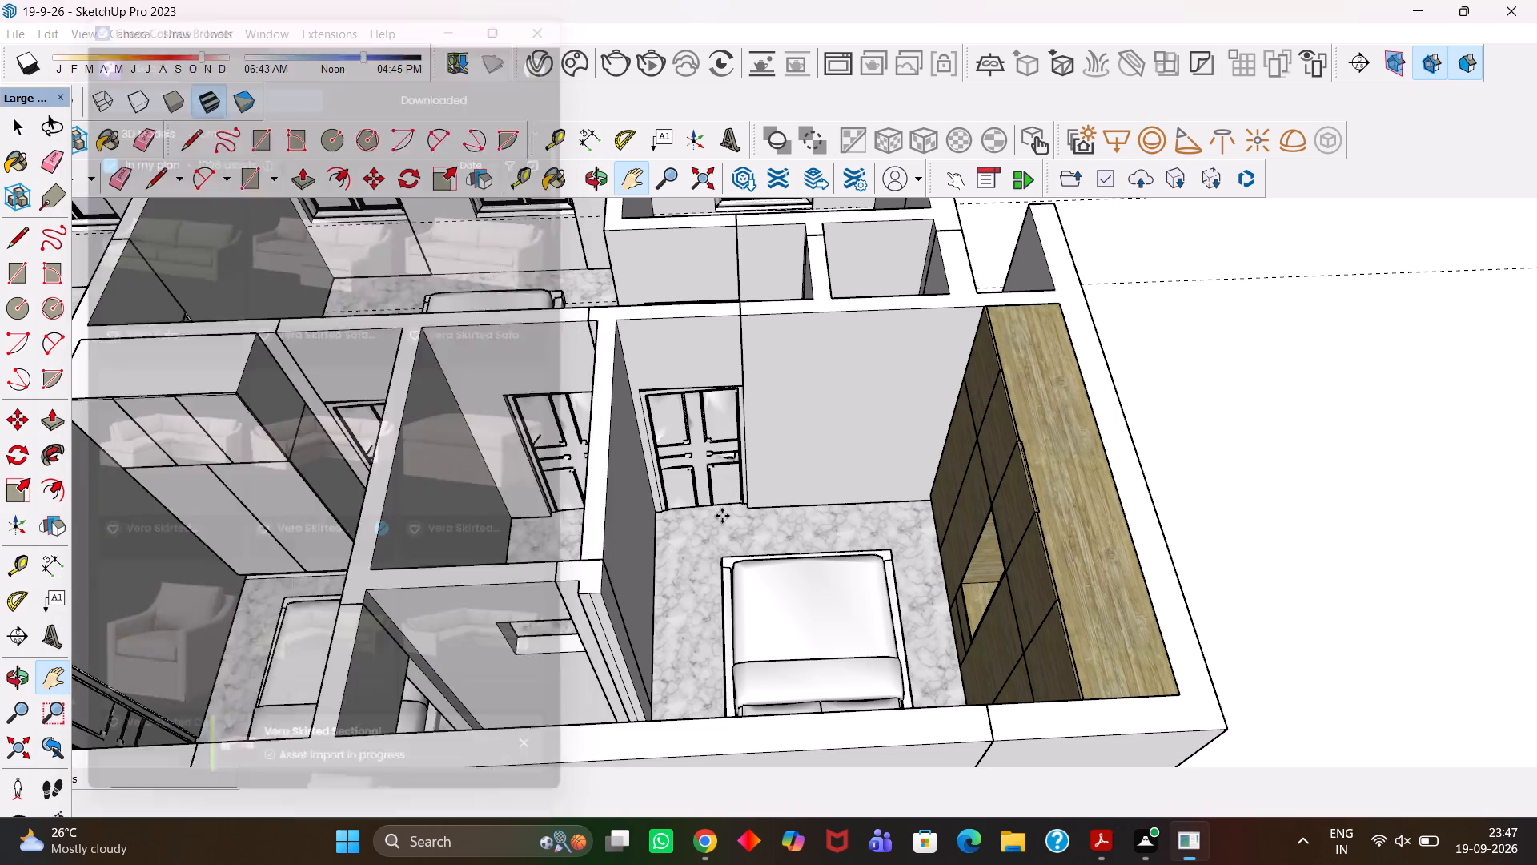
pyautogui.scroll(13, 722, 516)
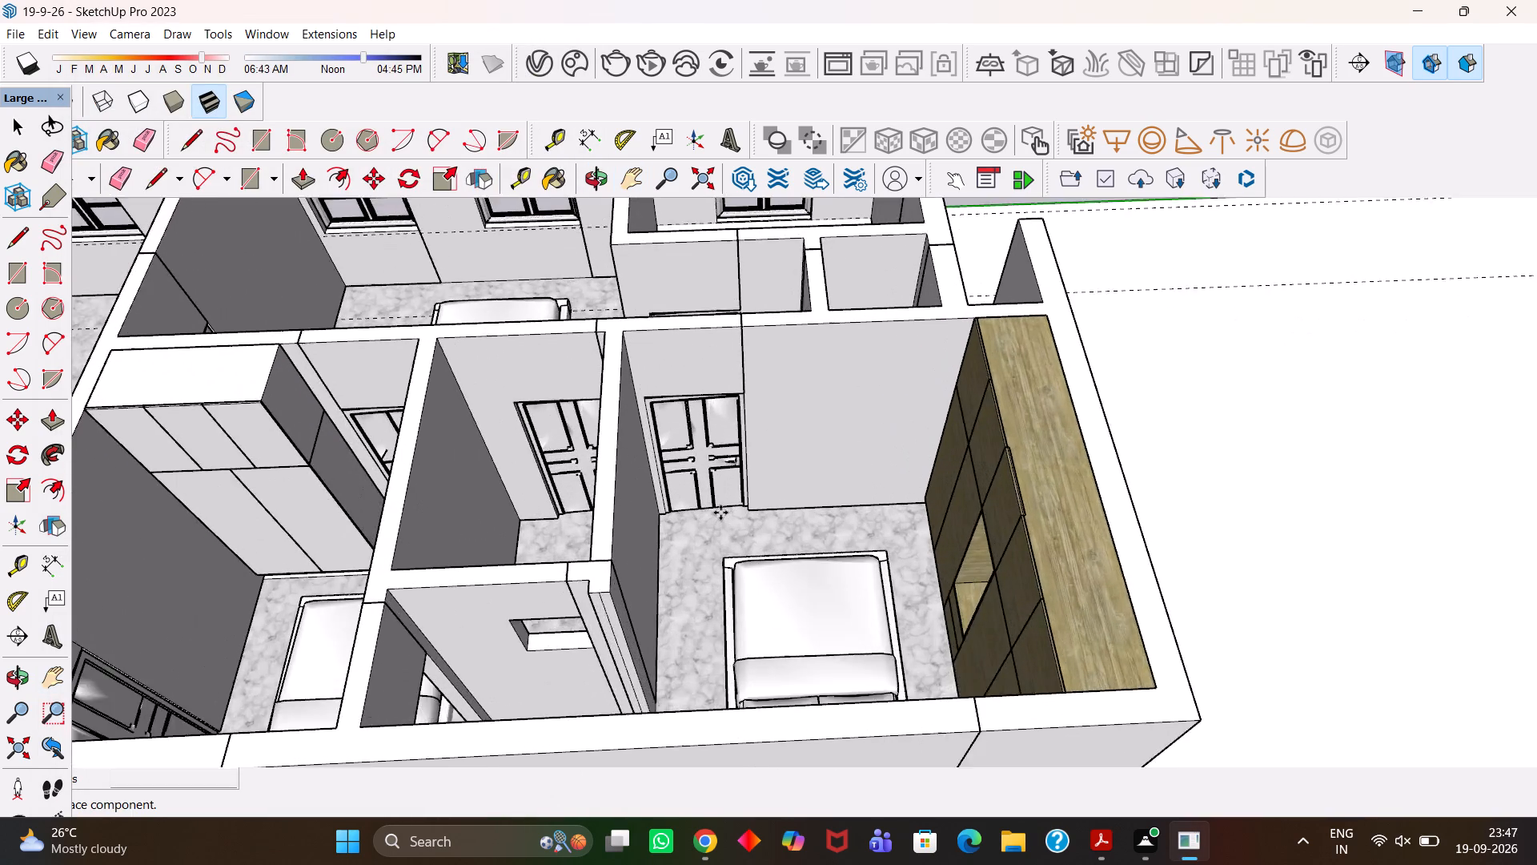
pyautogui.scroll(1, 720, 513)
pyautogui.scroll(-4, 720, 513)
pyautogui.press('h')
pyautogui.scroll(-4, 720, 512)
pyautogui.moveTo(590, 466); pyautogui.dragTo(821, 558)
pyautogui.moveTo(734, 516); pyautogui.dragTo(729, 522, button='middle')
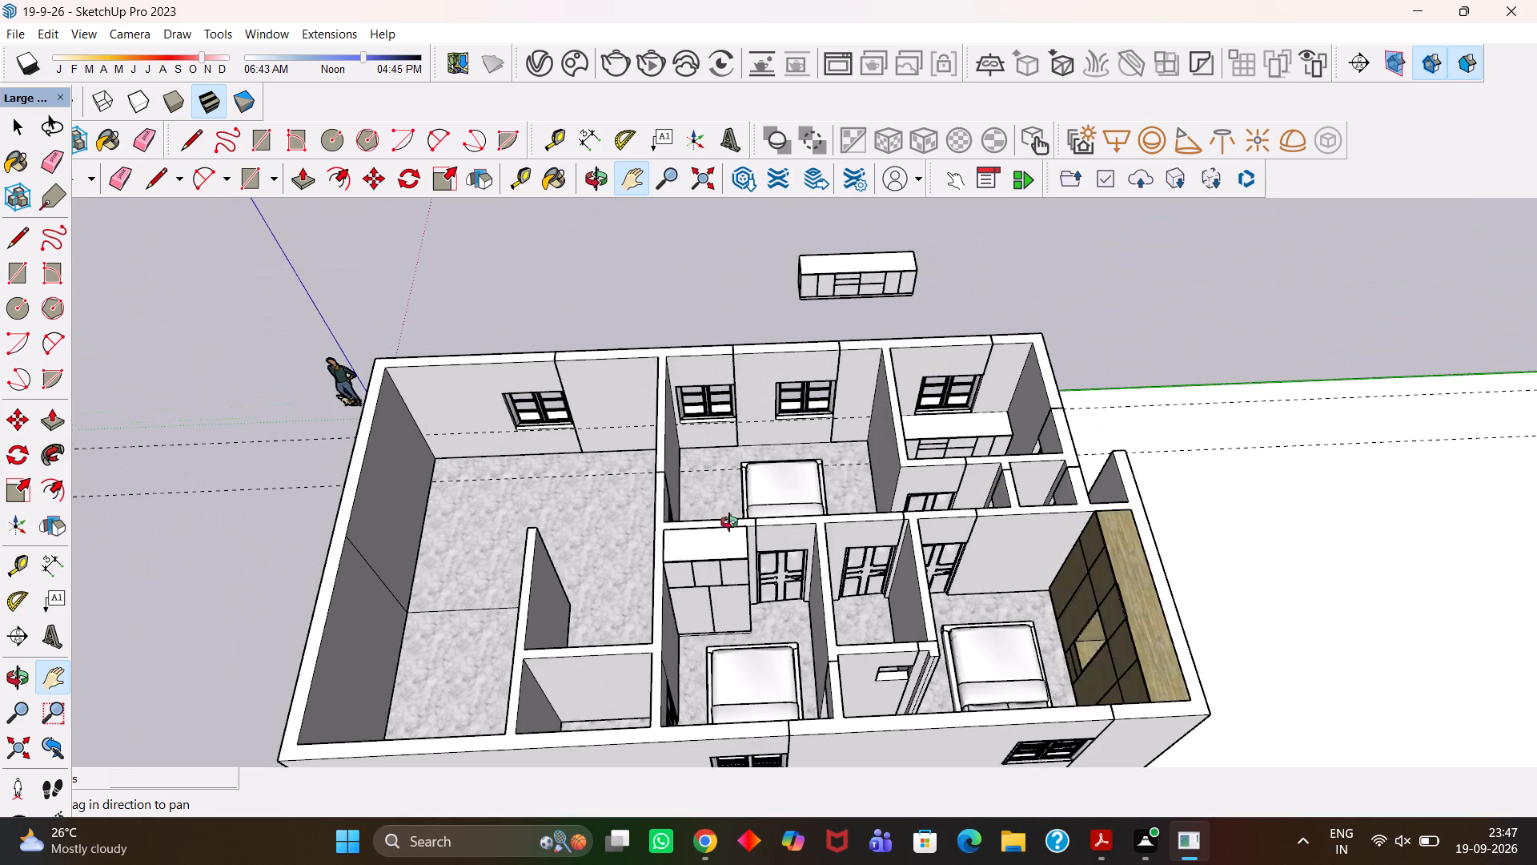
pyautogui.moveTo(729, 522); pyautogui.dragTo(739, 571, button='middle')
pyautogui.scroll(2, 739, 571)
pyautogui.moveTo(614, 517); pyautogui.dragTo(796, 536)
pyautogui.moveTo(560, 474); pyautogui.dragTo(606, 483)
pyautogui.scroll(3, 655, 494)
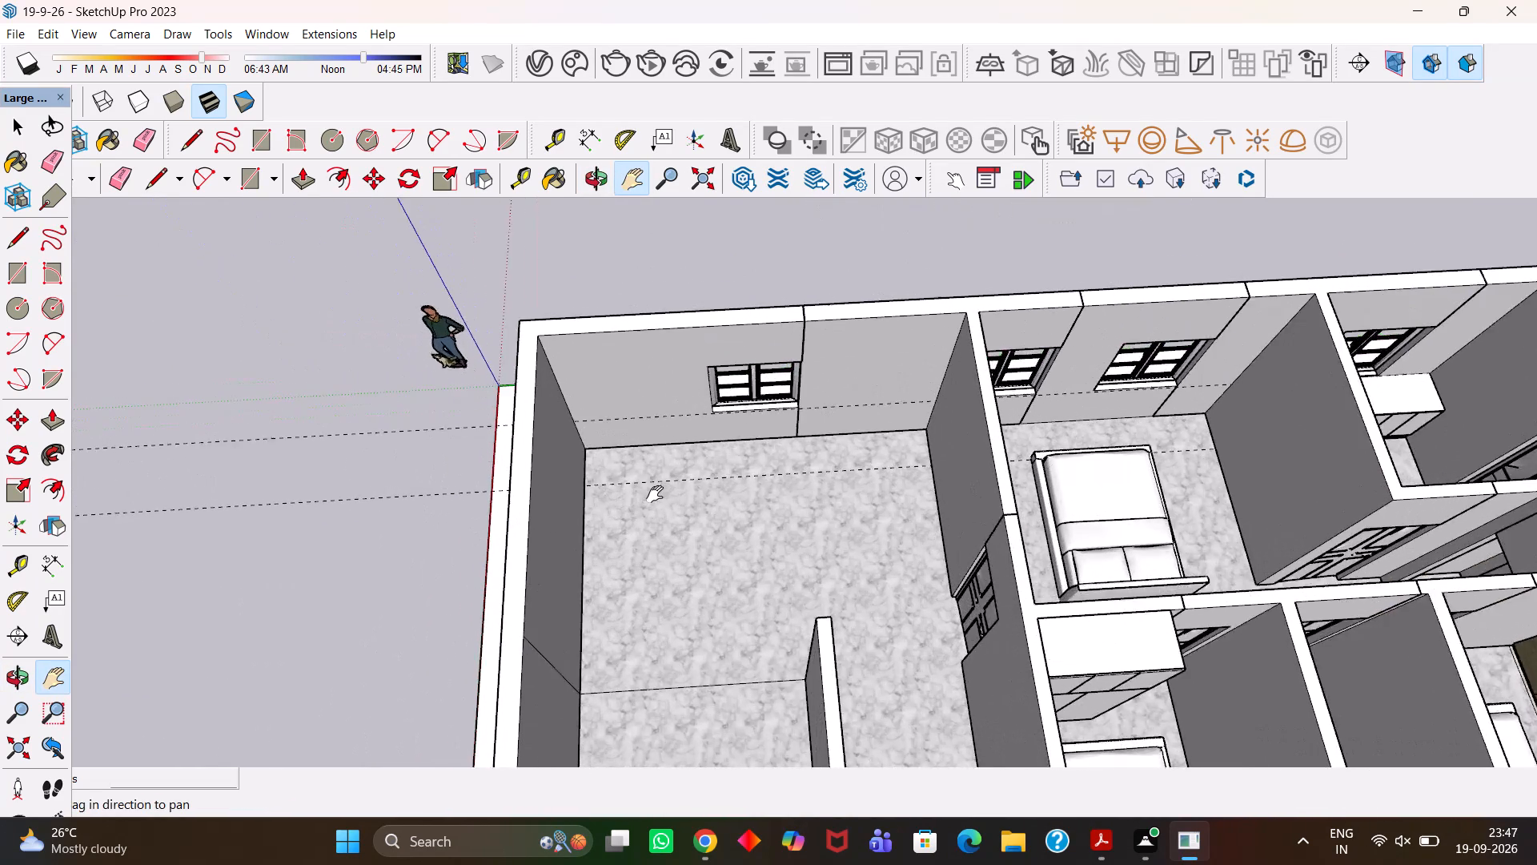
pyautogui.scroll(3, 655, 494)
pyautogui.press('Escape')
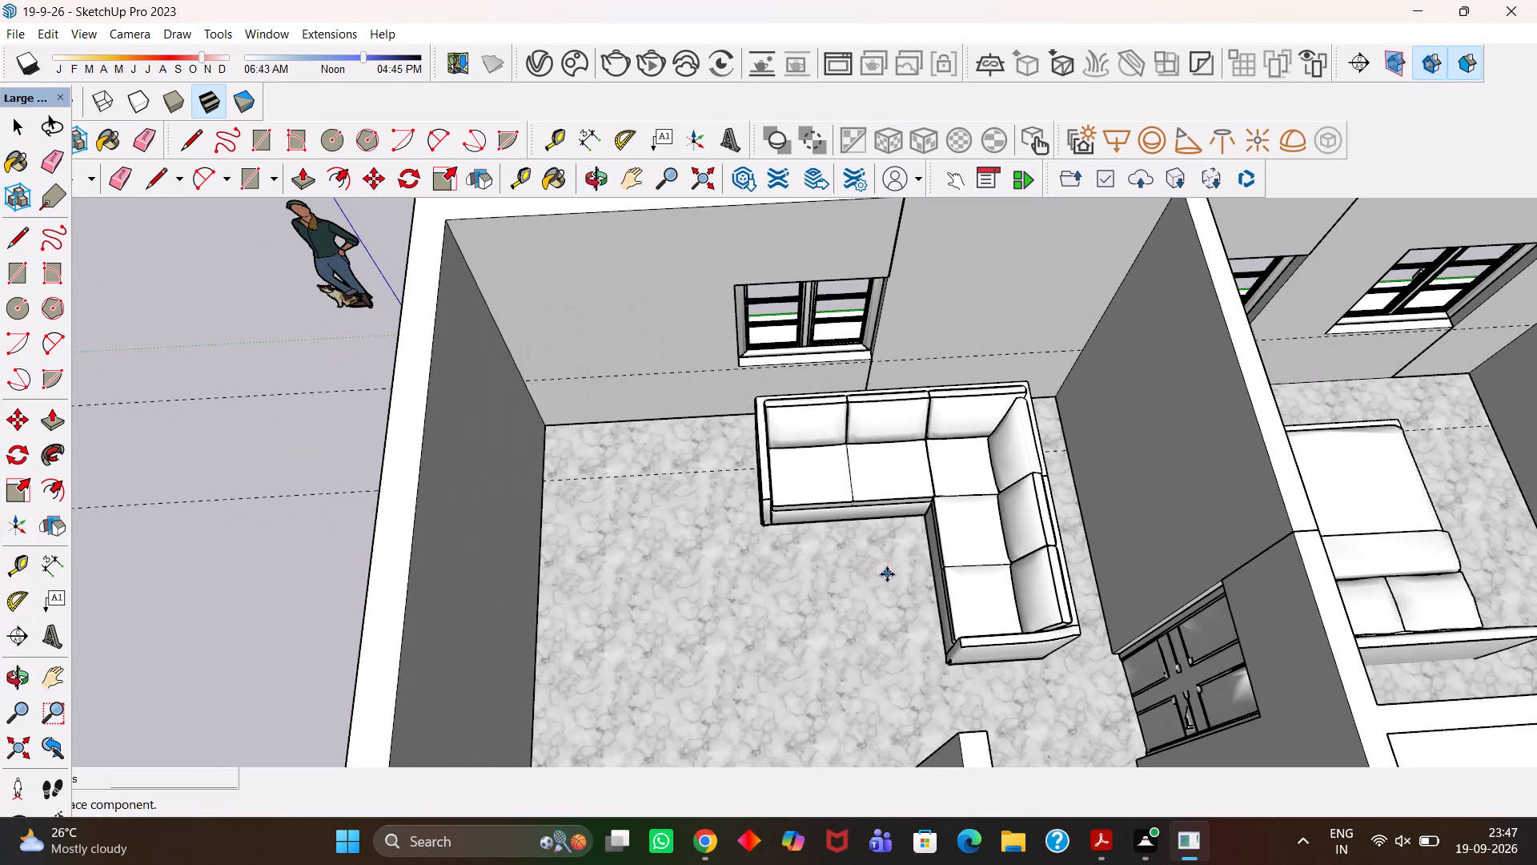
pyautogui.click(896, 566)
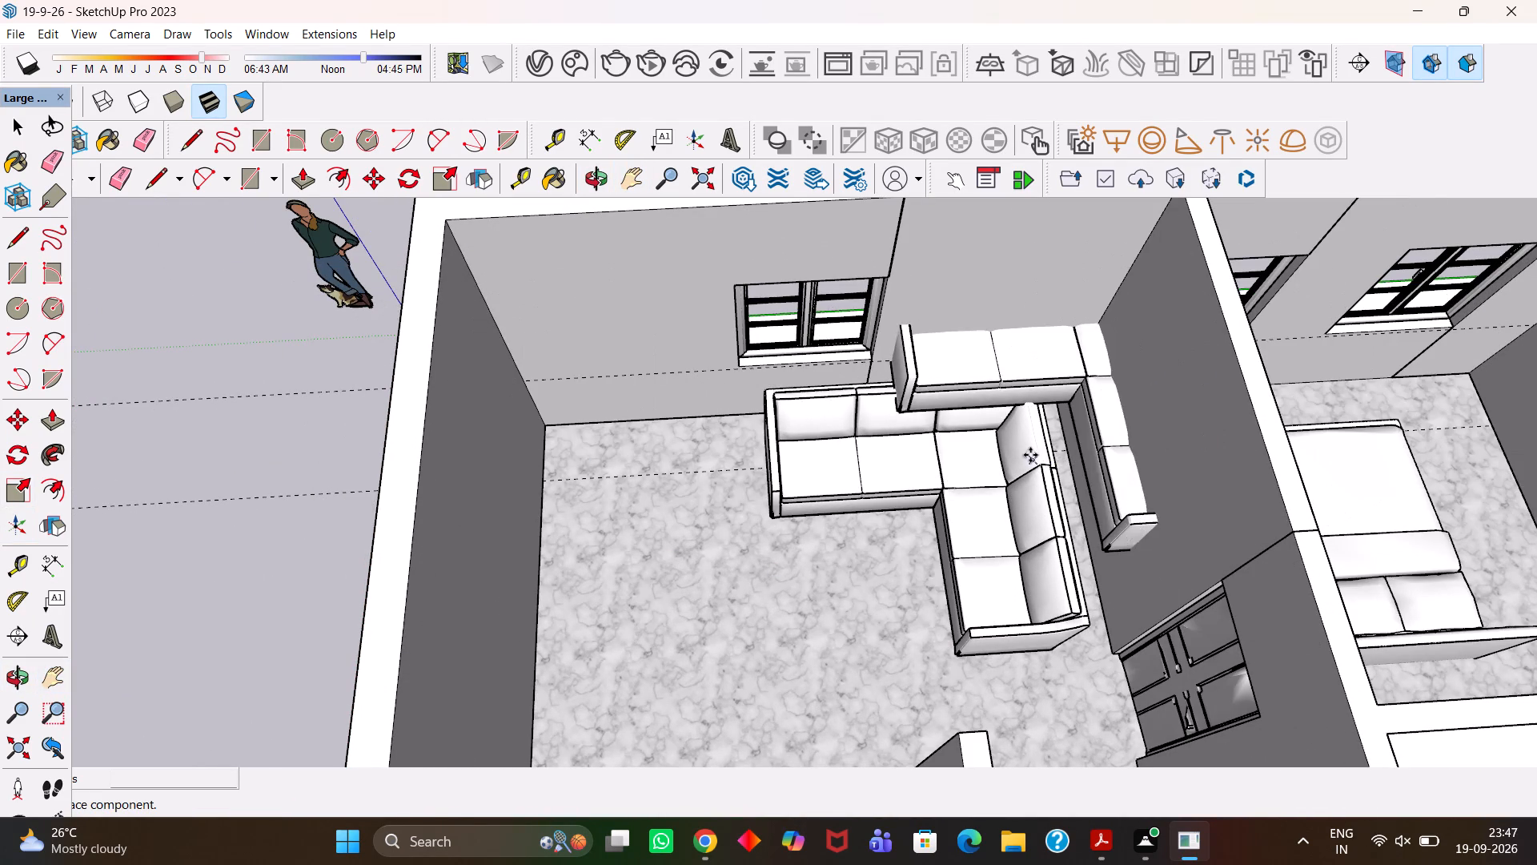
pyautogui.press('space')
# Examine the placed sectional sofa's position relative to the window wall, the adjoining wall and the door.
pyautogui.scroll(2, 946, 444)
pyautogui.moveTo(913, 452); pyautogui.dragTo(949, 458, button='middle')
pyautogui.scroll(1, 949, 458)
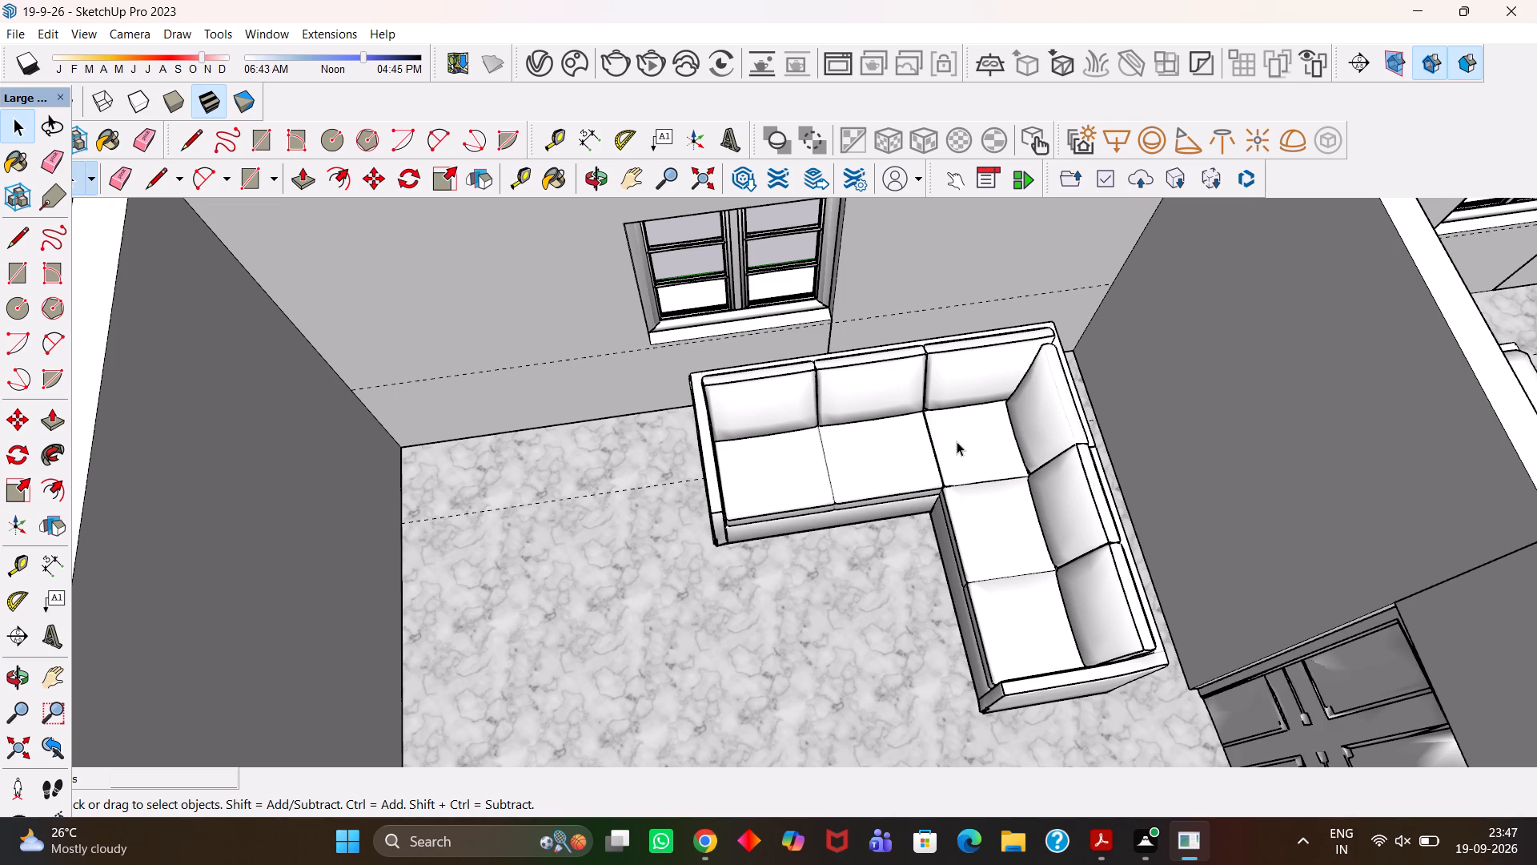
pyautogui.scroll(2, 957, 441)
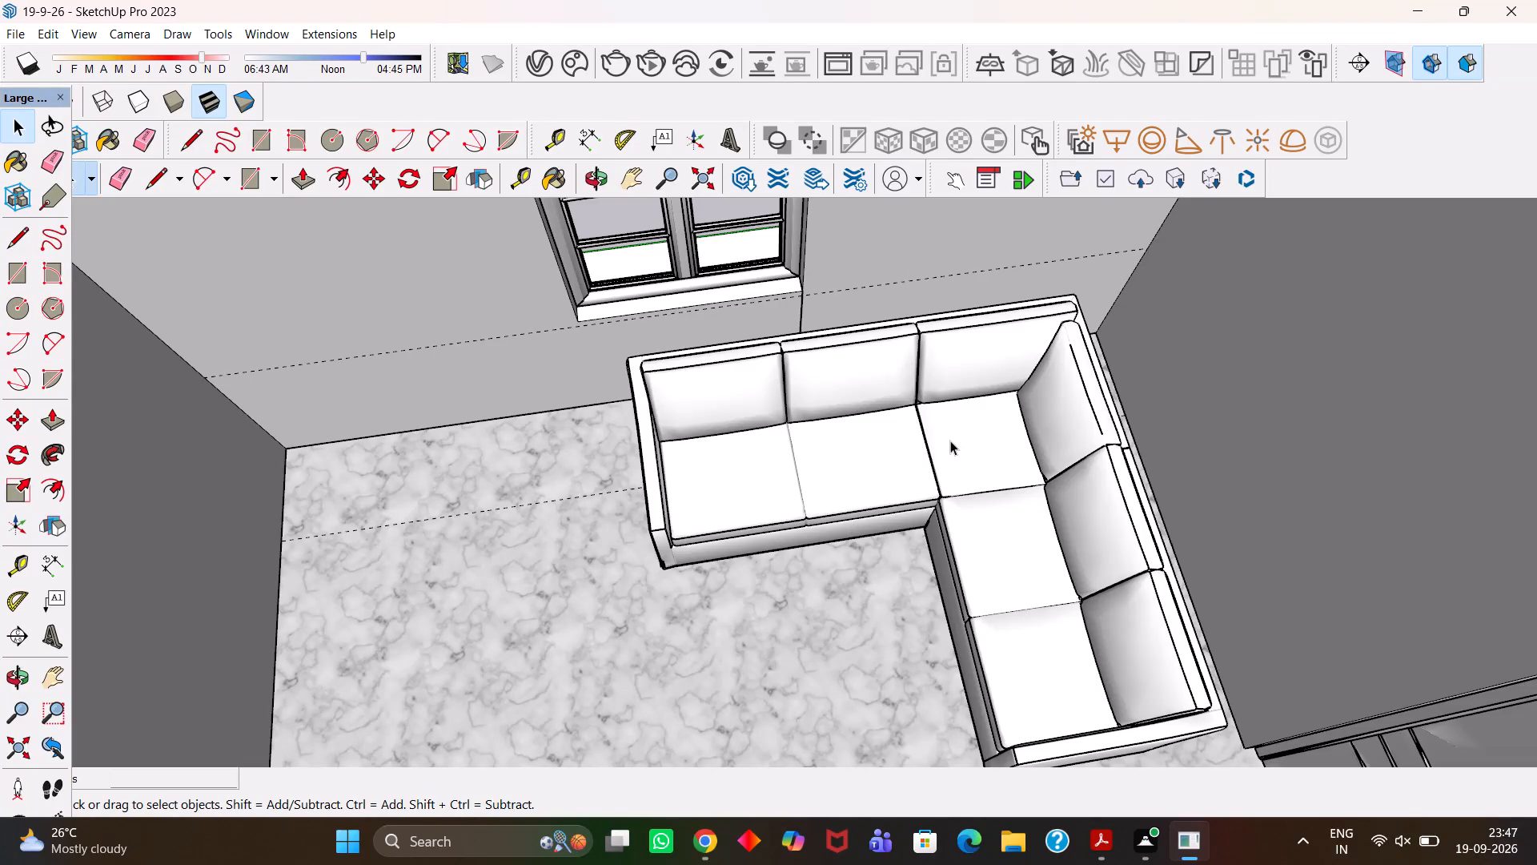
pyautogui.scroll(2, 949, 439)
pyautogui.scroll(-9, 937, 438)
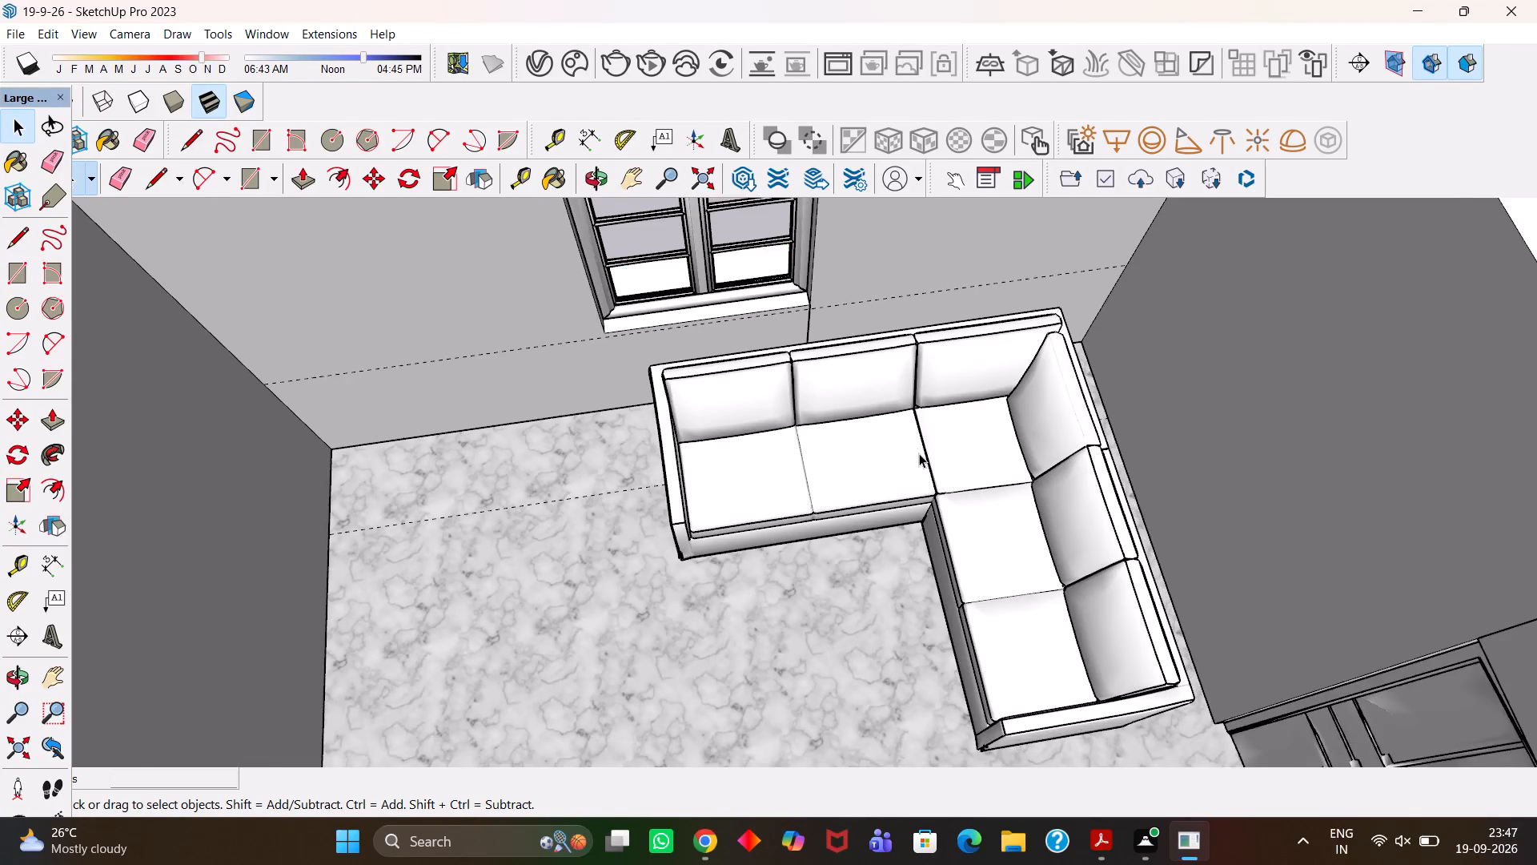
pyautogui.scroll(-5, 927, 453)
pyautogui.press('h')
pyautogui.moveTo(879, 492); pyautogui.dragTo(948, 495, button='middle')
pyautogui.scroll(6, 958, 499)
pyautogui.press('h')
pyautogui.moveTo(900, 497); pyautogui.dragTo(904, 457, button='middle')
pyautogui.press('h')
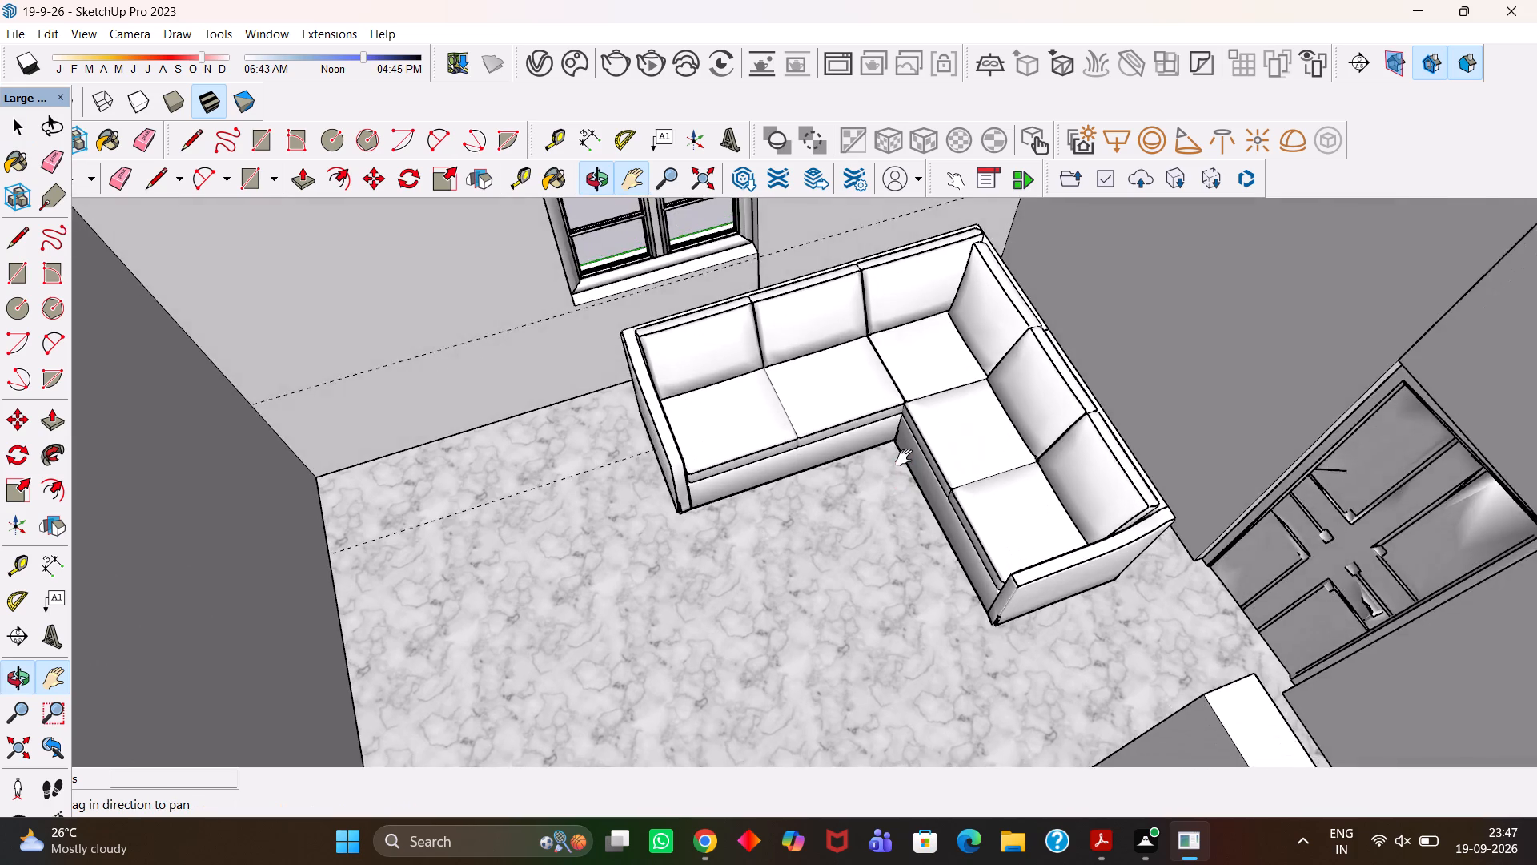
pyautogui.scroll(-1, 904, 457)
pyautogui.moveTo(881, 449); pyautogui.dragTo(893, 487)
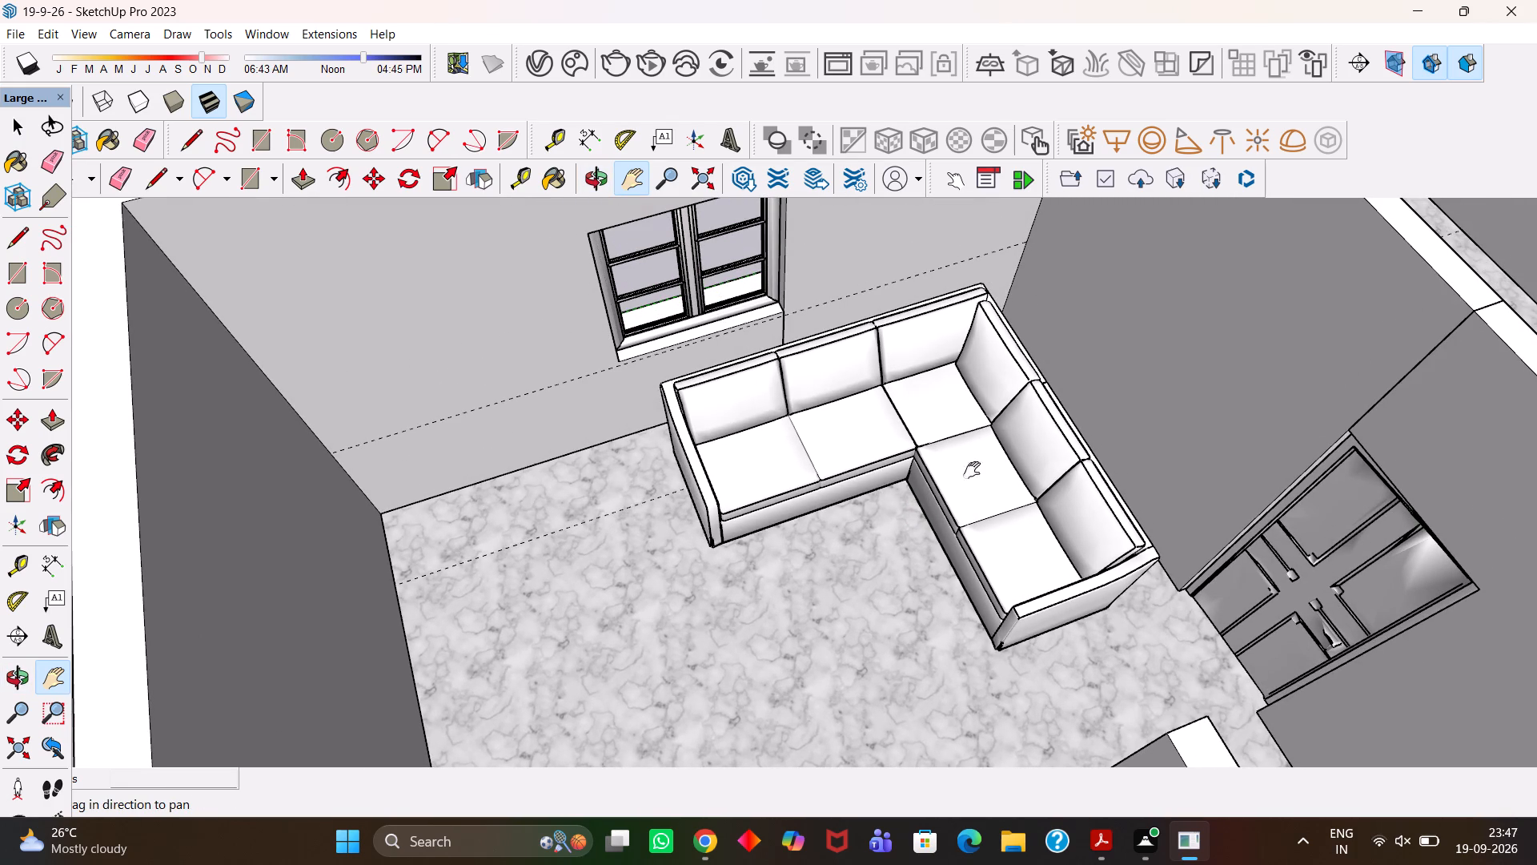
# Save the model.
pyautogui.hotkey('ctrl', 's')
# Move the sectional sofa about 1' 5 1/2" sideways toward the wall with the door.
pyautogui.scroll(2, 792, 551)
pyautogui.scroll(-7, 792, 550)
pyautogui.press('h')
pyautogui.moveTo(760, 552); pyautogui.dragTo(829, 555, button='middle')
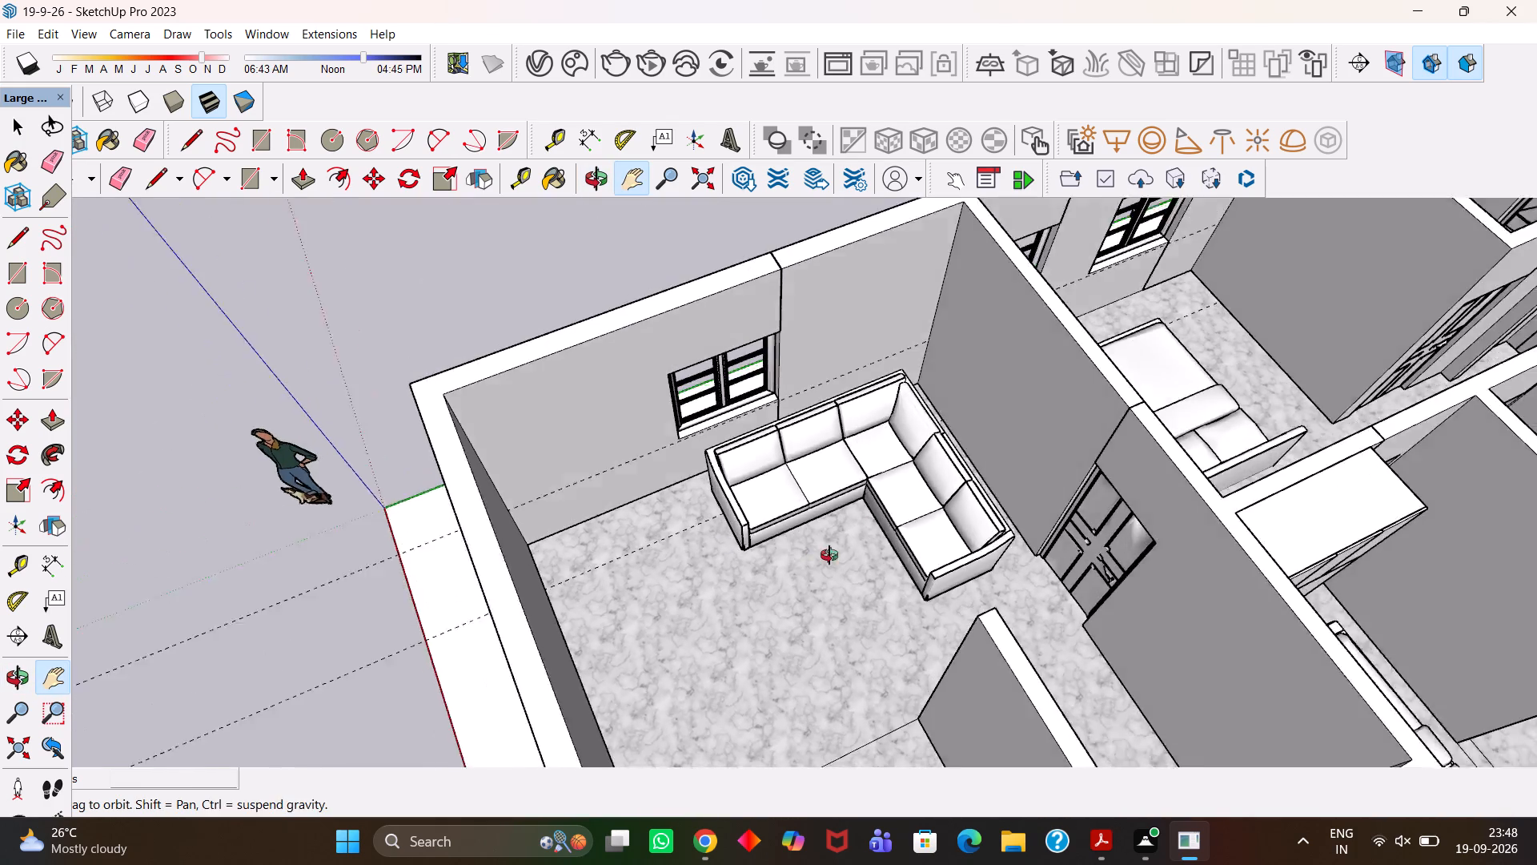
pyautogui.moveTo(829, 555); pyautogui.dragTo(843, 555, button='middle')
pyautogui.scroll(4, 843, 555)
pyautogui.press('h')
pyautogui.scroll(1, 843, 537)
pyautogui.moveTo(847, 518); pyautogui.dragTo(789, 545)
pyautogui.scroll(-3, 785, 544)
pyautogui.moveTo(776, 537); pyautogui.dragTo(776, 557, button='middle')
pyautogui.scroll(3, 776, 557)
pyautogui.press('space')
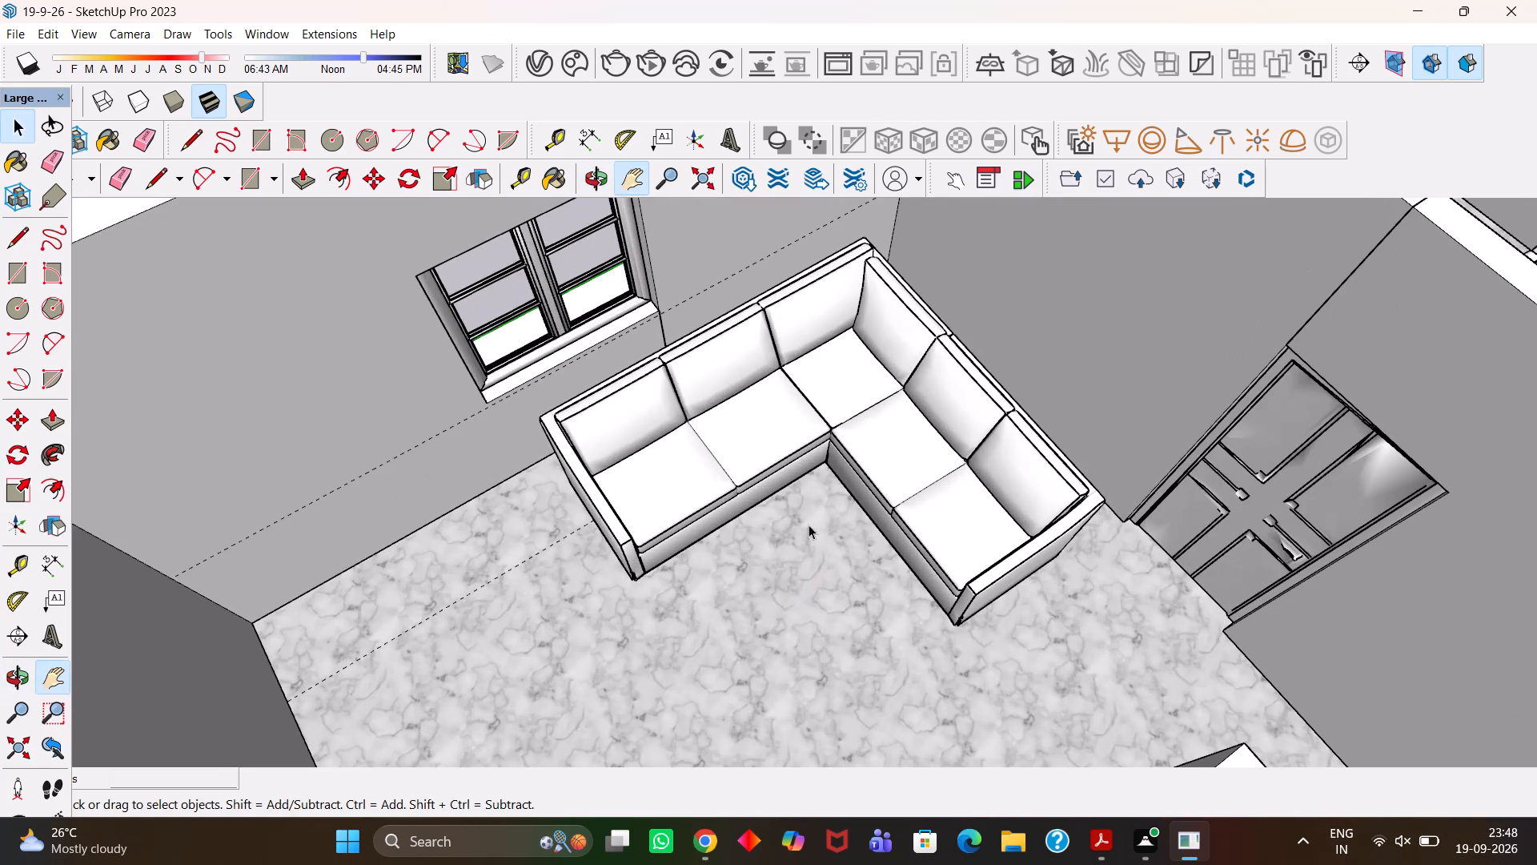
pyautogui.click(824, 516)
pyautogui.scroll(-3, 841, 506)
pyautogui.click(877, 486)
pyautogui.scroll(-5, 877, 486)
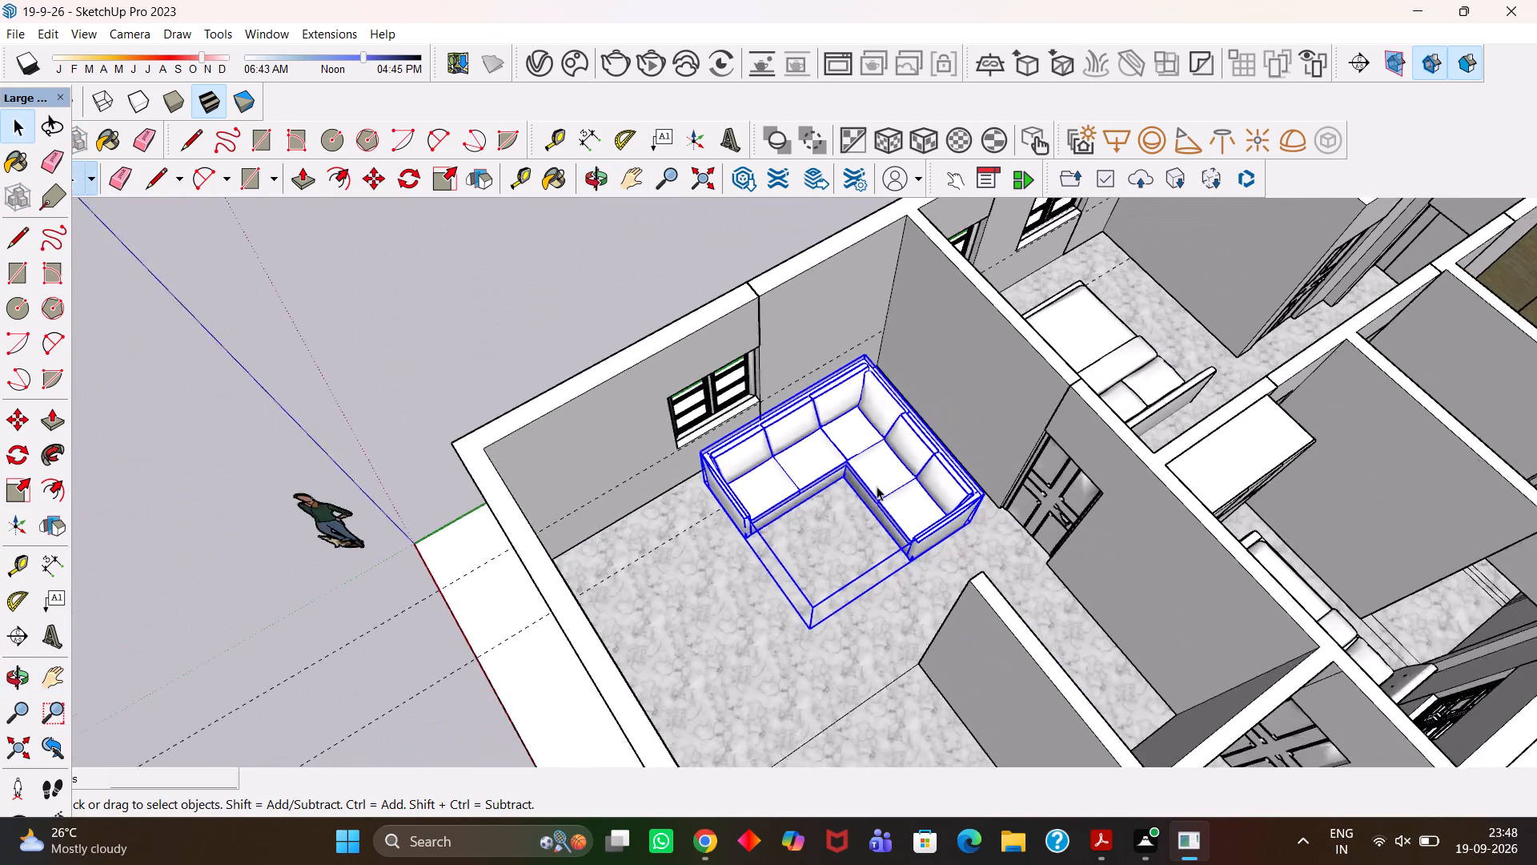
pyautogui.scroll(-1, 877, 486)
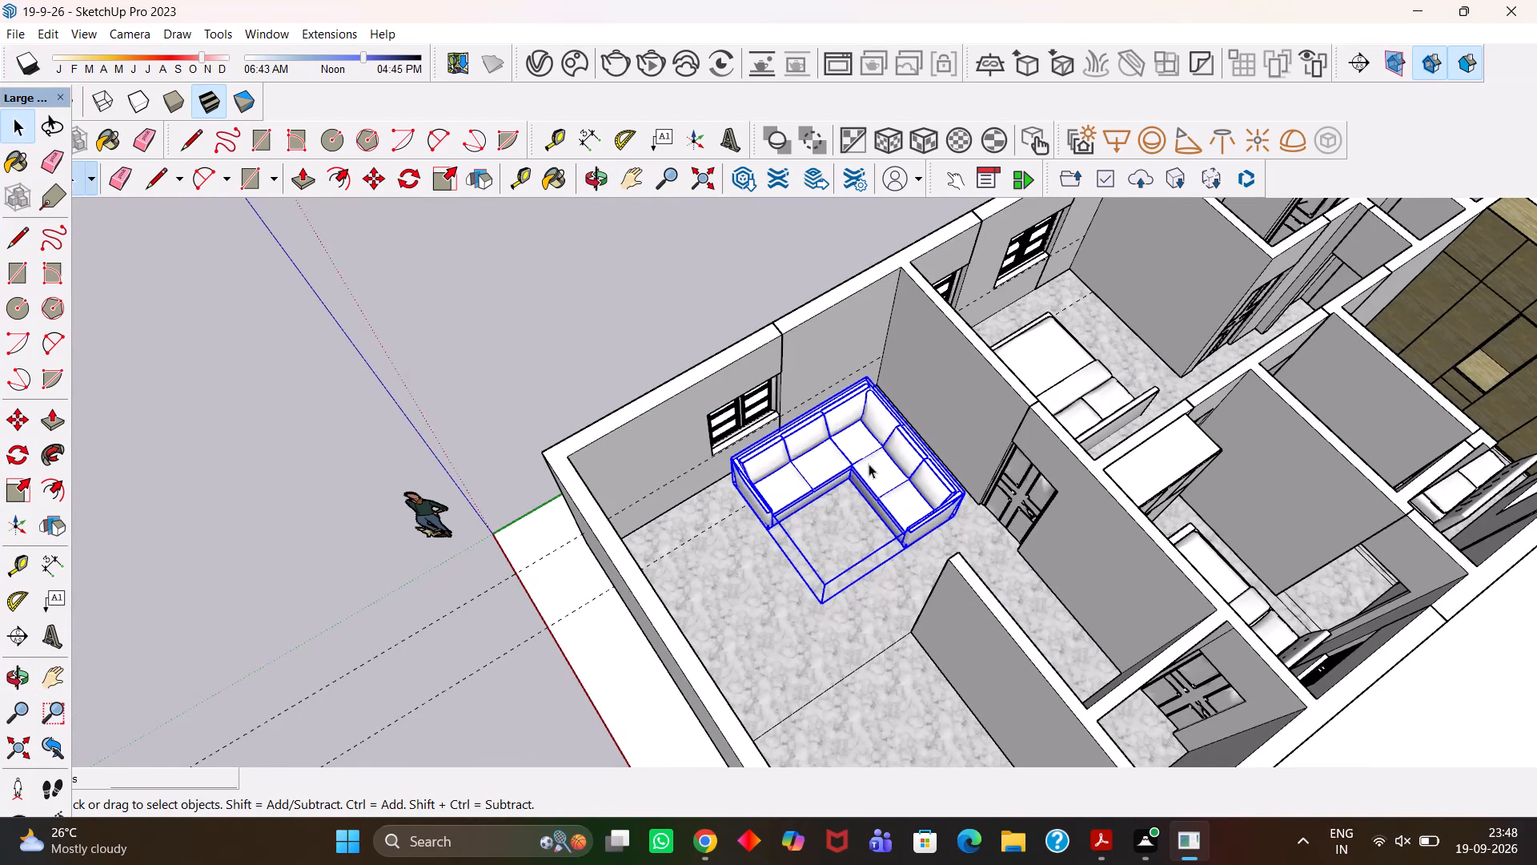
pyautogui.scroll(2, 869, 462)
pyautogui.press('h')
pyautogui.scroll(-7, 871, 465)
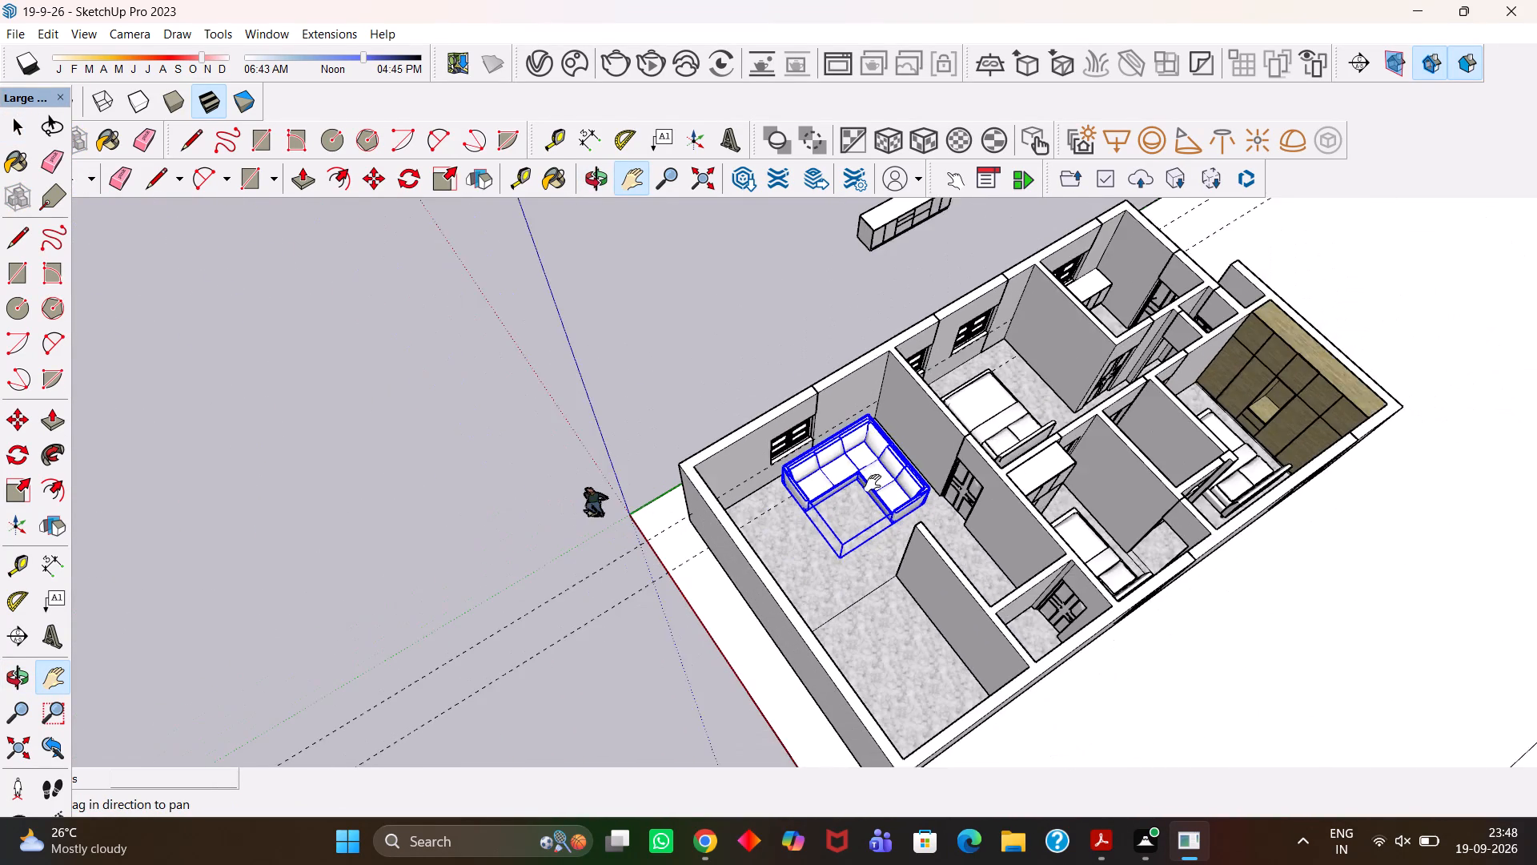
pyautogui.scroll(-6, 873, 483)
pyautogui.scroll(13, 899, 494)
pyautogui.moveTo(899, 494); pyautogui.dragTo(865, 516, button='middle')
pyautogui.moveTo(887, 505); pyautogui.dragTo(817, 482, button='middle')
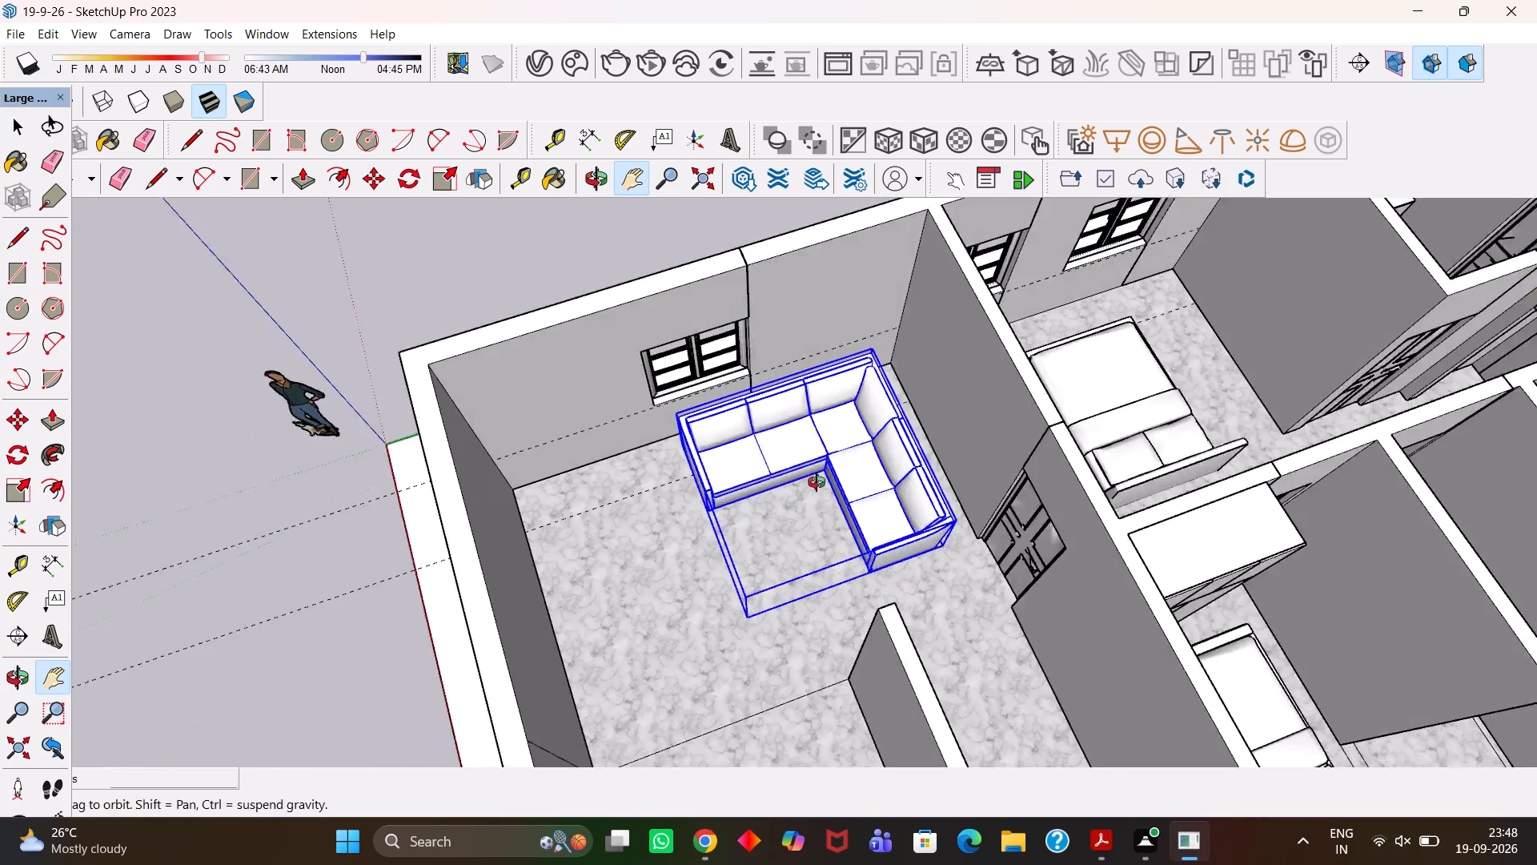
pyautogui.moveTo(817, 482); pyautogui.dragTo(816, 466, button='middle')
pyautogui.scroll(6, 817, 467)
pyautogui.moveTo(849, 493); pyautogui.dragTo(847, 563, button='middle')
pyautogui.scroll(2, 847, 563)
pyautogui.press('h')
pyautogui.moveTo(844, 569); pyautogui.dragTo(849, 480)
pyautogui.scroll(-1, 836, 470)
pyautogui.scroll(3, 1036, 589)
pyautogui.moveTo(1037, 592); pyautogui.dragTo(968, 502, button='middle')
pyautogui.scroll(4, 968, 502)
pyautogui.press('m')
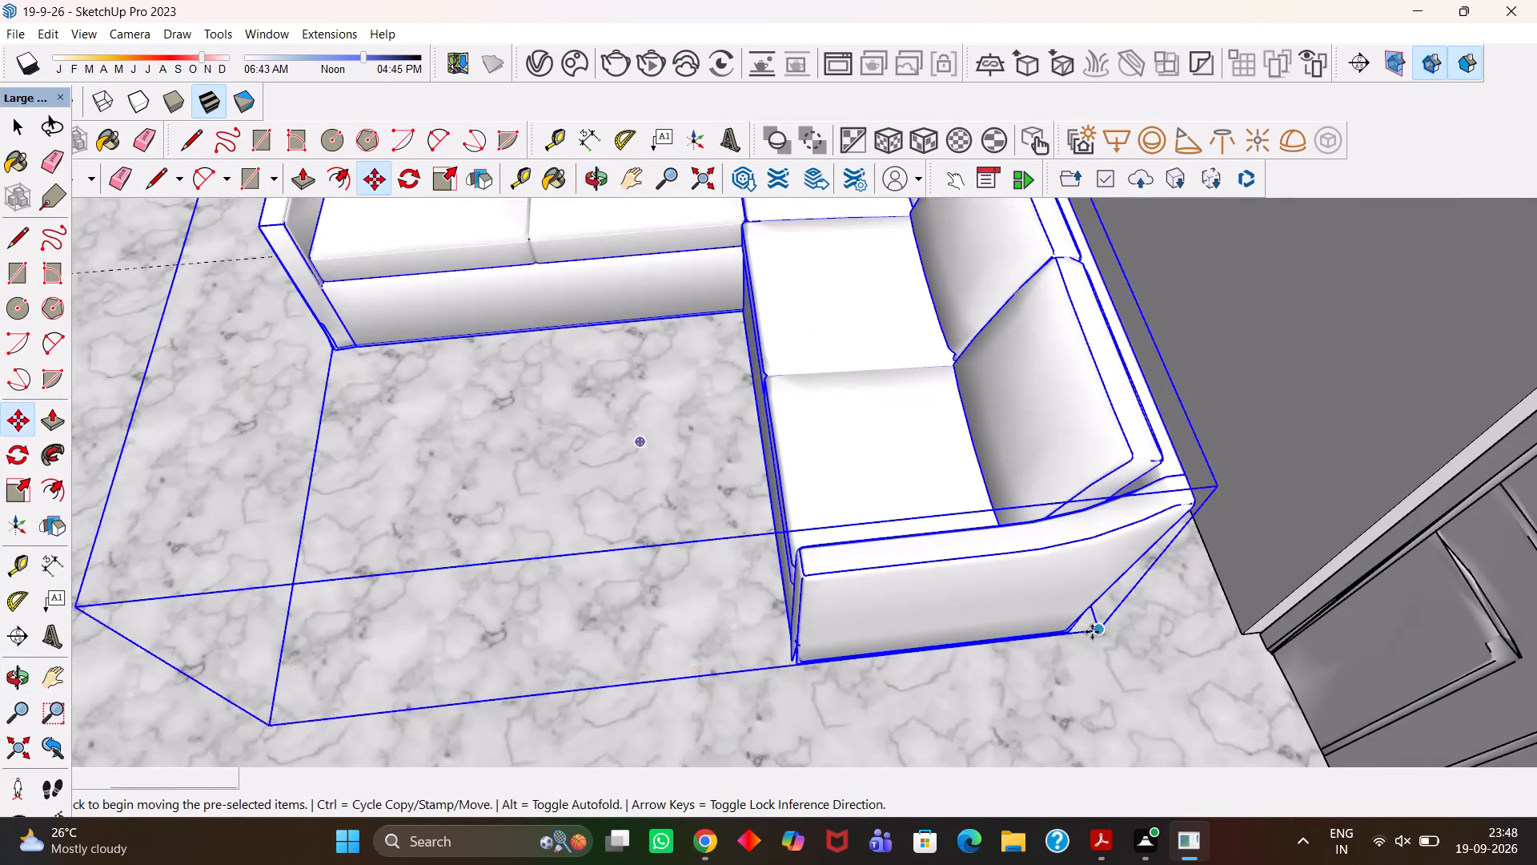
pyautogui.click(1102, 631)
pyautogui.click(1247, 631)
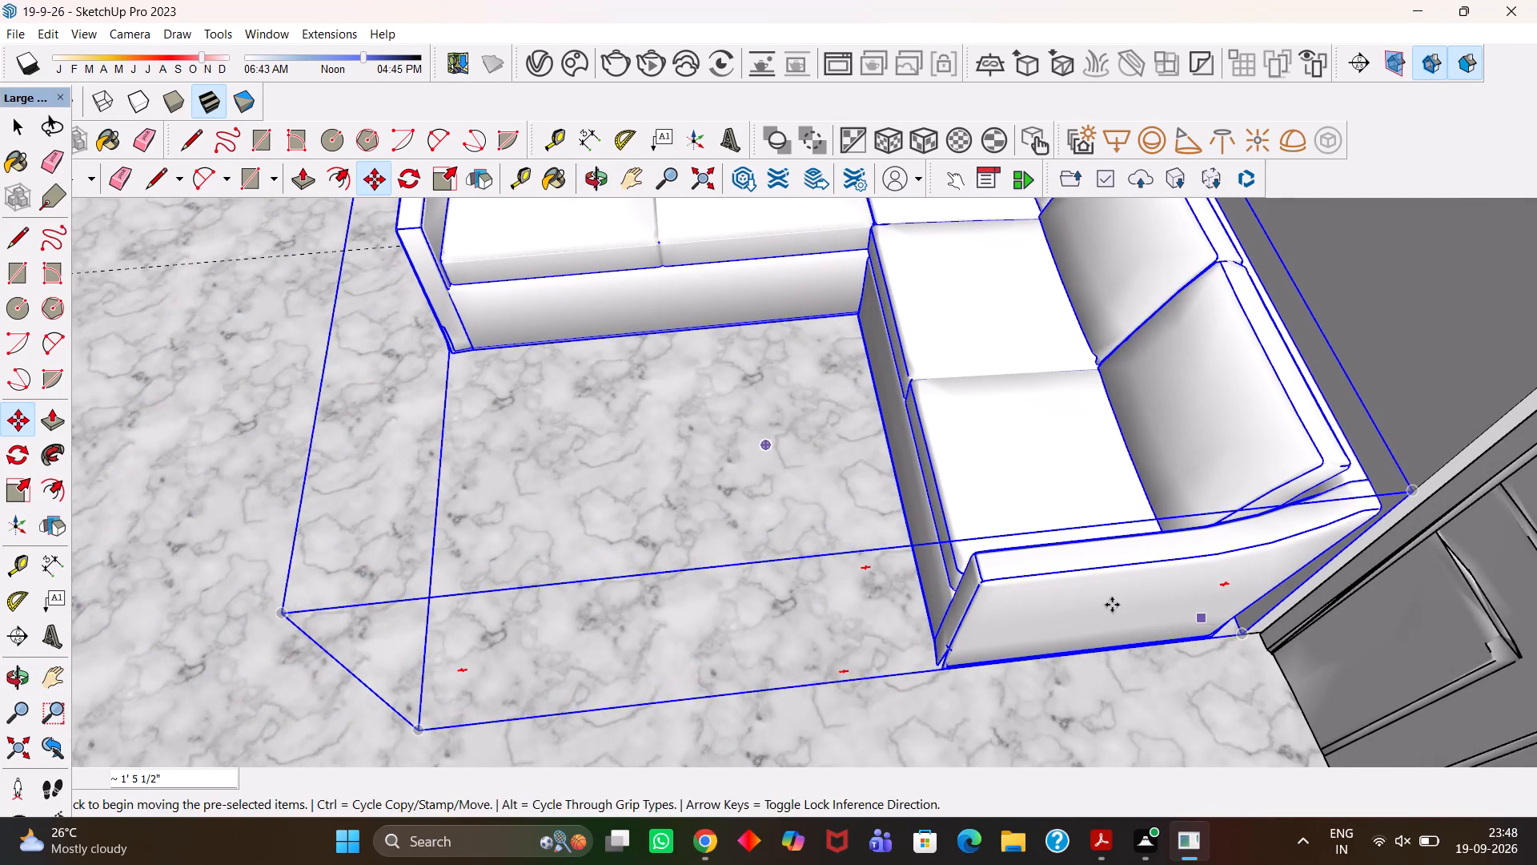
# Examine how the sectional sofa sits against the window wall and in the room corner.
pyautogui.scroll(-7, 1098, 603)
pyautogui.press('h')
pyautogui.moveTo(1002, 534); pyautogui.dragTo(1061, 597, button='middle')
pyautogui.scroll(1, 1061, 597)
pyautogui.press('h')
pyautogui.moveTo(948, 493); pyautogui.dragTo(957, 620)
pyautogui.moveTo(920, 497); pyautogui.dragTo(913, 585)
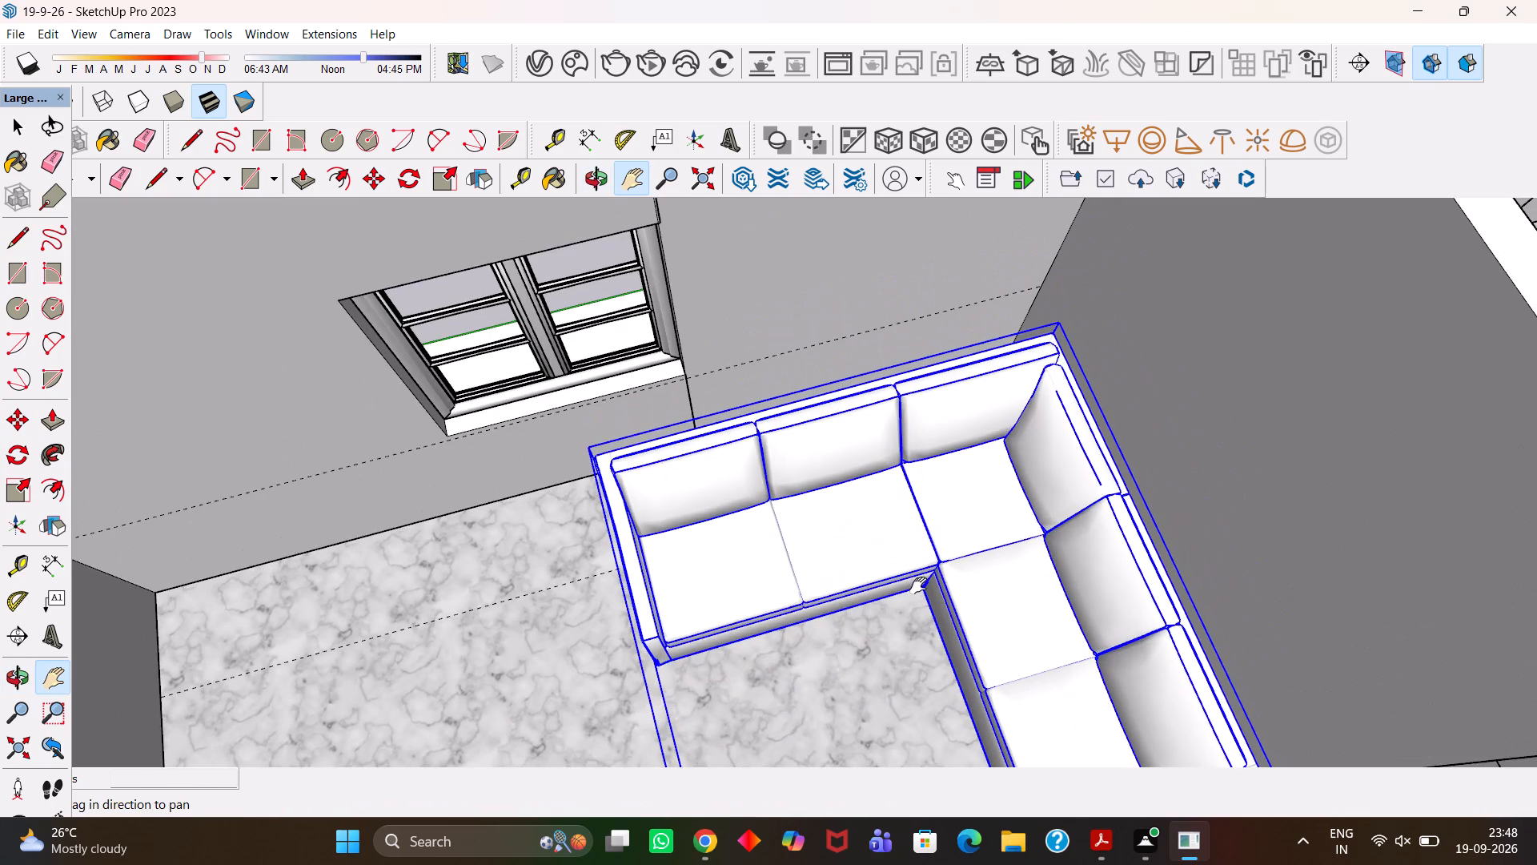
pyautogui.press('h')
pyautogui.scroll(3, 756, 462)
pyautogui.scroll(-8, 712, 464)
pyautogui.press('h')
pyautogui.moveTo(612, 486); pyautogui.dragTo(758, 479, button='middle')
pyautogui.scroll(4, 711, 489)
pyautogui.press('h')
pyautogui.moveTo(719, 479); pyautogui.dragTo(897, 488)
pyautogui.scroll(4, 796, 514)
pyautogui.moveTo(789, 526); pyautogui.dragTo(960, 445, button='middle')
pyautogui.scroll(1, 967, 444)
pyautogui.press('h')
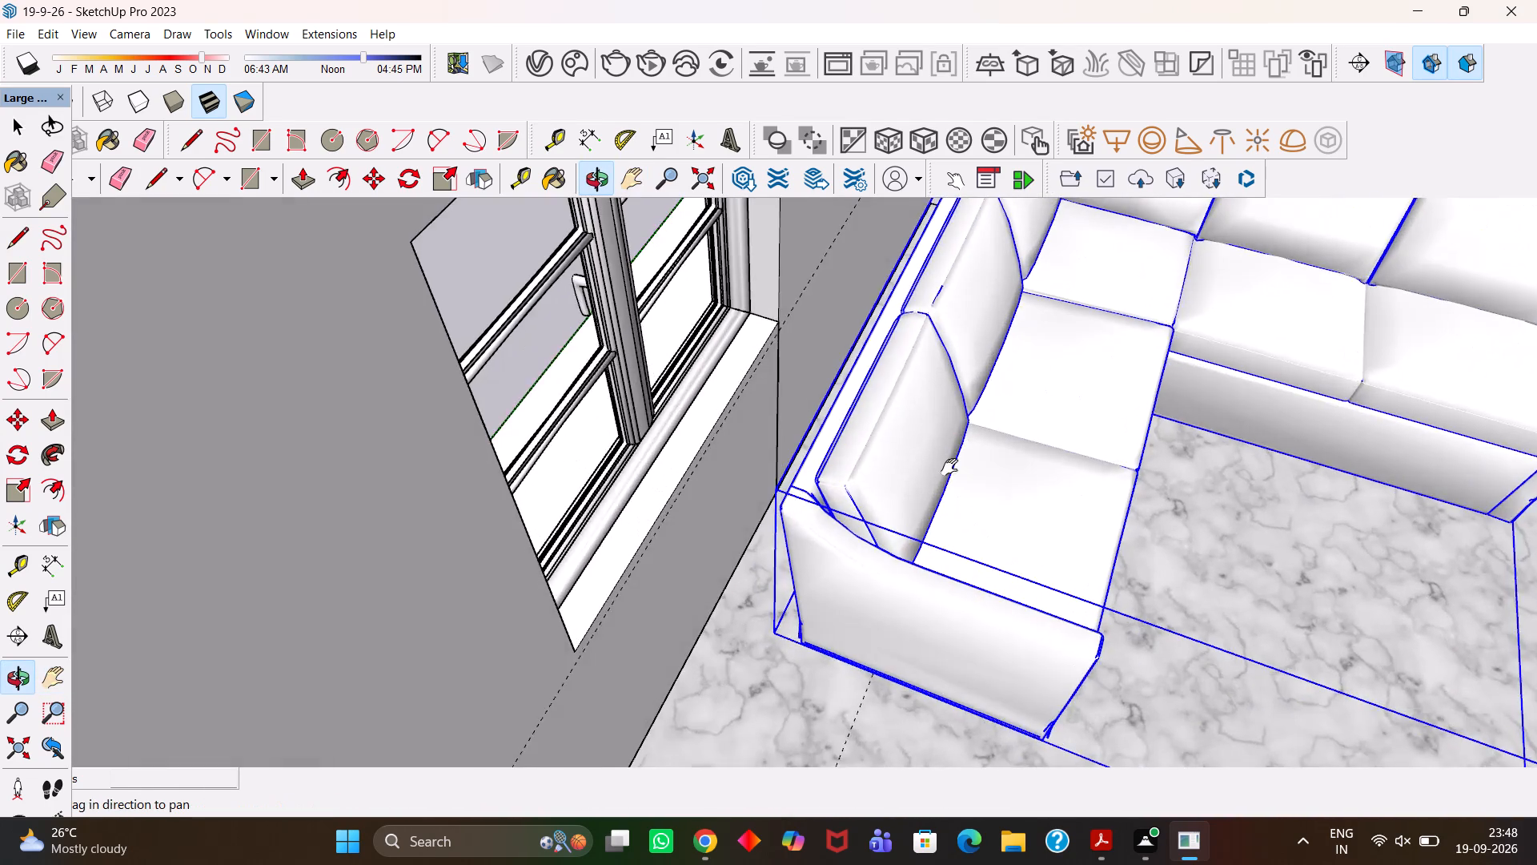
pyautogui.scroll(-7, 951, 465)
pyautogui.moveTo(1073, 388); pyautogui.dragTo(699, 543)
pyautogui.scroll(-4, 694, 525)
pyautogui.scroll(1, 722, 478)
pyautogui.moveTo(720, 479); pyautogui.dragTo(634, 543, button='middle')
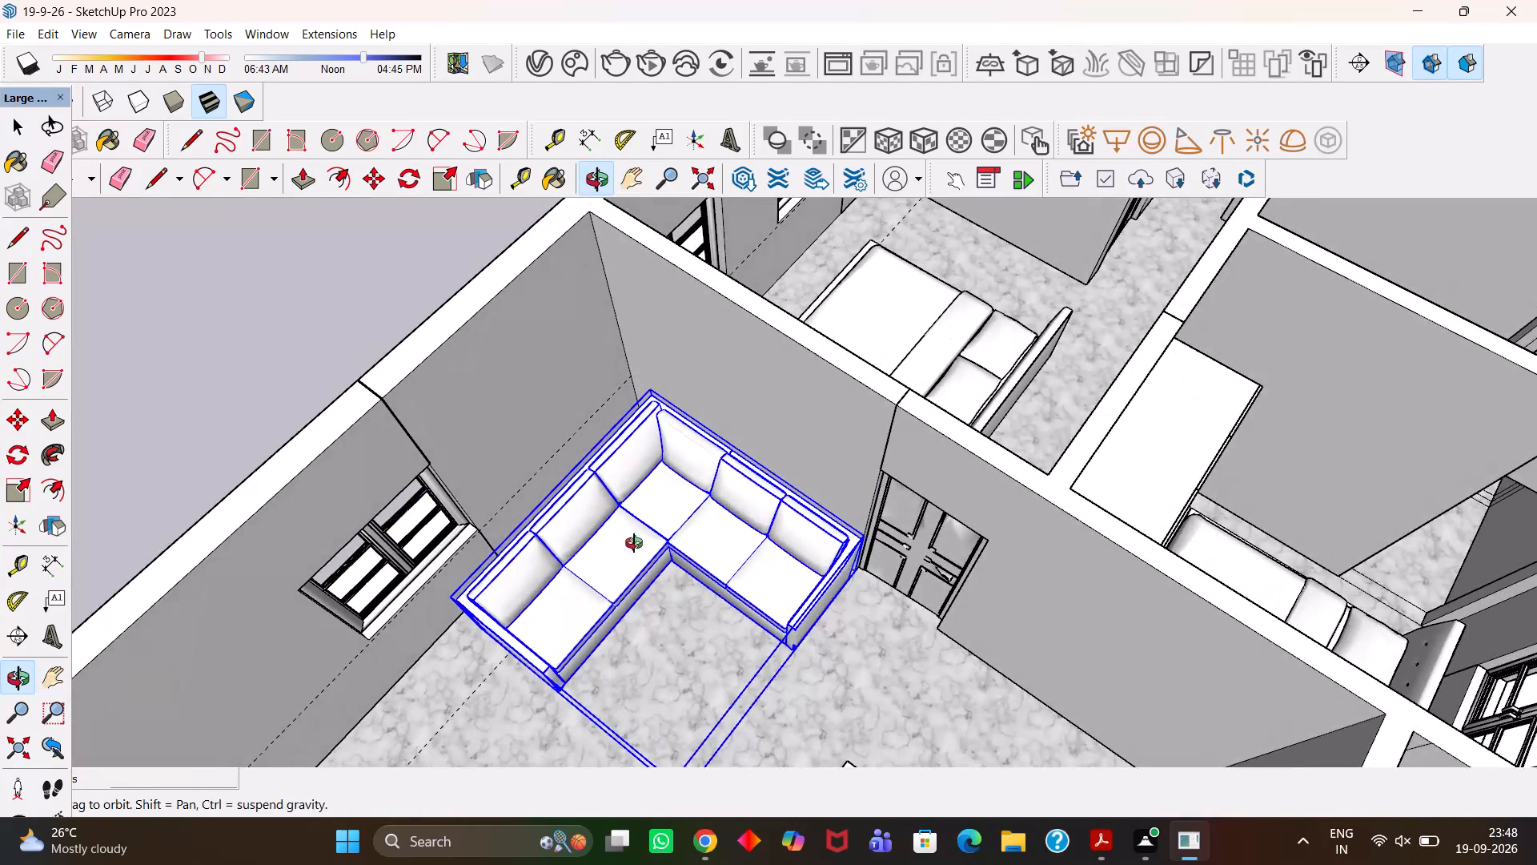
pyautogui.moveTo(634, 543); pyautogui.dragTo(596, 529, button='middle')
pyautogui.scroll(6, 683, 527)
pyautogui.scroll(-3, 693, 541)
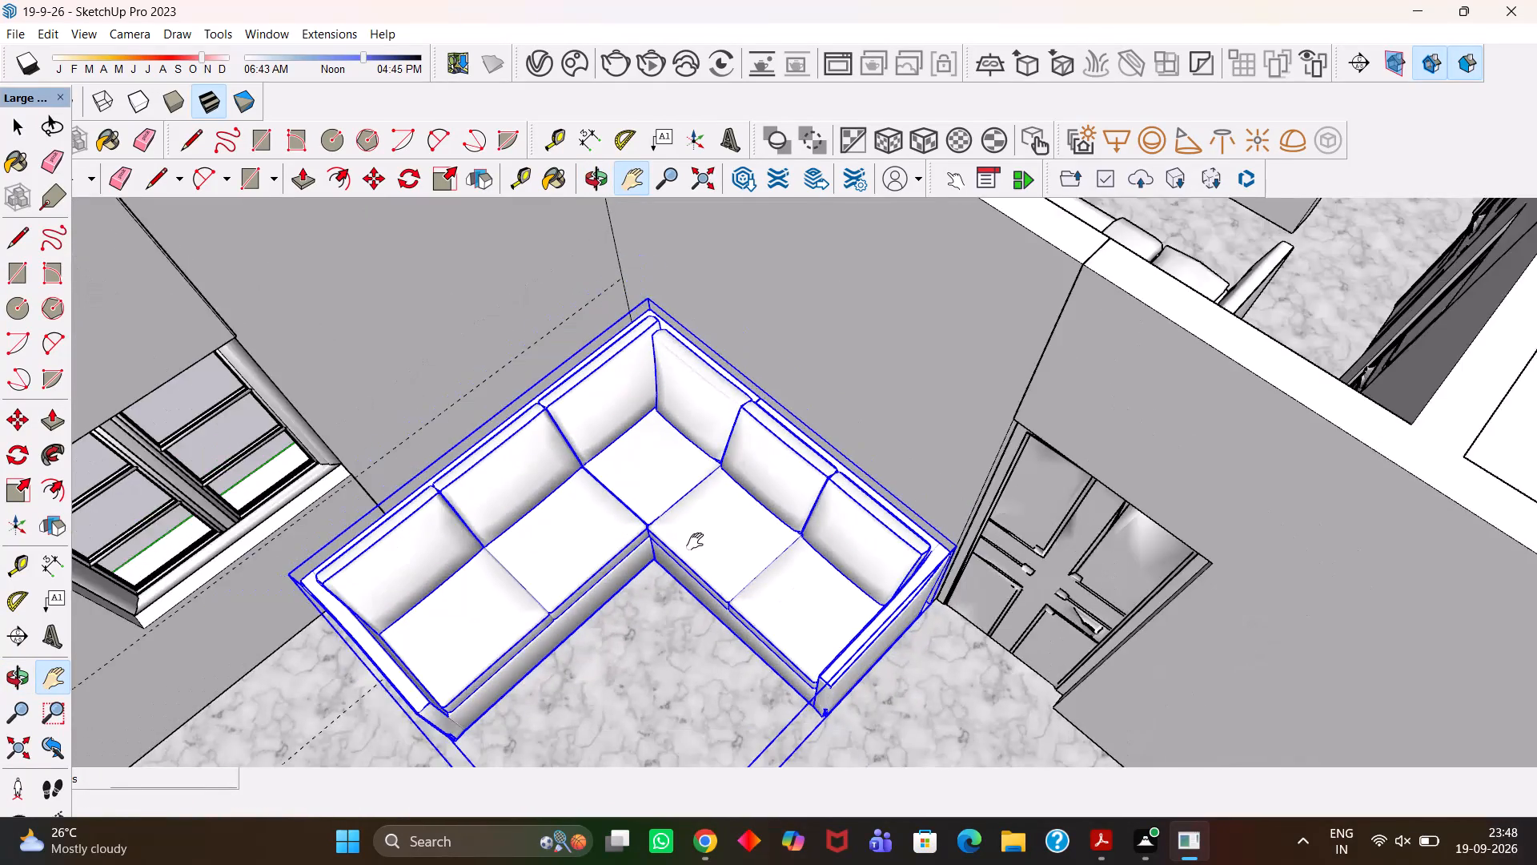
pyautogui.scroll(-3, 695, 541)
pyautogui.press('h')
pyautogui.moveTo(748, 560); pyautogui.dragTo(666, 580, button='middle')
pyautogui.scroll(2, 748, 561)
pyautogui.scroll(-2, 662, 580)
pyautogui.press('h')
pyautogui.moveTo(636, 581); pyautogui.dragTo(728, 489)
# Move the sectional sofa about 6" back from the wall with the door.
pyautogui.scroll(3, 748, 538)
pyautogui.moveTo(777, 569); pyautogui.dragTo(748, 568, button='middle')
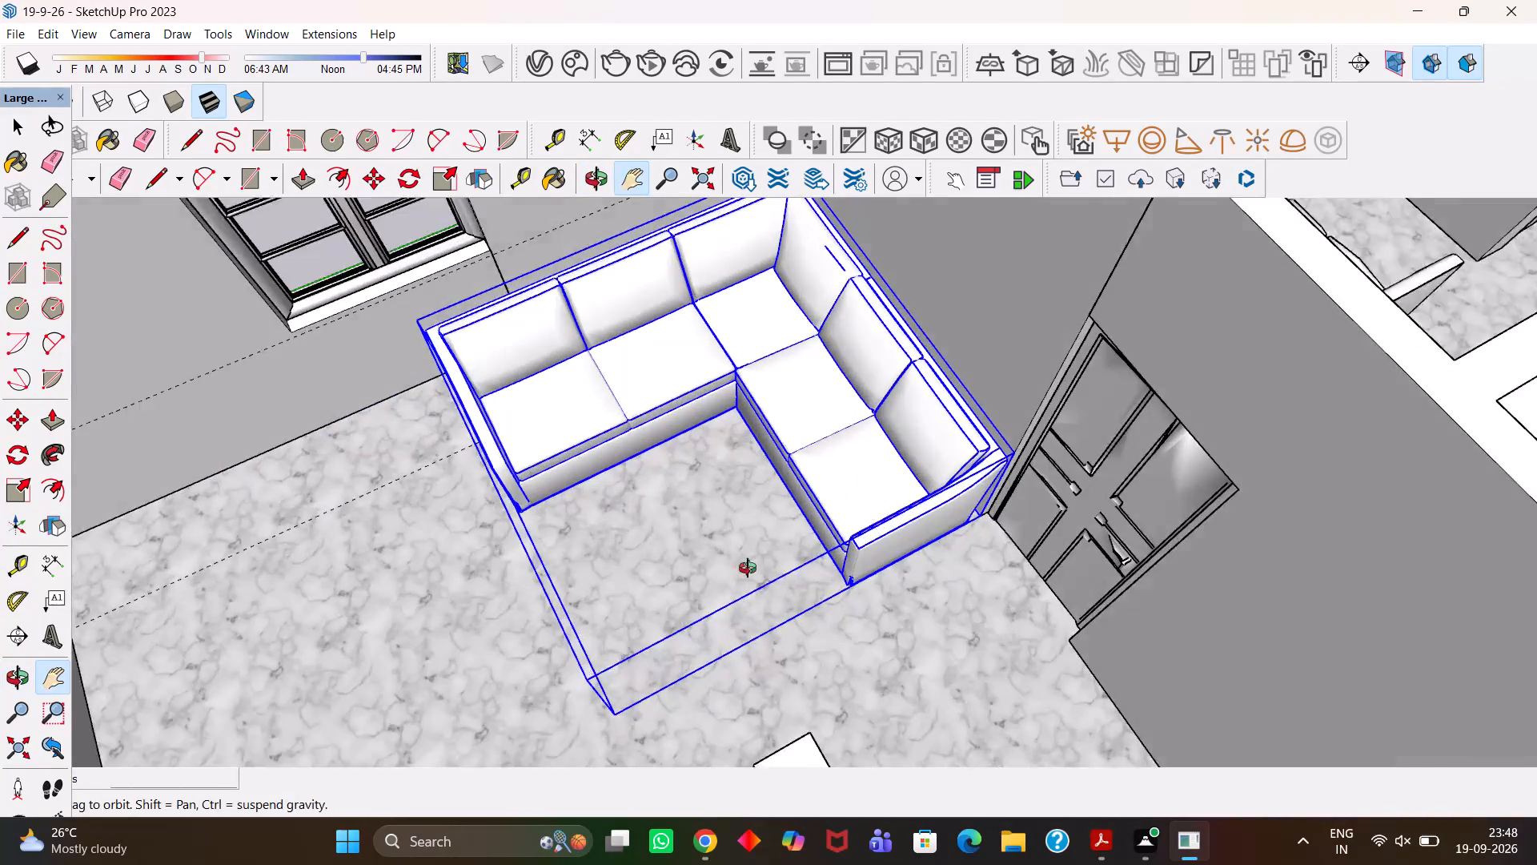
pyautogui.moveTo(748, 568); pyautogui.dragTo(728, 526, button='middle')
pyautogui.scroll(5, 728, 526)
pyautogui.moveTo(907, 577); pyautogui.dragTo(828, 568, button='middle')
pyautogui.scroll(1, 831, 569)
pyautogui.moveTo(961, 581); pyautogui.dragTo(746, 555)
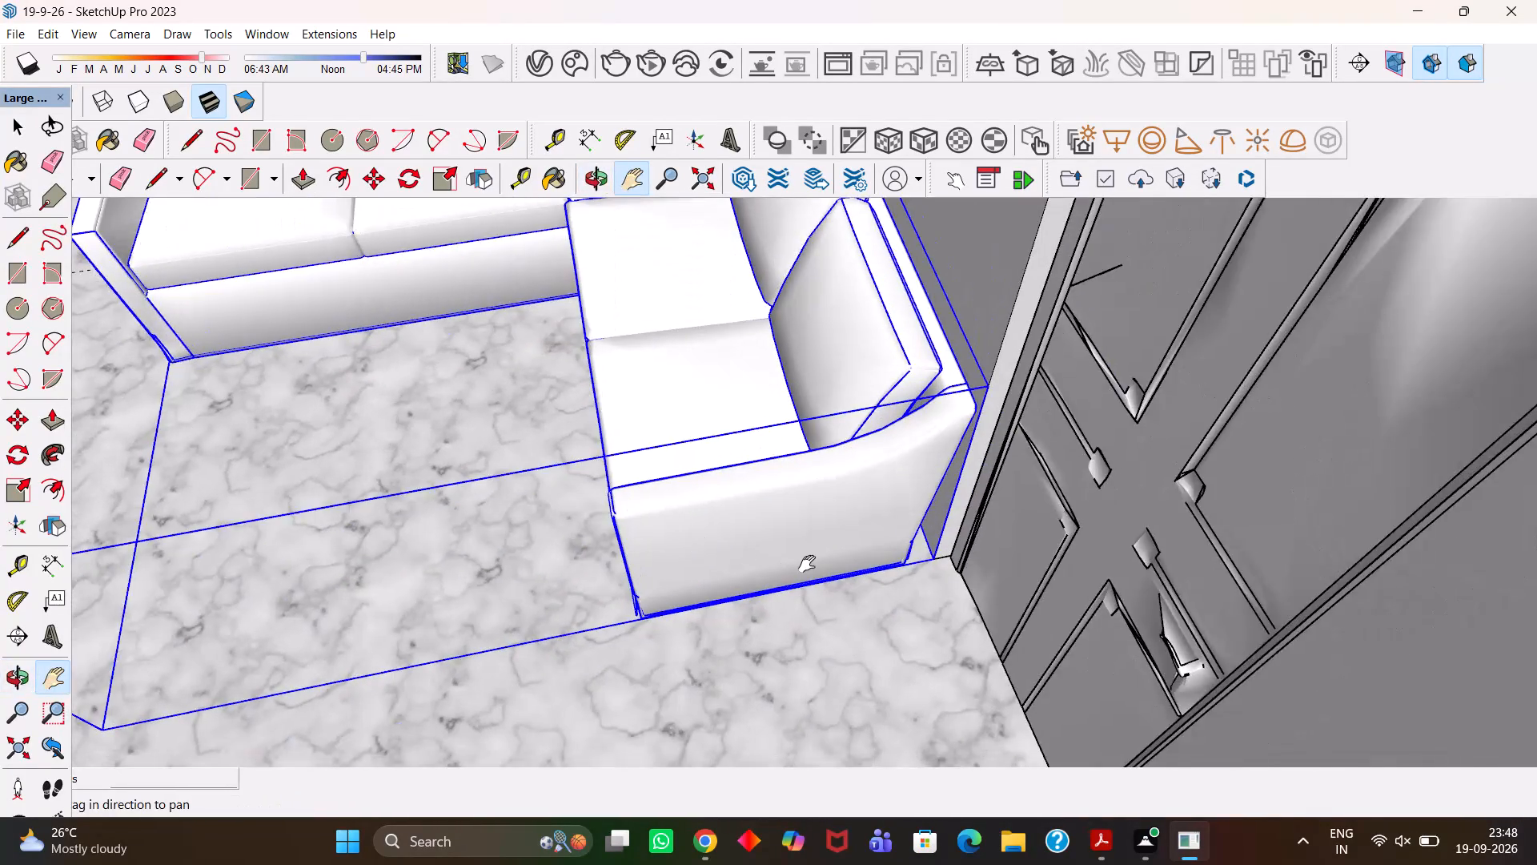
pyautogui.scroll(3, 807, 564)
pyautogui.moveTo(854, 591); pyautogui.dragTo(837, 583, button='middle')
pyautogui.scroll(2, 824, 583)
pyautogui.press('m')
pyautogui.click(1011, 566)
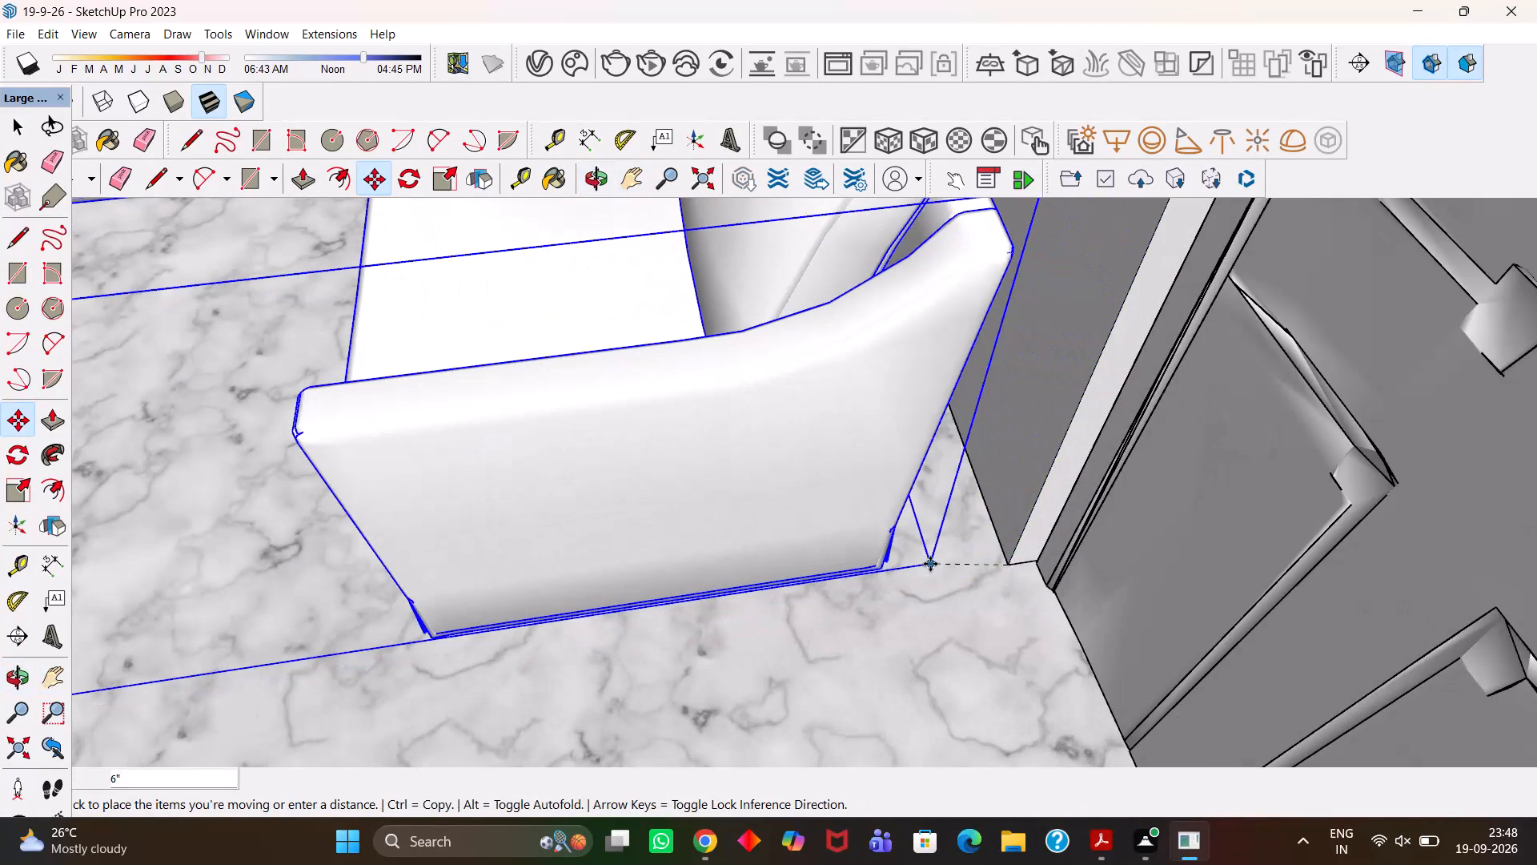
pyautogui.click(929, 571)
# Check the sectional sofa's clearance from the door-side wall and its overall position in the room.
pyautogui.press('h')
pyautogui.scroll(-7, 915, 573)
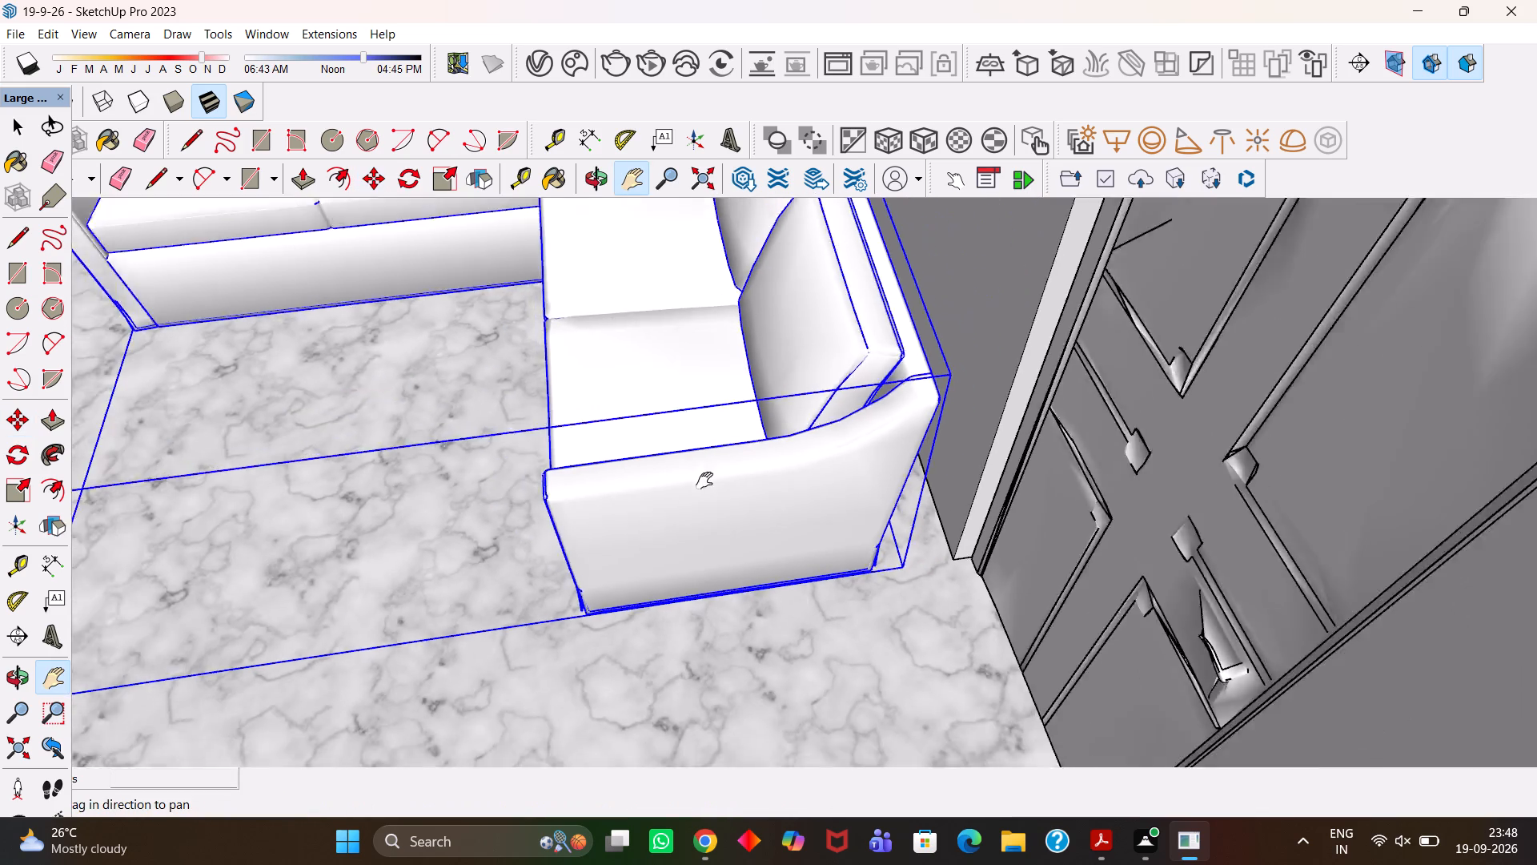
pyautogui.scroll(-2, 704, 481)
pyautogui.scroll(1, 680, 457)
pyautogui.moveTo(719, 502); pyautogui.dragTo(725, 518, button='middle')
pyautogui.scroll(-2, 726, 520)
pyautogui.press('h')
pyautogui.moveTo(616, 414); pyautogui.dragTo(739, 449)
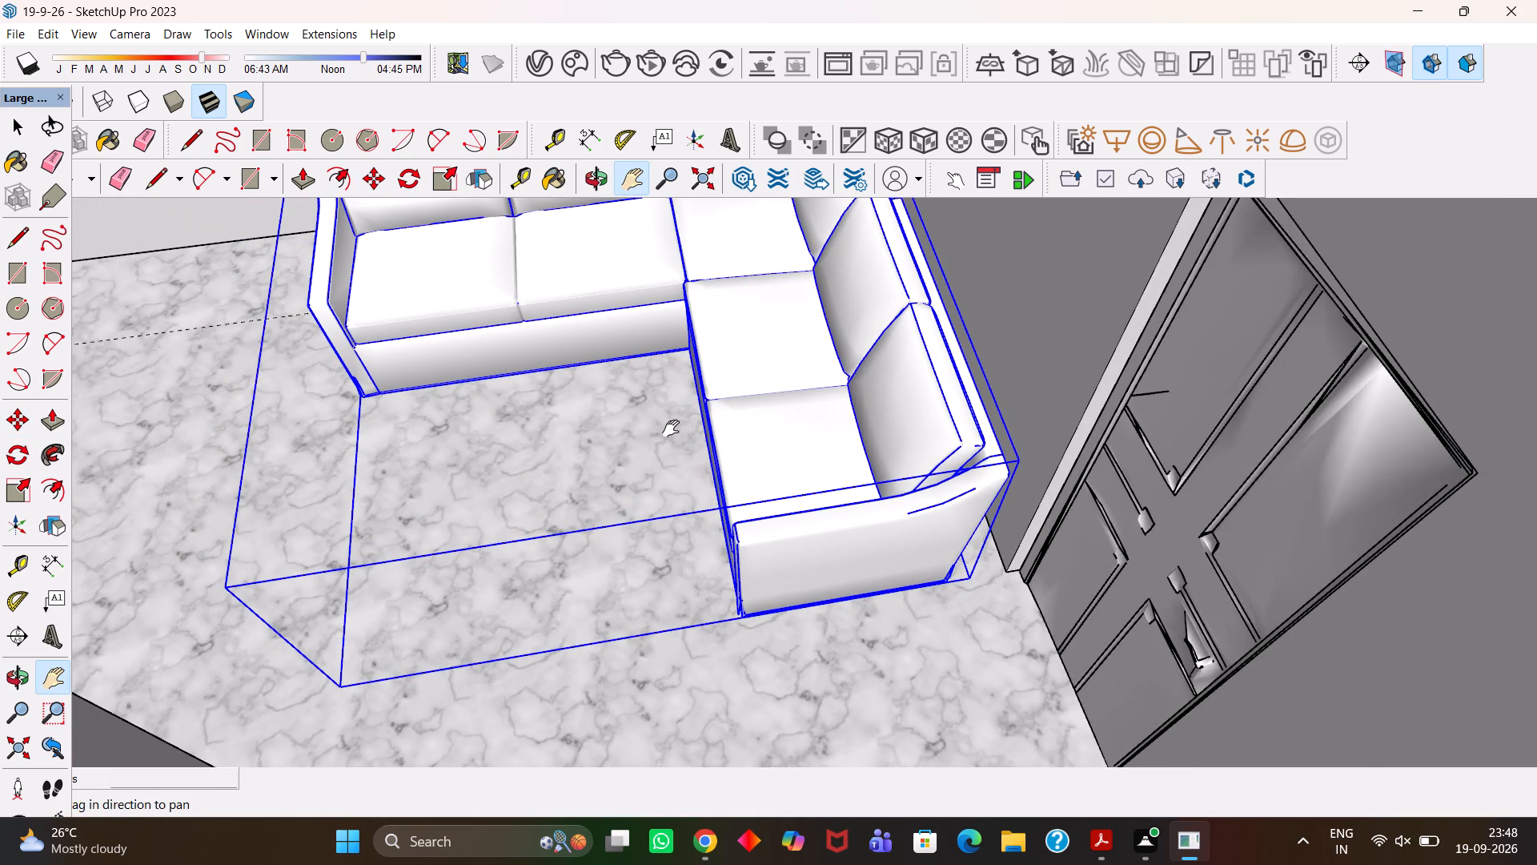
pyautogui.scroll(-4, 667, 437)
pyautogui.press('h')
pyautogui.moveTo(619, 473); pyautogui.dragTo(721, 551, button='middle')
pyautogui.scroll(1, 721, 551)
pyautogui.press('h')
pyautogui.moveTo(625, 500); pyautogui.dragTo(891, 545)
pyautogui.moveTo(684, 504); pyautogui.dragTo(801, 532)
pyautogui.press('h')
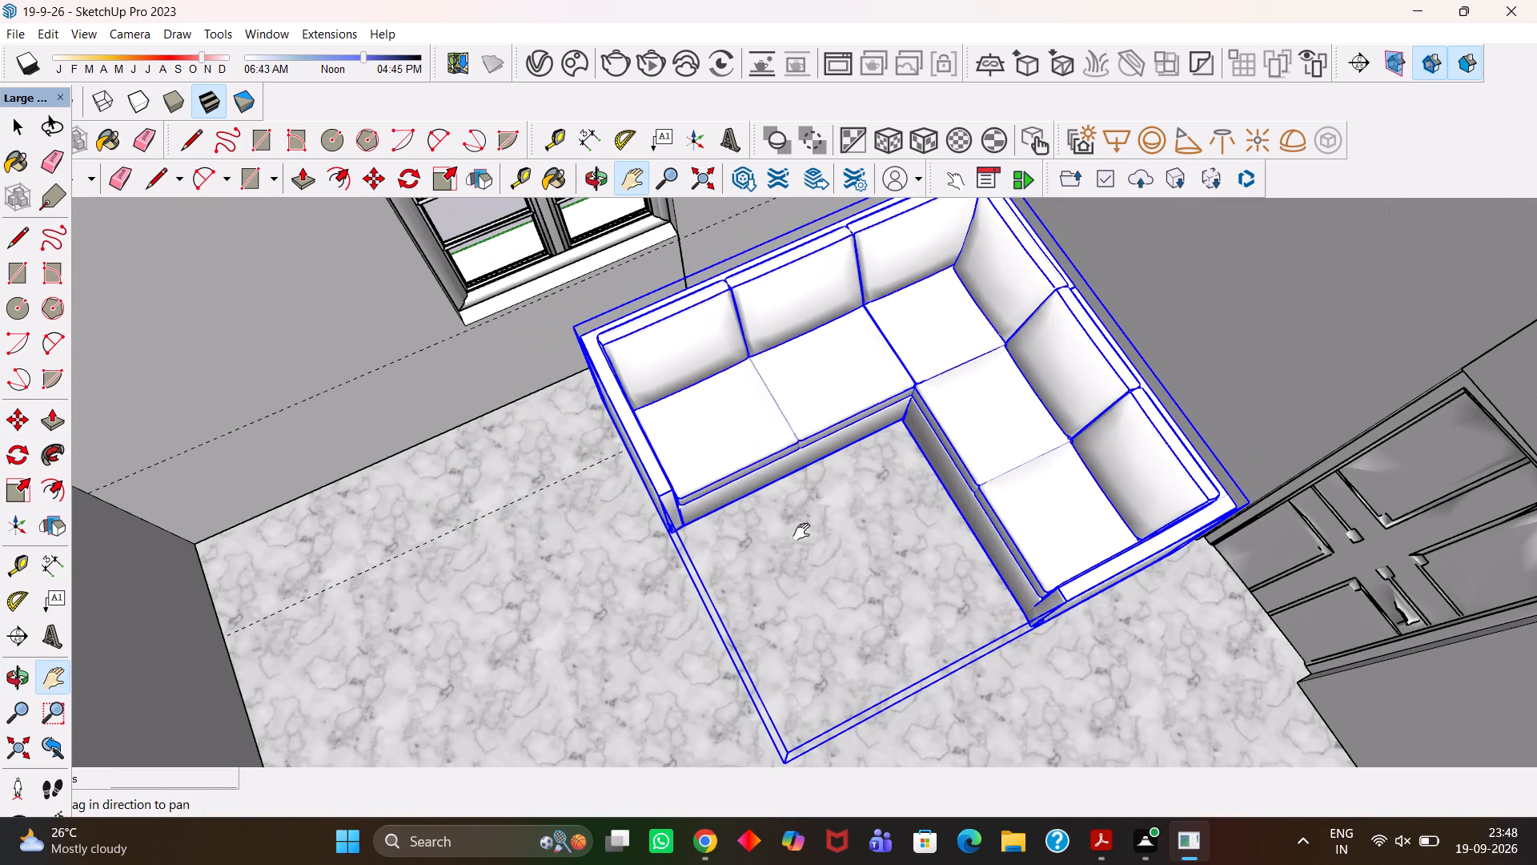
pyautogui.scroll(-3, 801, 532)
pyautogui.scroll(3, 792, 537)
# Save the model.
pyautogui.hotkey('ctrl', 's')
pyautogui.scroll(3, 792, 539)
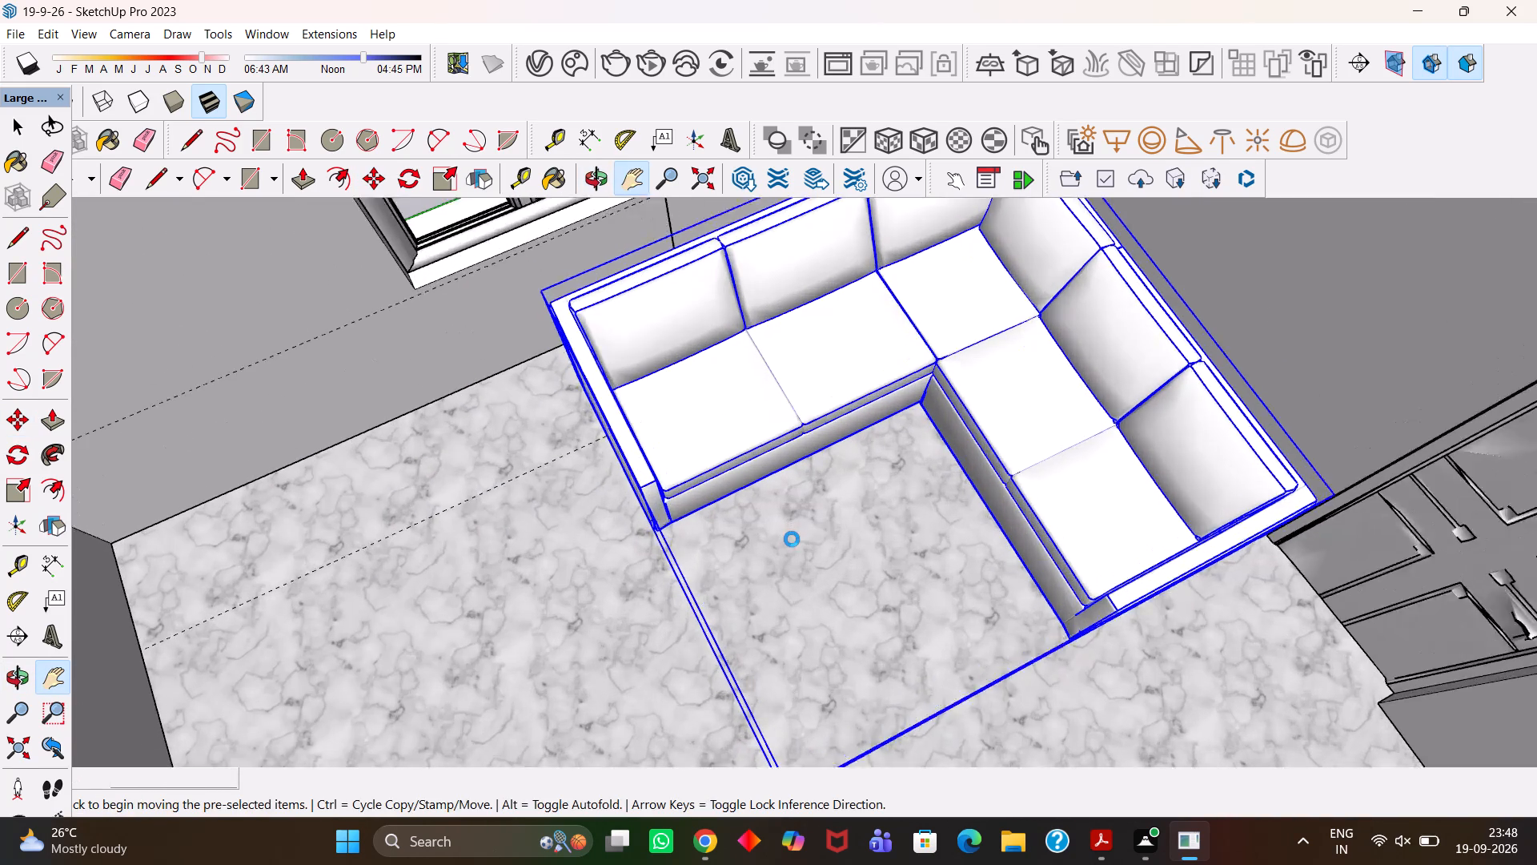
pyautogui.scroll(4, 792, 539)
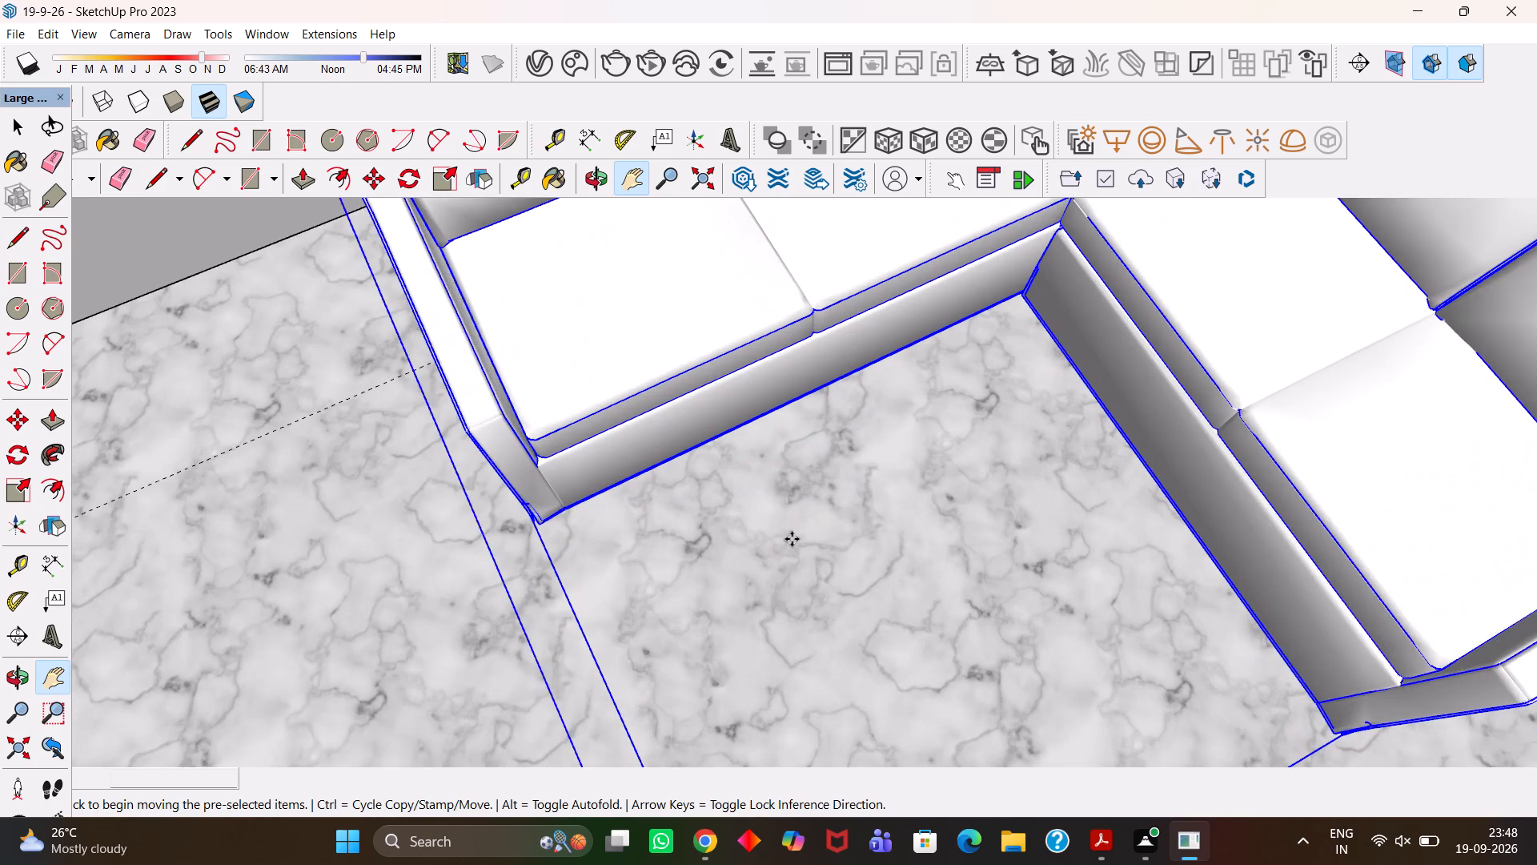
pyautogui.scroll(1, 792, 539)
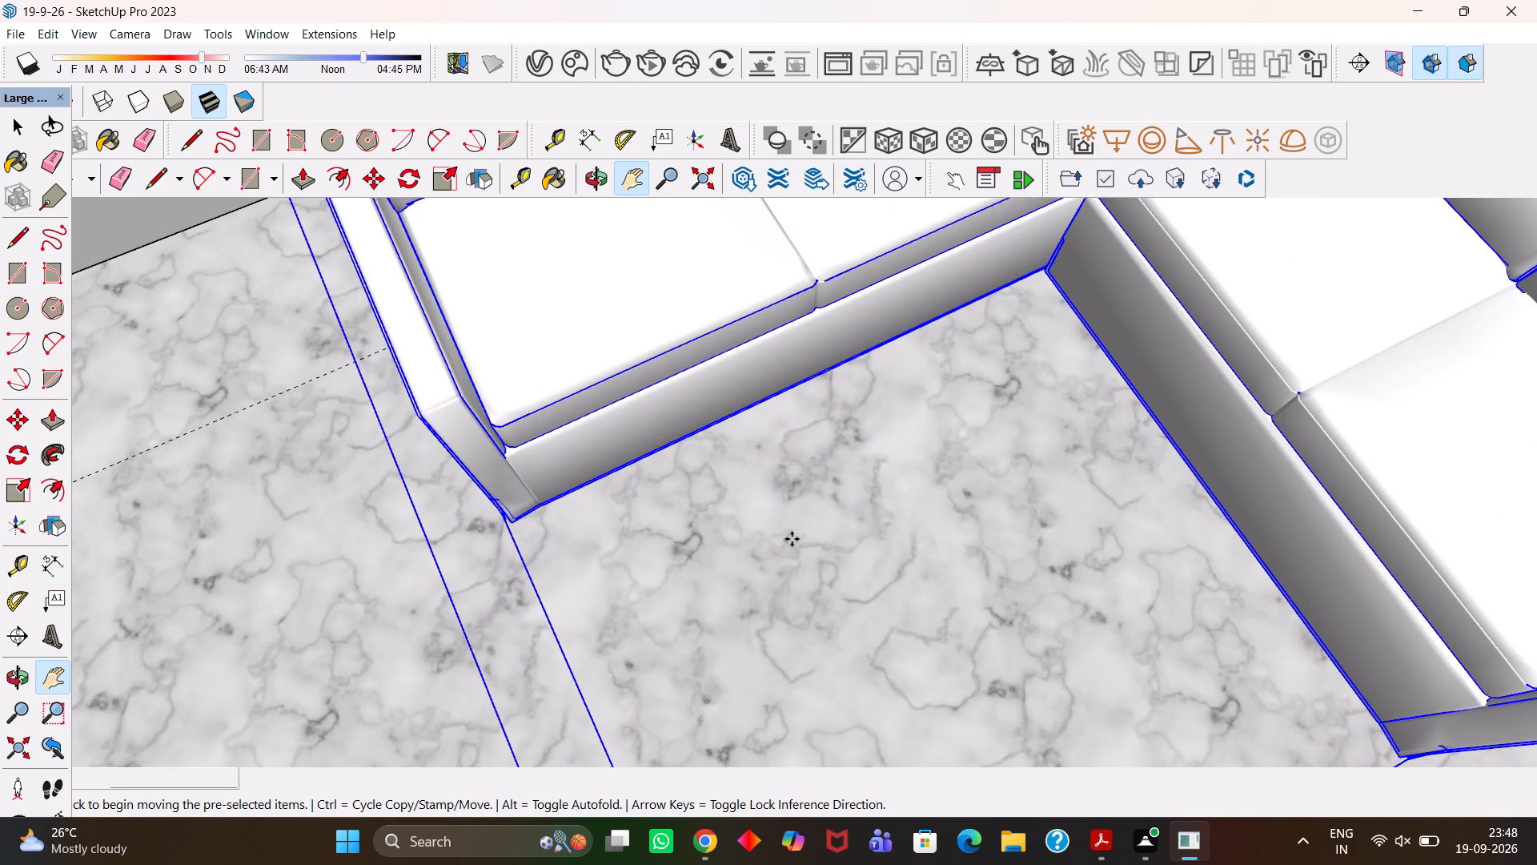
# Deselect the sectional sofa and examine its placement in the large room from an overall view of the house.
pyautogui.scroll(3, 792, 540)
pyautogui.press('h')
pyautogui.scroll(-9, 792, 540)
pyautogui.press('h')
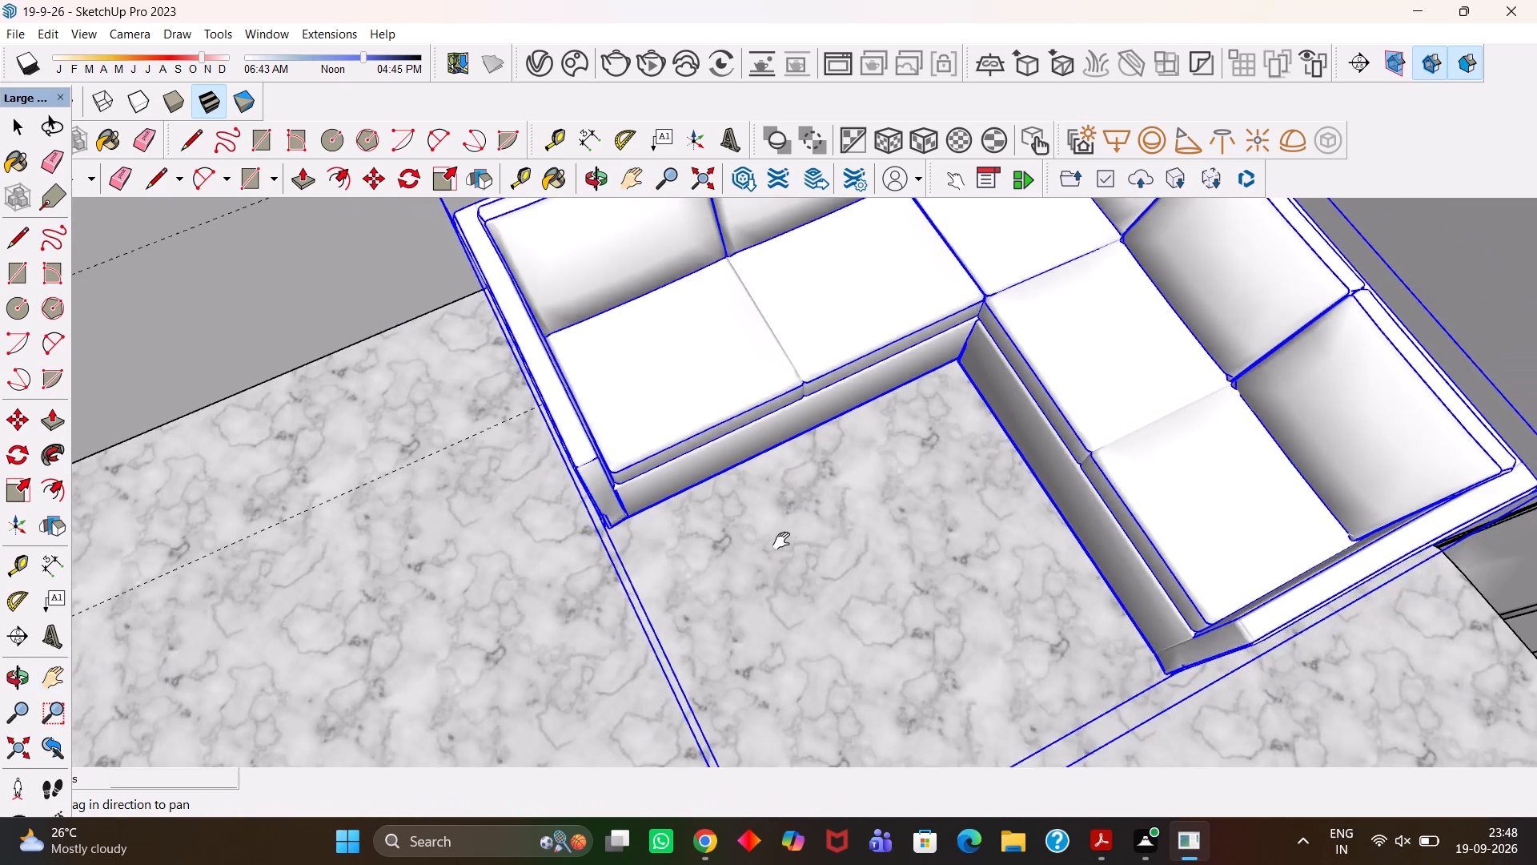
pyautogui.scroll(-8, 781, 541)
pyautogui.press('h')
pyautogui.moveTo(800, 546); pyautogui.dragTo(764, 483, button='middle')
pyautogui.scroll(-13, 764, 483)
pyautogui.press('h')
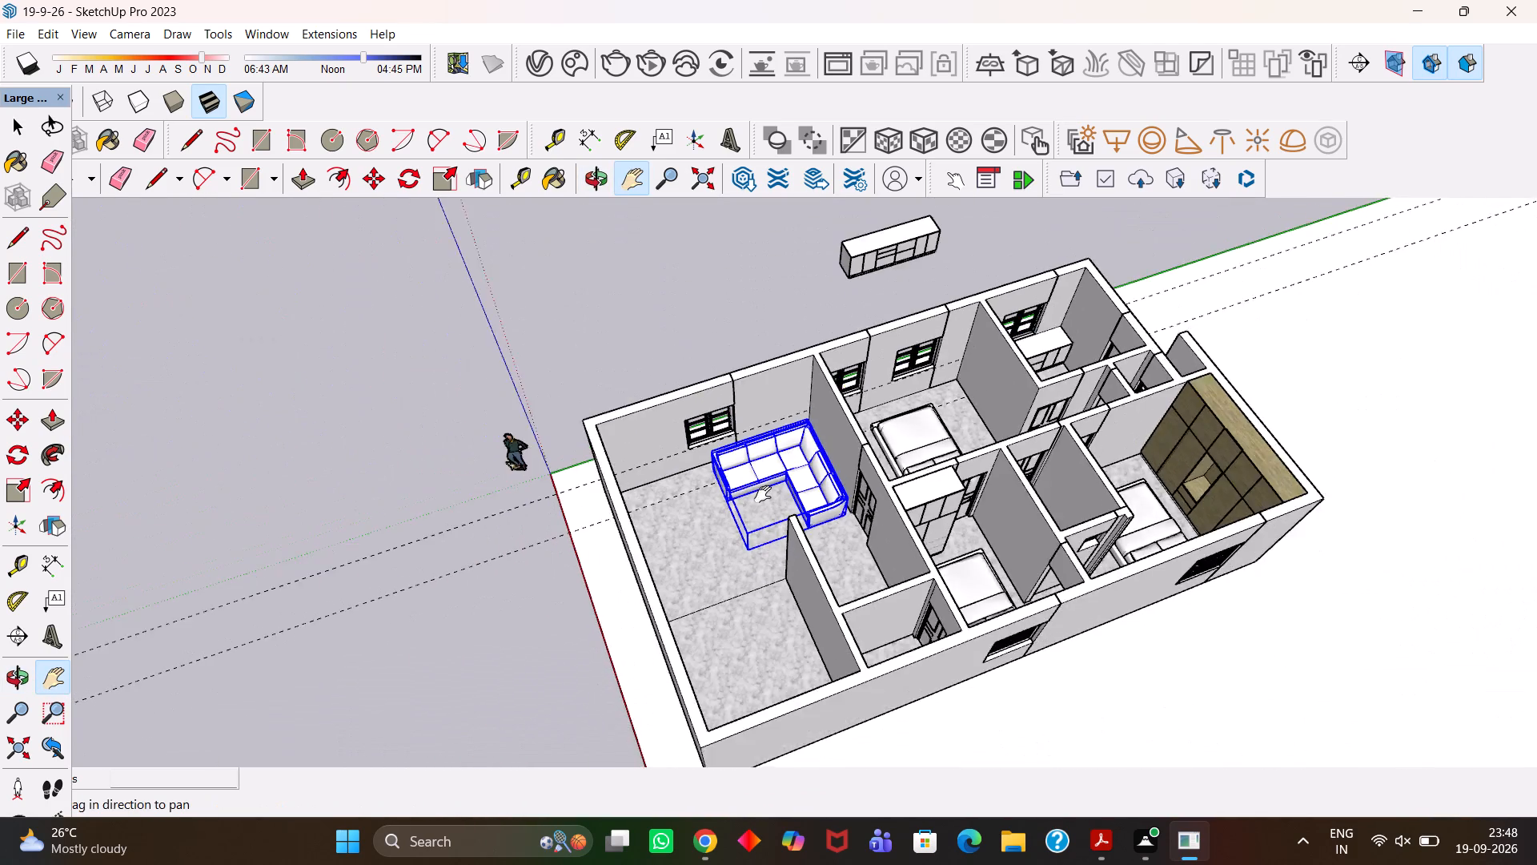
pyautogui.moveTo(763, 494); pyautogui.dragTo(708, 469, button='middle')
pyautogui.scroll(-1, 708, 469)
pyautogui.press('space')
pyautogui.click(707, 352)
pyautogui.scroll(9, 791, 483)
pyautogui.scroll(-3, 774, 477)
# Erase the two dashed guide lines that run across the house beside the sectional sofa.
pyautogui.press('h')
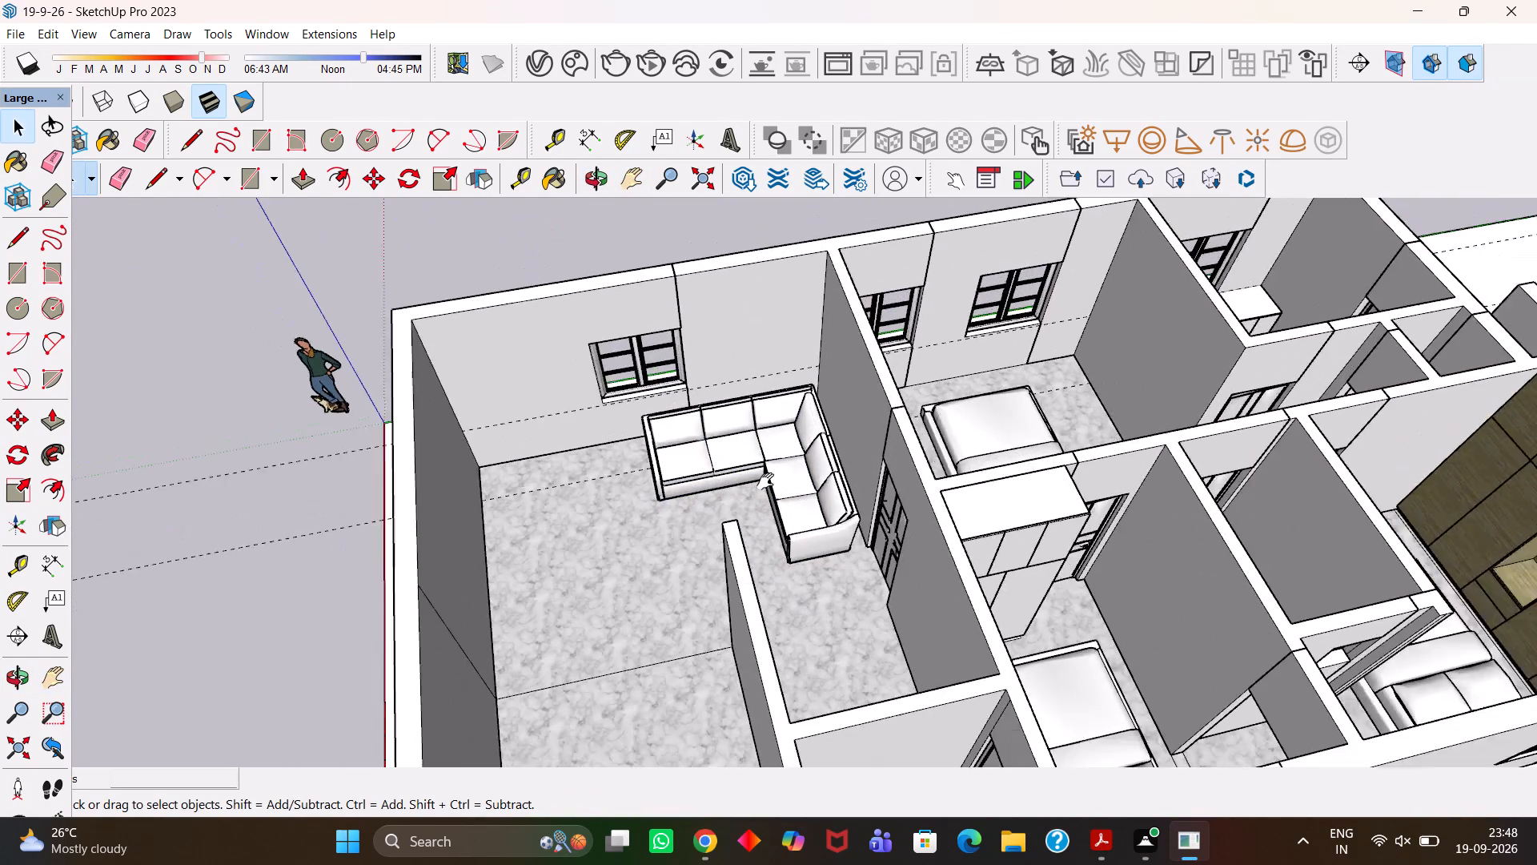
pyautogui.scroll(-1, 765, 481)
pyautogui.scroll(4, 732, 478)
pyautogui.moveTo(732, 478); pyautogui.dragTo(722, 493, button='middle')
pyautogui.scroll(-4, 722, 493)
pyautogui.moveTo(688, 497); pyautogui.dragTo(806, 493)
pyautogui.scroll(-4, 799, 490)
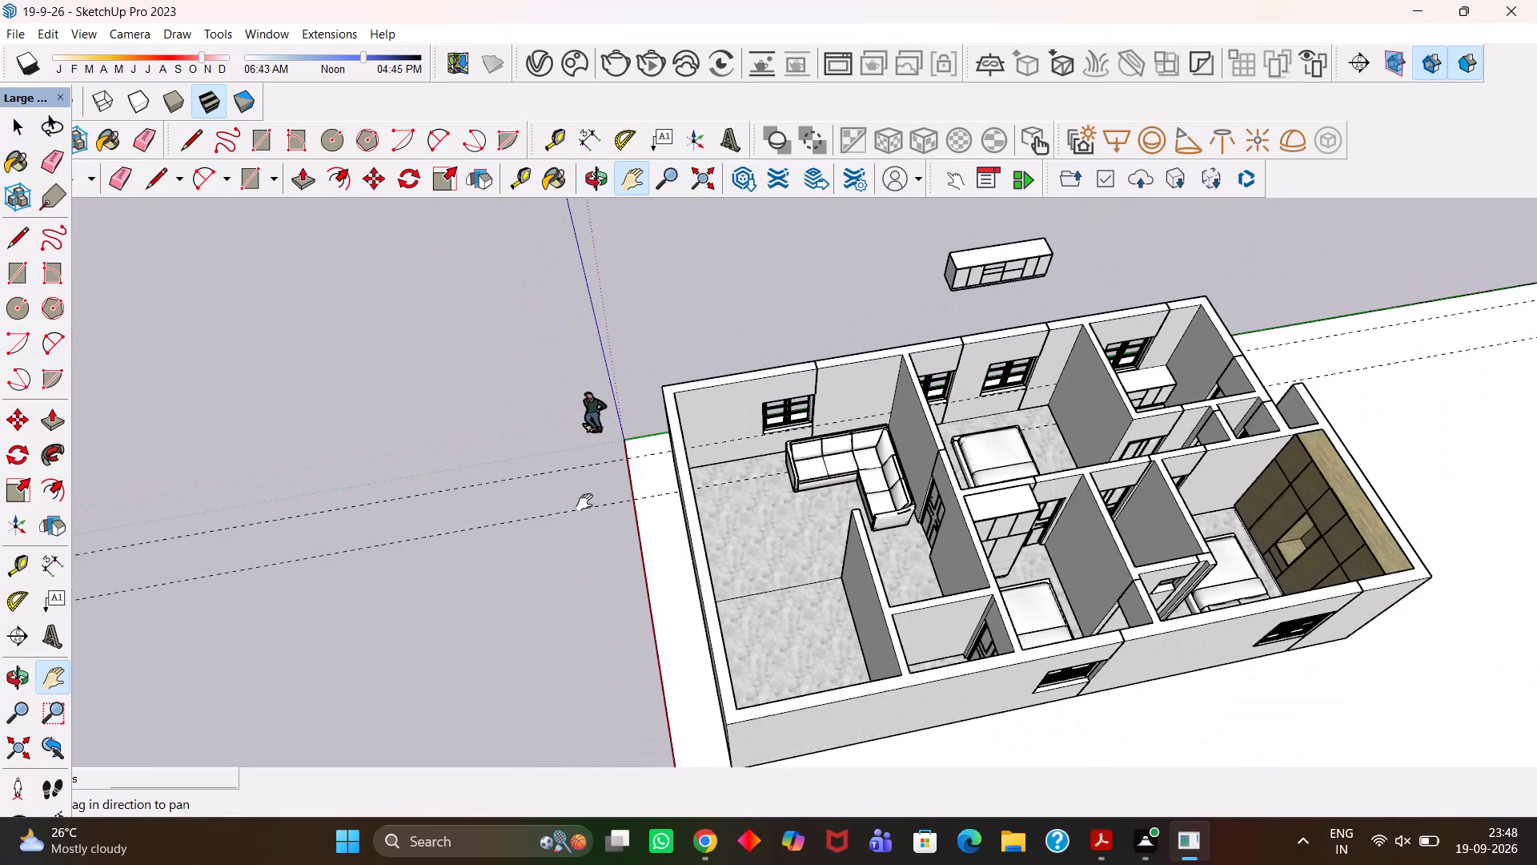
pyautogui.moveTo(574, 506); pyautogui.dragTo(680, 510)
pyautogui.scroll(2, 663, 513)
pyautogui.press('e')
pyautogui.moveTo(619, 507); pyautogui.dragTo(608, 545)
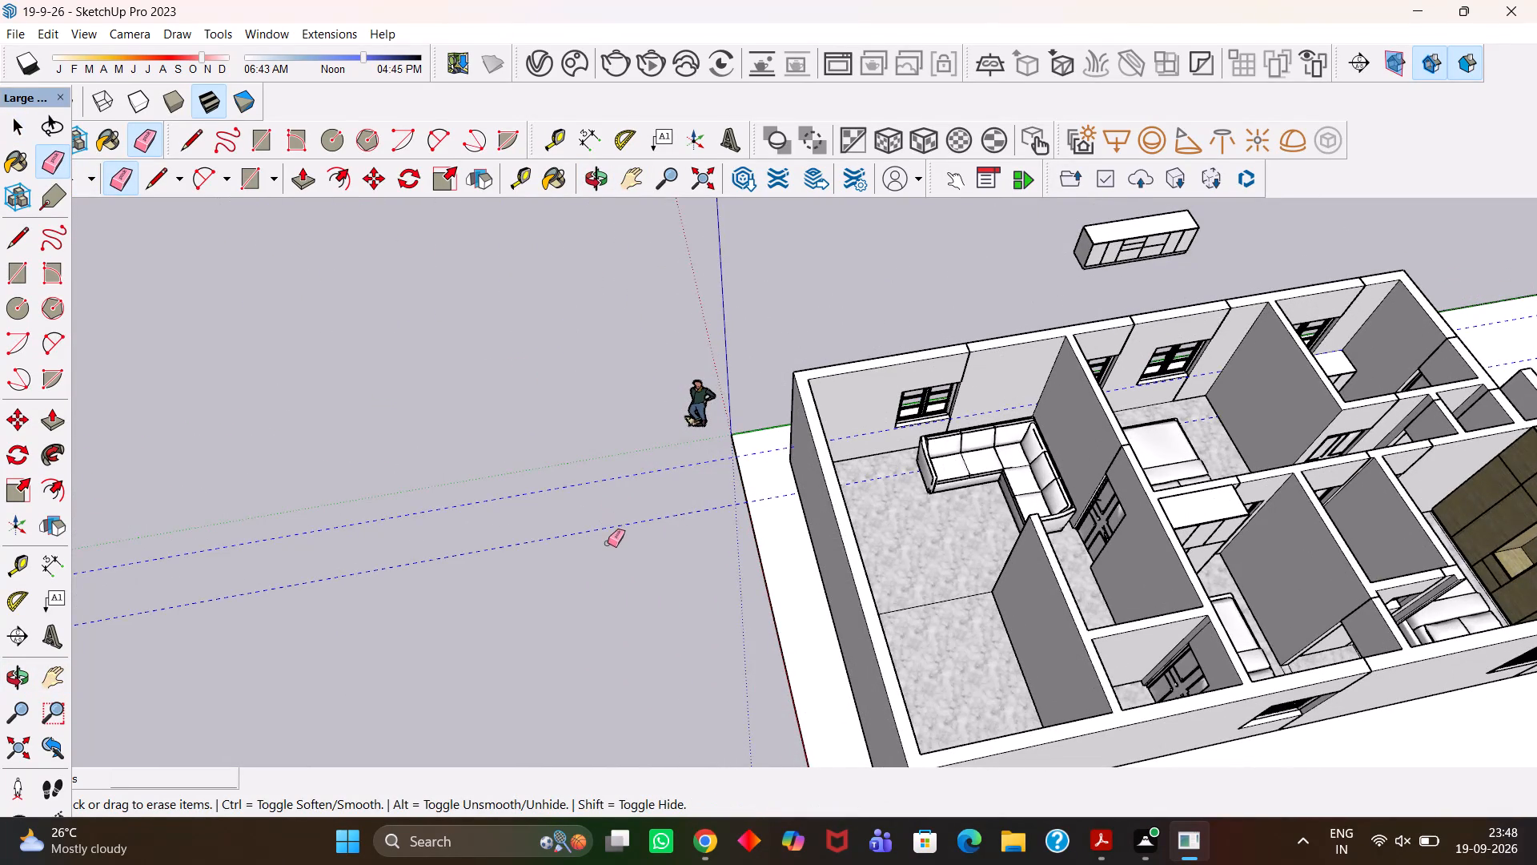
# Save the model.
pyautogui.scroll(-7, 605, 526)
pyautogui.hotkey('ctrl', 's')
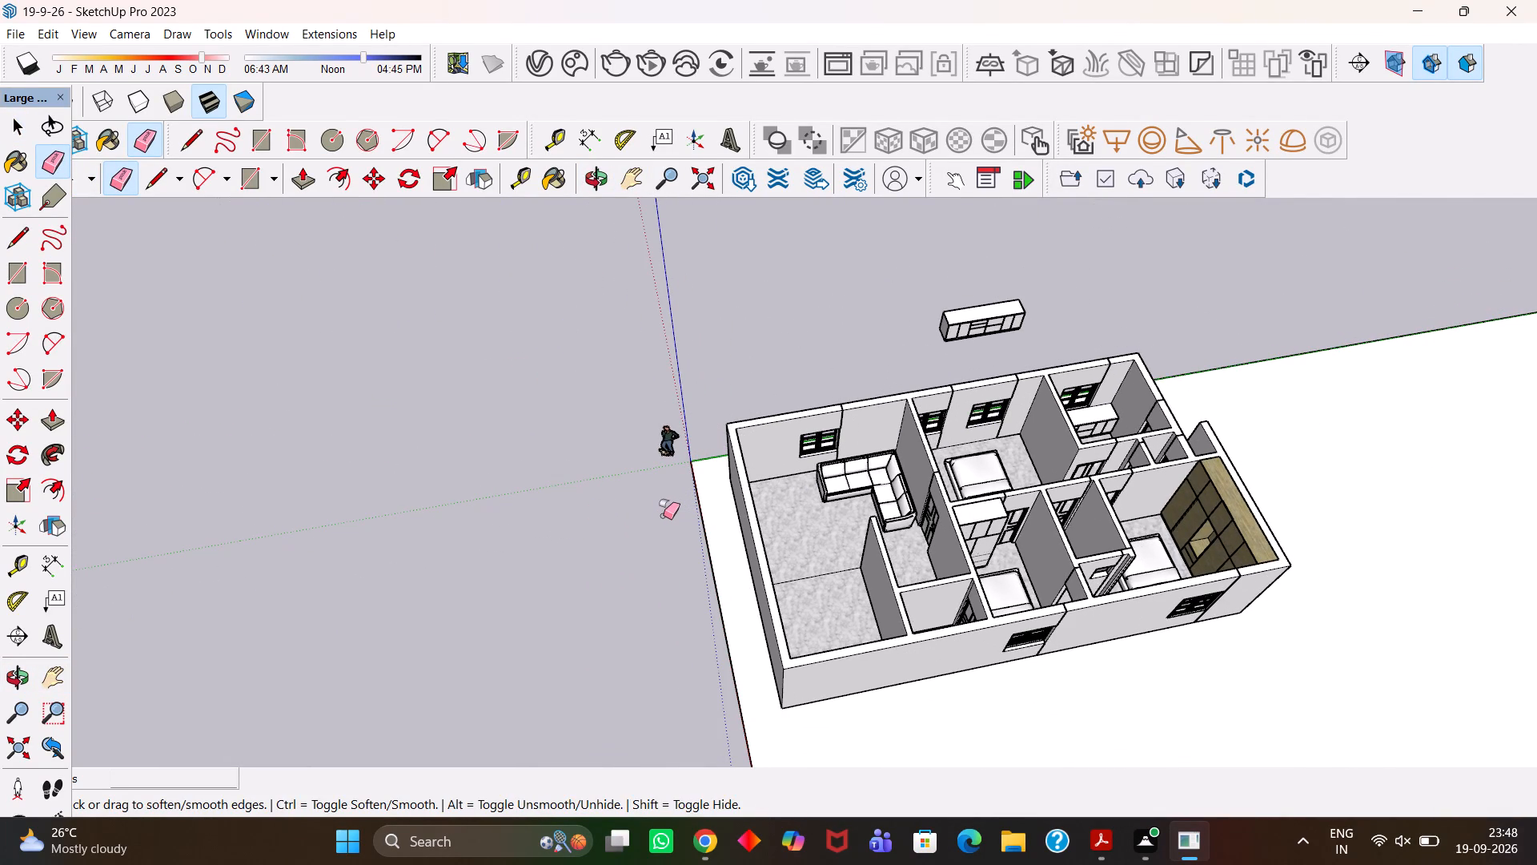
# Examine the whole house and its position on the site plot.
pyautogui.press('h')
pyautogui.scroll(-4, 664, 521)
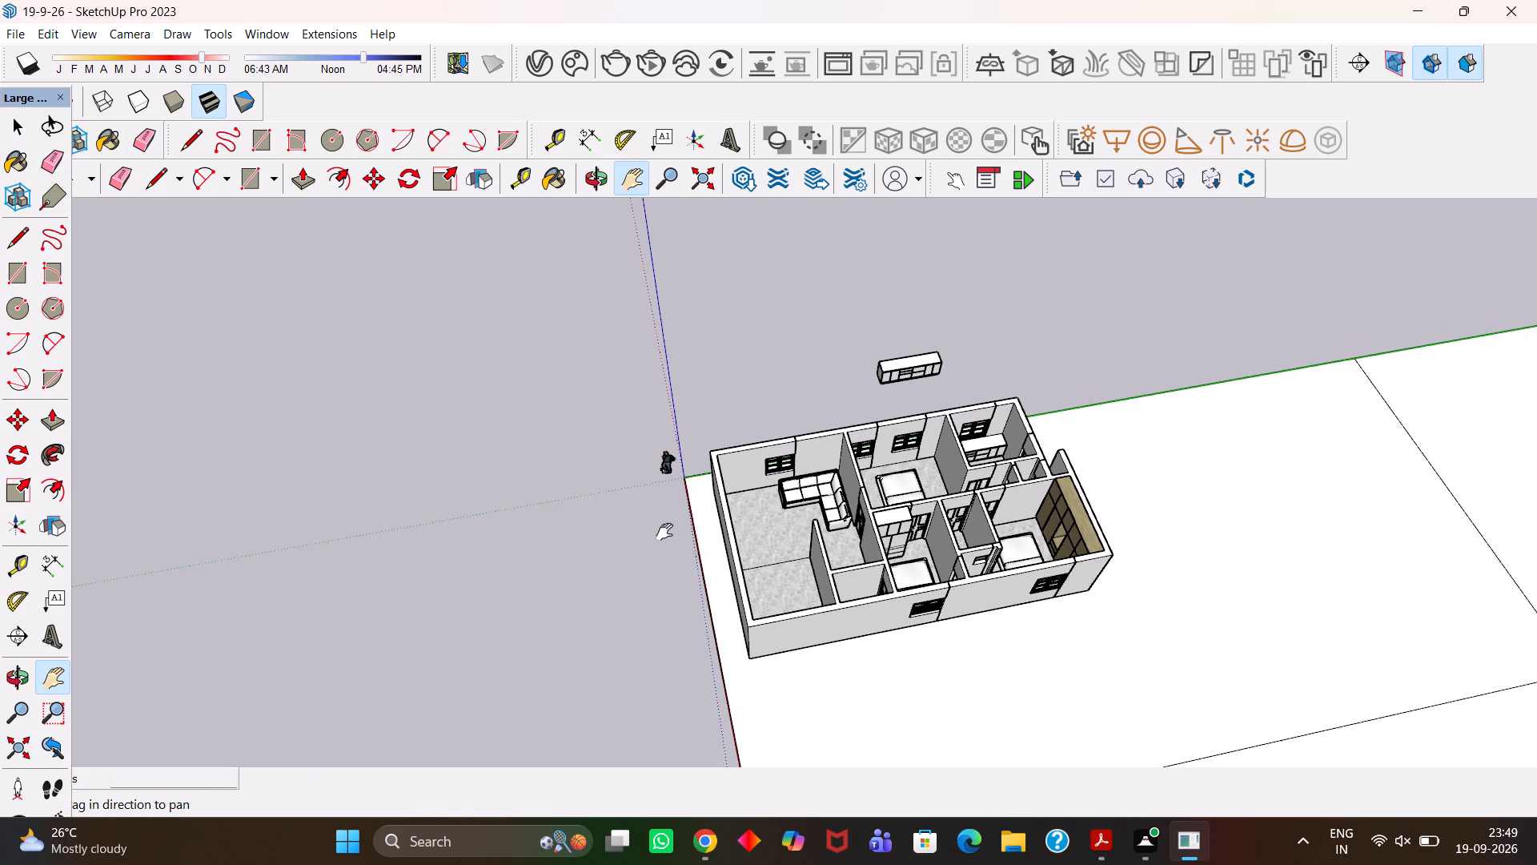
pyautogui.press('h')
pyautogui.scroll(-3, 663, 534)
pyautogui.press('h')
pyautogui.scroll(-7, 662, 536)
pyautogui.moveTo(714, 544); pyautogui.dragTo(654, 553)
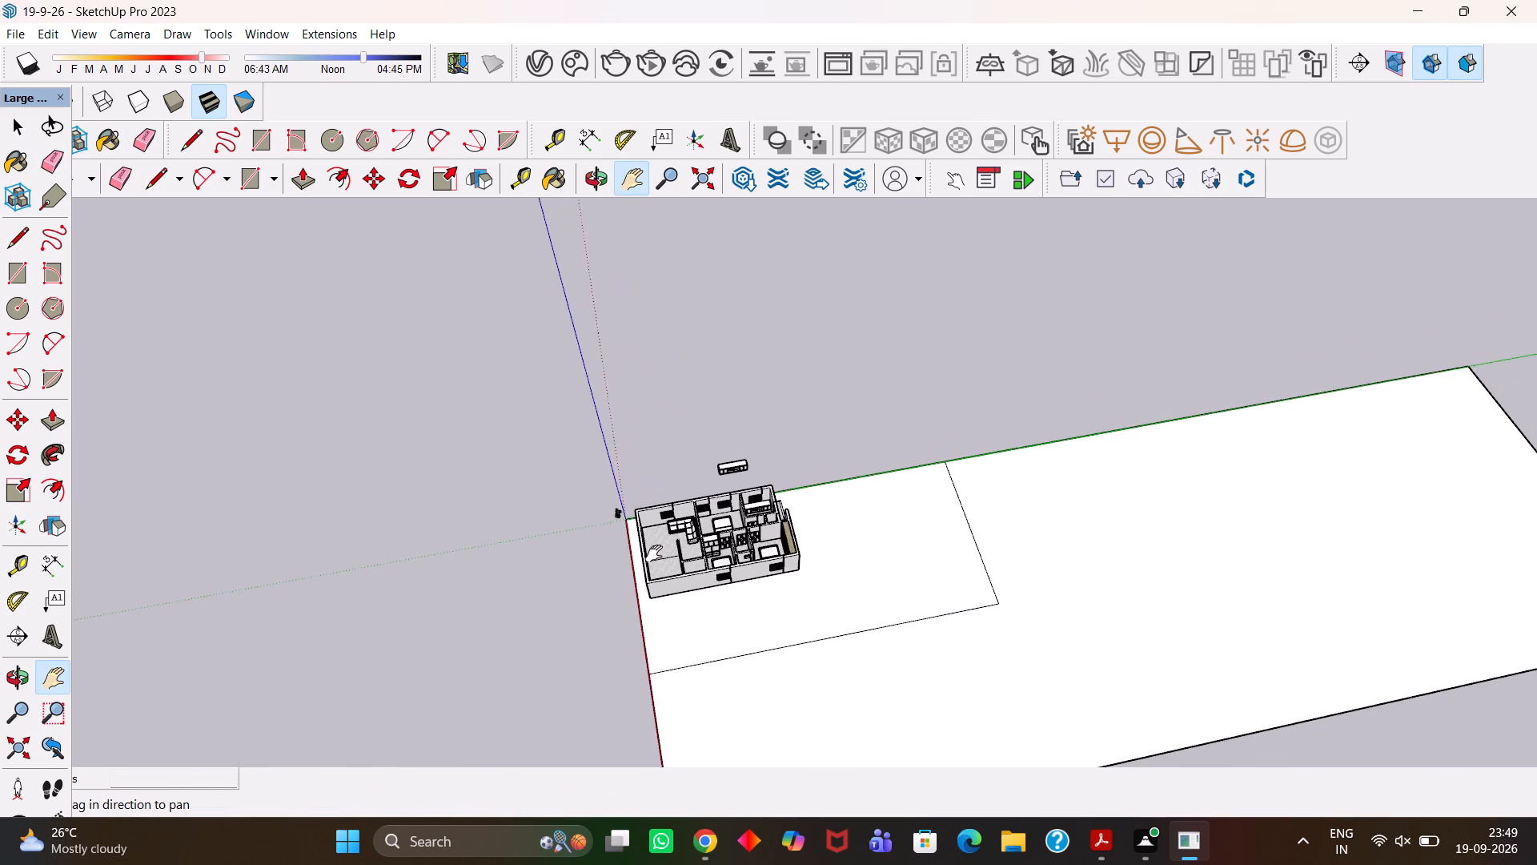
pyautogui.moveTo(654, 553); pyautogui.dragTo(650, 551)
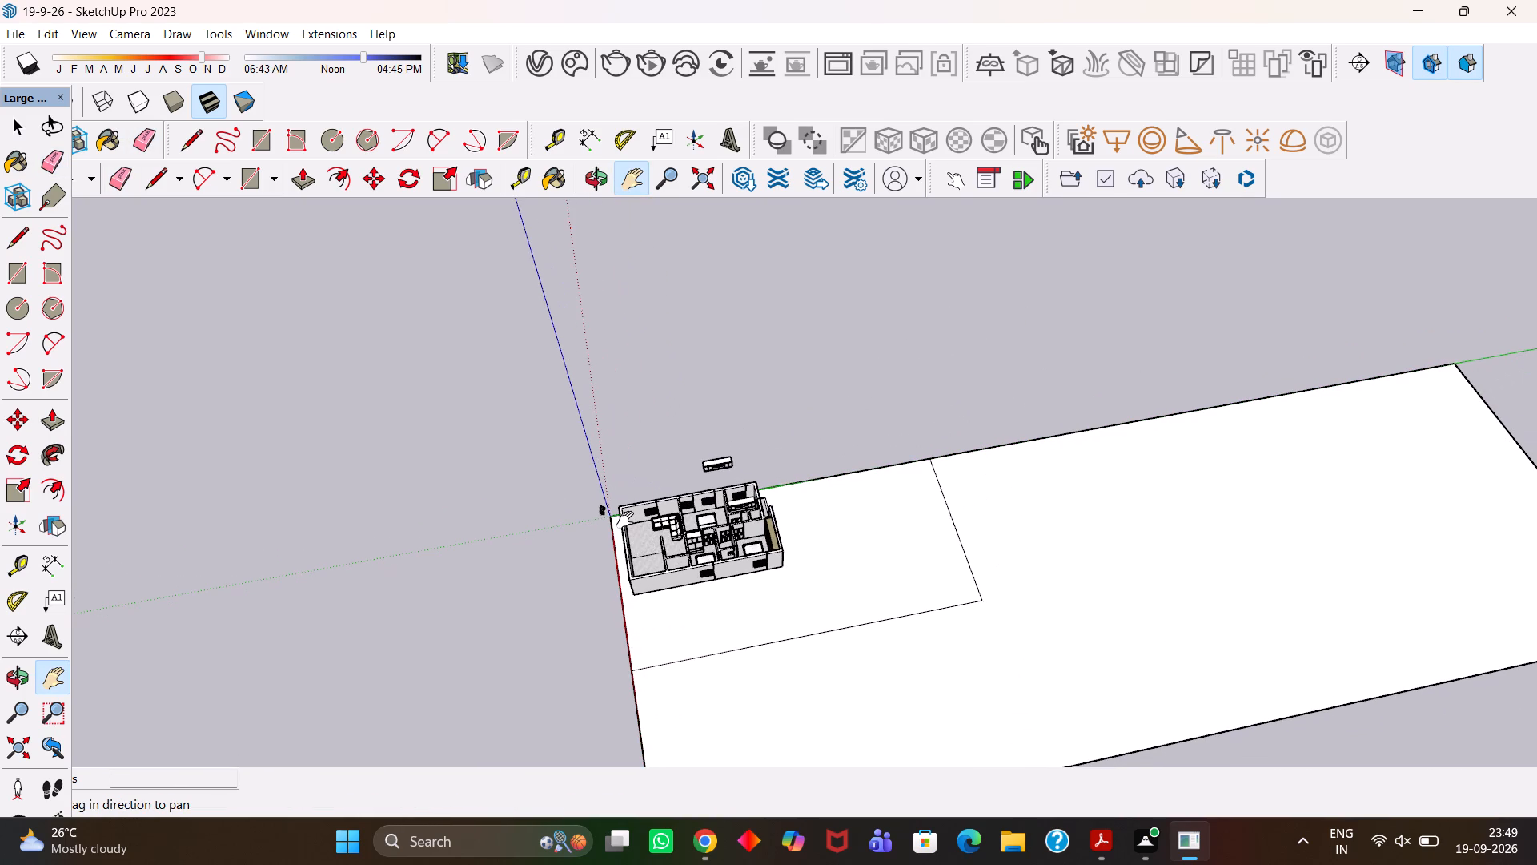
pyautogui.scroll(-4, 624, 521)
pyautogui.press('h')
pyautogui.scroll(-3, 616, 529)
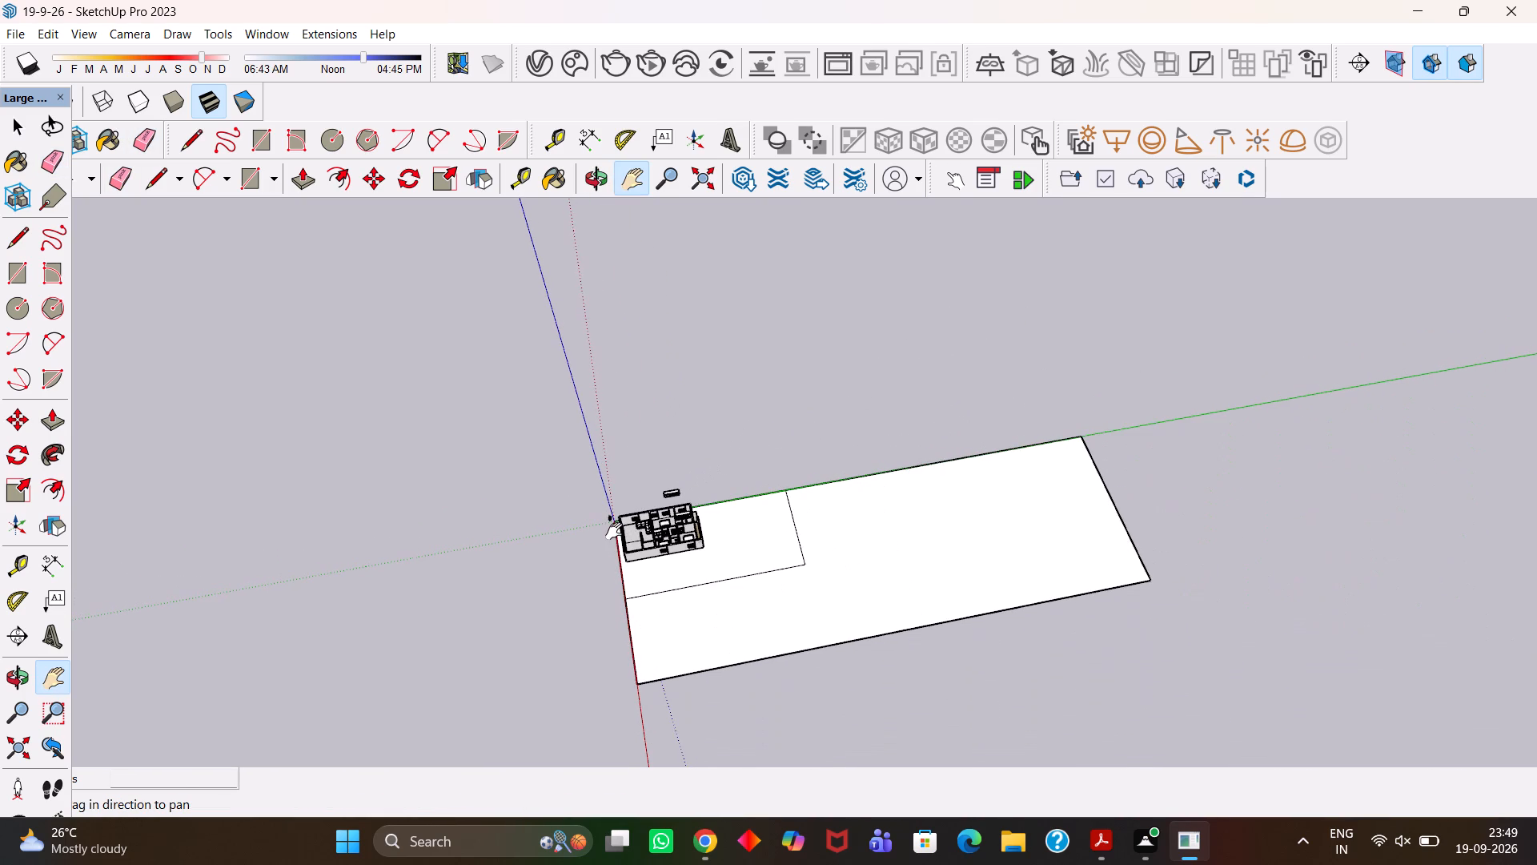
pyautogui.scroll(9, 614, 531)
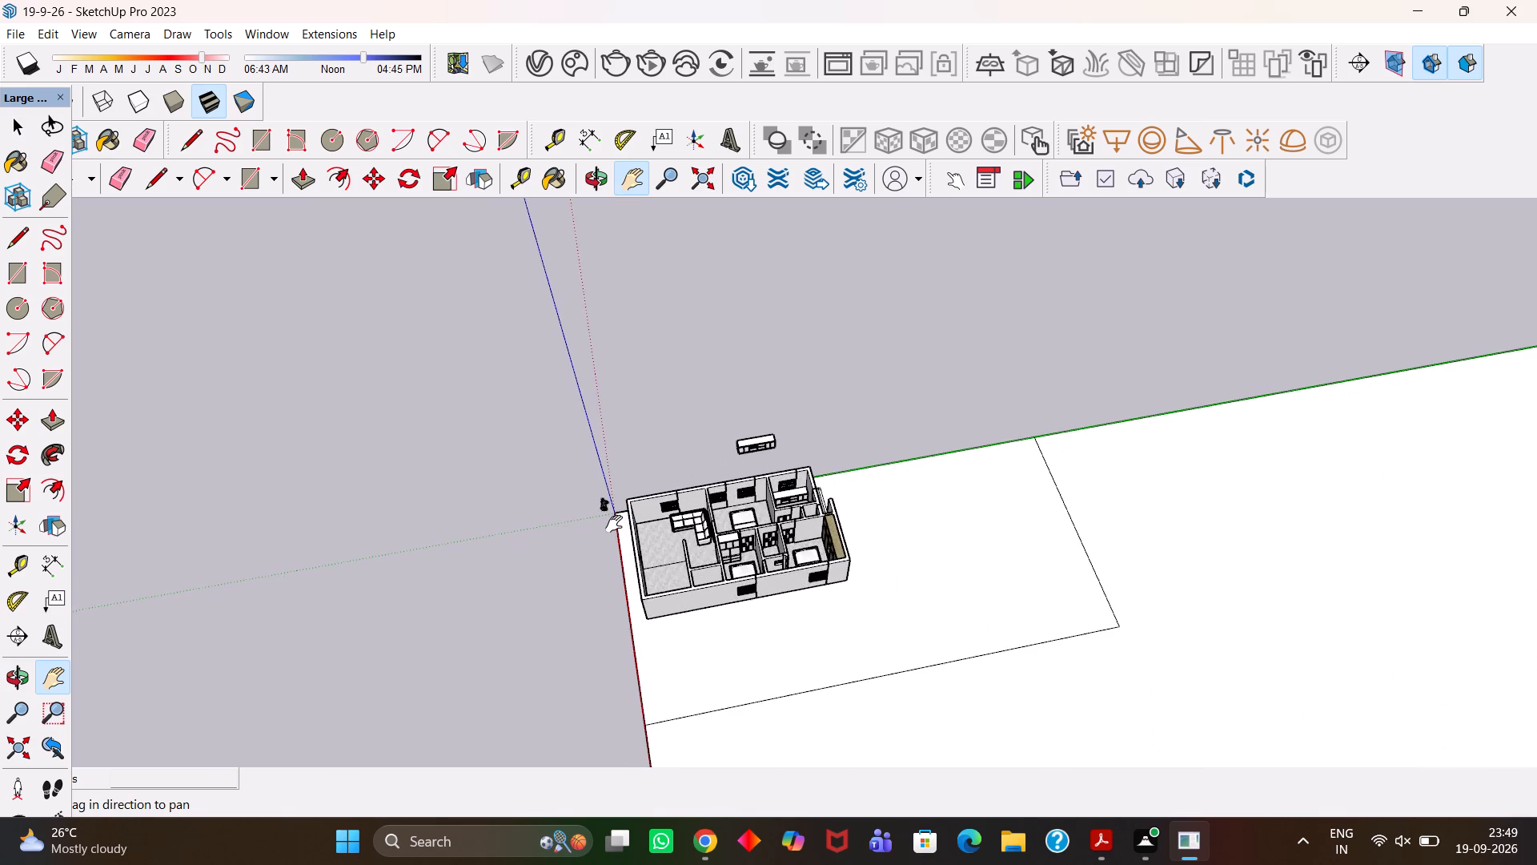
pyautogui.scroll(7, 614, 524)
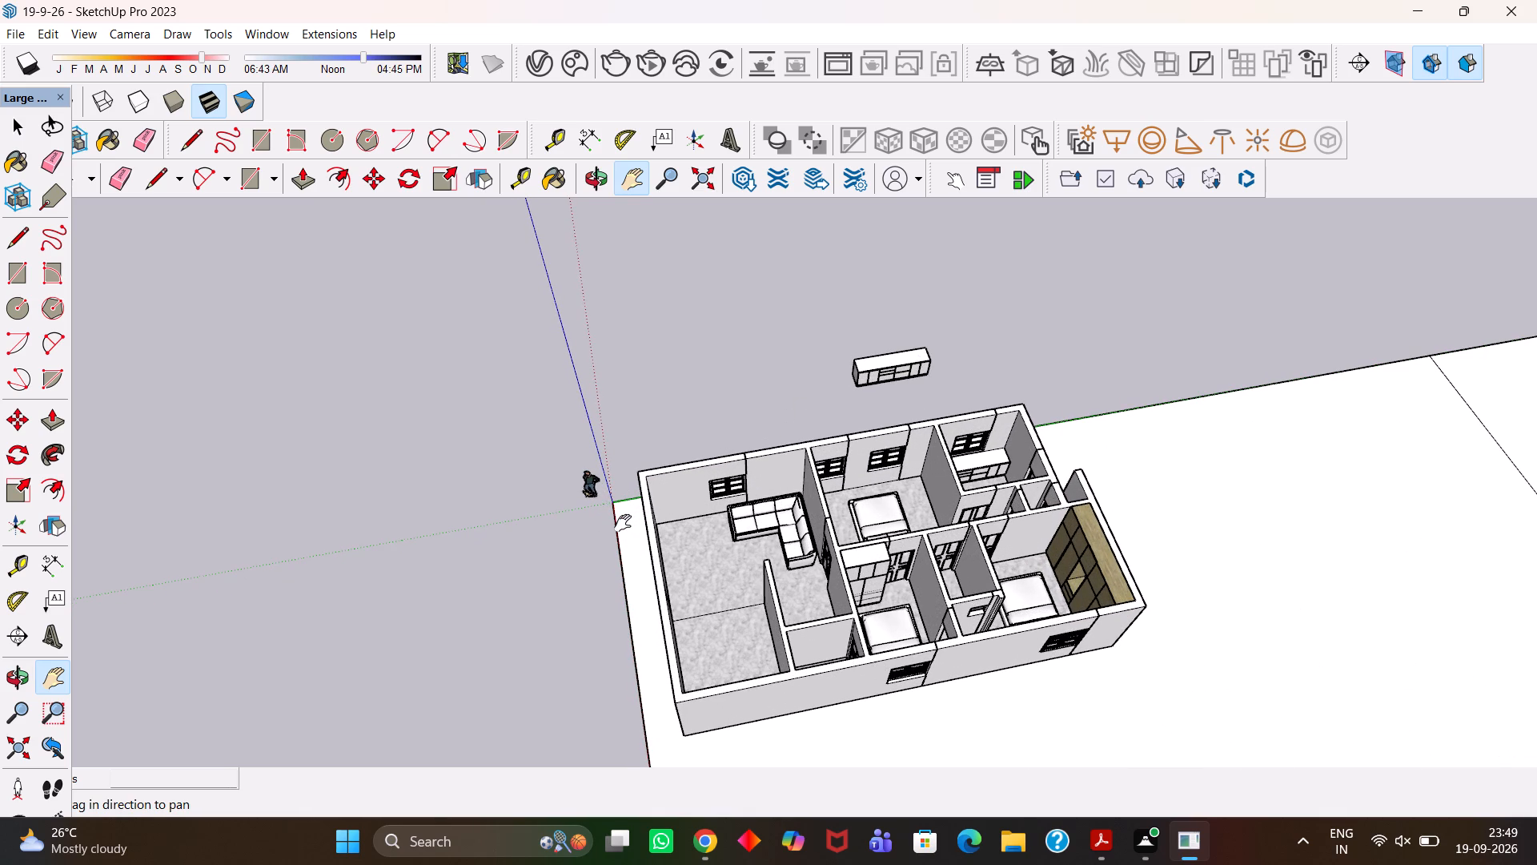
pyautogui.scroll(2, 624, 523)
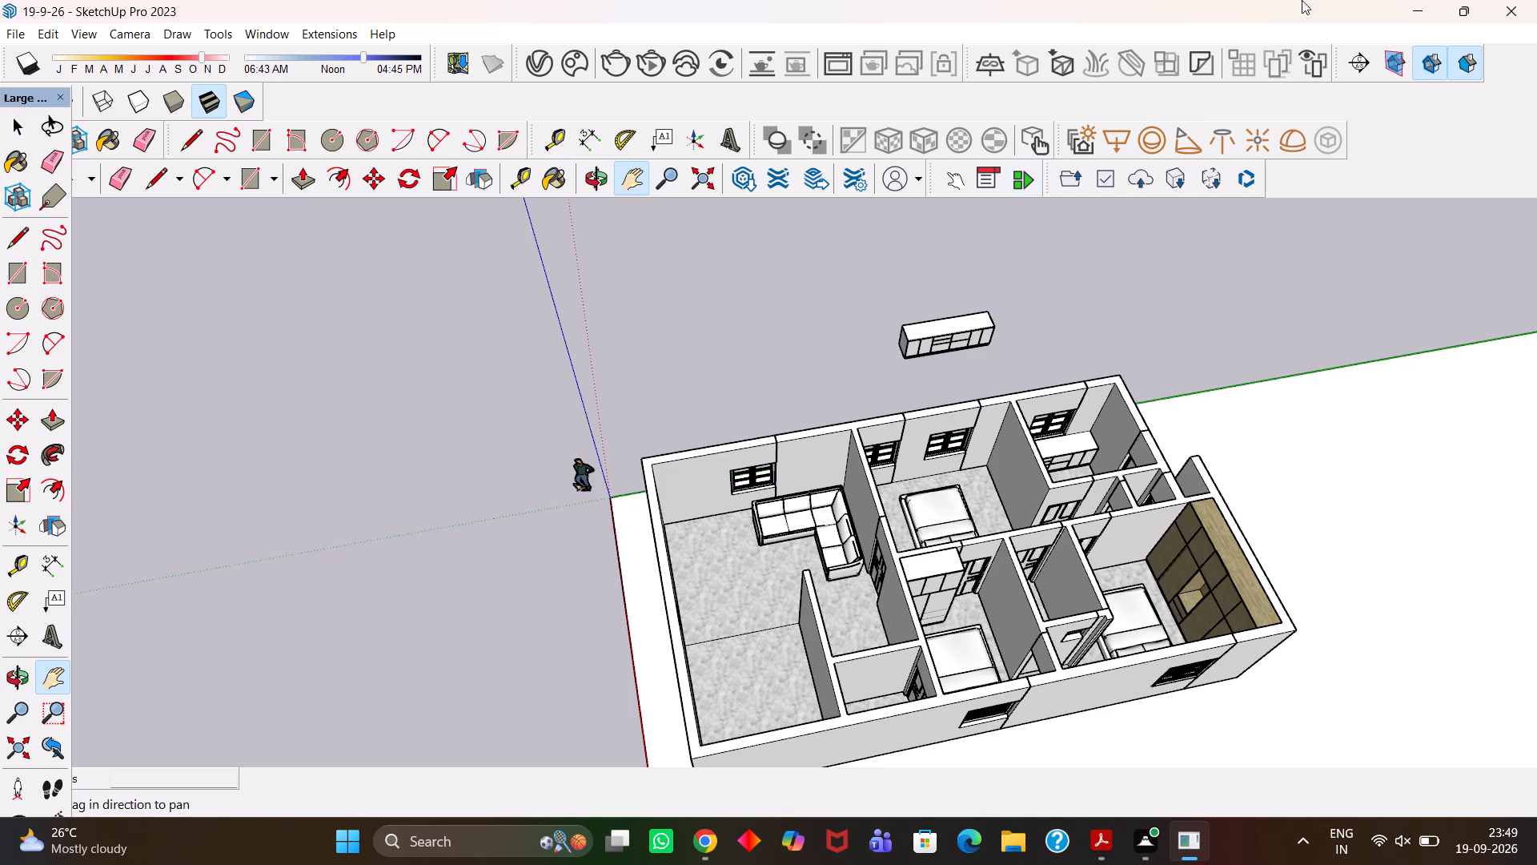
# Examine the large room's layout around the sectional sofa, the door and the partition wall from several angles.
pyautogui.scroll(5, 869, 641)
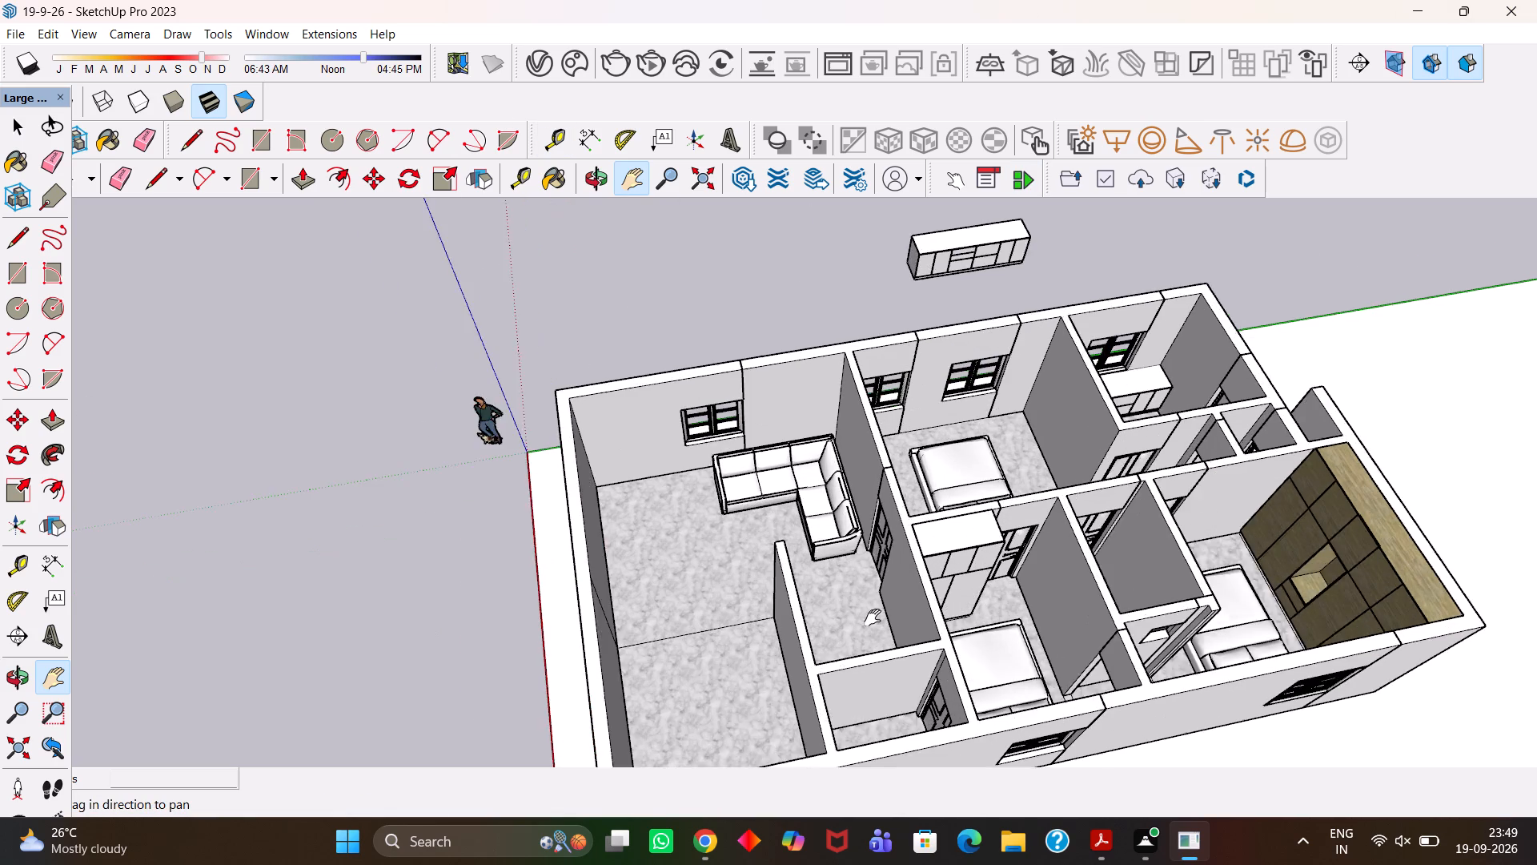
pyautogui.scroll(8, 873, 618)
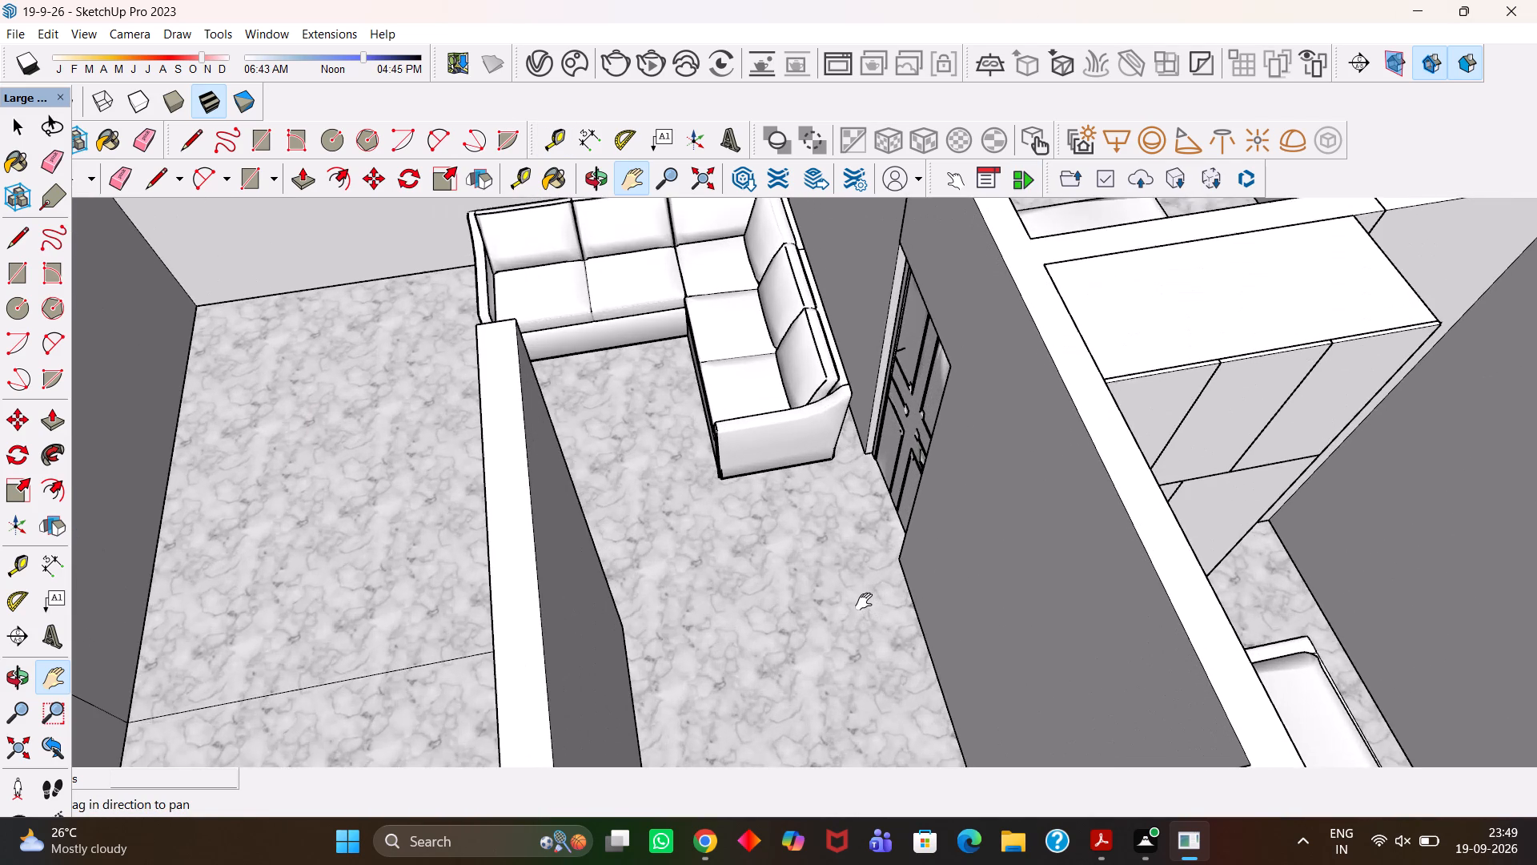
pyautogui.scroll(-8, 864, 601)
pyautogui.moveTo(929, 579); pyautogui.dragTo(721, 581)
pyautogui.scroll(-4, 719, 575)
pyautogui.moveTo(690, 496); pyautogui.dragTo(782, 570, button='middle')
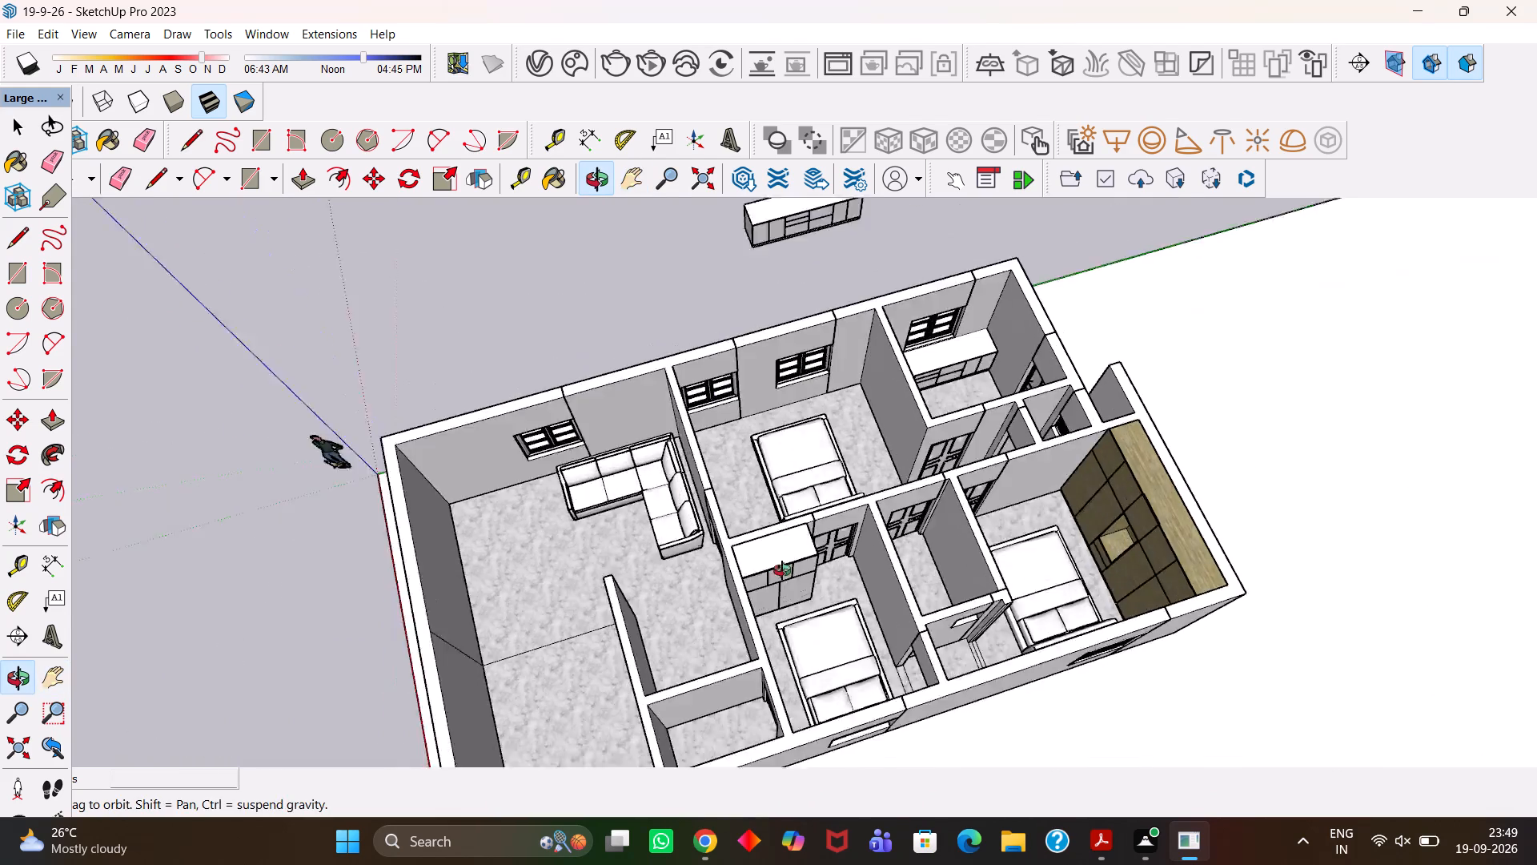
pyautogui.moveTo(782, 570); pyautogui.dragTo(845, 572, button='middle')
pyautogui.scroll(4, 805, 572)
pyautogui.scroll(-4, 827, 570)
pyautogui.moveTo(693, 578); pyautogui.dragTo(888, 536, button='middle')
pyautogui.scroll(4, 887, 536)
pyautogui.scroll(-5, 861, 518)
pyautogui.moveTo(696, 552); pyautogui.dragTo(926, 473, button='middle')
pyautogui.scroll(1, 931, 473)
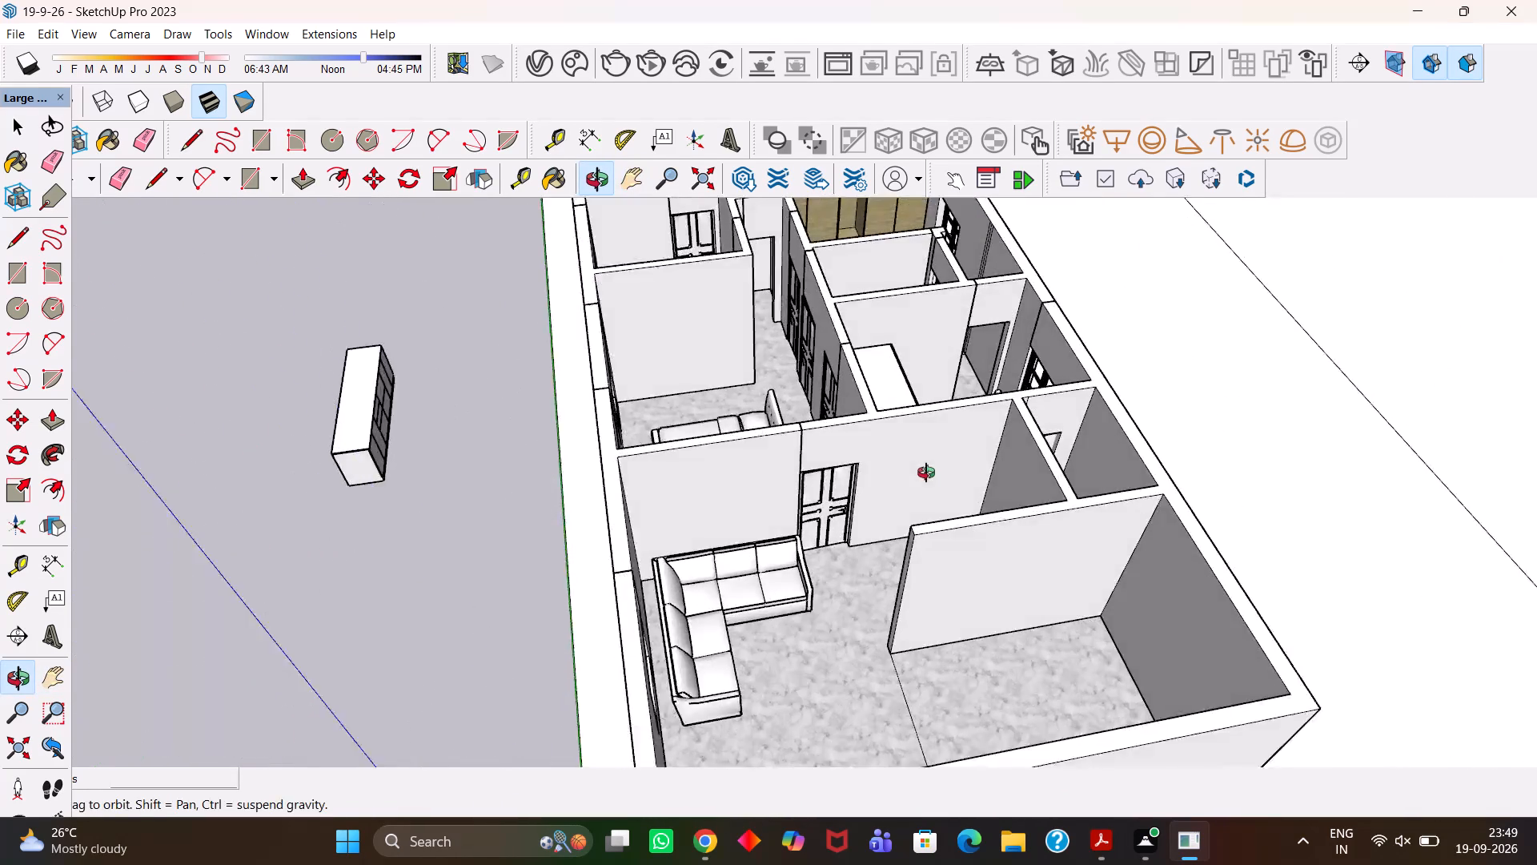
pyautogui.moveTo(926, 473); pyautogui.dragTo(917, 474, button='middle')
pyautogui.scroll(2, 926, 473)
pyautogui.scroll(-7, 901, 480)
pyautogui.moveTo(788, 448); pyautogui.dragTo(773, 493)
pyautogui.moveTo(774, 521); pyautogui.dragTo(724, 541, button='middle')
pyautogui.scroll(3, 724, 541)
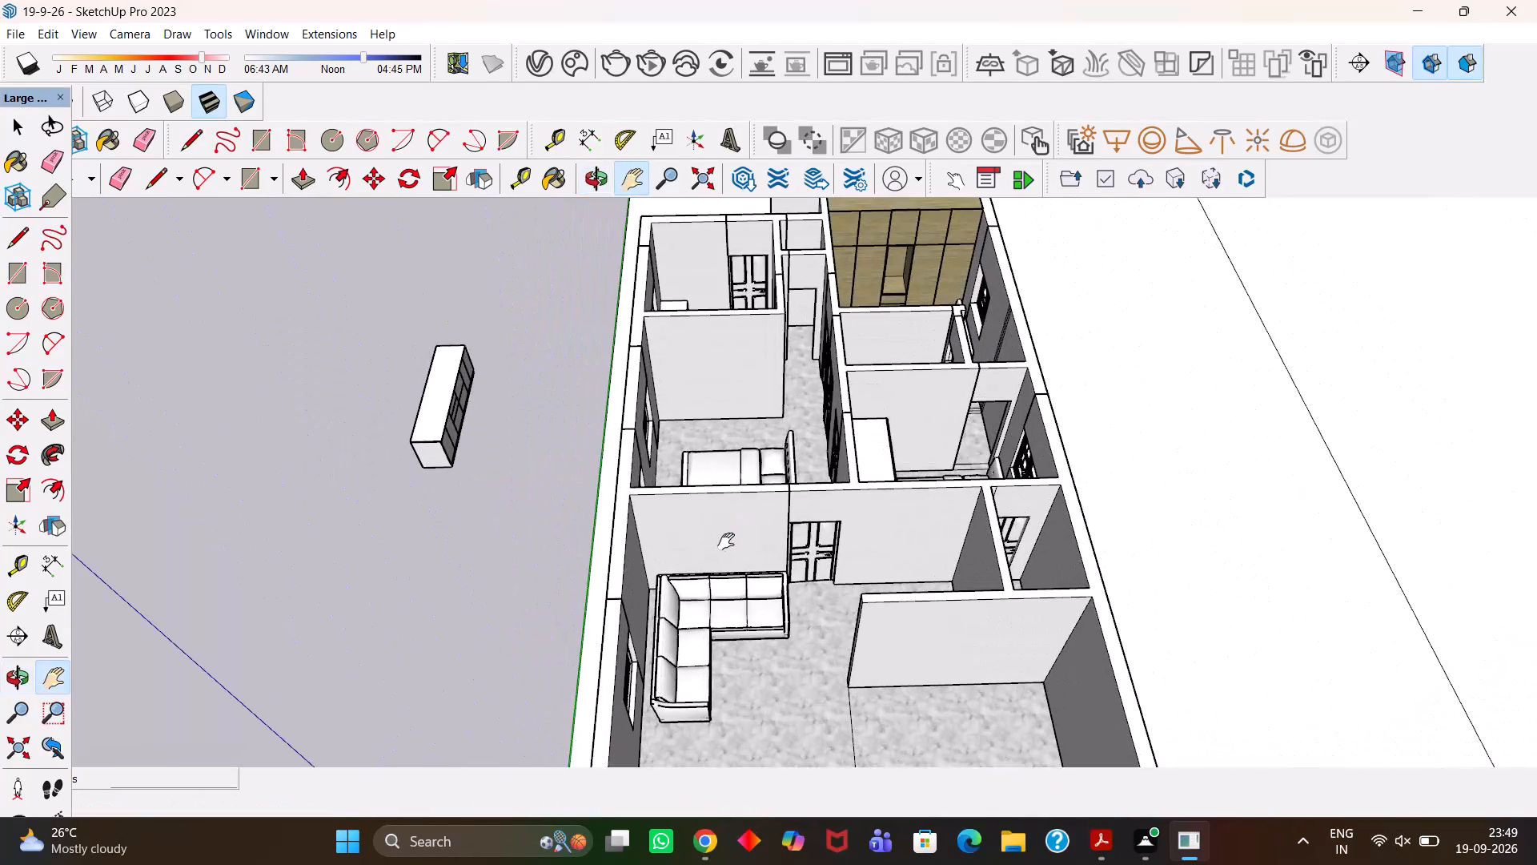
# Save the model.
pyautogui.hotkey('ctrl', 's')
# Inspect the furnished bedrooms, the wood wardrobe and the room with the low cabinet under the window.
pyautogui.scroll(6, 743, 542)
pyautogui.scroll(-5, 744, 543)
pyautogui.press('h')
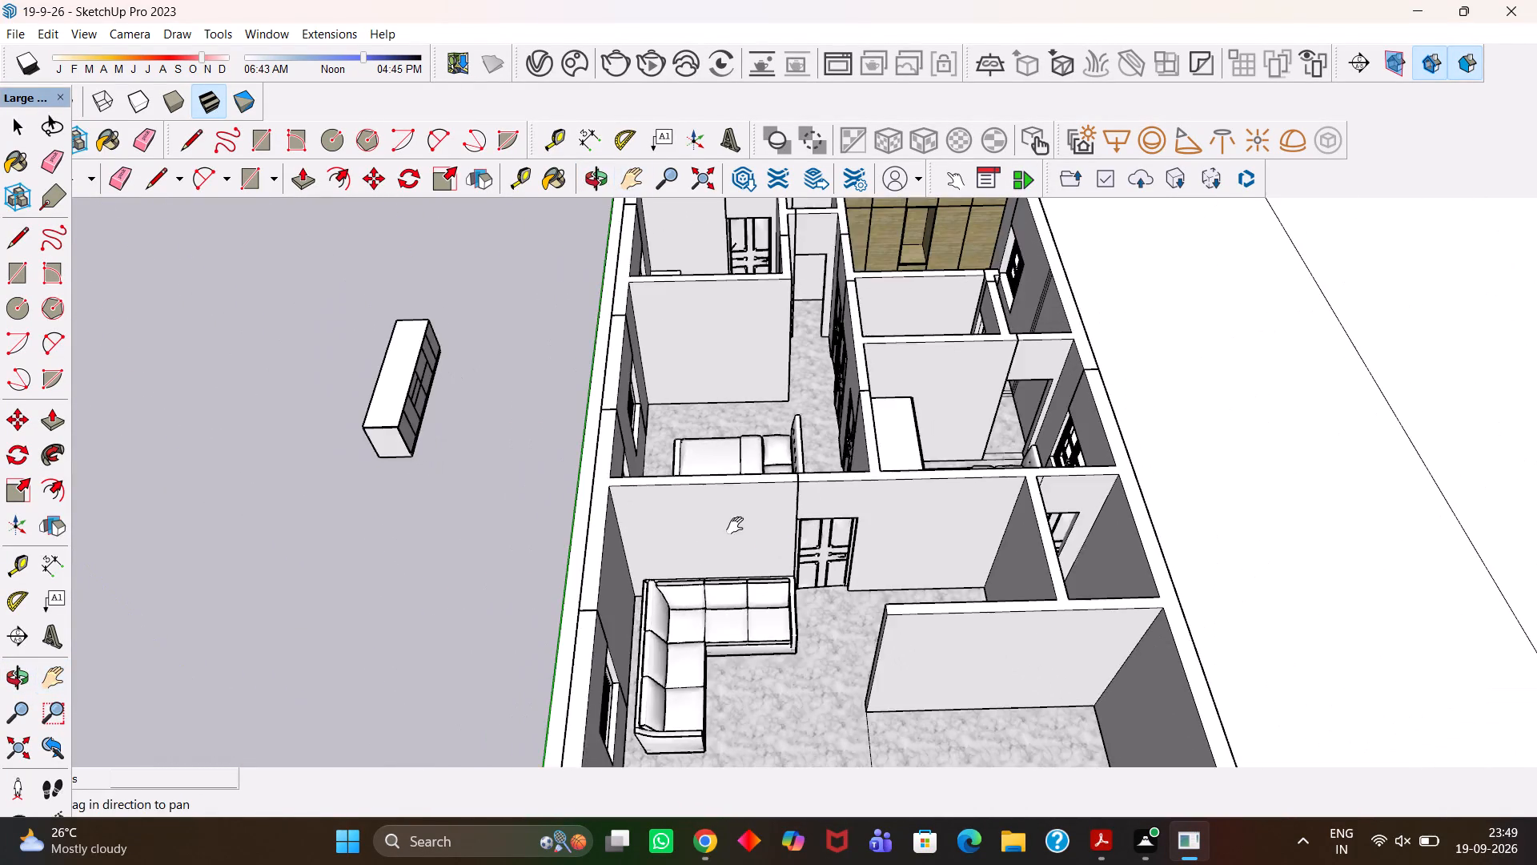
pyautogui.scroll(-4, 735, 525)
pyautogui.moveTo(776, 434); pyautogui.dragTo(808, 523, button='middle')
pyautogui.press('h')
pyautogui.scroll(-1, 808, 523)
pyautogui.moveTo(776, 398); pyautogui.dragTo(776, 541)
pyautogui.scroll(5, 843, 449)
pyautogui.press('h')
pyautogui.scroll(5, 849, 436)
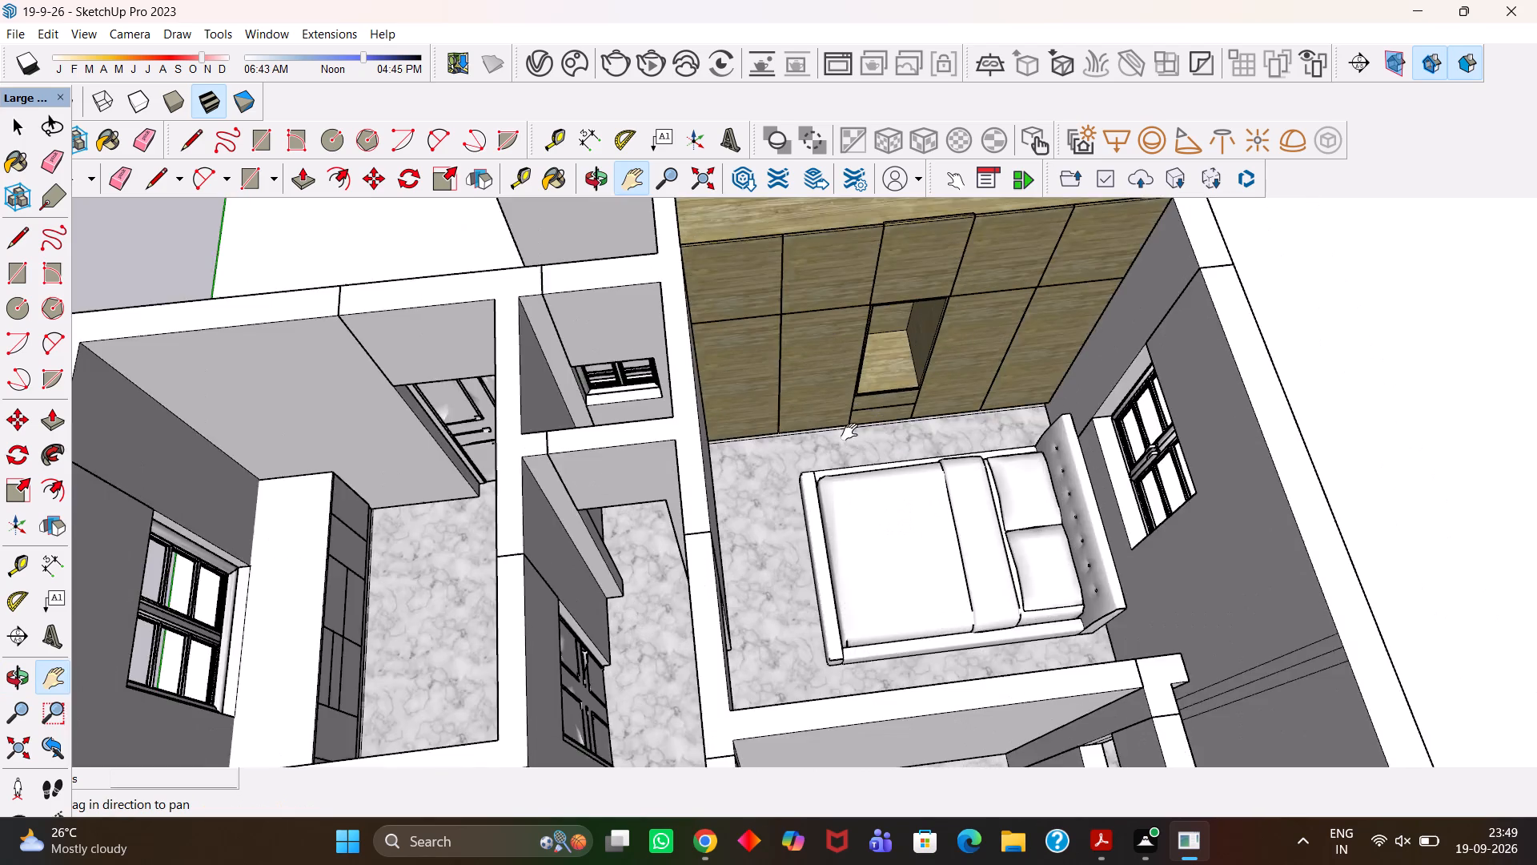
pyautogui.scroll(-5, 849, 432)
pyautogui.moveTo(703, 424); pyautogui.dragTo(696, 473, button='middle')
pyautogui.scroll(5, 701, 469)
pyautogui.scroll(-5, 696, 473)
pyautogui.moveTo(550, 477); pyautogui.dragTo(747, 418)
pyautogui.scroll(1, 781, 445)
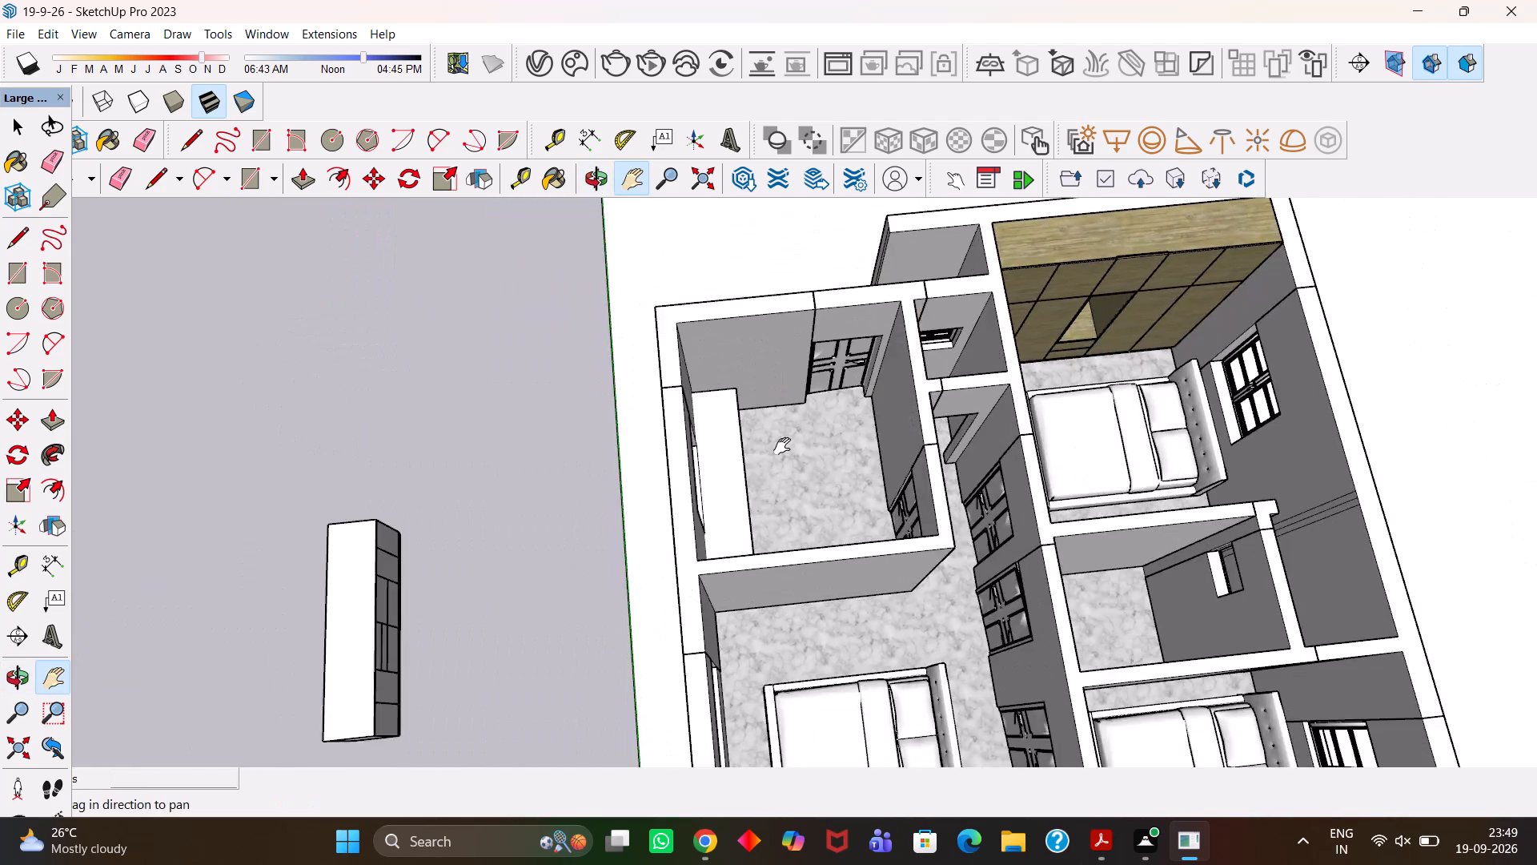
pyautogui.scroll(6, 782, 446)
pyautogui.moveTo(823, 477); pyautogui.dragTo(611, 422, button='middle')
pyautogui.scroll(1, 619, 421)
pyautogui.scroll(-7, 611, 422)
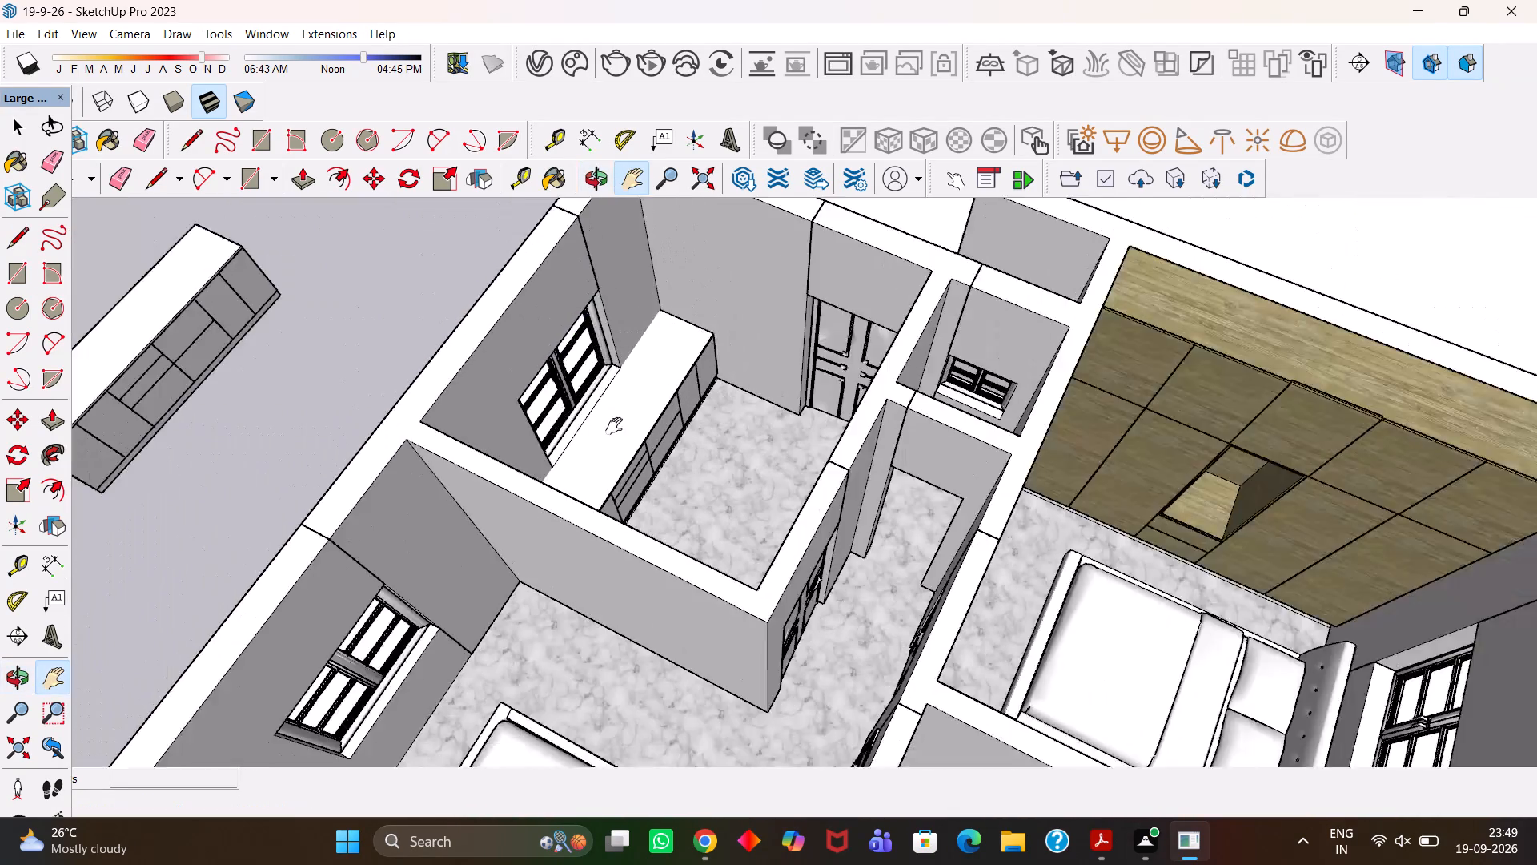
pyautogui.scroll(-4, 628, 424)
pyautogui.moveTo(785, 509); pyautogui.dragTo(929, 518, button='middle')
pyautogui.scroll(4, 875, 511)
pyautogui.moveTo(949, 487); pyautogui.dragTo(712, 538)
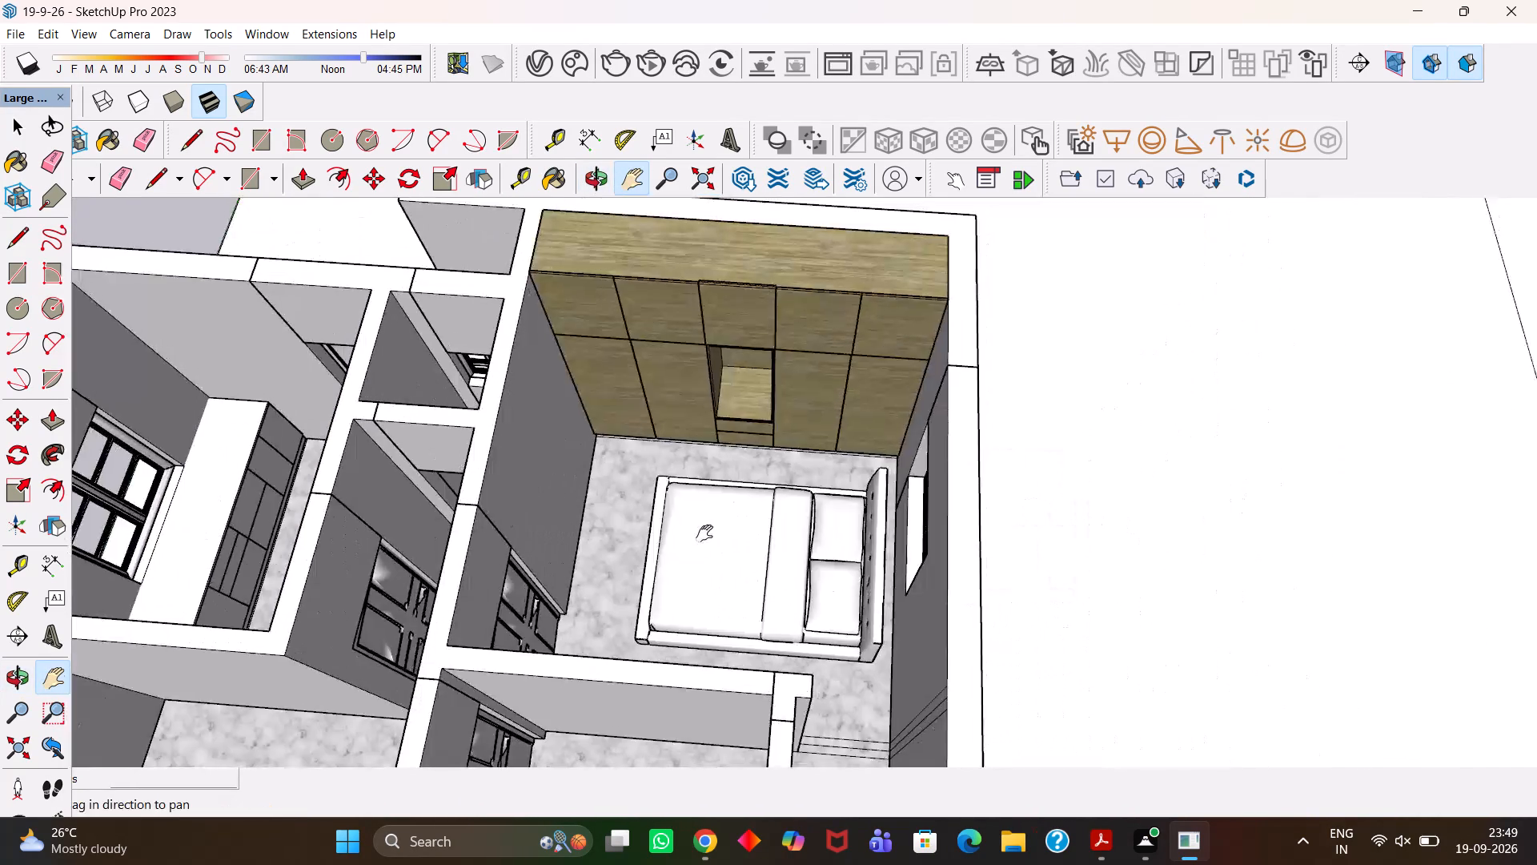
pyautogui.scroll(-4, 681, 520)
pyautogui.scroll(1, 669, 496)
pyautogui.moveTo(674, 503); pyautogui.dragTo(720, 613, button='middle')
pyautogui.scroll(4, 725, 618)
pyautogui.scroll(-5, 713, 592)
pyautogui.moveTo(714, 613); pyautogui.dragTo(750, 473)
pyautogui.scroll(3, 798, 515)
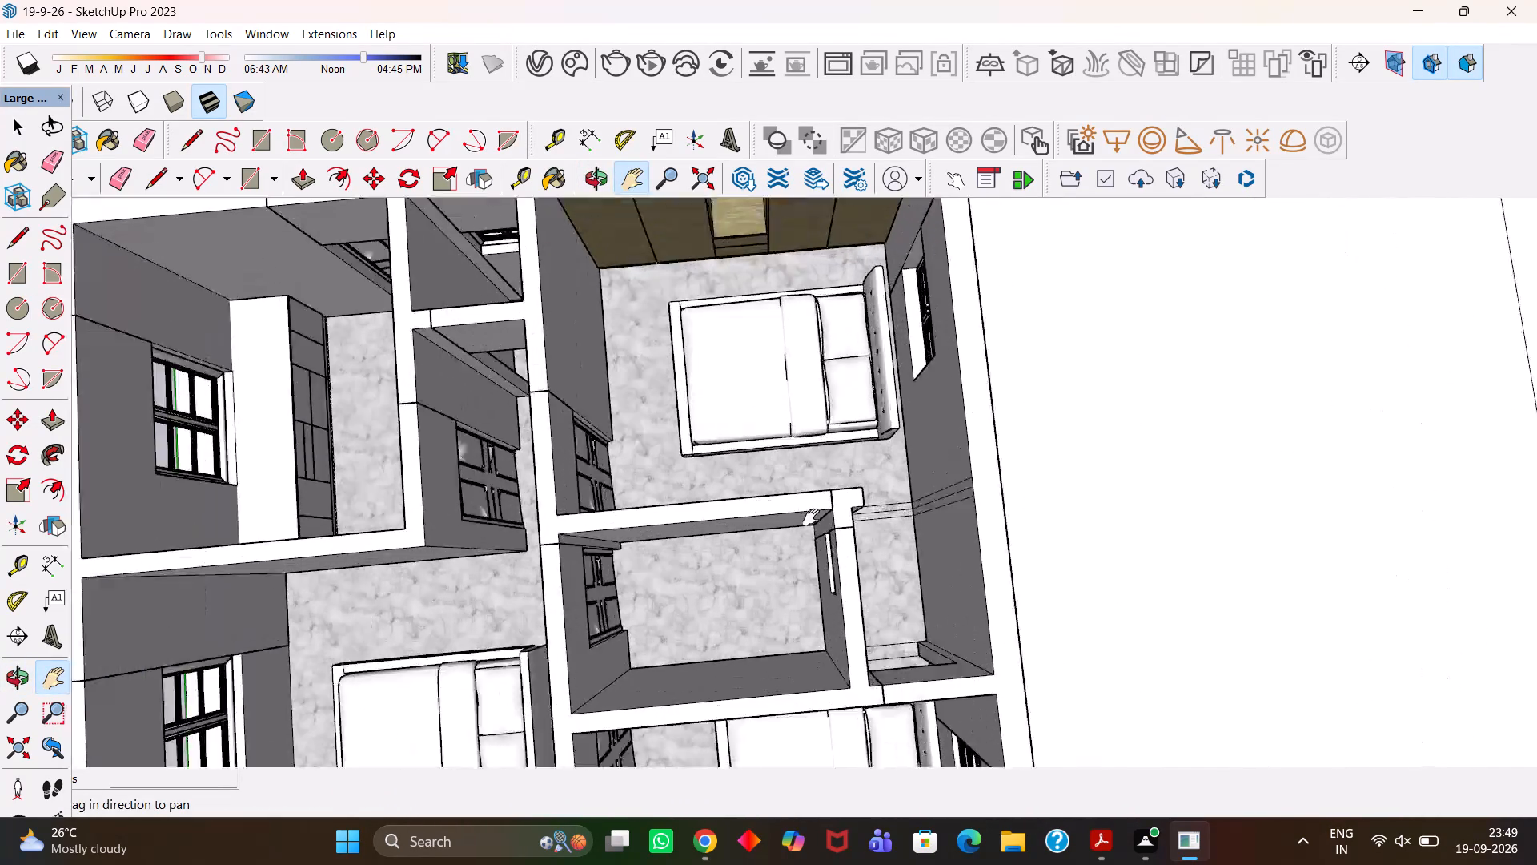
# Review the small rooms beside the bedrooms and the overall floor plan, ending at the large room with the sectional sofa.
pyautogui.scroll(2, 811, 517)
pyautogui.scroll(-5, 813, 517)
pyautogui.moveTo(839, 579); pyautogui.dragTo(791, 420, button='middle')
pyautogui.scroll(-4, 790, 416)
pyautogui.moveTo(785, 505); pyautogui.dragTo(824, 404)
pyautogui.scroll(-4, 821, 405)
pyautogui.scroll(1, 790, 396)
pyautogui.moveTo(777, 397); pyautogui.dragTo(767, 545, button='middle')
pyautogui.scroll(4, 767, 545)
pyautogui.scroll(-6, 766, 540)
pyautogui.moveTo(724, 555); pyautogui.dragTo(736, 409)
pyautogui.scroll(-5, 727, 417)
pyautogui.moveTo(713, 507); pyautogui.dragTo(712, 451, button='middle')
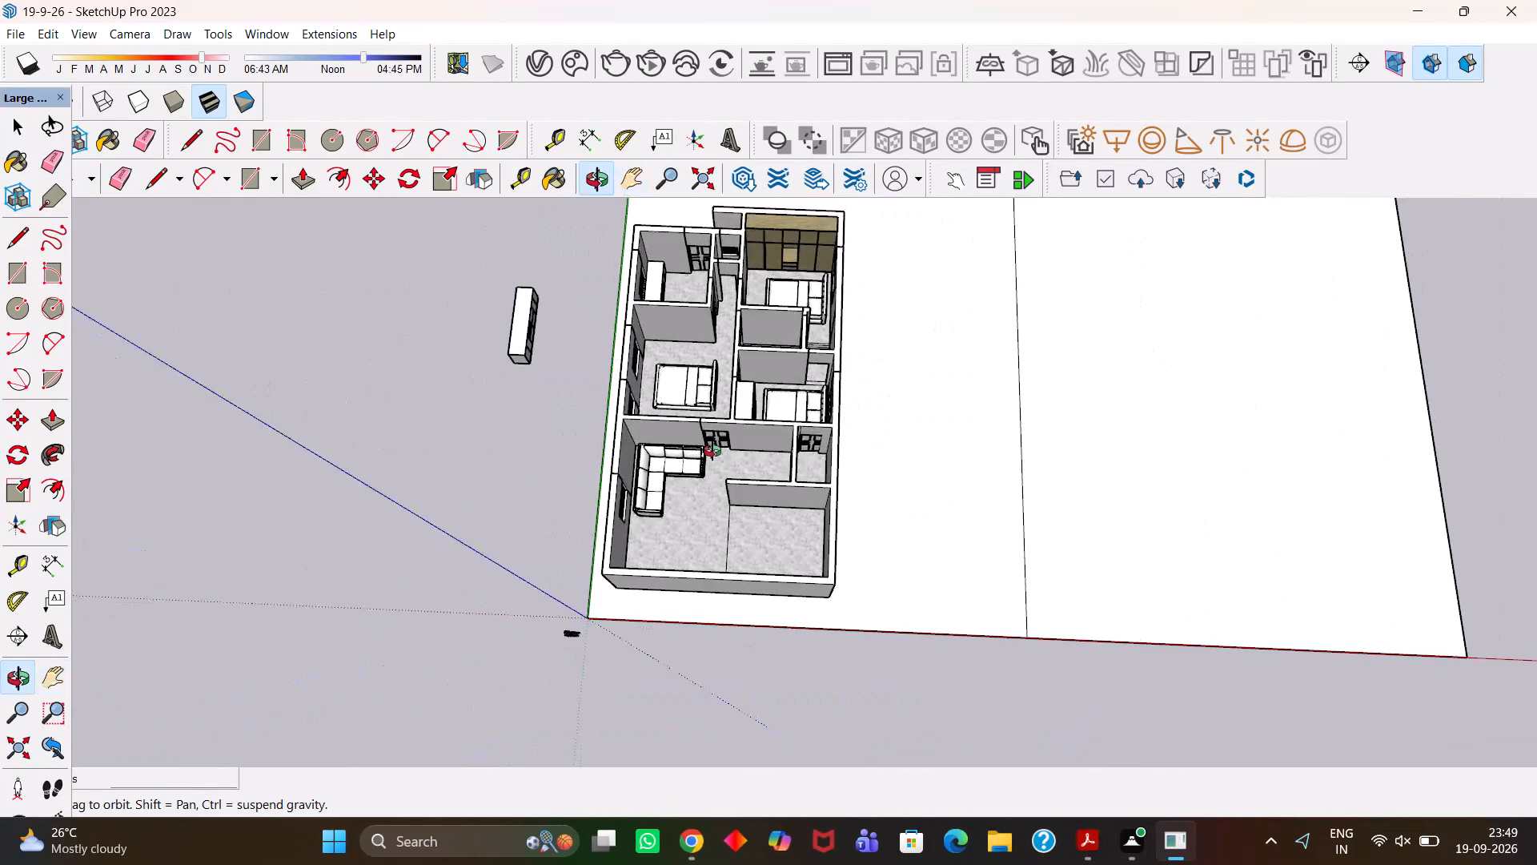
pyautogui.moveTo(712, 451); pyautogui.dragTo(712, 450, button='middle')
pyautogui.scroll(2, 712, 451)
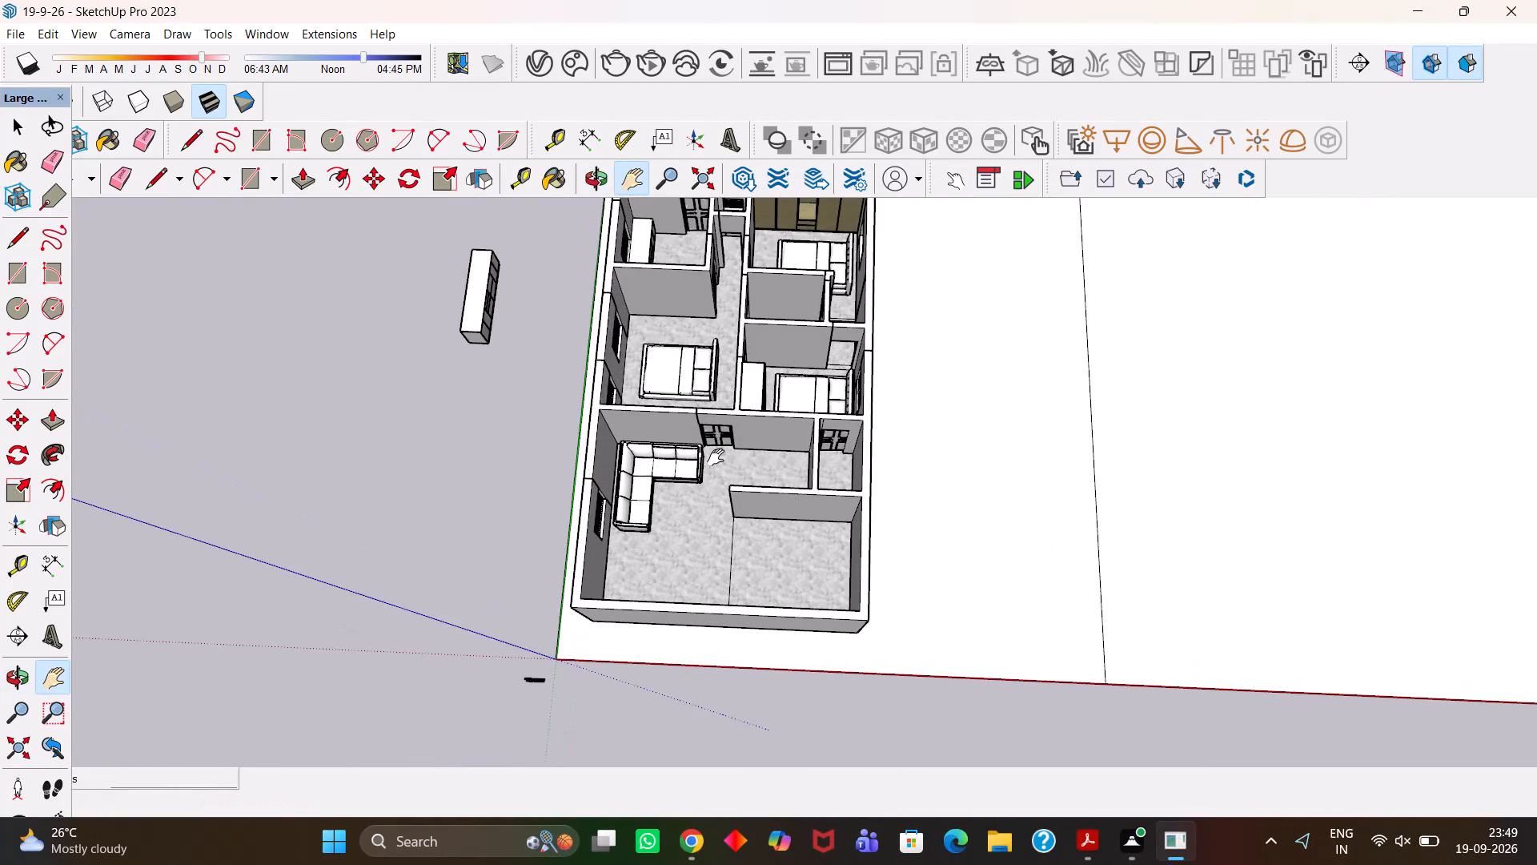
pyautogui.scroll(1, 716, 457)
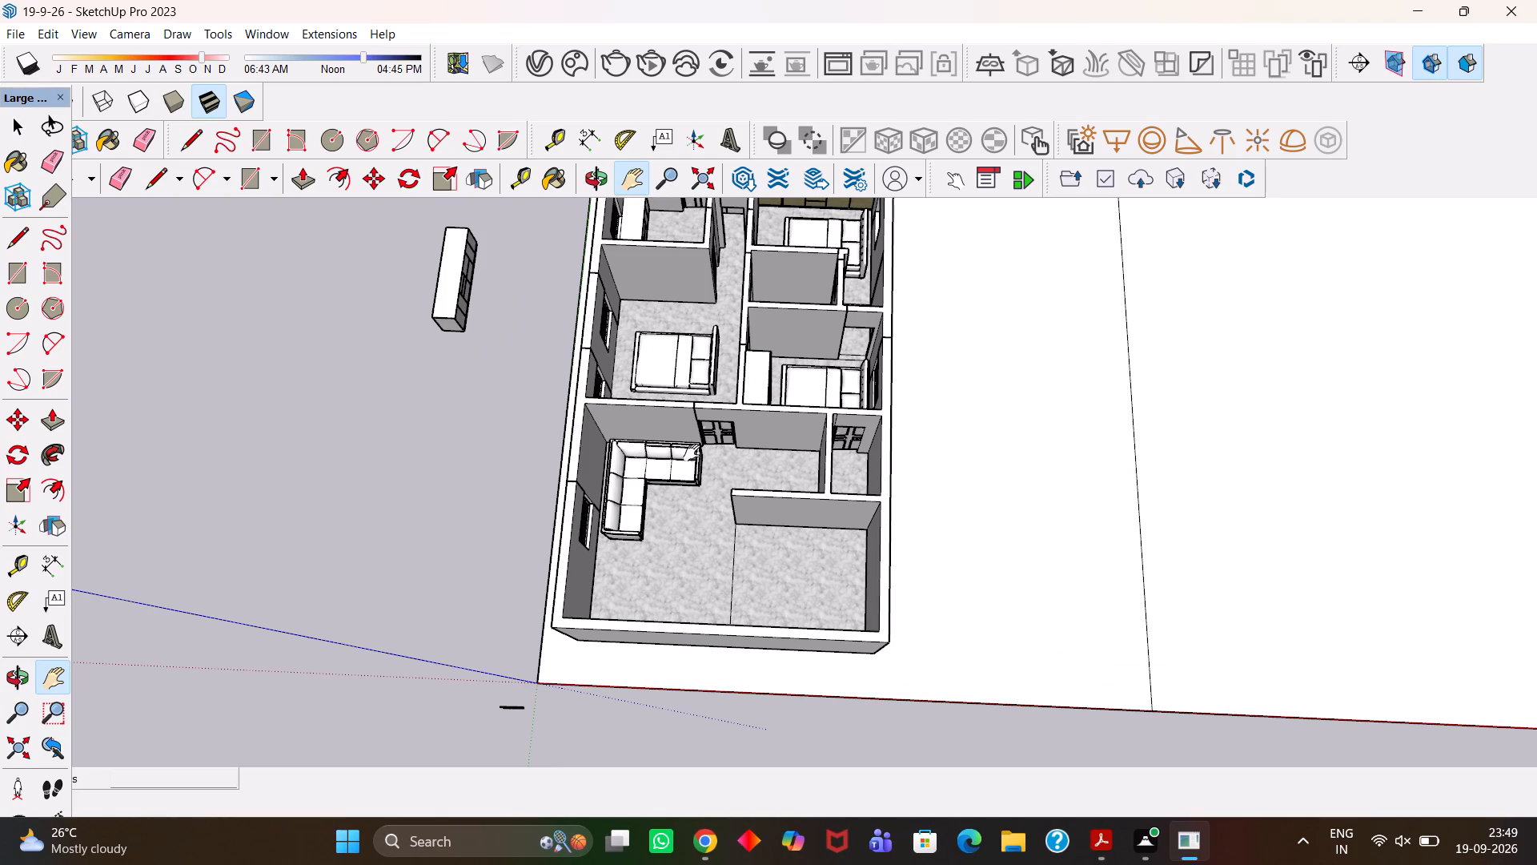
pyautogui.scroll(1, 692, 458)
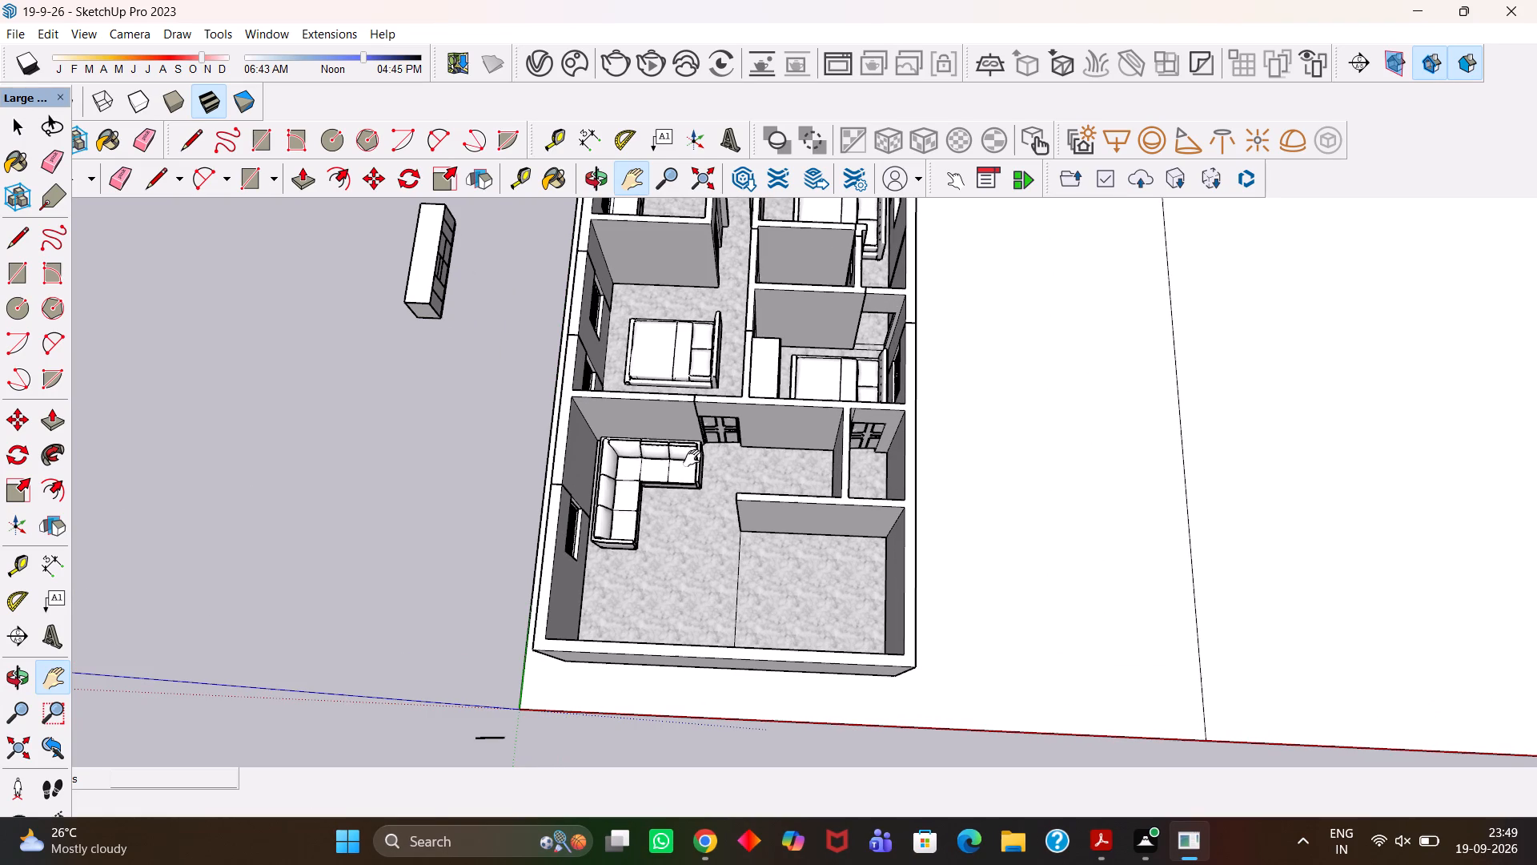
pyautogui.scroll(-1, 760, 441)
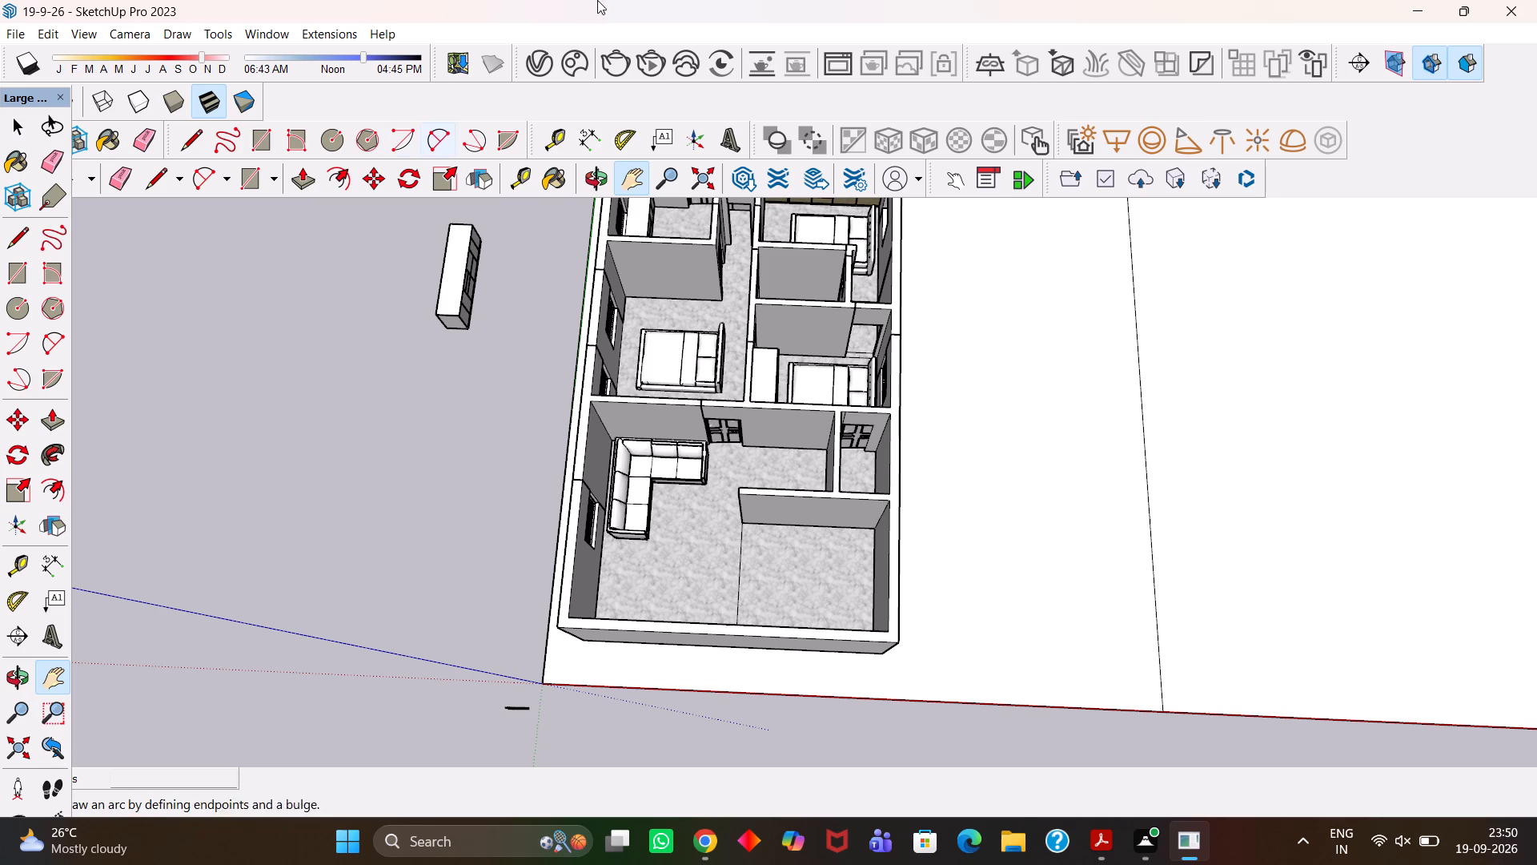
# Browse the Chaos Cosmos furniture models for another piece for the large room.
pyautogui.click(572, 59)
pyautogui.scroll(-2, 433, 259)
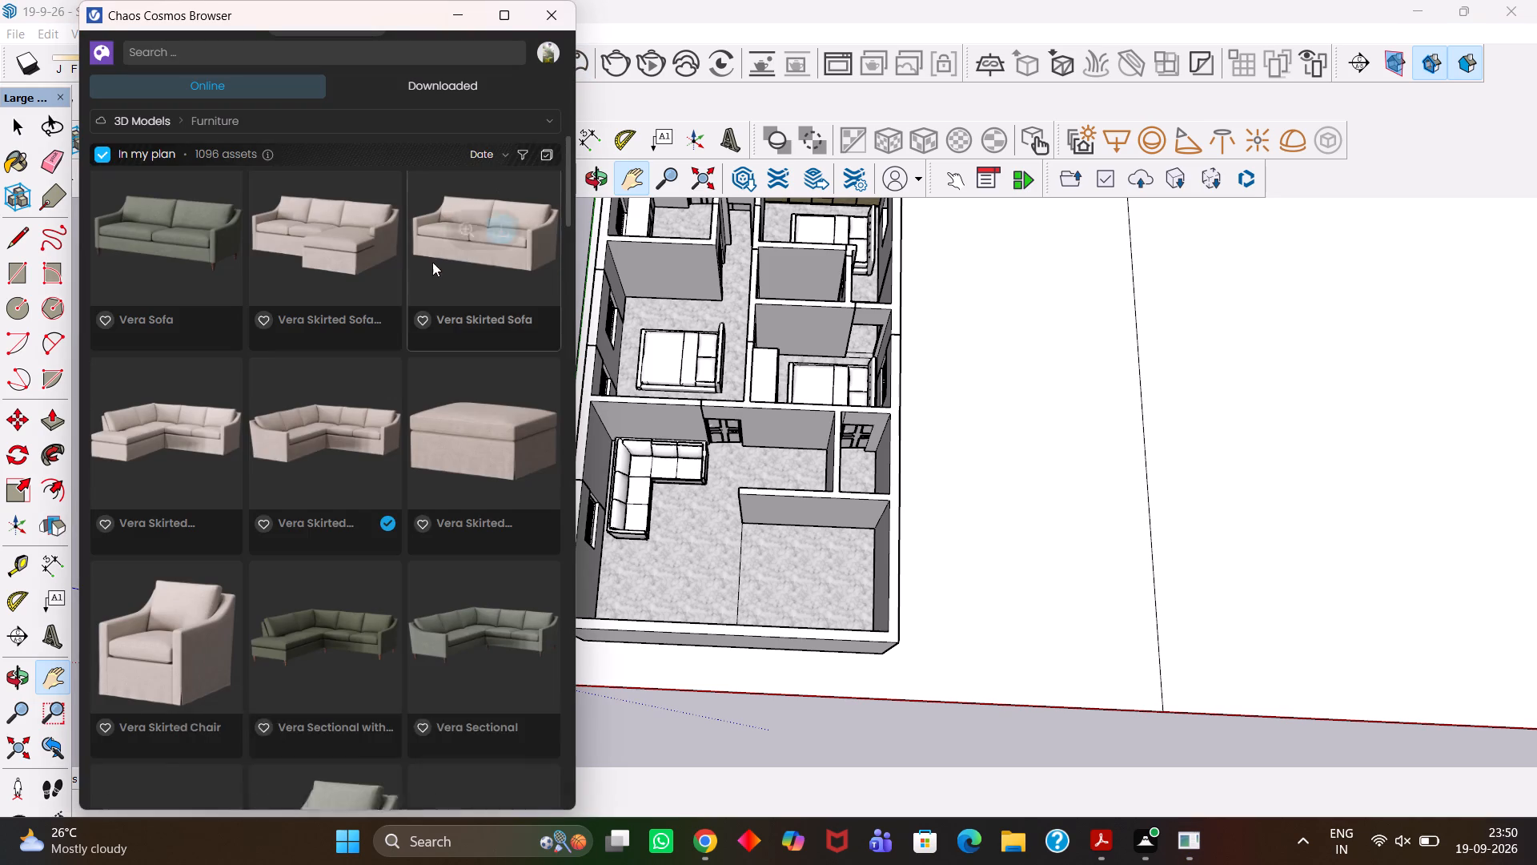
pyautogui.scroll(-2, 432, 262)
pyautogui.scroll(-2, 377, 344)
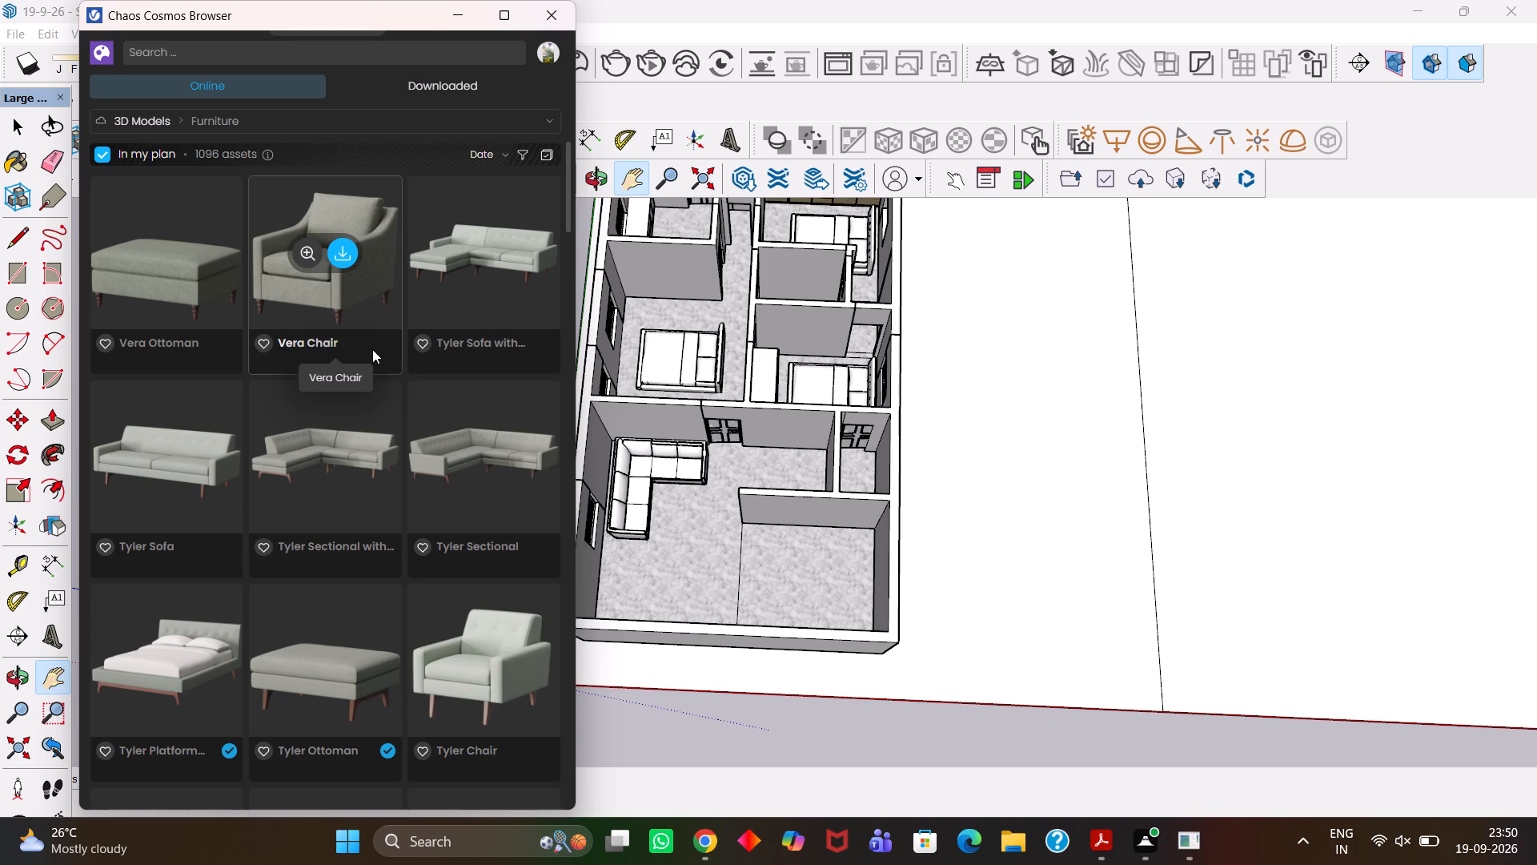
pyautogui.scroll(-3, 370, 336)
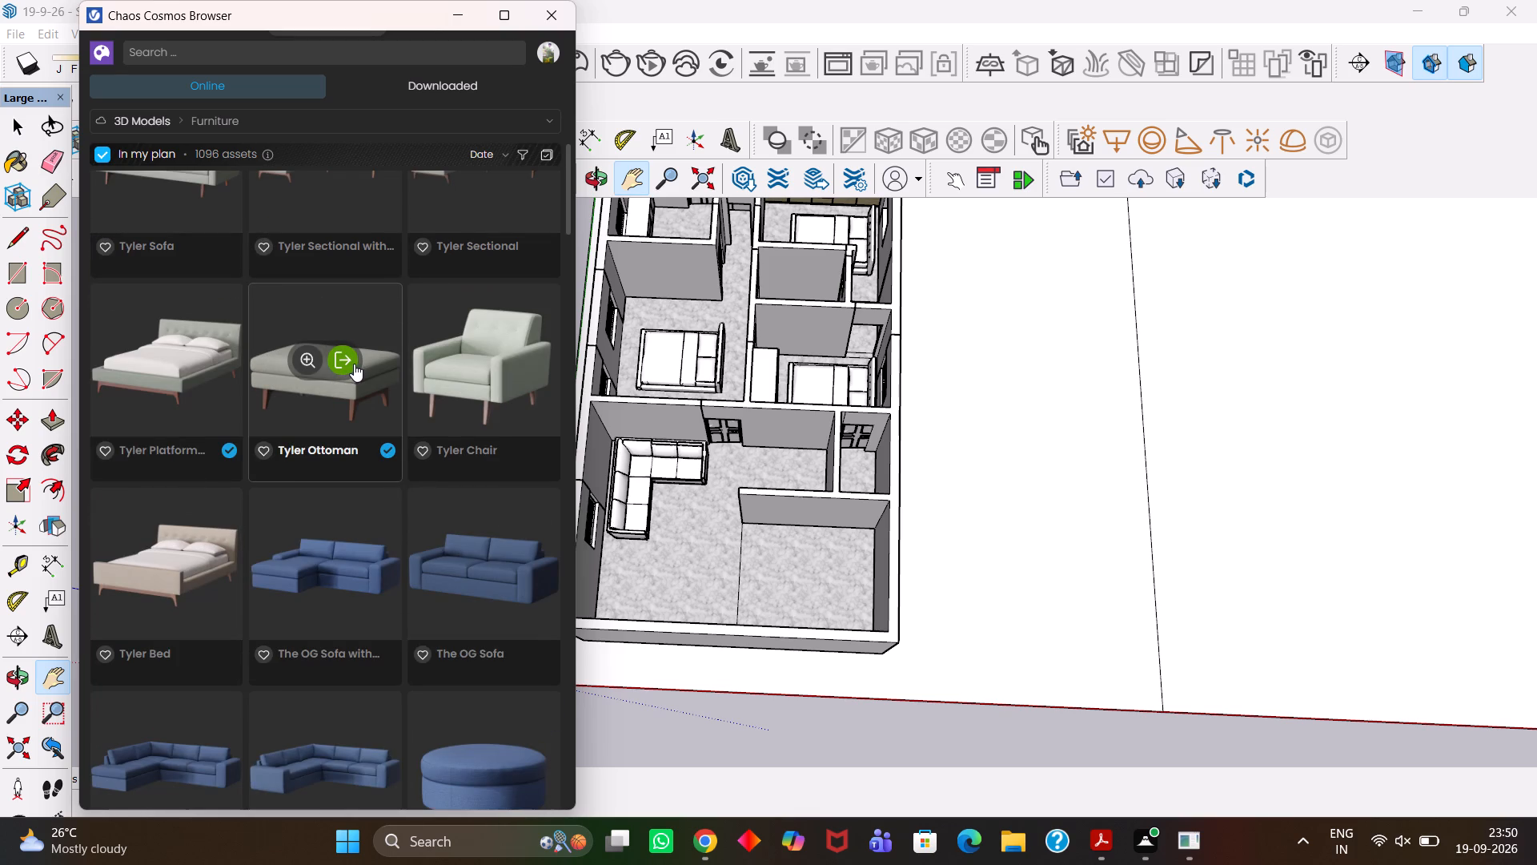
pyautogui.scroll(-6, 355, 364)
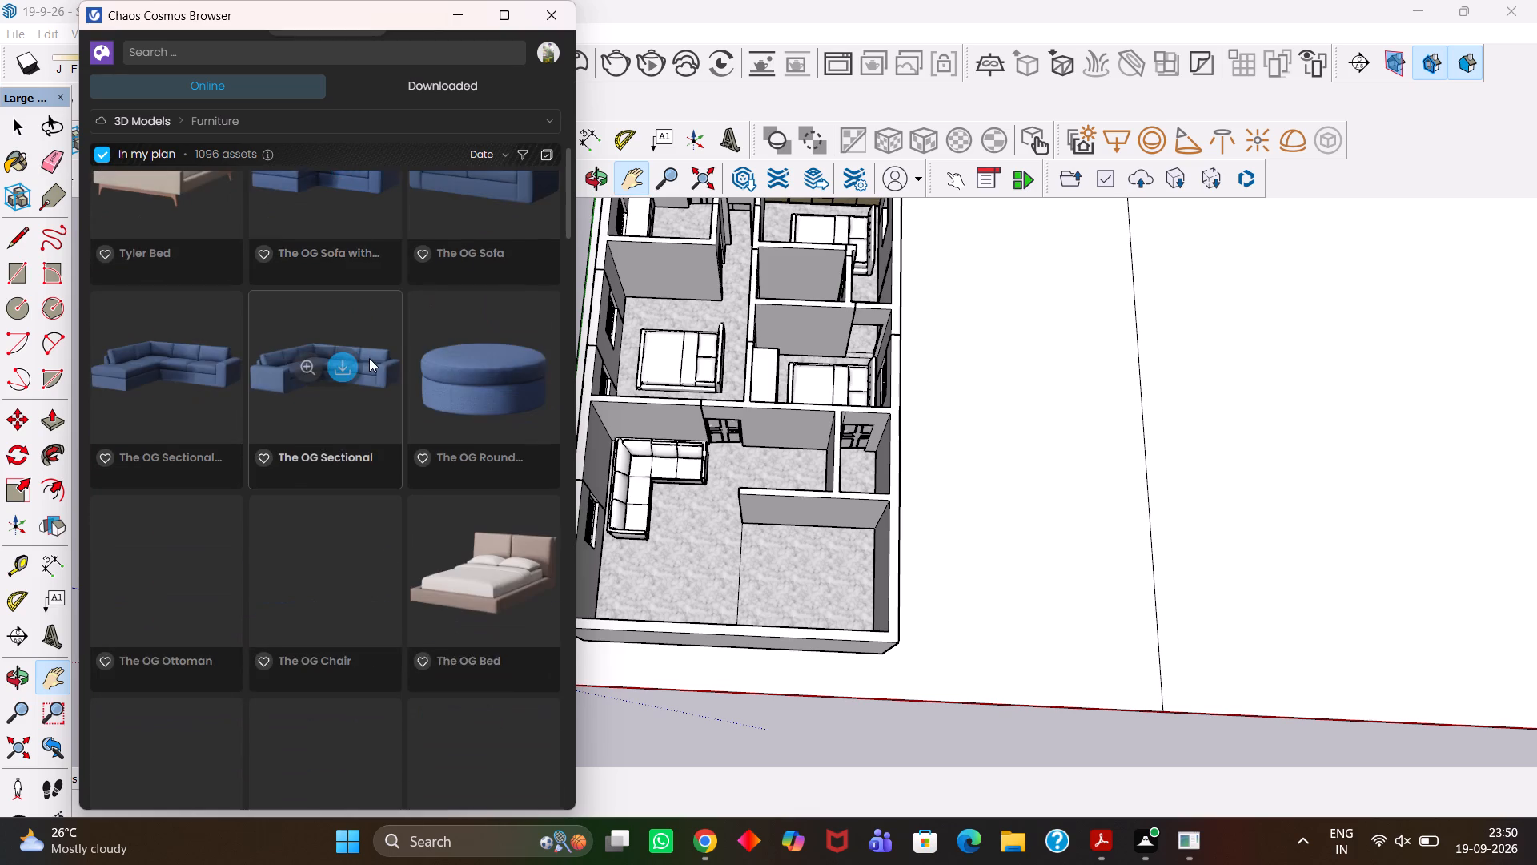
pyautogui.scroll(-16, 369, 358)
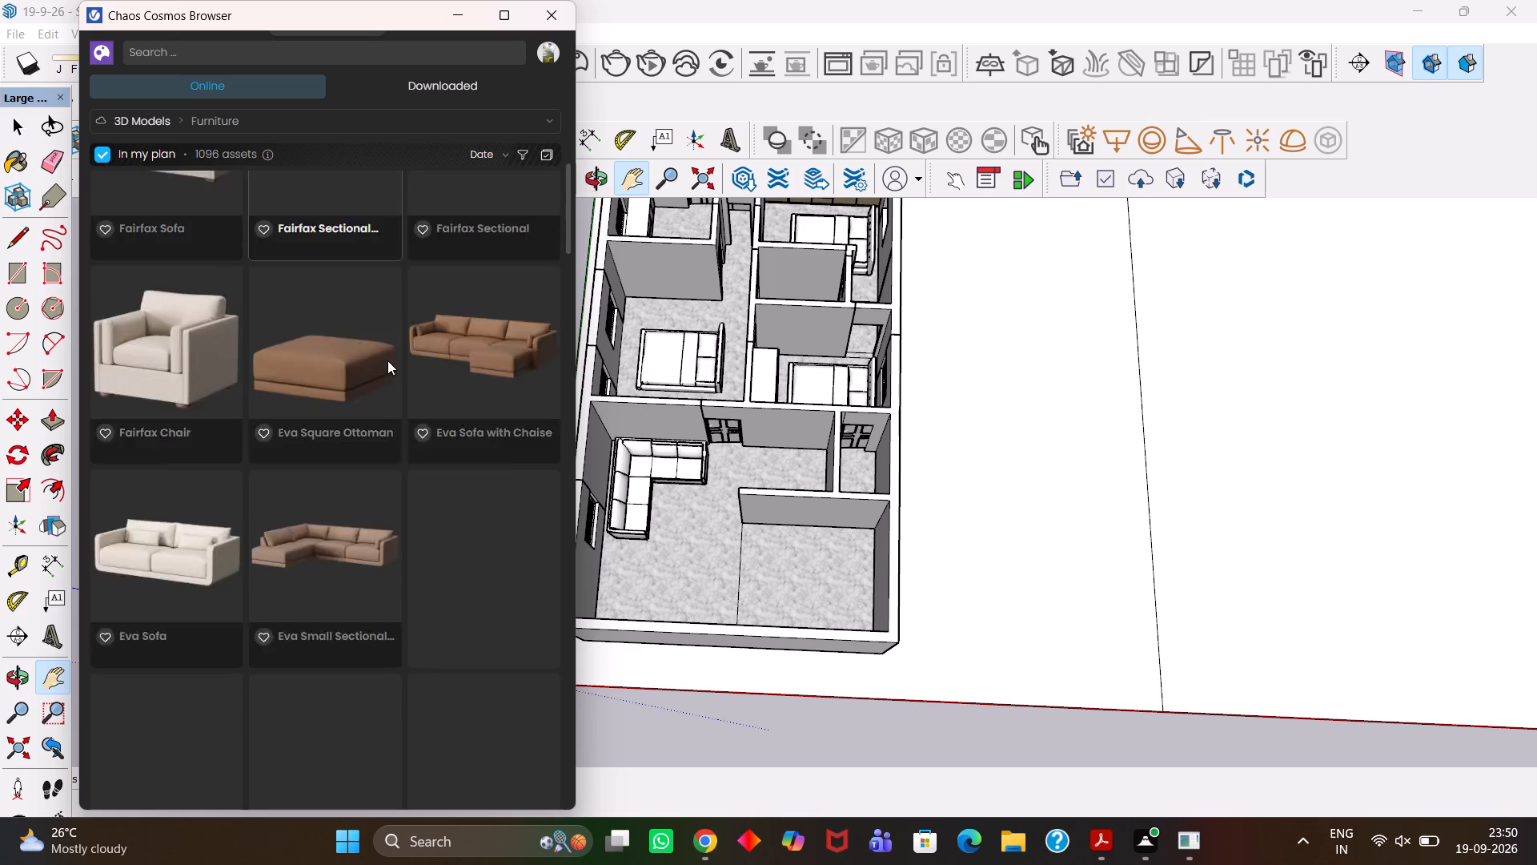
pyautogui.scroll(-8, 387, 360)
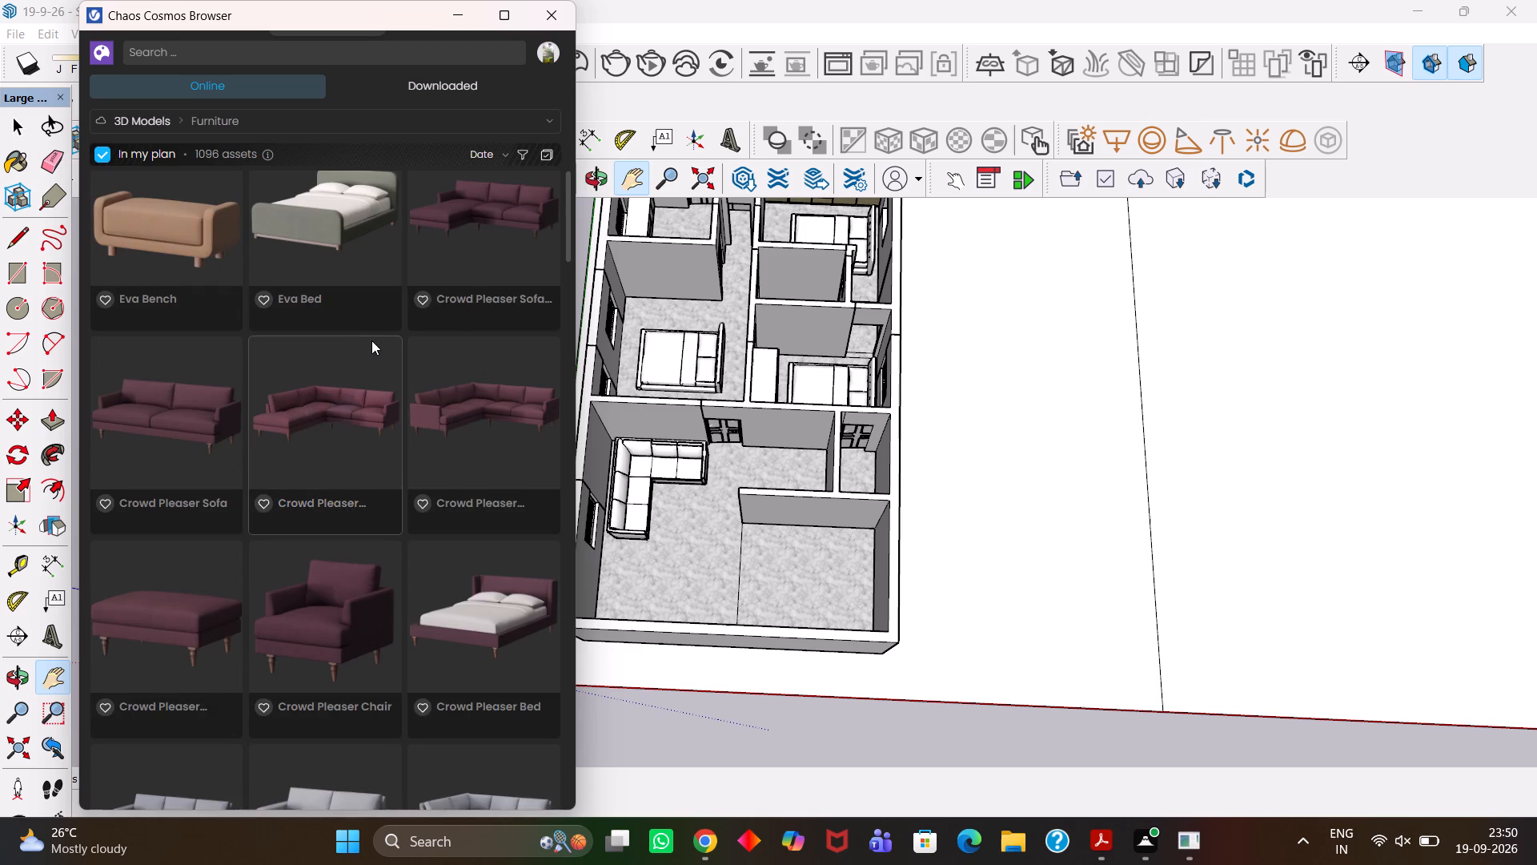
pyautogui.scroll(-5, 367, 345)
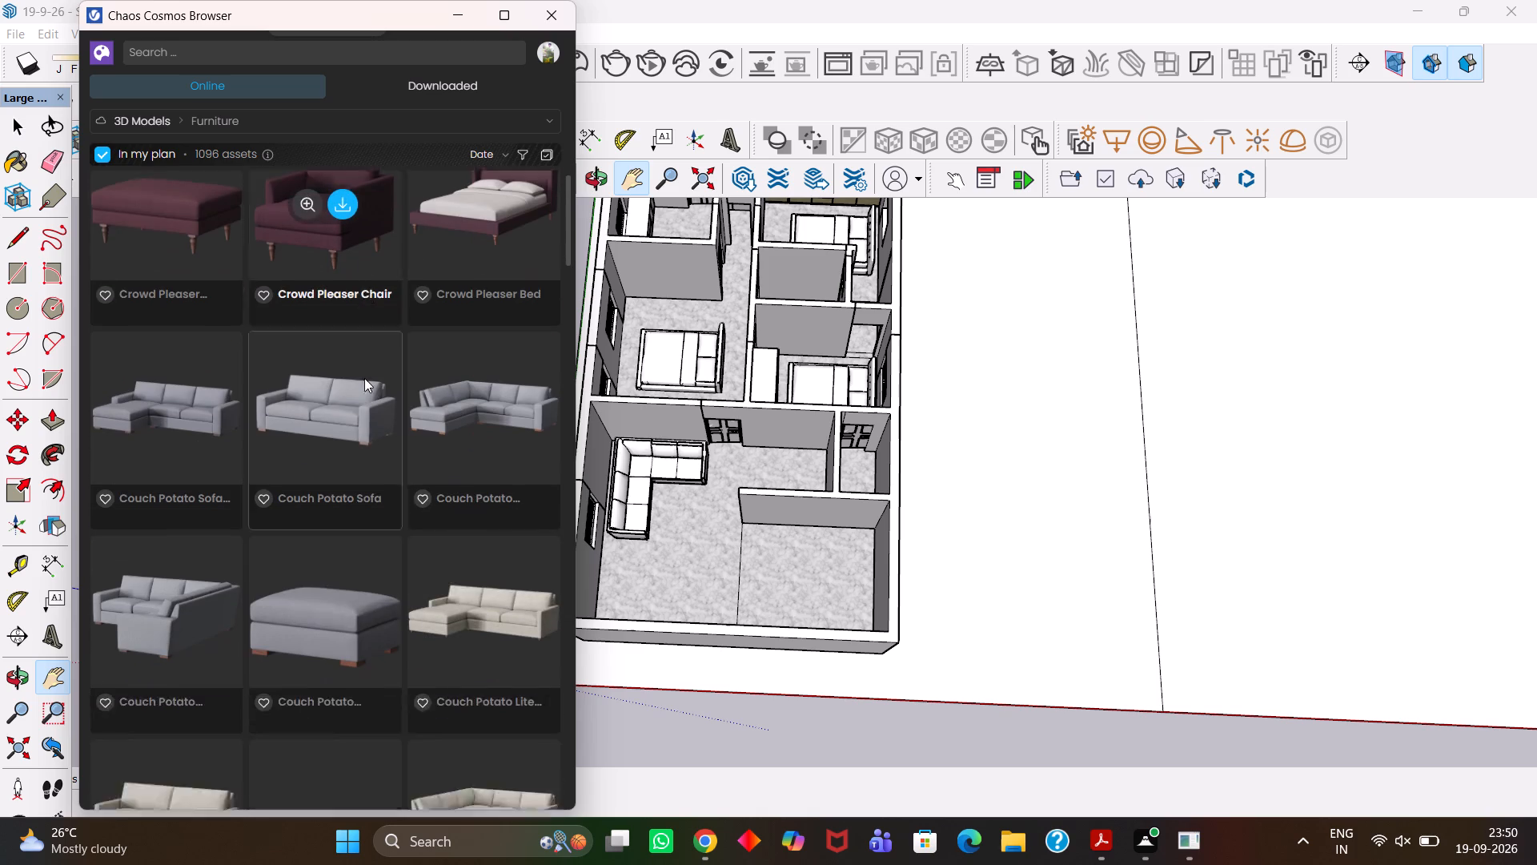
pyautogui.scroll(-7, 364, 378)
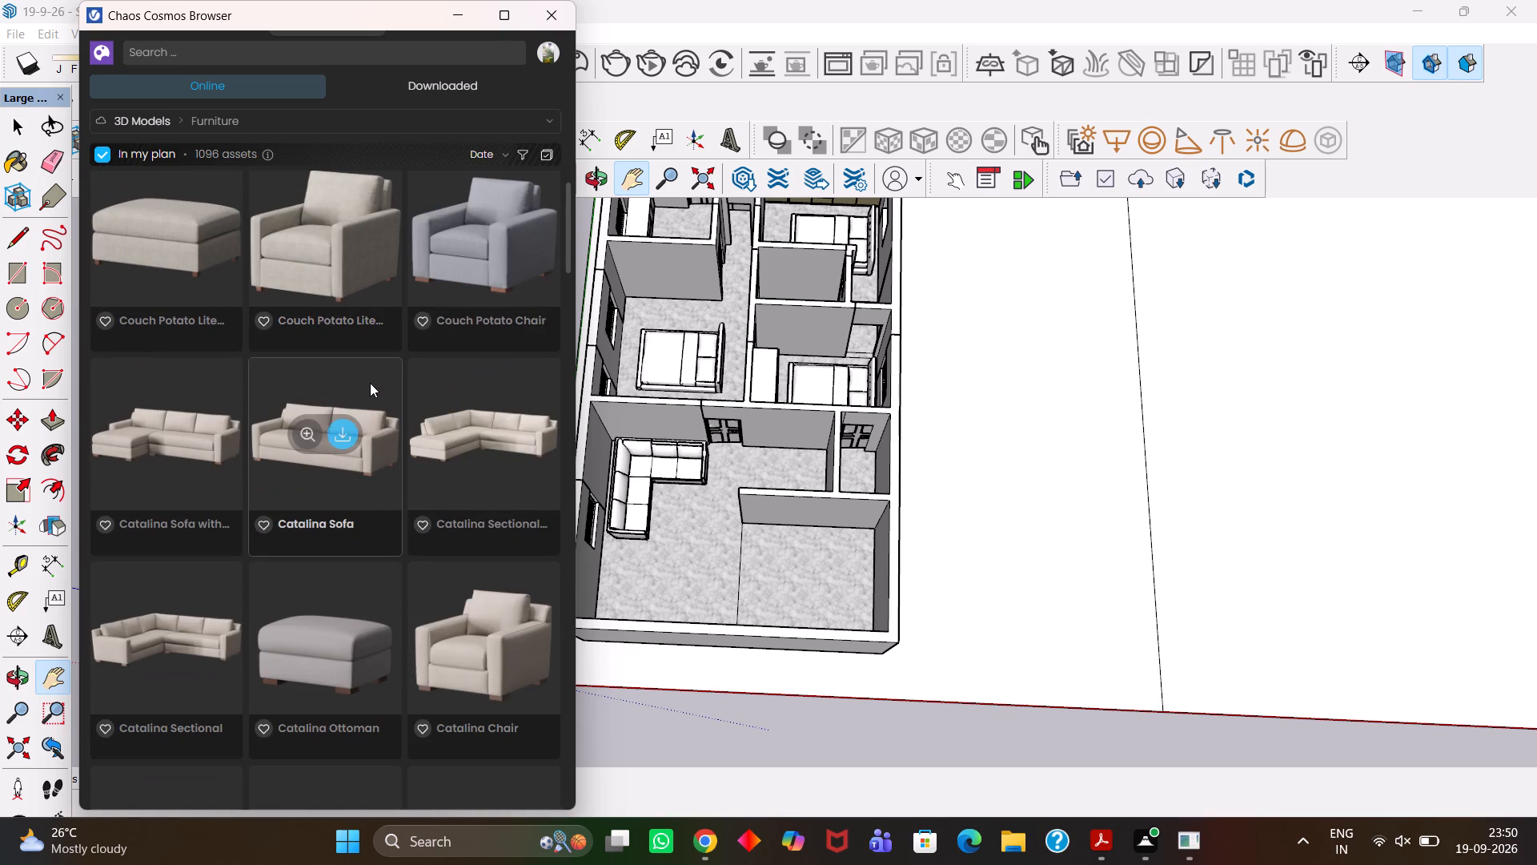
# Save the model.
pyautogui.hotkey('ctrl', 's')
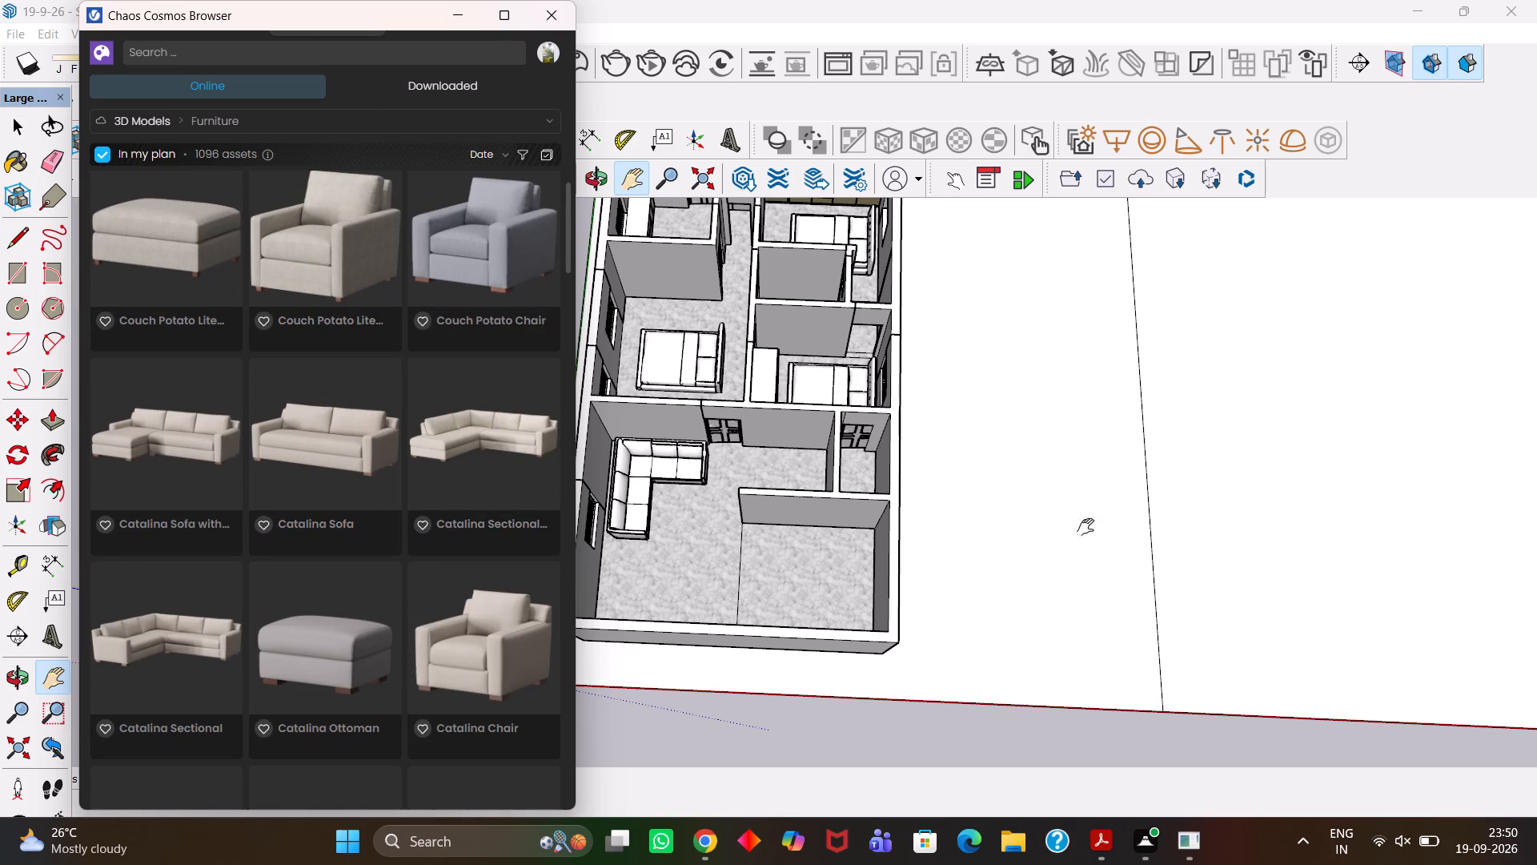
# Close off the asset browsing and examine the whole furnished floor plan from above, including the large room with the sectional sofa.
pyautogui.scroll(-7, 616, 284)
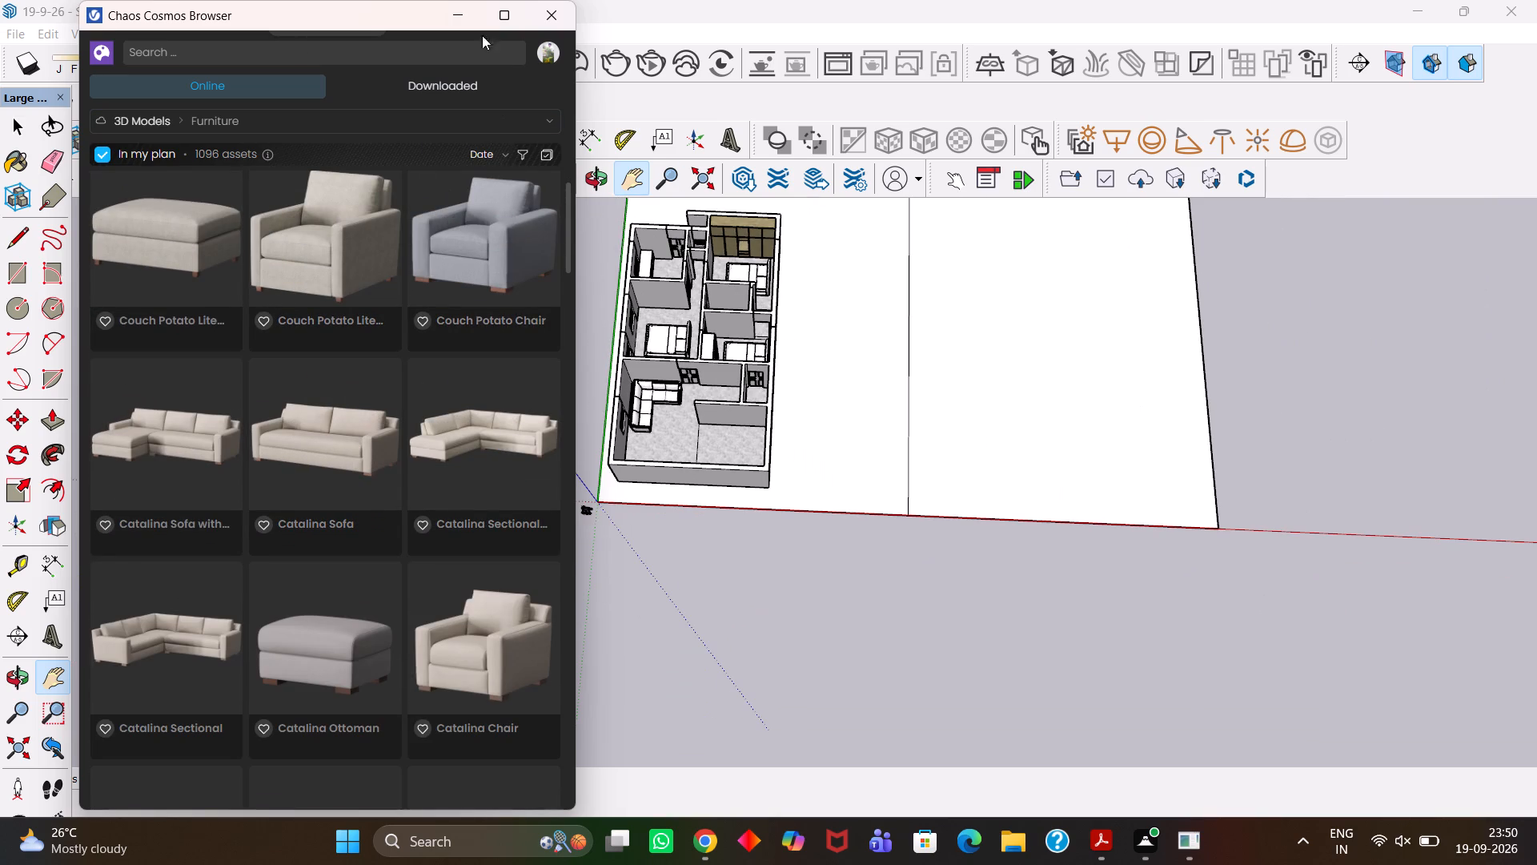
pyautogui.click(453, 17)
pyautogui.press('h')
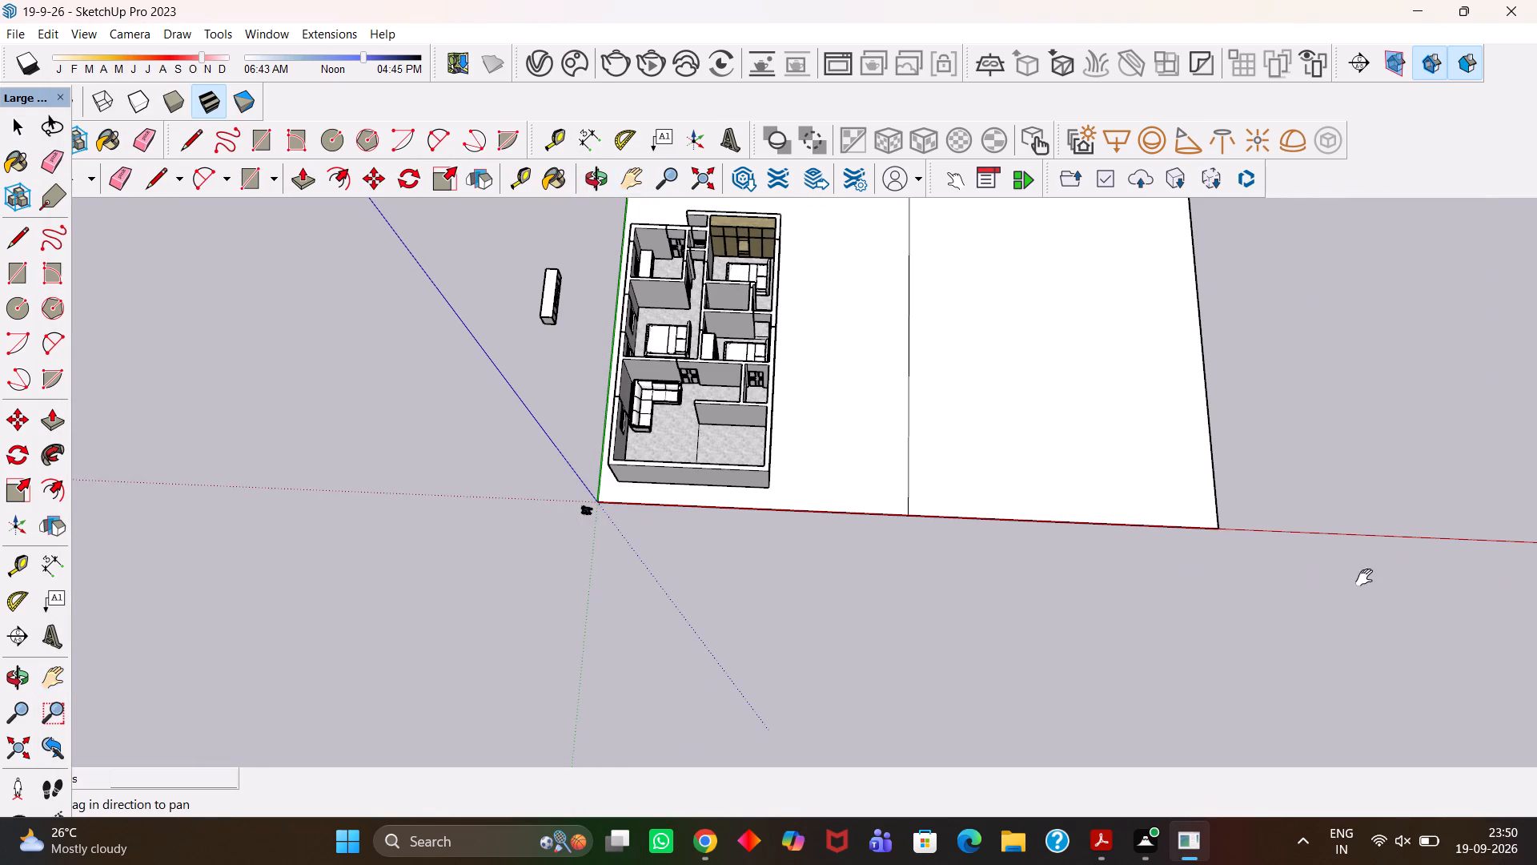
pyautogui.press('h')
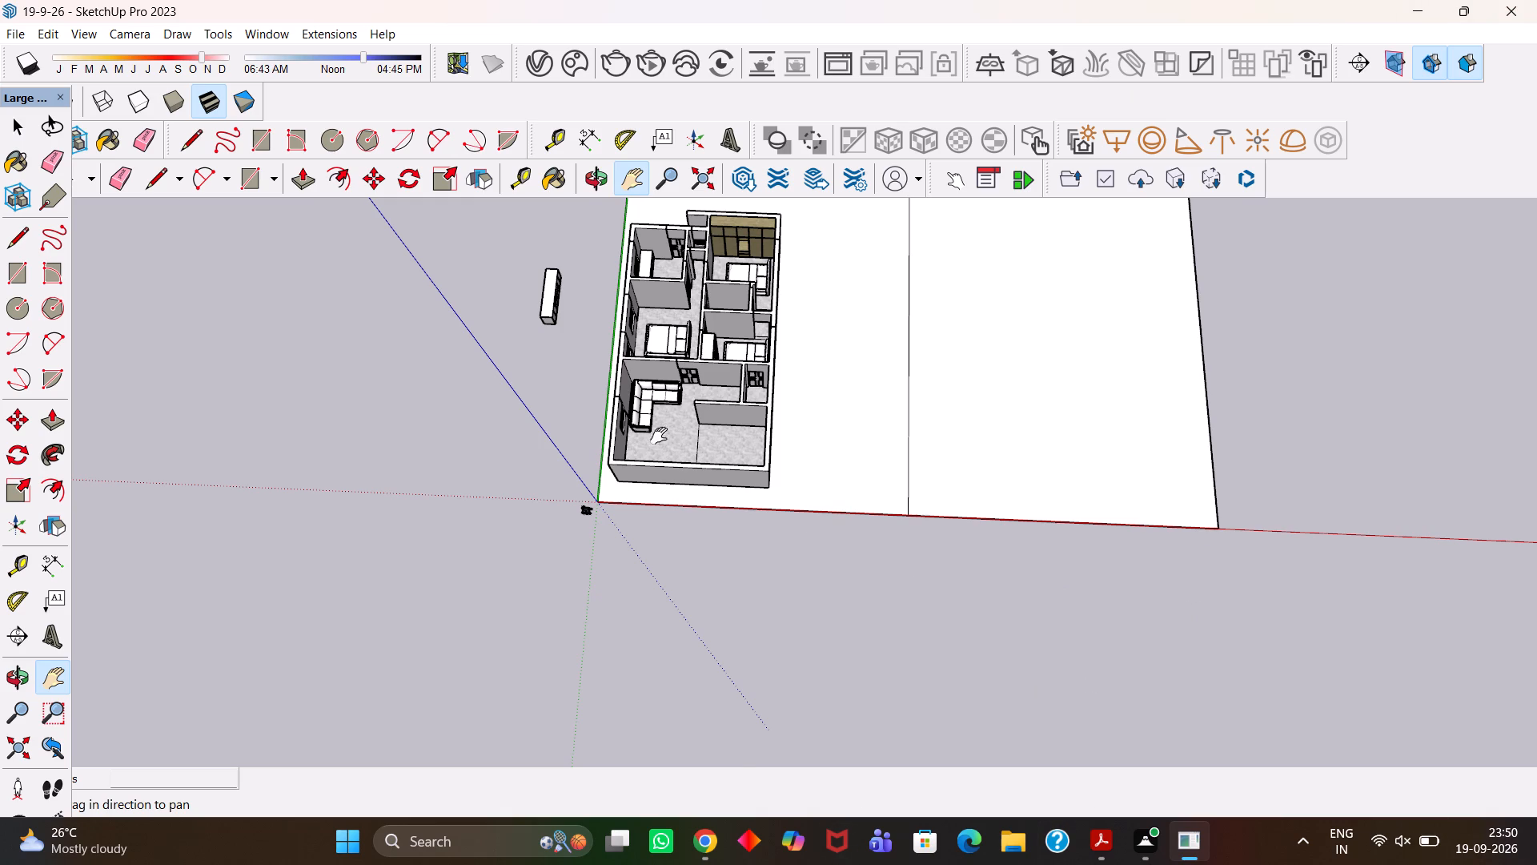
pyautogui.scroll(5, 650, 409)
pyautogui.moveTo(676, 407); pyautogui.dragTo(701, 457, button='middle')
pyautogui.press('h')
pyautogui.scroll(-2, 701, 461)
pyautogui.moveTo(696, 416); pyautogui.dragTo(719, 533)
pyautogui.scroll(2, 719, 533)
pyautogui.scroll(-3, 707, 517)
pyautogui.press('h')
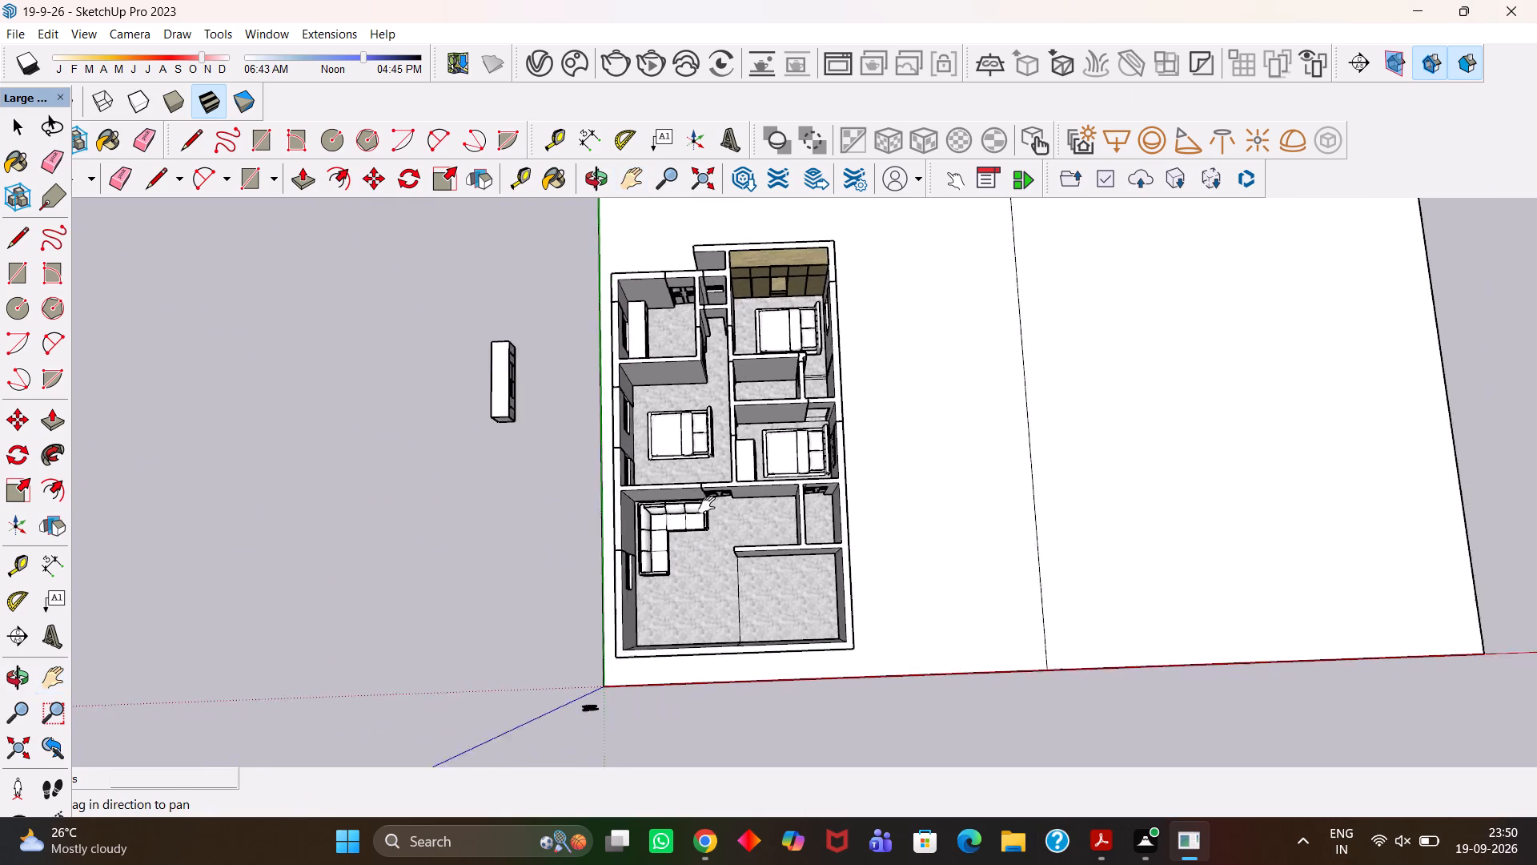
pyautogui.moveTo(708, 485); pyautogui.dragTo(729, 537)
pyautogui.moveTo(733, 559); pyautogui.dragTo(718, 563, button='middle')
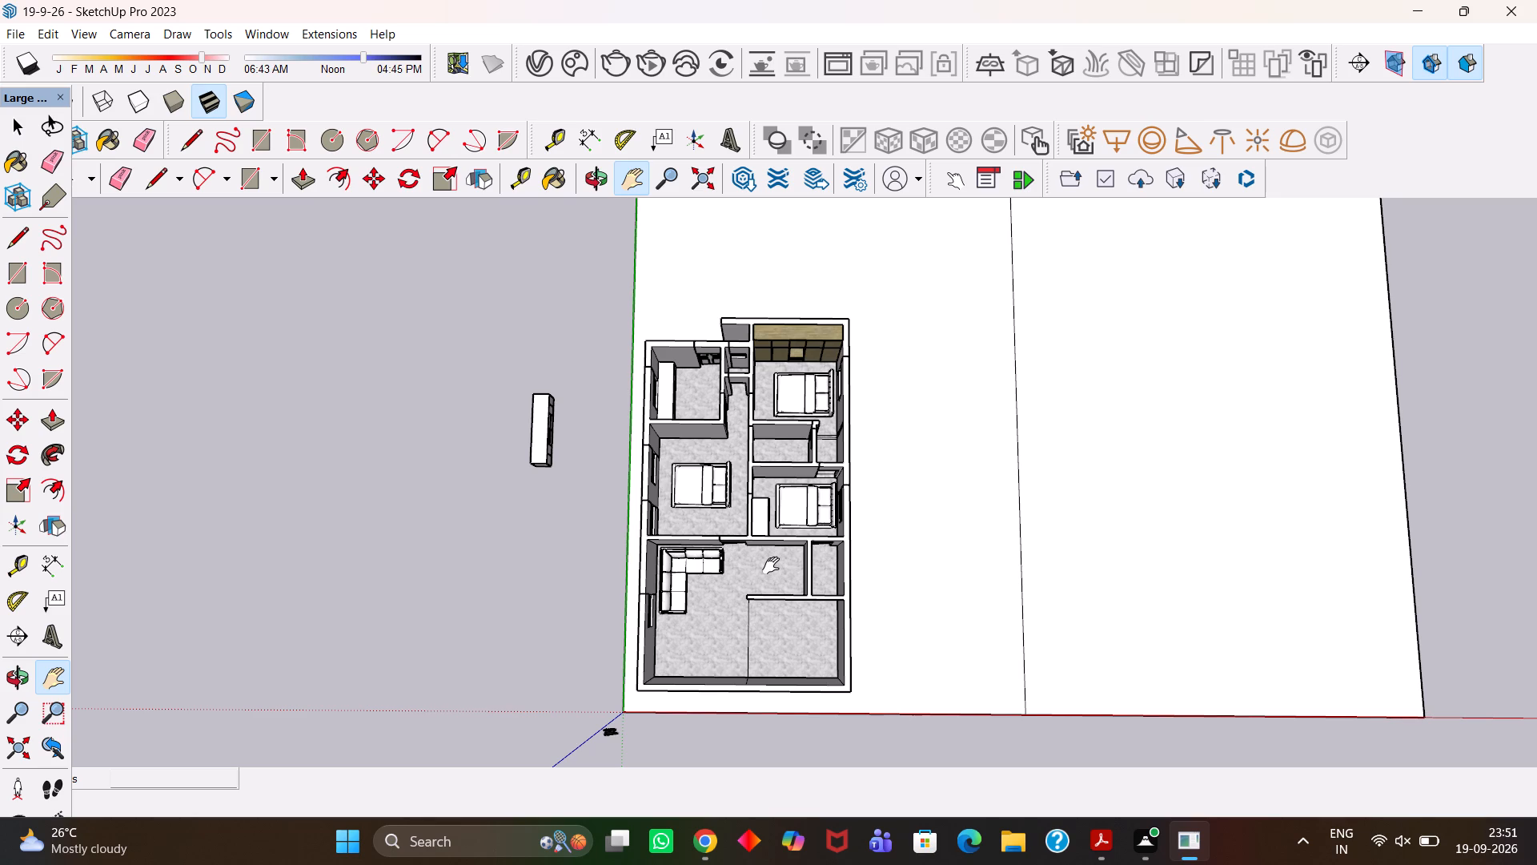
pyautogui.press('h')
pyautogui.press('h')
pyautogui.scroll(5, 775, 504)
pyautogui.scroll(-5, 752, 481)
pyautogui.press('h')
pyautogui.scroll(7, 752, 481)
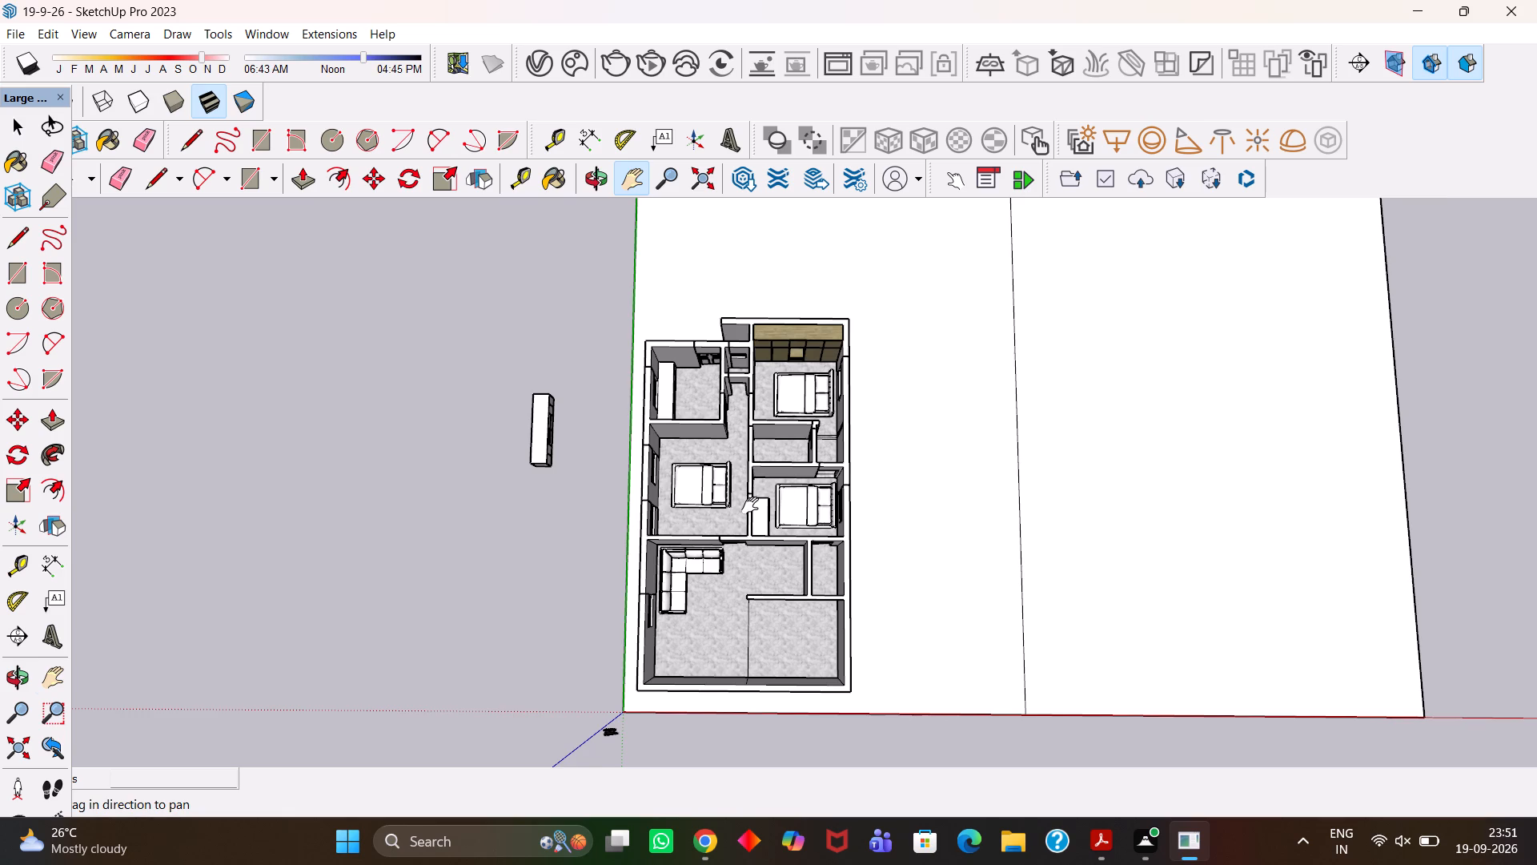
pyautogui.scroll(7, 750, 505)
pyautogui.scroll(-5, 750, 505)
pyautogui.moveTo(726, 508); pyautogui.dragTo(754, 511, button='middle')
pyautogui.scroll(3, 753, 511)
pyautogui.press('h')
pyautogui.scroll(-4, 742, 516)
pyautogui.moveTo(724, 548); pyautogui.dragTo(729, 457)
pyautogui.moveTo(744, 492); pyautogui.dragTo(717, 501, button='middle')
pyautogui.scroll(2, 717, 501)
pyautogui.press('h')
pyautogui.scroll(2, 820, 614)
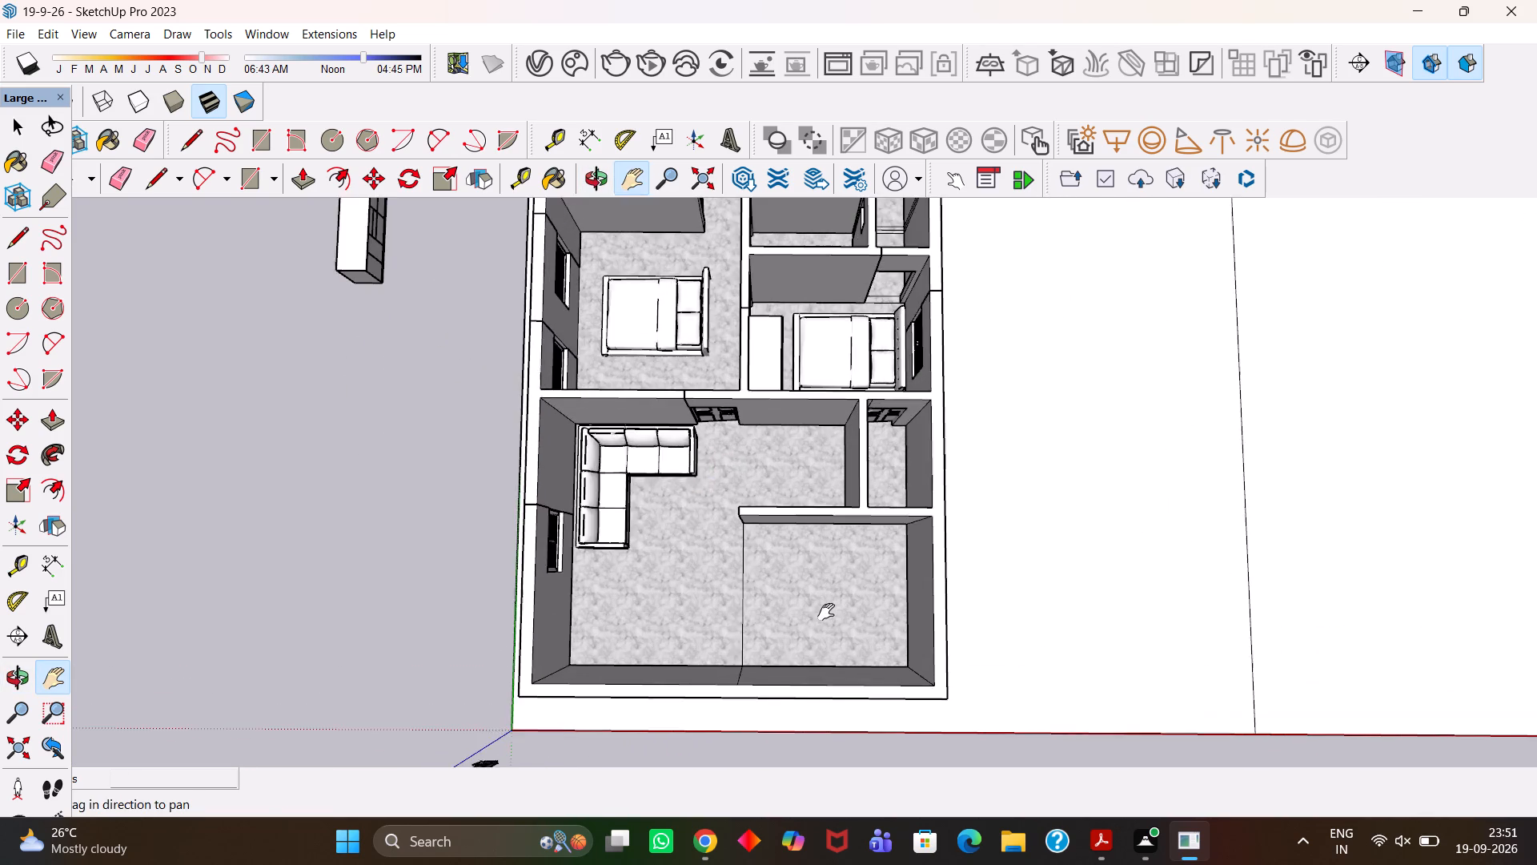
pyautogui.scroll(-4, 822, 600)
pyautogui.moveTo(788, 541); pyautogui.dragTo(809, 585)
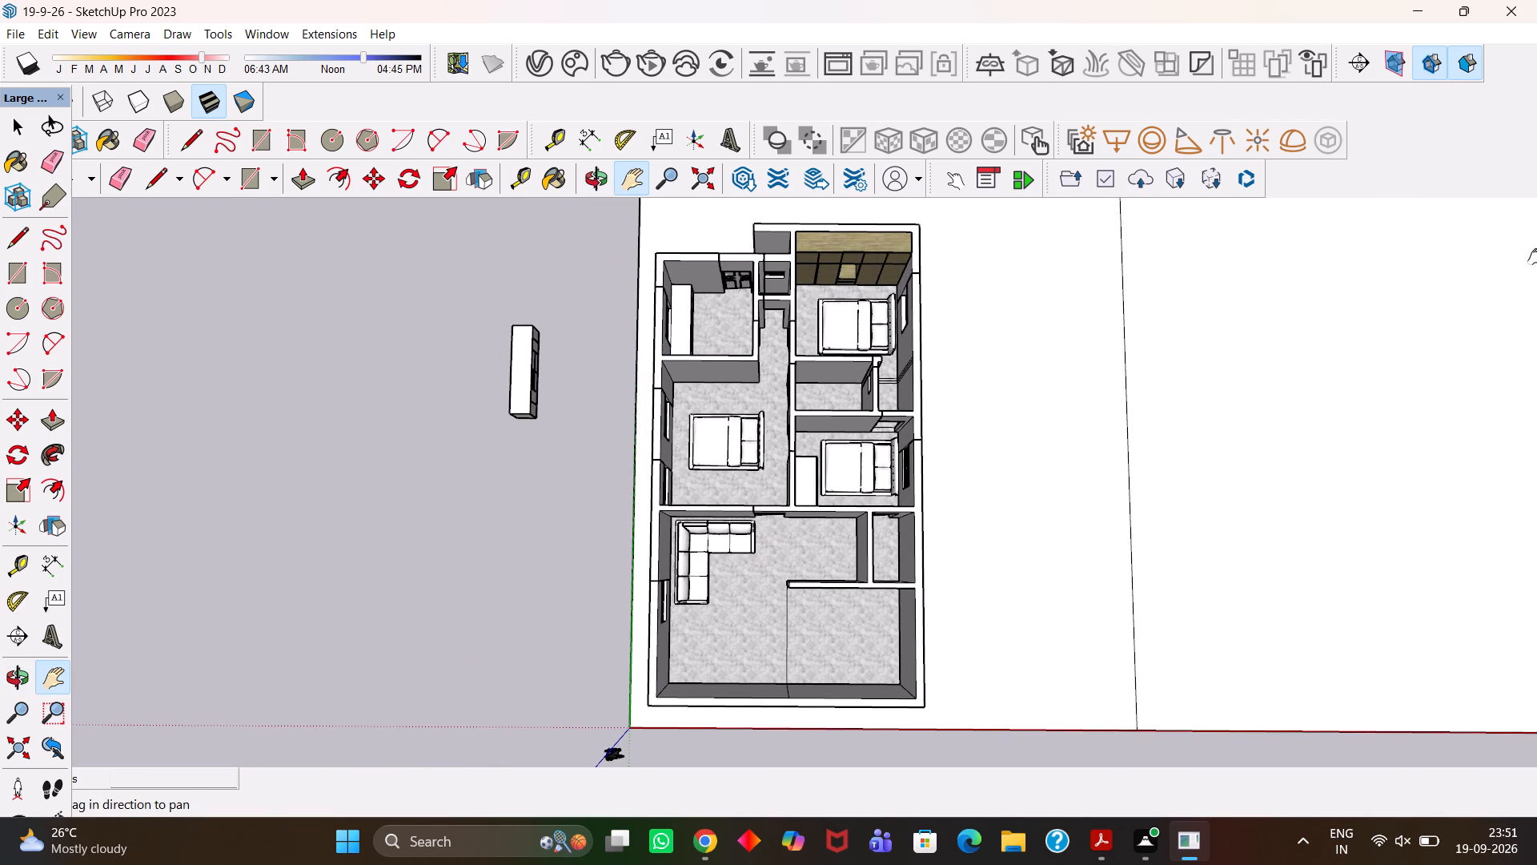
# Delete the spare cabinet standing on its own outside the house.
pyautogui.press('space')
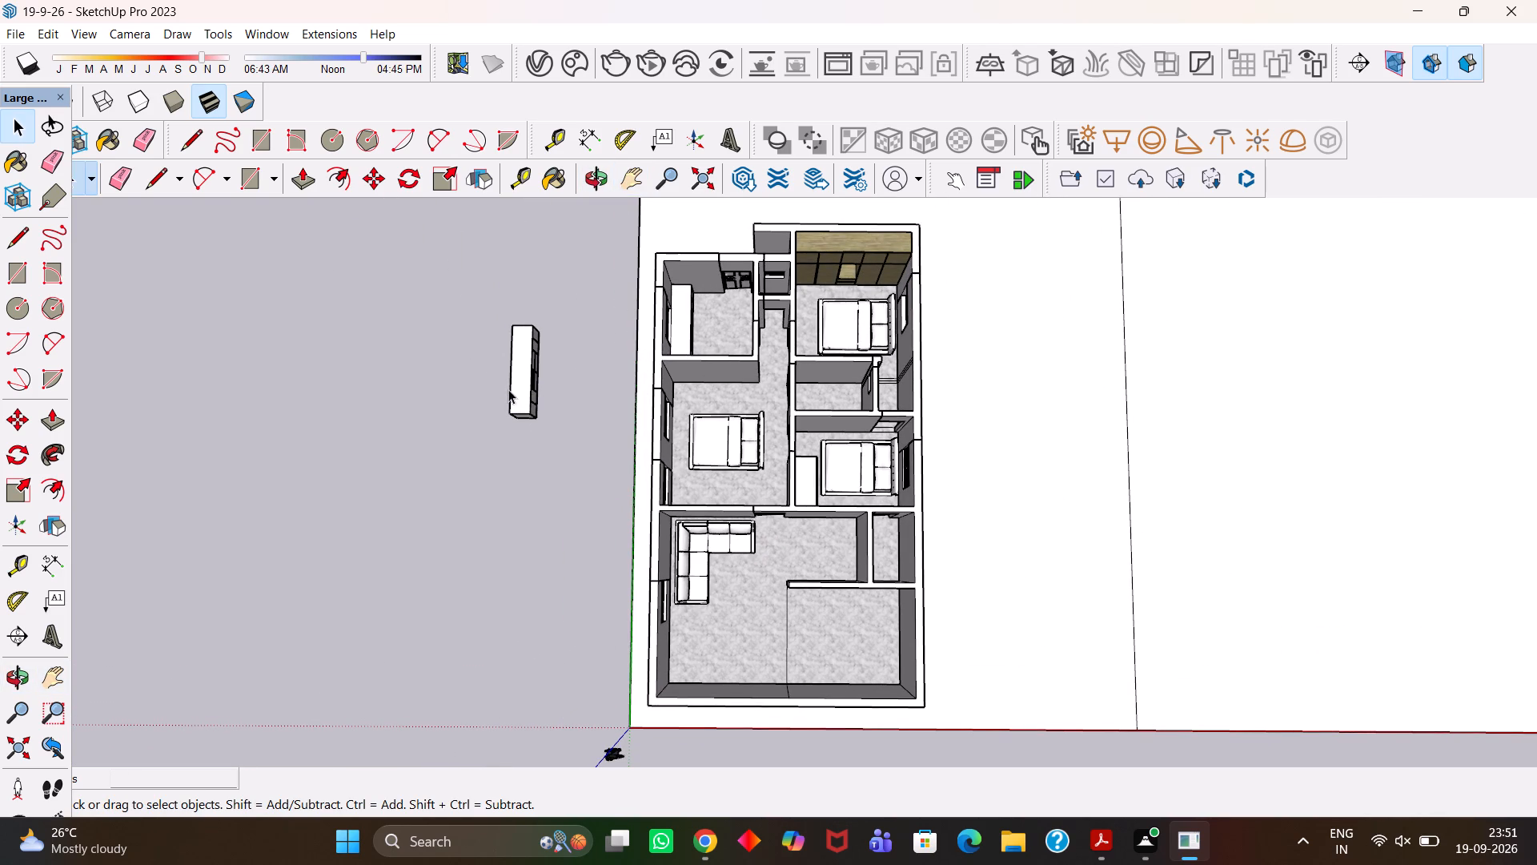
pyautogui.click(505, 386)
pyautogui.scroll(2, 527, 393)
pyautogui.click(525, 394)
pyautogui.scroll(1, 525, 394)
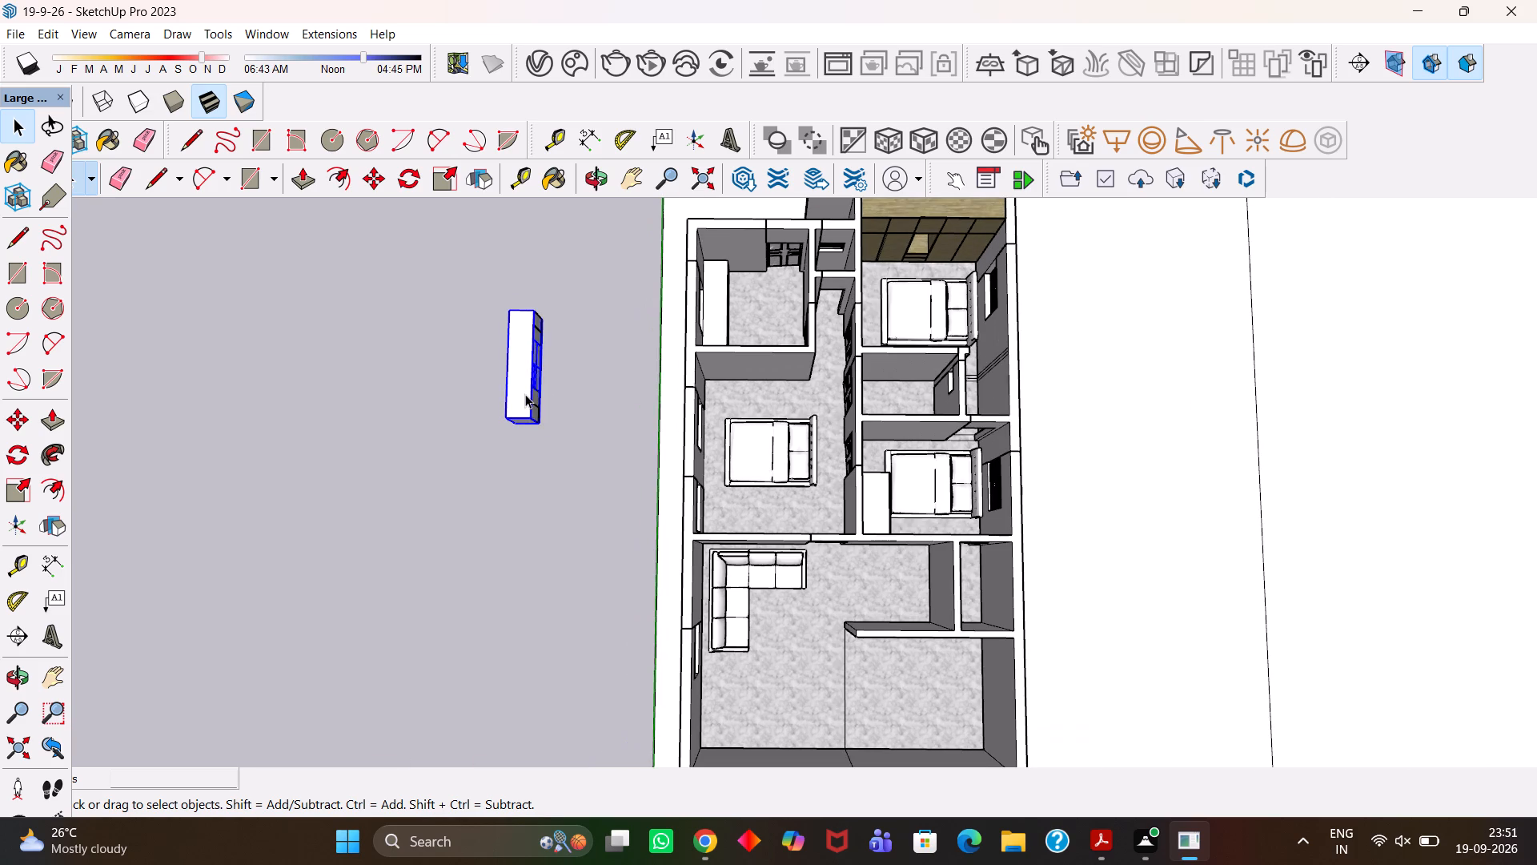
pyautogui.scroll(5, 525, 394)
pyautogui.press('Delete')
# Delete the two dark two-pane pieces left outside the house beside the bedroom wall.
pyautogui.scroll(3, 528, 394)
pyautogui.scroll(-4, 564, 302)
pyautogui.moveTo(592, 215); pyautogui.dragTo(528, 306)
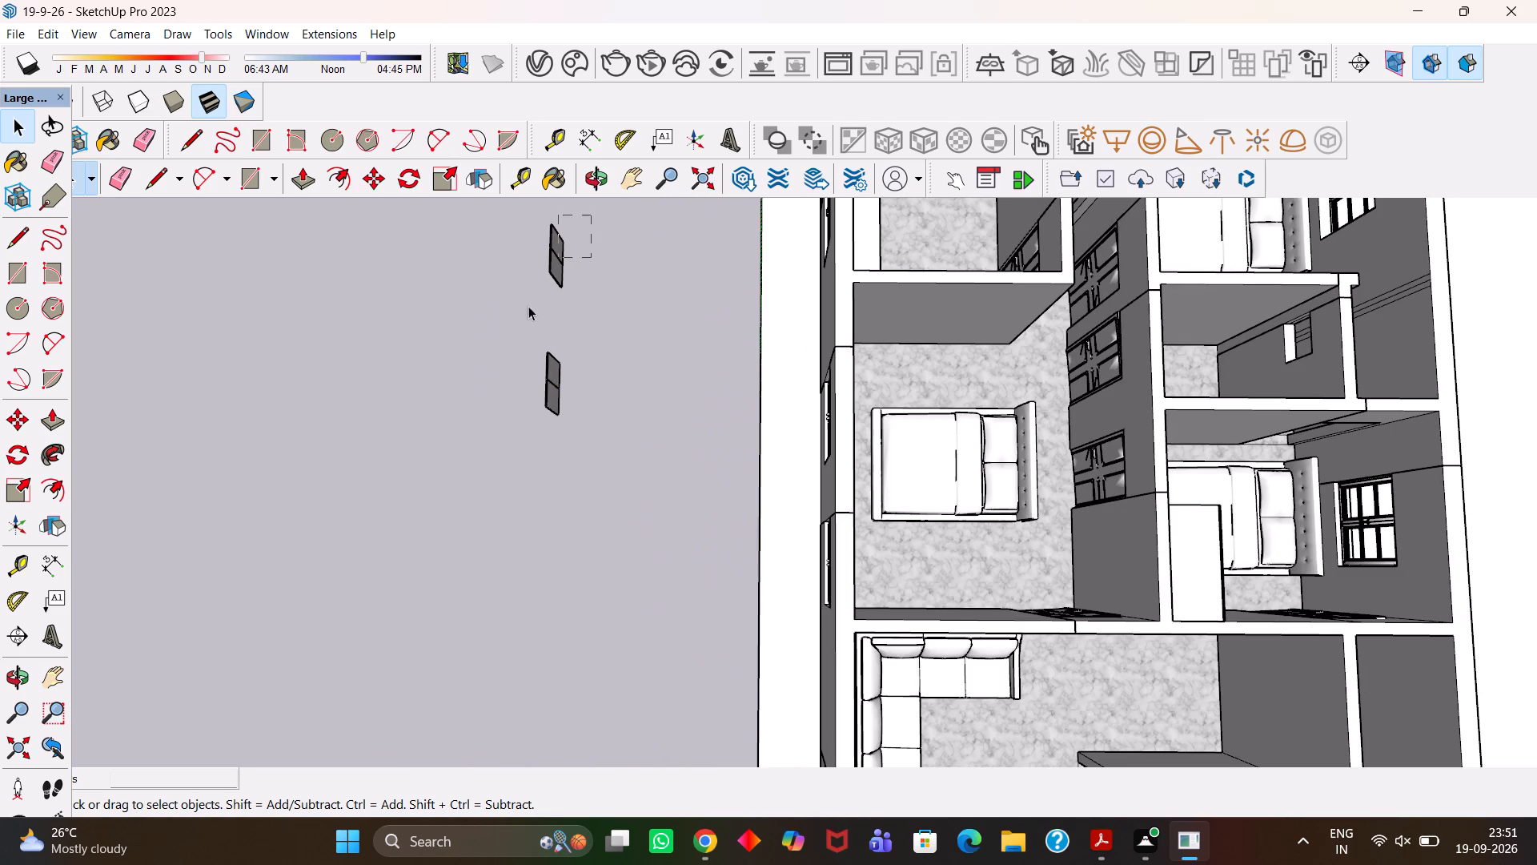
pyautogui.moveTo(528, 306); pyautogui.dragTo(486, 441)
pyautogui.scroll(-5, 489, 437)
pyautogui.press('Delete')
# Check the complete floor plan and the cleared area beside the house from above.
pyautogui.scroll(-6, 690, 444)
pyautogui.press('h')
pyautogui.moveTo(772, 498); pyautogui.dragTo(712, 505)
pyautogui.scroll(5, 711, 504)
pyautogui.scroll(-5, 719, 505)
pyautogui.moveTo(719, 521); pyautogui.dragTo(713, 525, button='middle')
pyautogui.scroll(1, 735, 525)
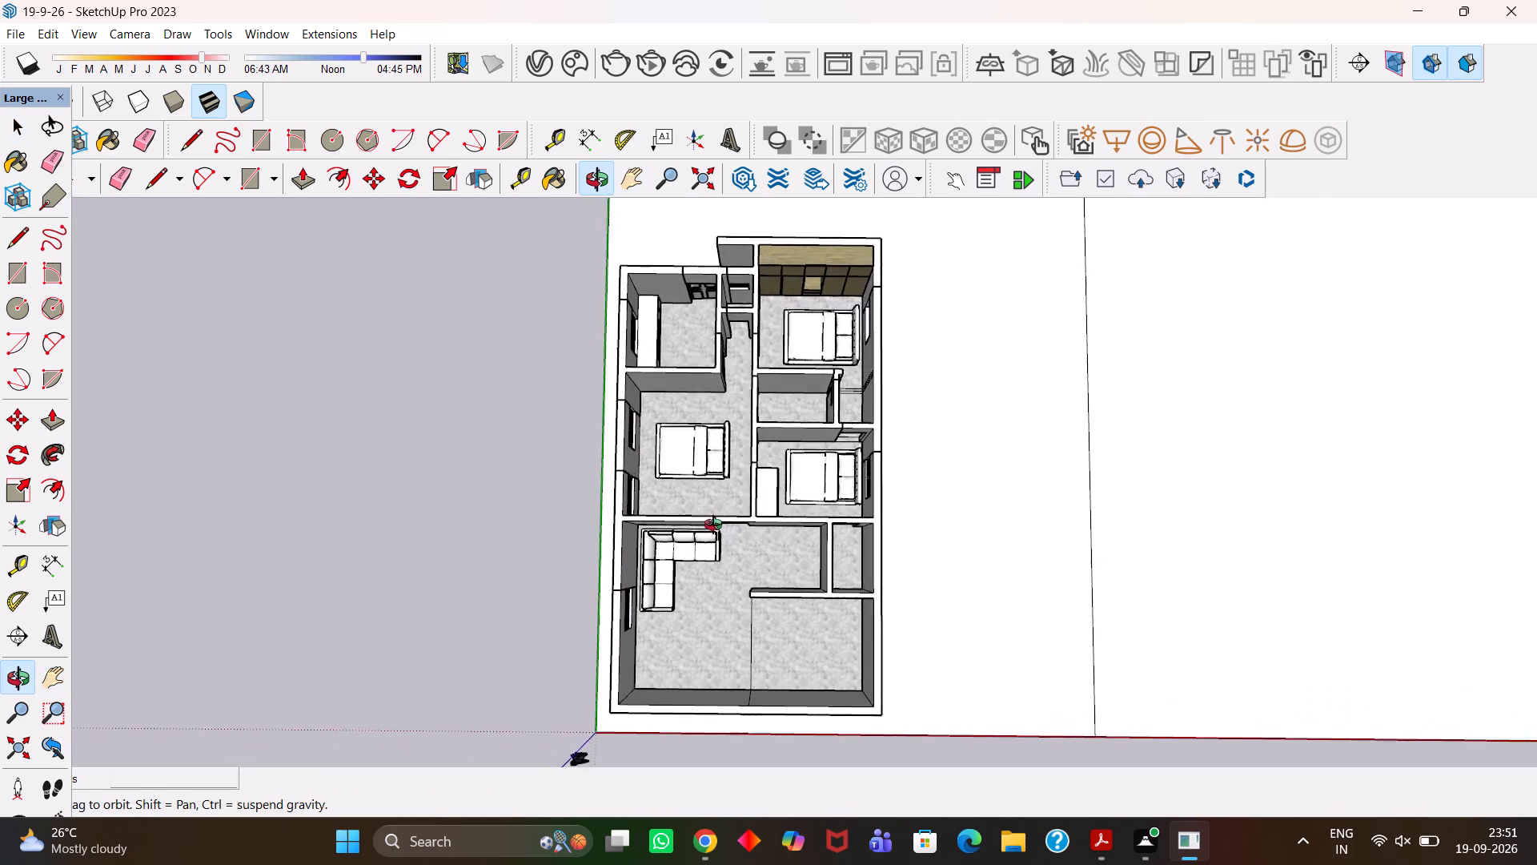
pyautogui.moveTo(713, 525); pyautogui.dragTo(708, 525, button='middle')
pyautogui.scroll(2, 708, 525)
pyautogui.press('h')
pyautogui.scroll(-4, 710, 536)
pyautogui.press('h')
pyautogui.moveTo(689, 542); pyautogui.dragTo(708, 545, button='middle')
pyautogui.scroll(2, 711, 545)
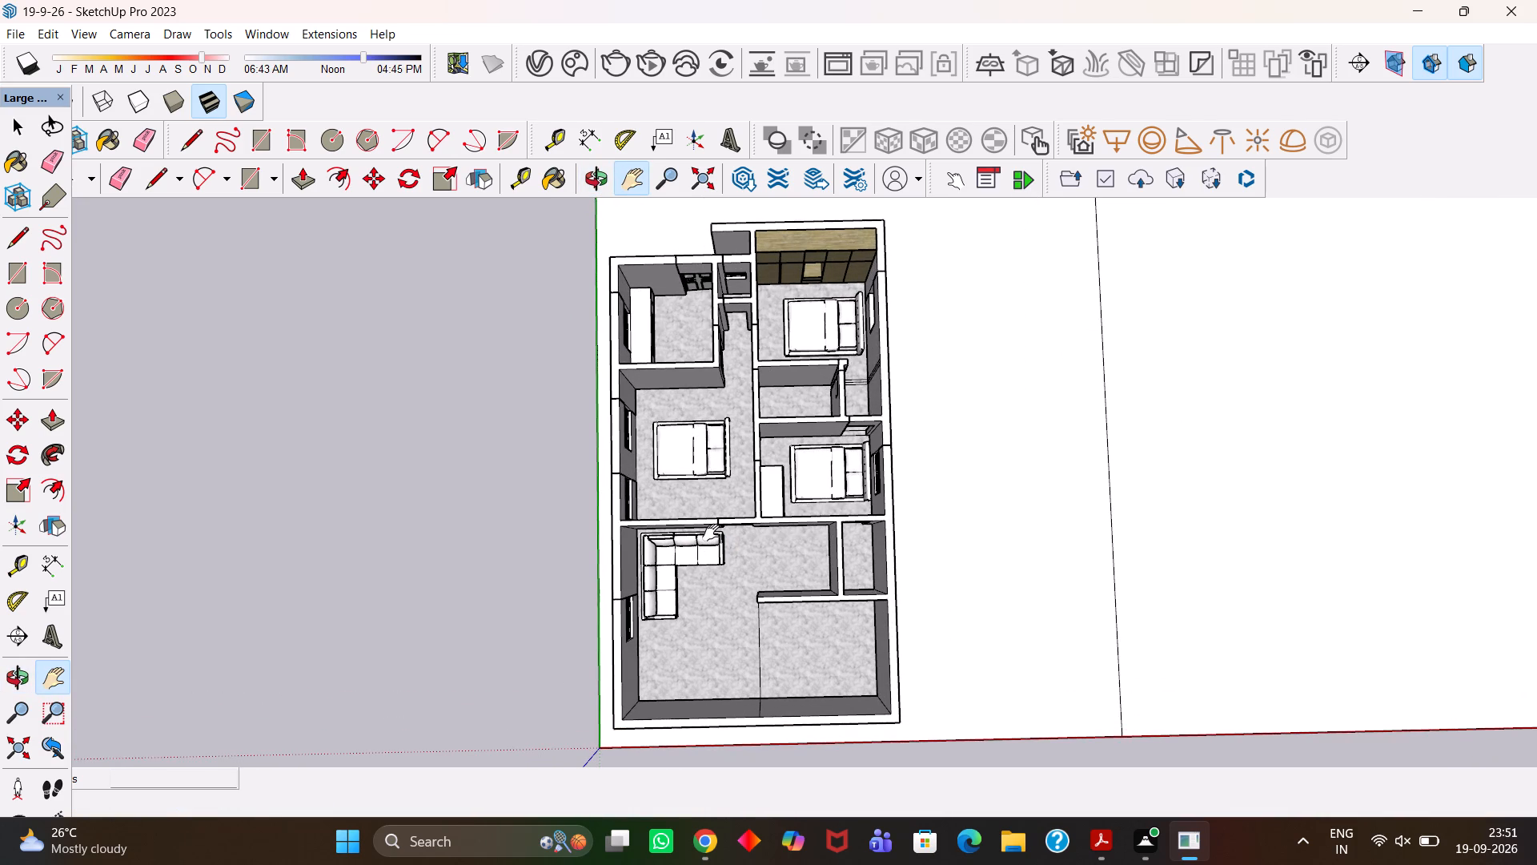
# Save the model.
pyautogui.hotkey('ctrl', 's')
# Frame the whole house from above, turned lengthwise with the wood wardrobe and the sectional sofa room at opposite ends.
pyautogui.scroll(-2, 731, 529)
pyautogui.moveTo(720, 529); pyautogui.dragTo(1025, 539, button='middle')
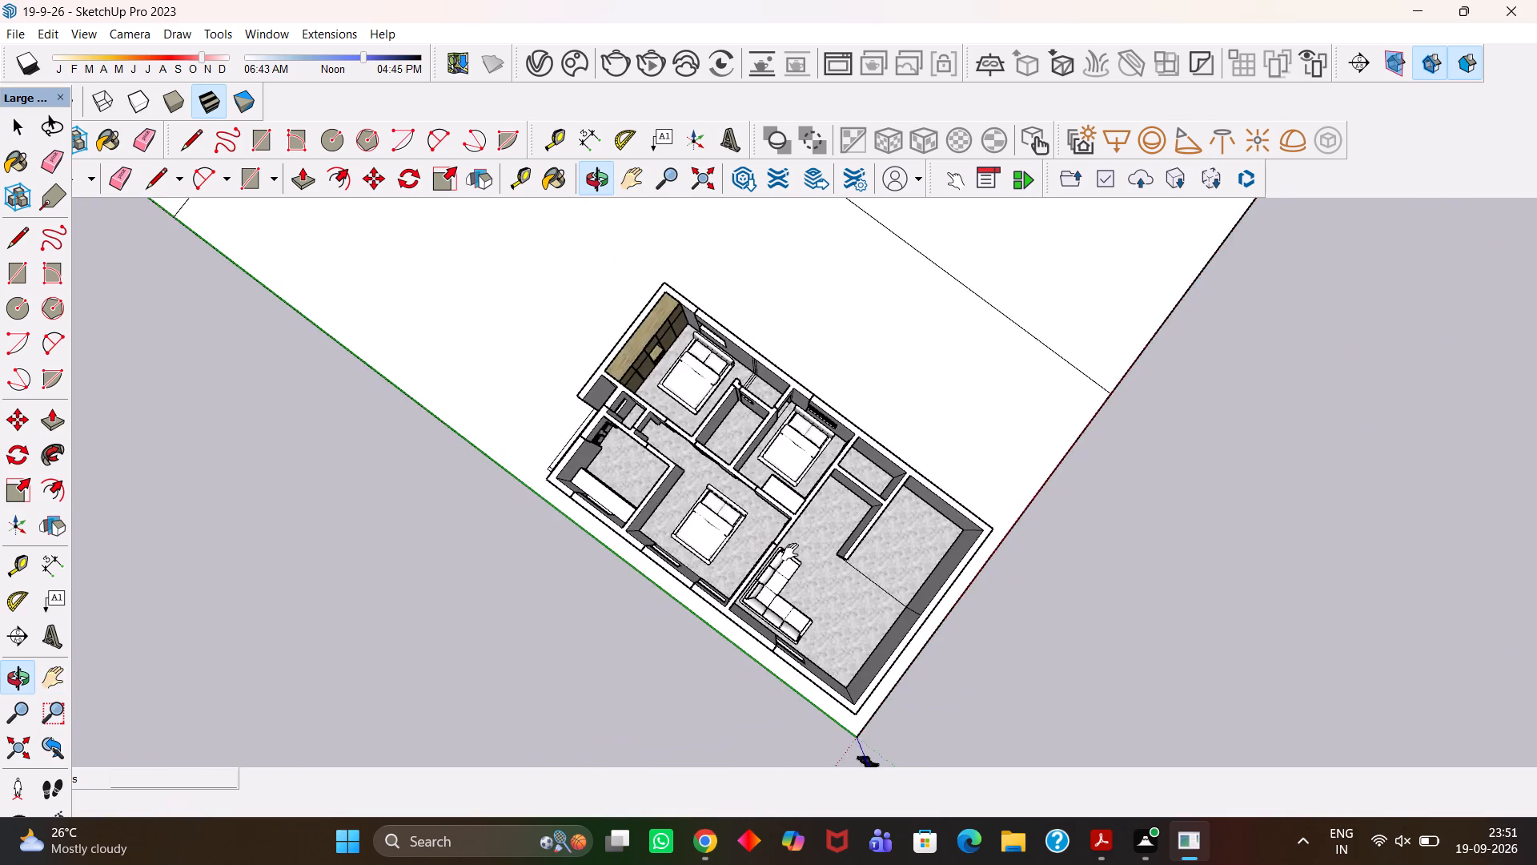
pyautogui.moveTo(789, 552); pyautogui.dragTo(1003, 554, button='middle')
pyautogui.scroll(1, 976, 554)
pyautogui.scroll(5, 856, 557)
pyautogui.moveTo(809, 559); pyautogui.dragTo(836, 570, button='middle')
pyautogui.moveTo(821, 565); pyautogui.dragTo(925, 573)
pyautogui.moveTo(925, 580); pyautogui.dragTo(912, 581, button='middle')
pyautogui.scroll(1, 912, 581)
pyautogui.moveTo(928, 580); pyautogui.dragTo(936, 580, button='middle')
pyautogui.moveTo(937, 581); pyautogui.dragTo(921, 583, button='middle')
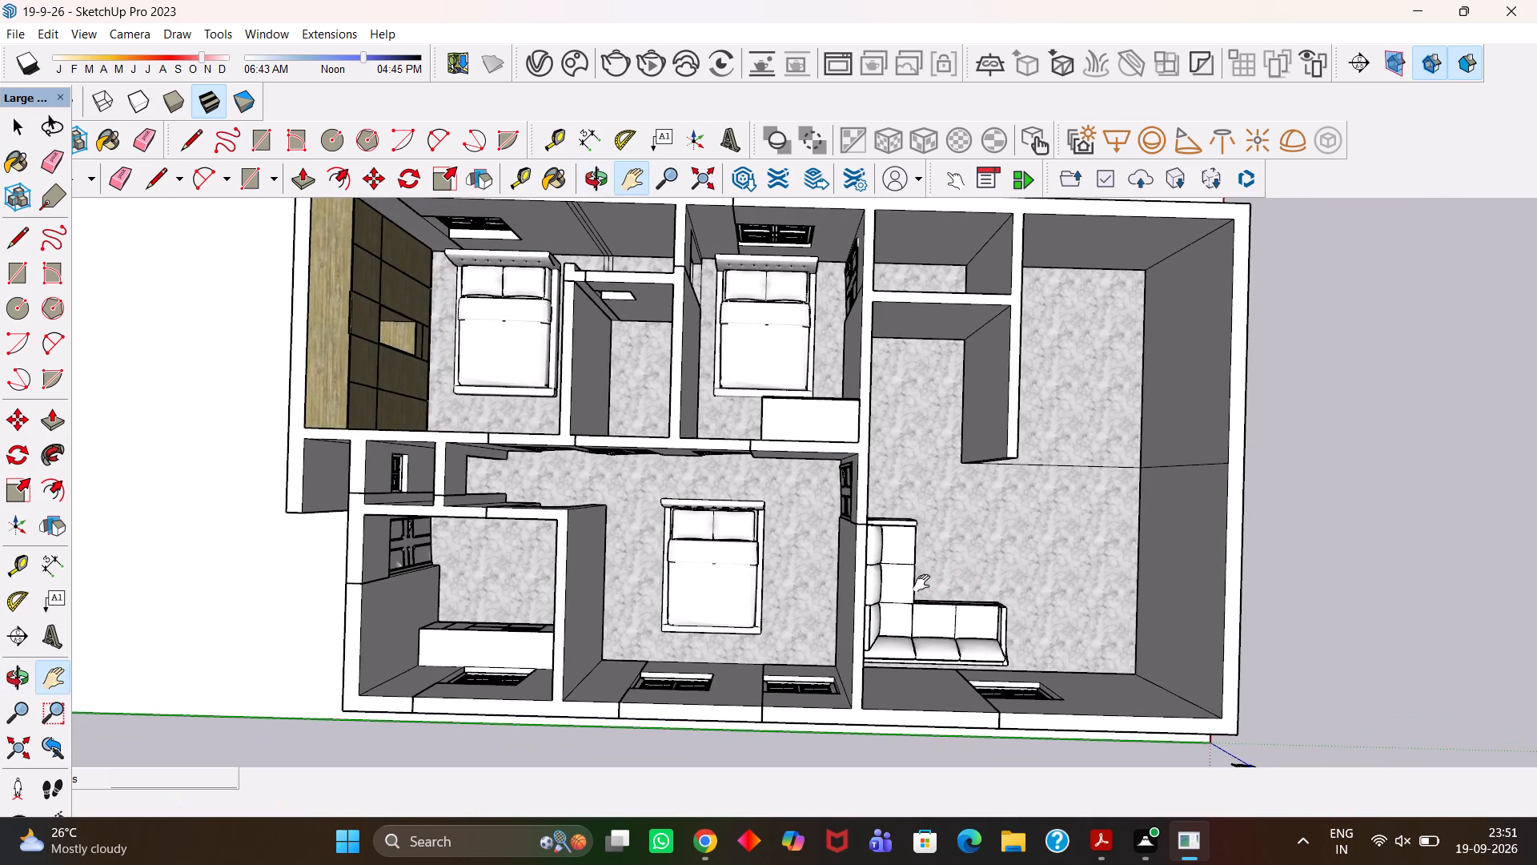
pyautogui.scroll(-1, 921, 583)
pyautogui.moveTo(949, 581); pyautogui.dragTo(960, 580, button='middle')
pyautogui.scroll(1, 960, 580)
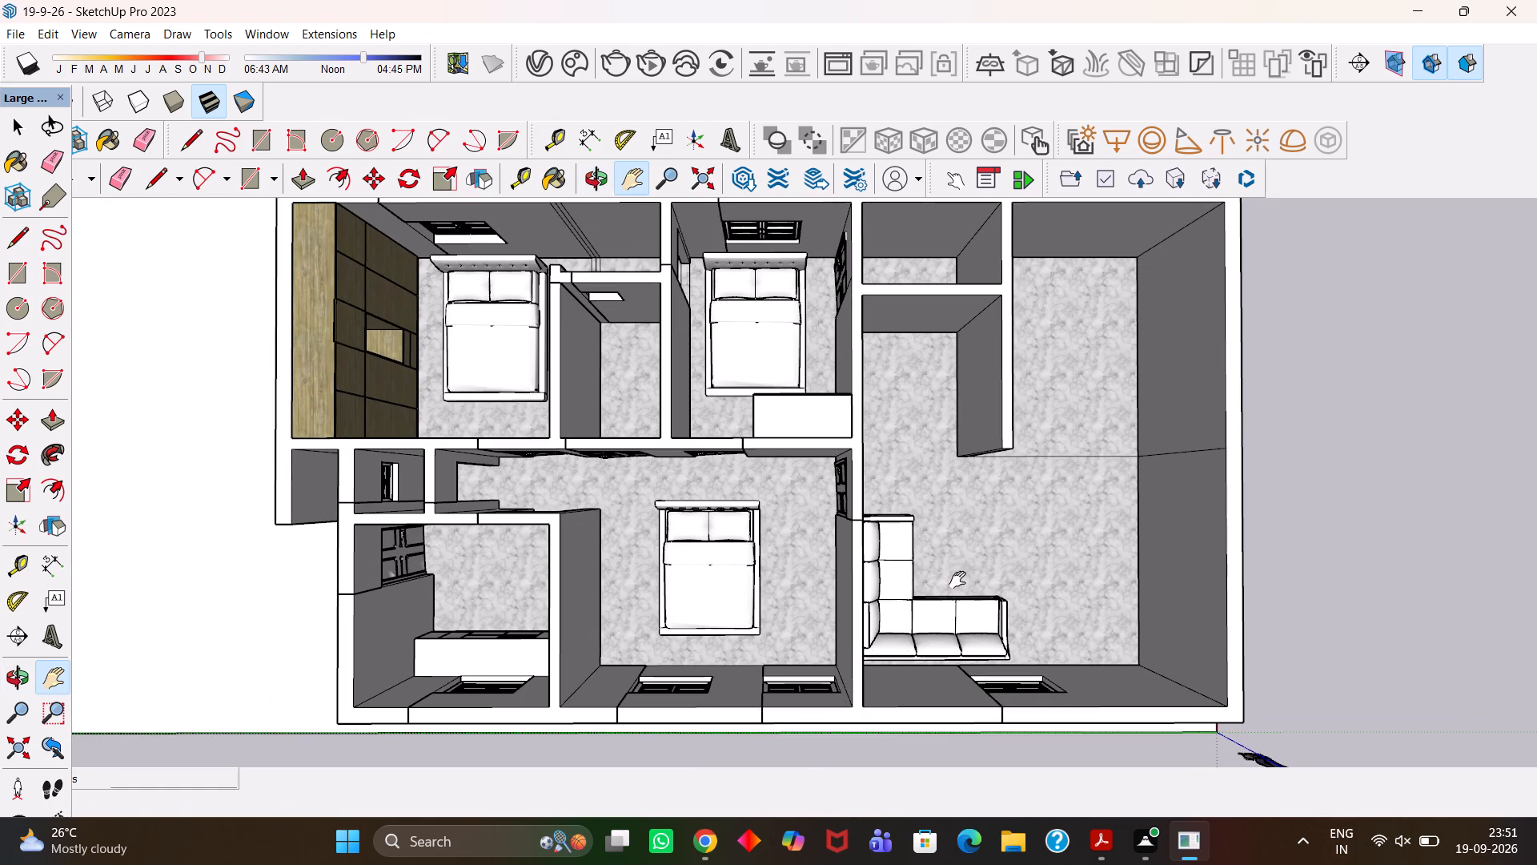
pyautogui.moveTo(946, 569); pyautogui.dragTo(978, 584)
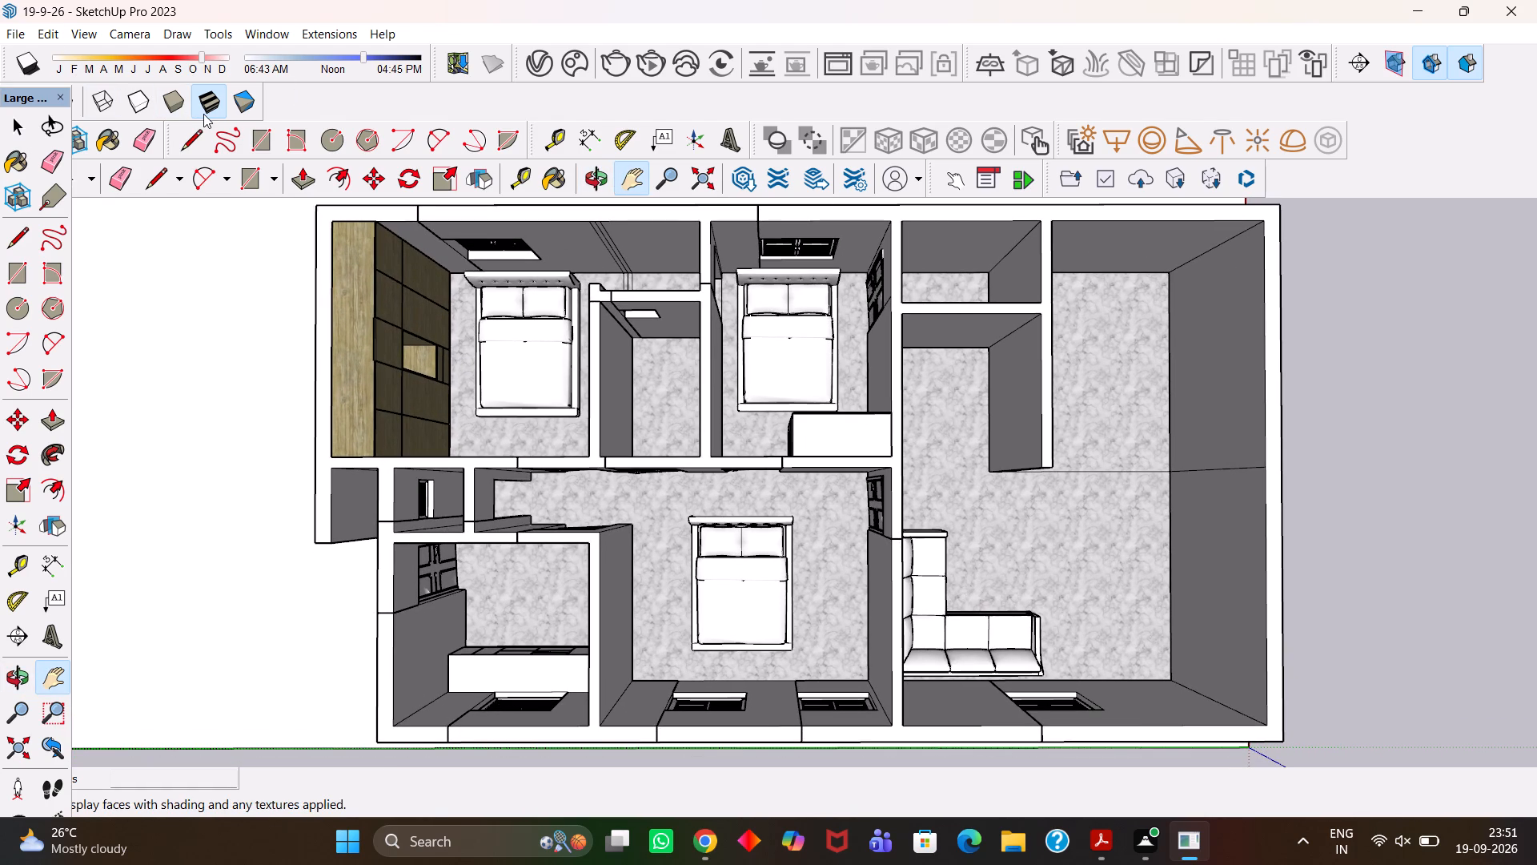
# Save the model.
pyautogui.hotkey('ctrl', 's')
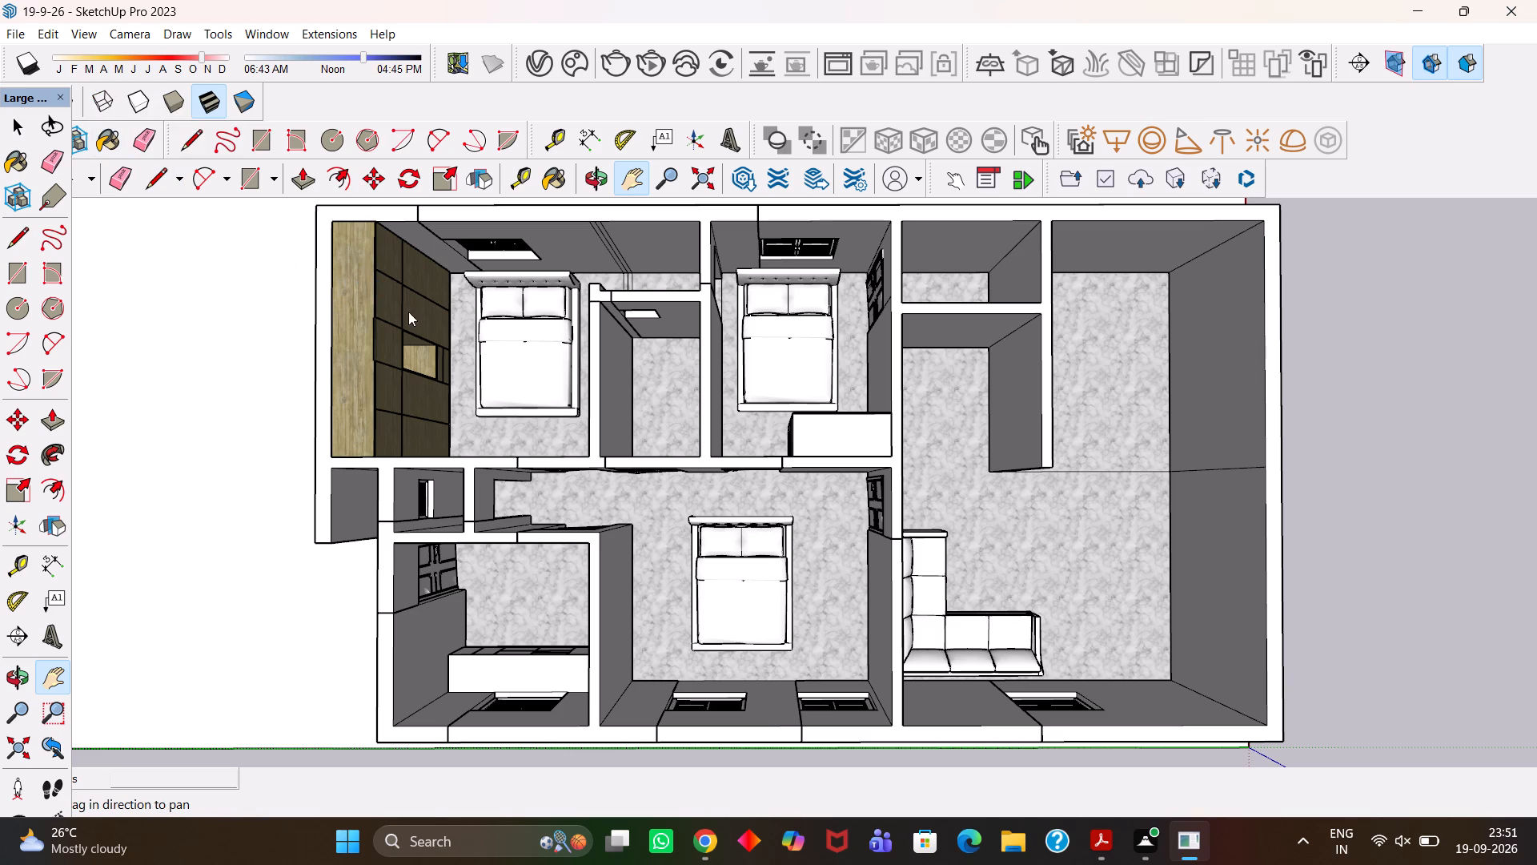
# Print the current top view of the whole house with Microsoft Print to PDF, saving it in the rukiya folder as 19-9-2026.
pyautogui.click(20, 32)
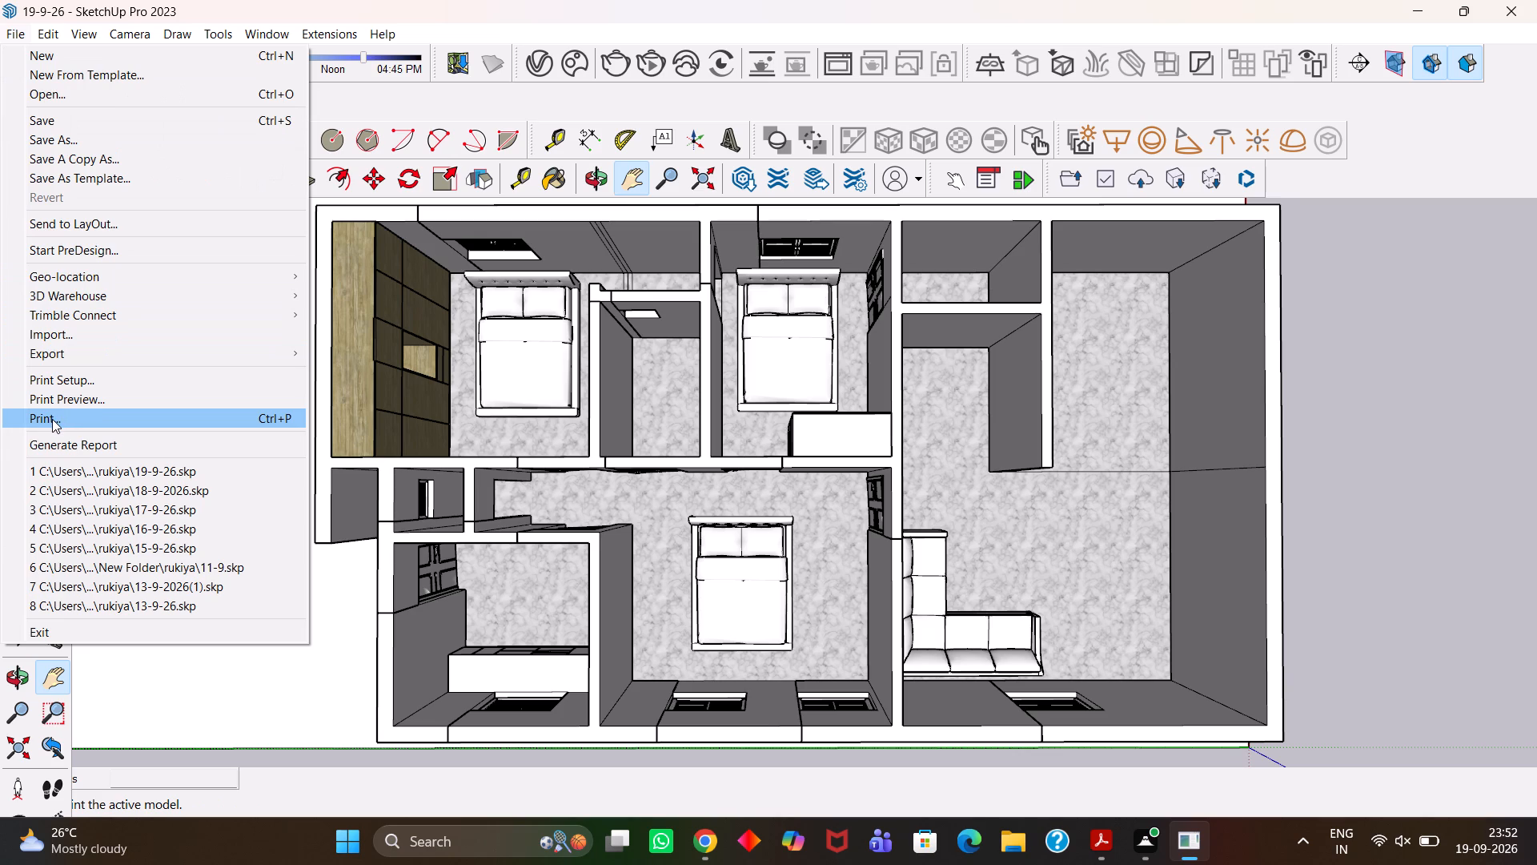
pyautogui.click(48, 420)
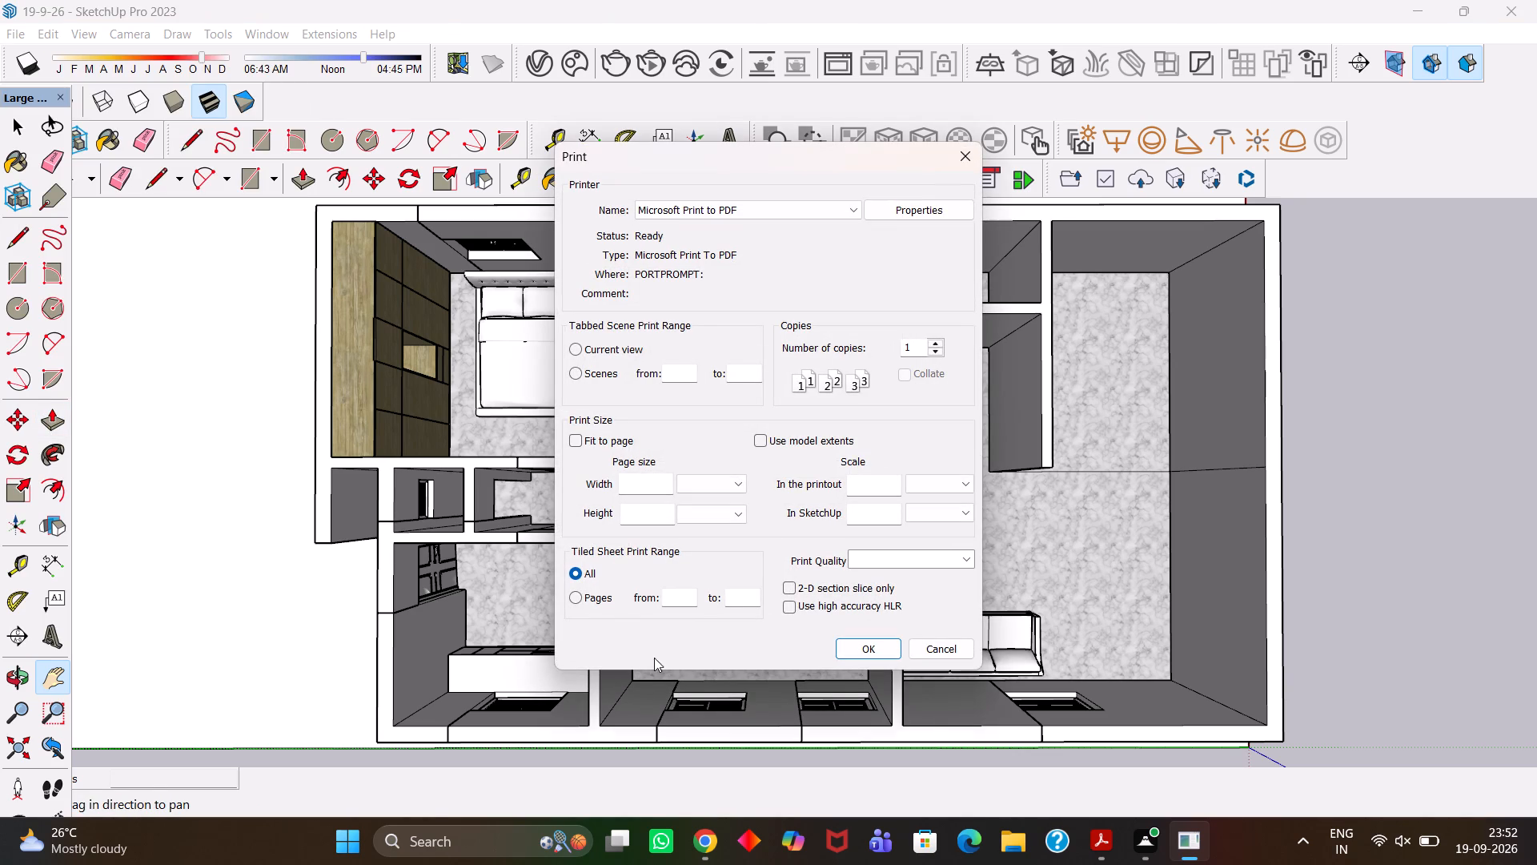
pyautogui.click(865, 652)
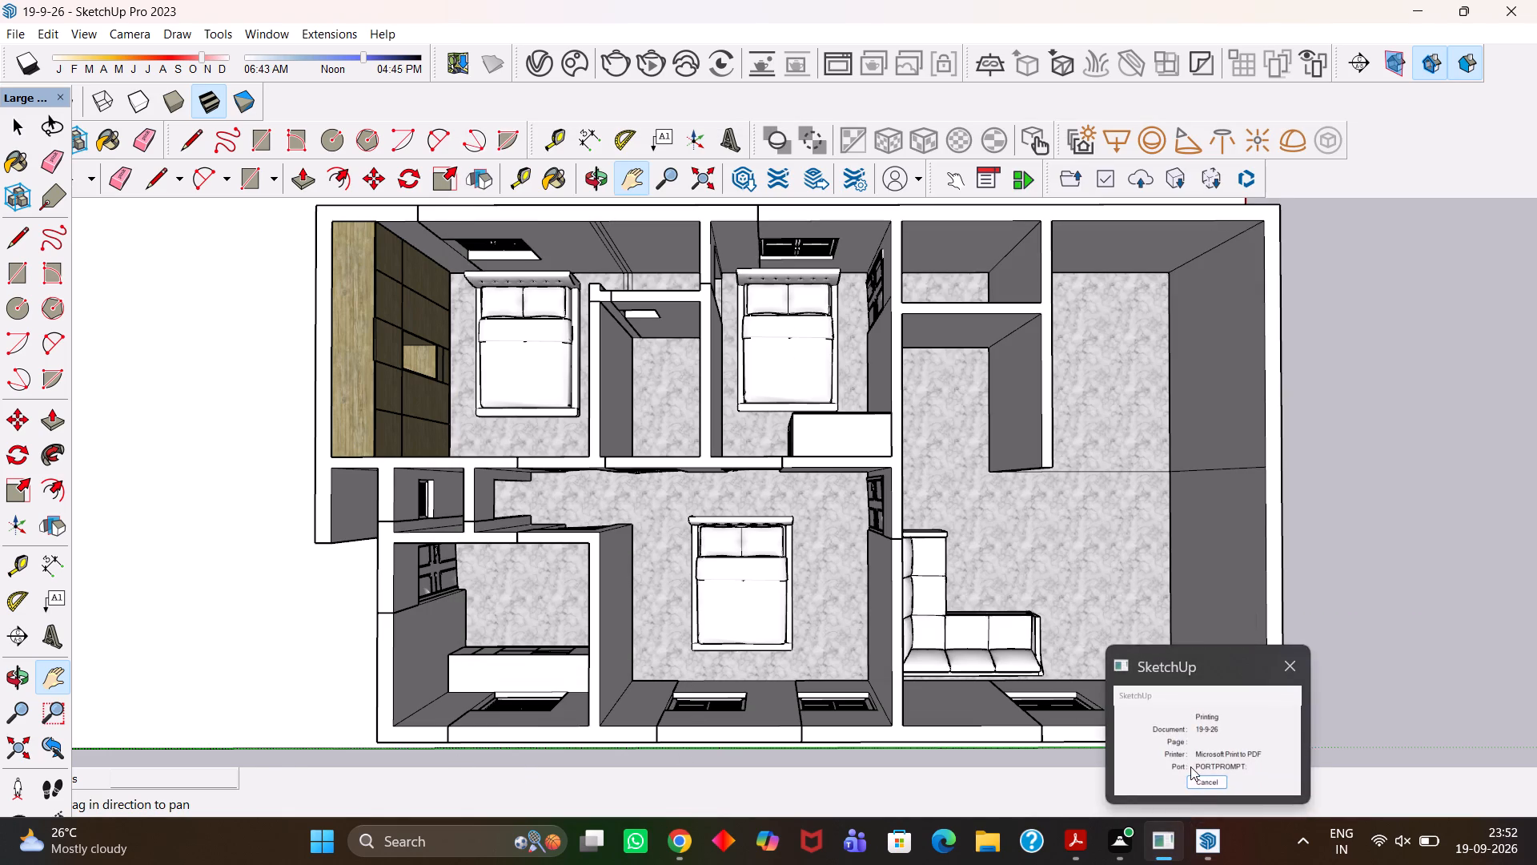
pyautogui.click(1190, 766)
pyautogui.scroll(-9, 811, 386)
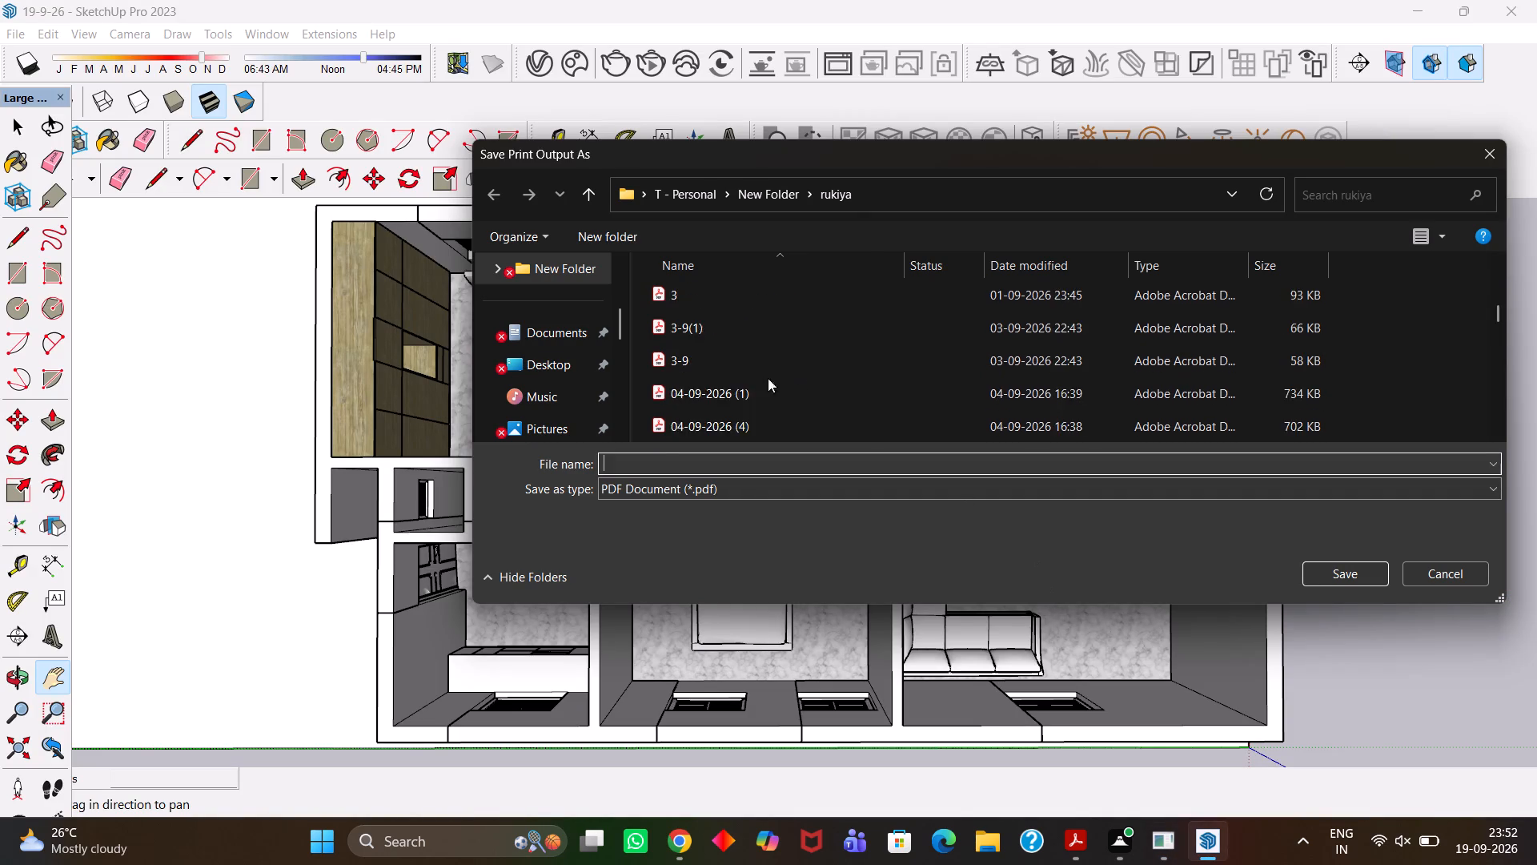
pyautogui.scroll(-2, 768, 378)
pyautogui.click(648, 461)
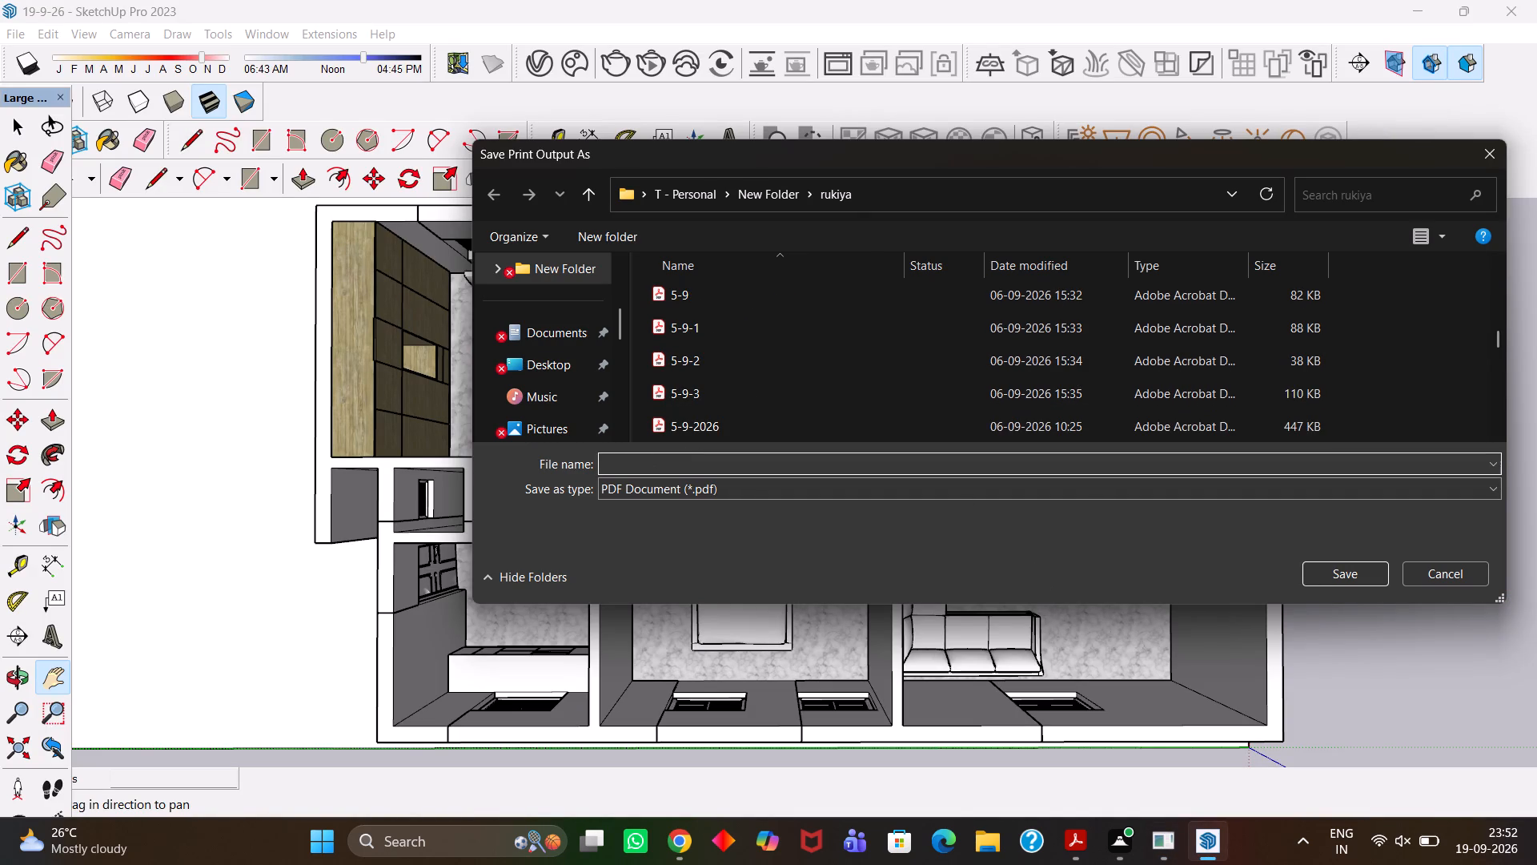
pyautogui.press('1')
pyautogui.press('9')
pyautogui.write('-9+')
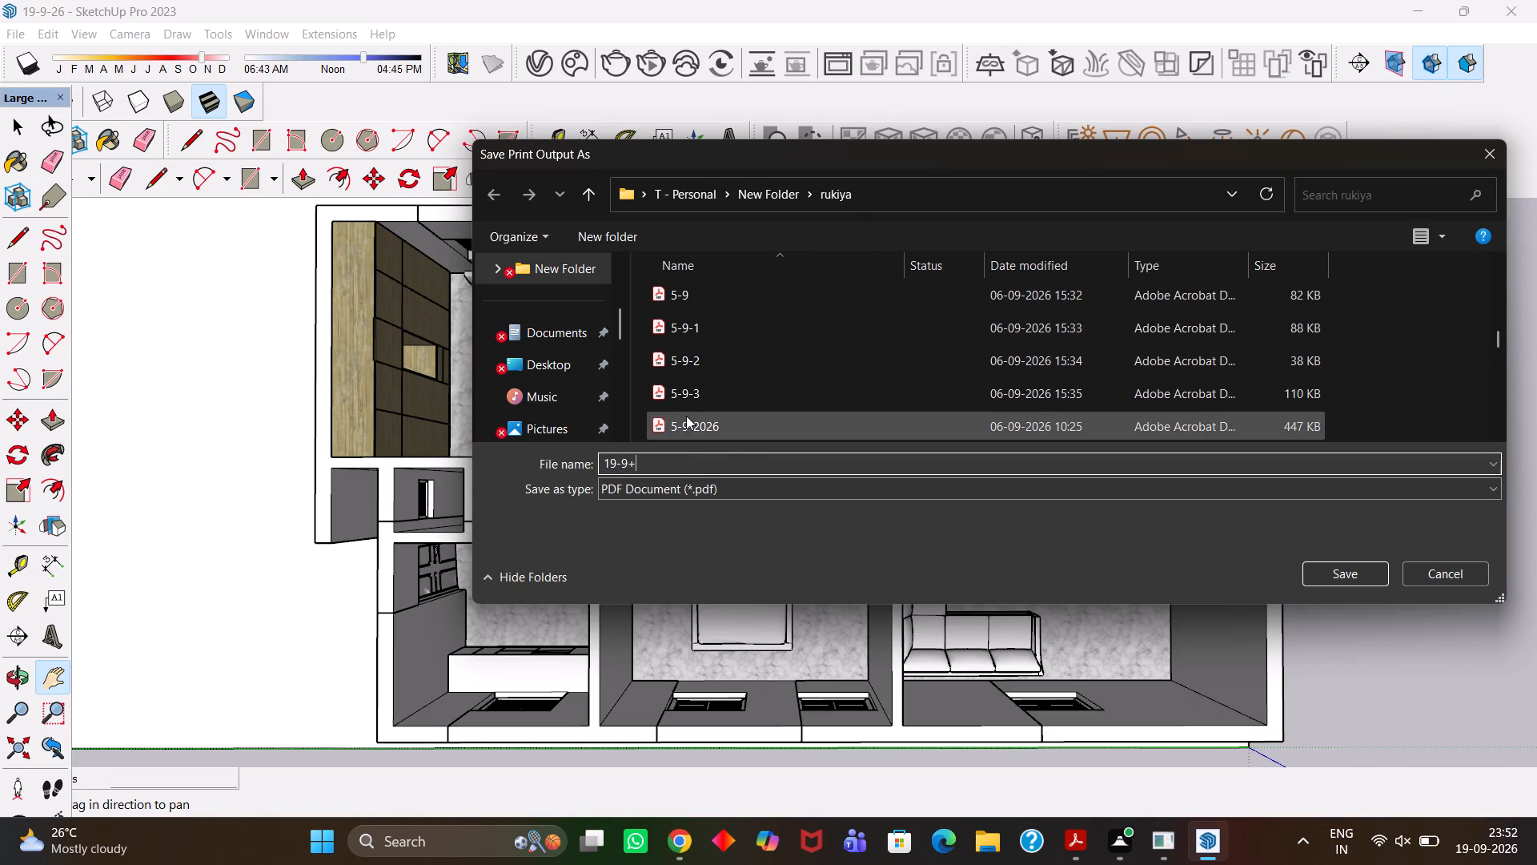
pyautogui.press('BackSpace')
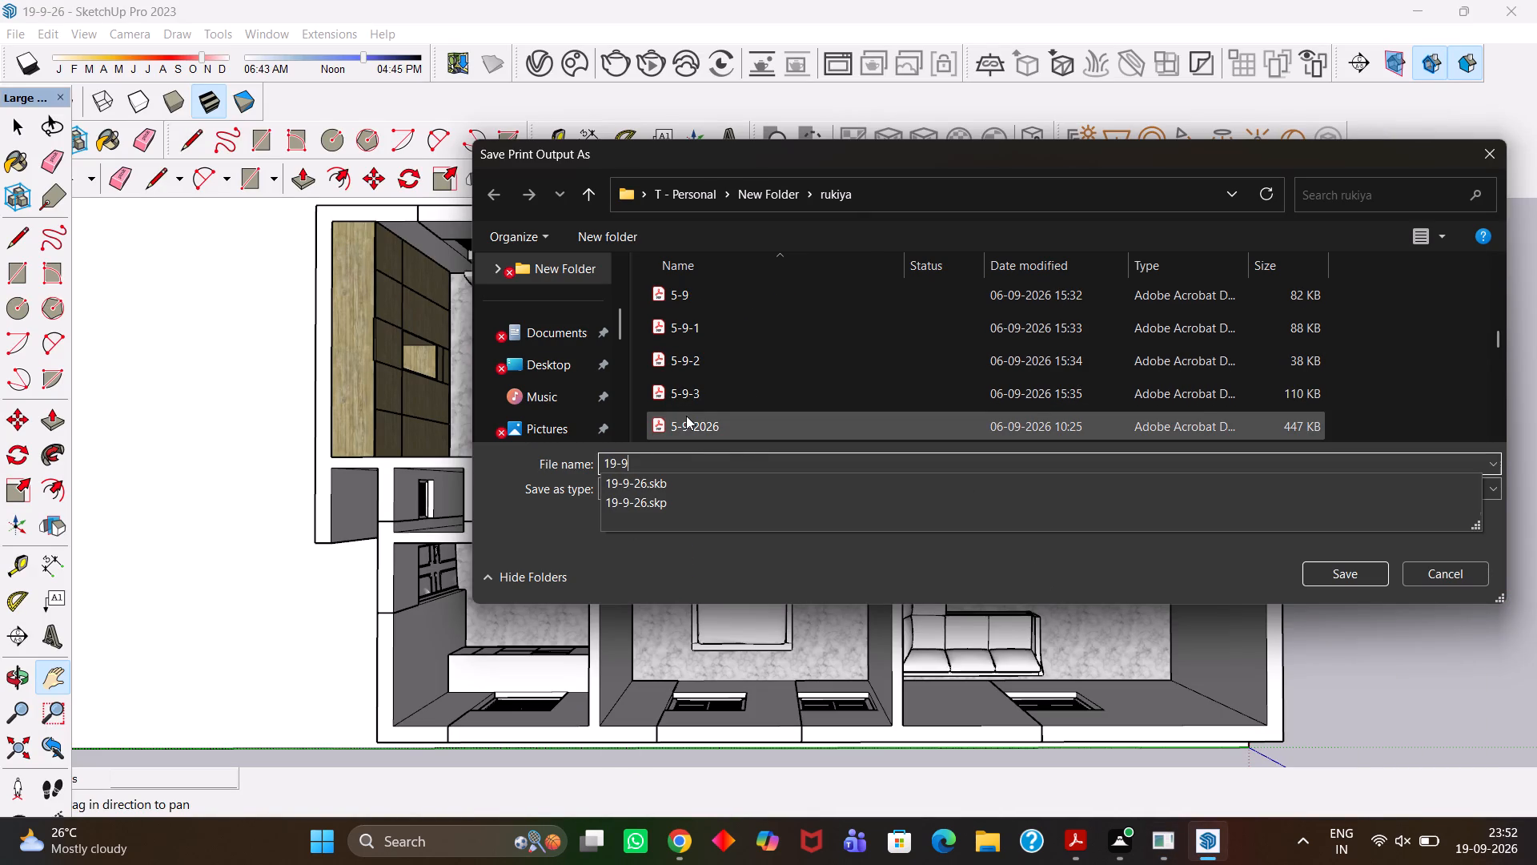
pyautogui.press('-')
pyautogui.write('2026')
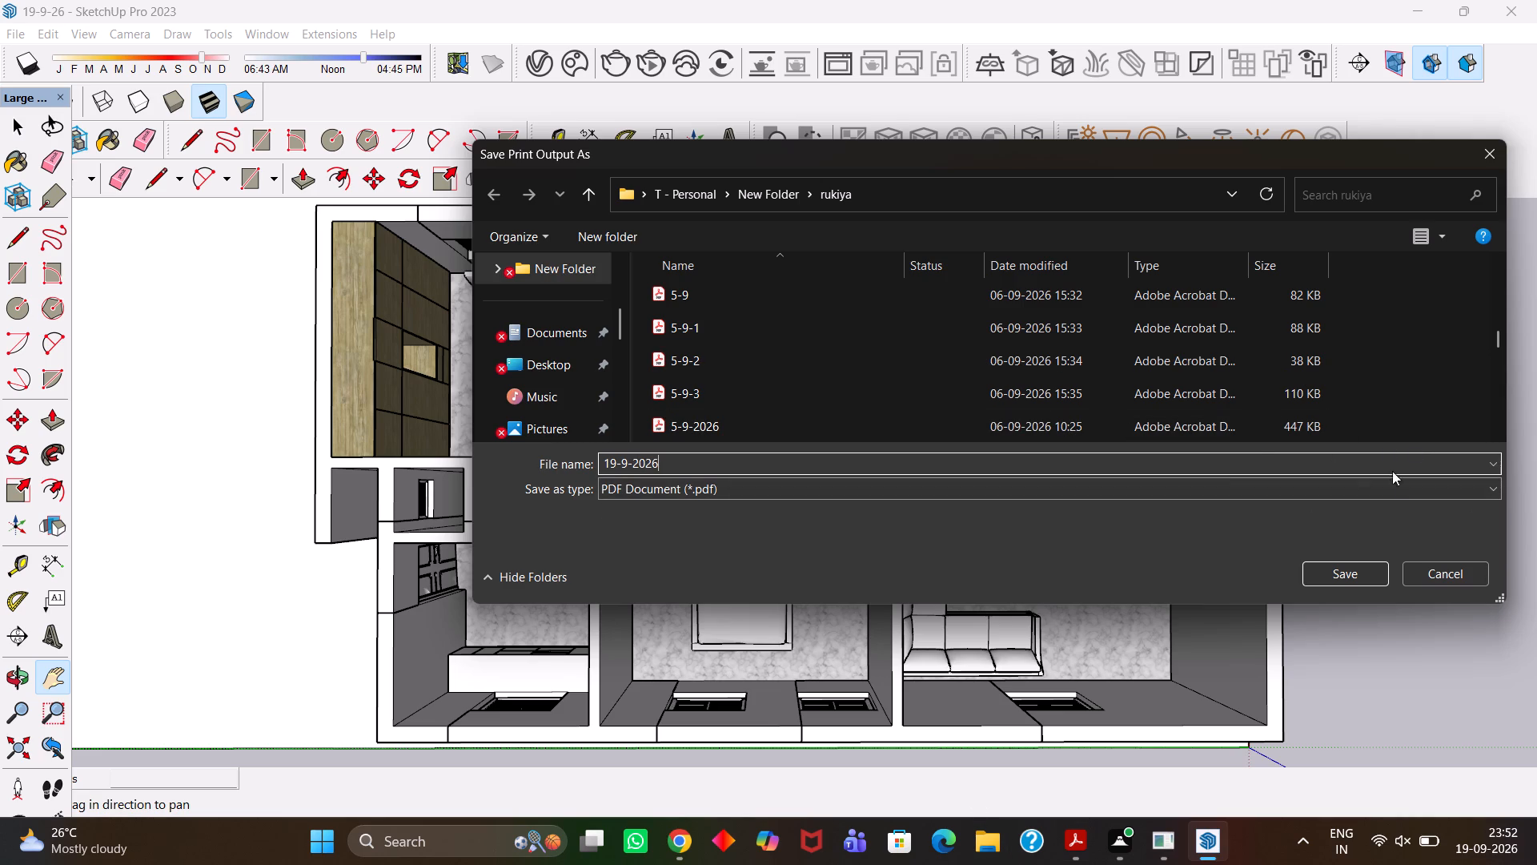
pyautogui.click(1349, 577)
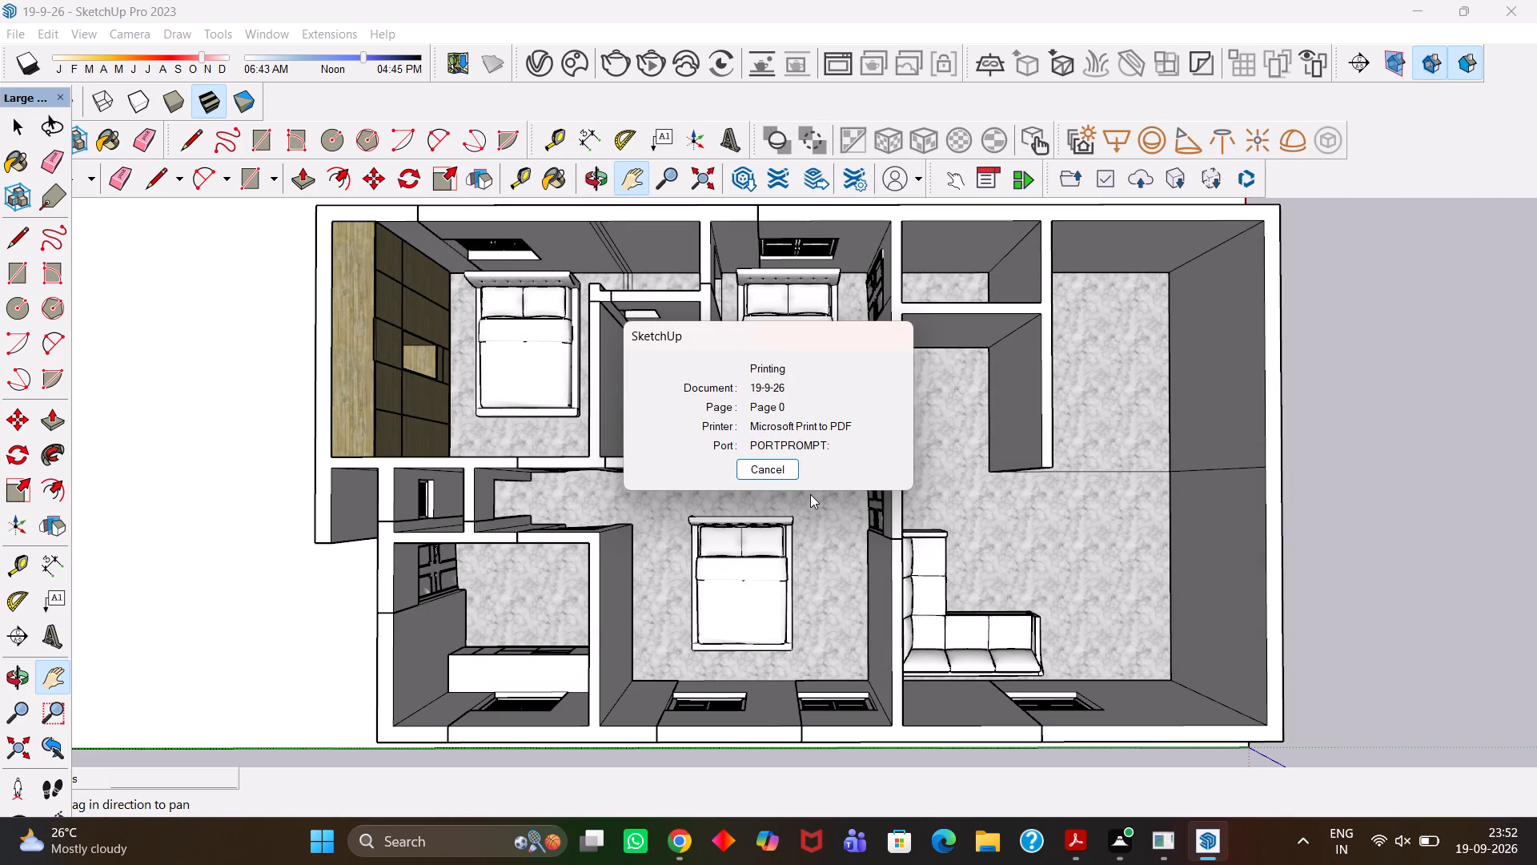
# Check the printed house plan in the 19-9-2026 PDF in Adobe Acrobat.
pyautogui.scroll(1, 808, 497)
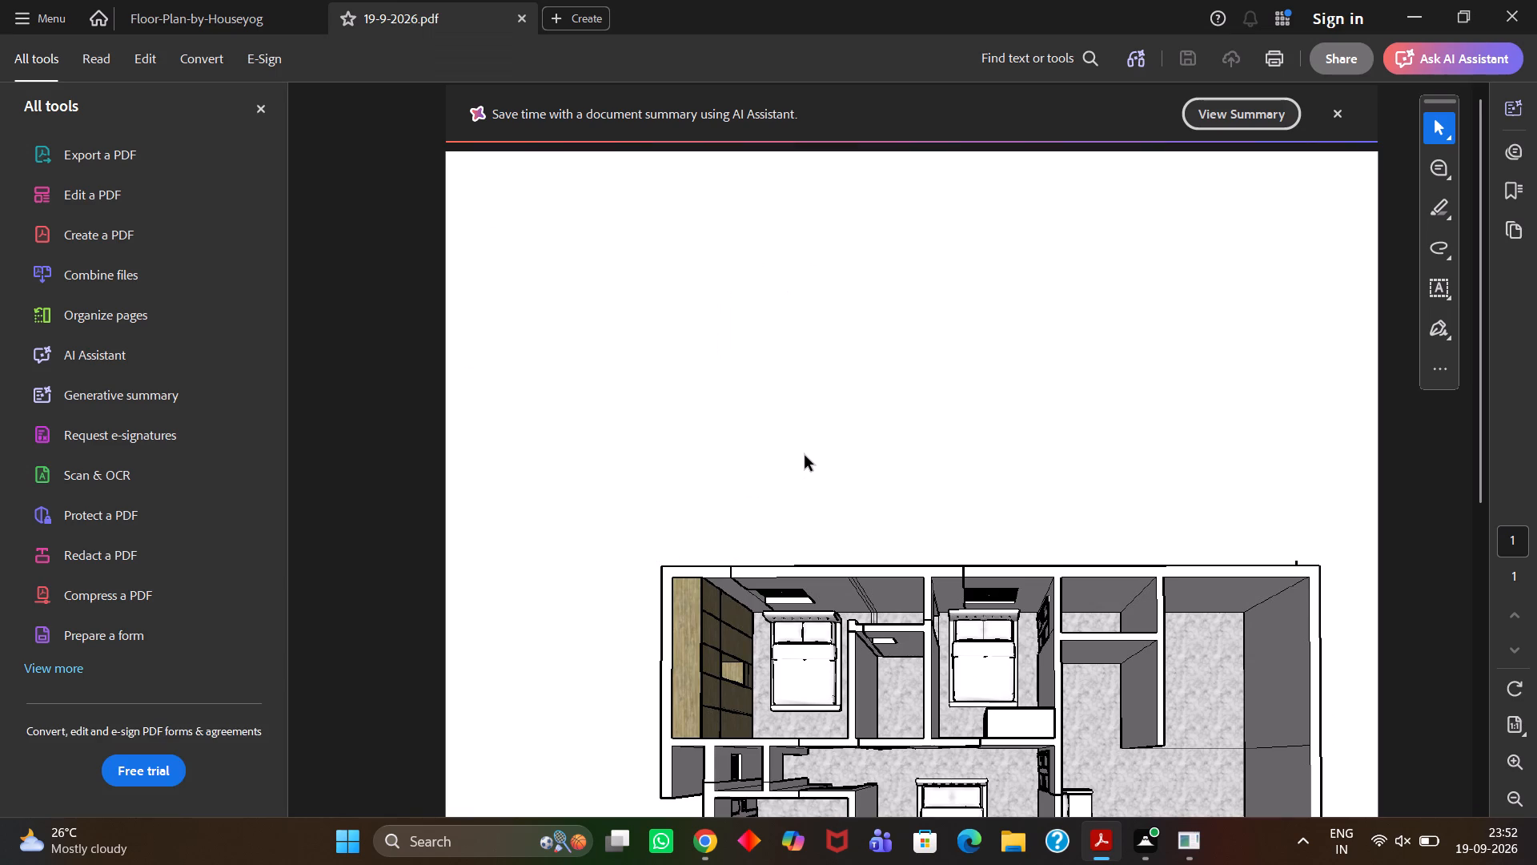
pyautogui.scroll(-4, 805, 456)
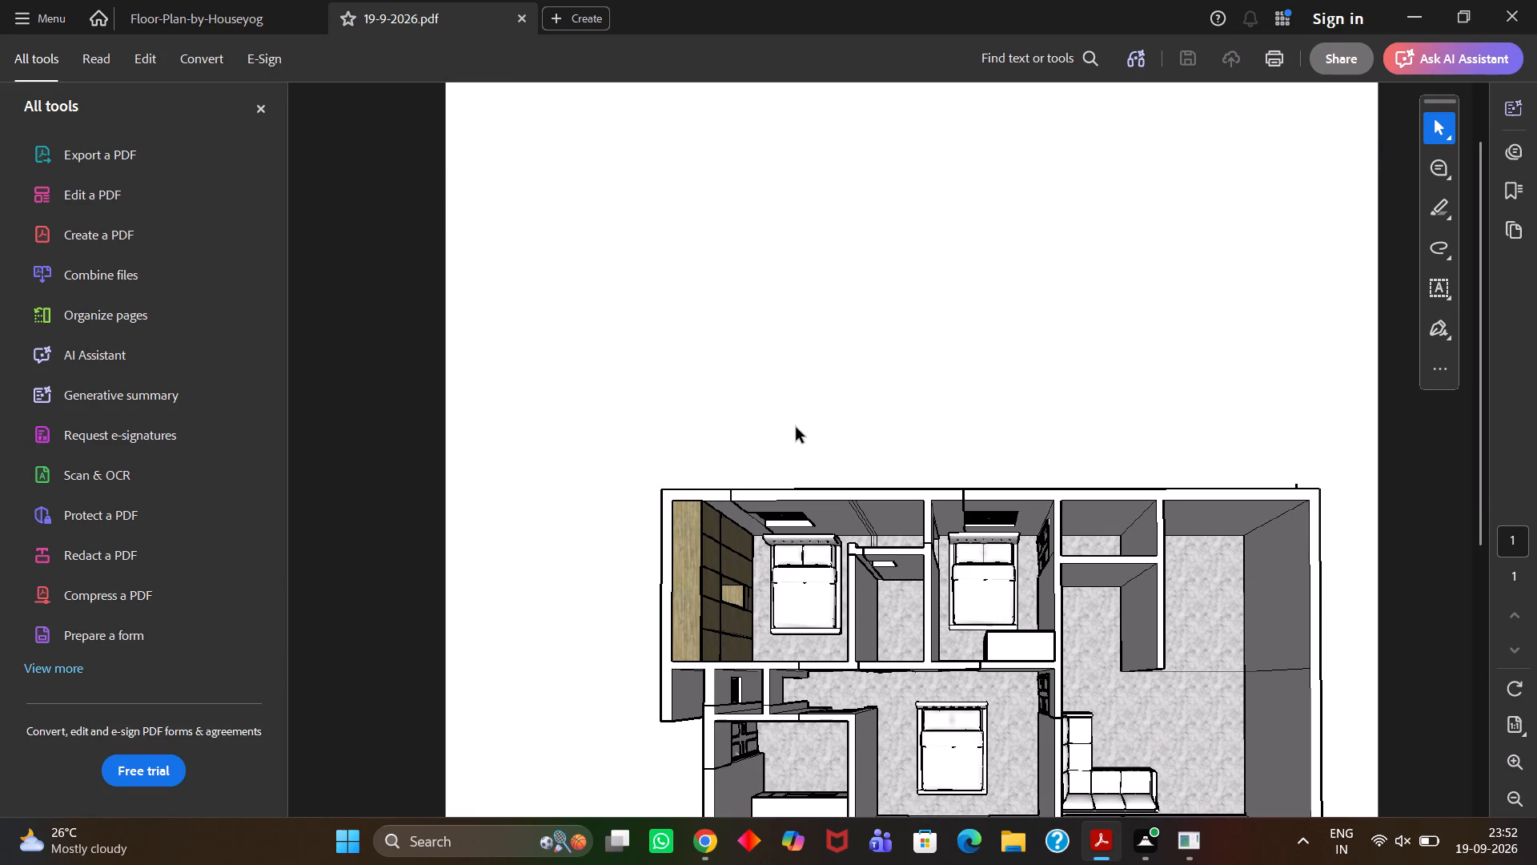
pyautogui.scroll(-7, 970, 577)
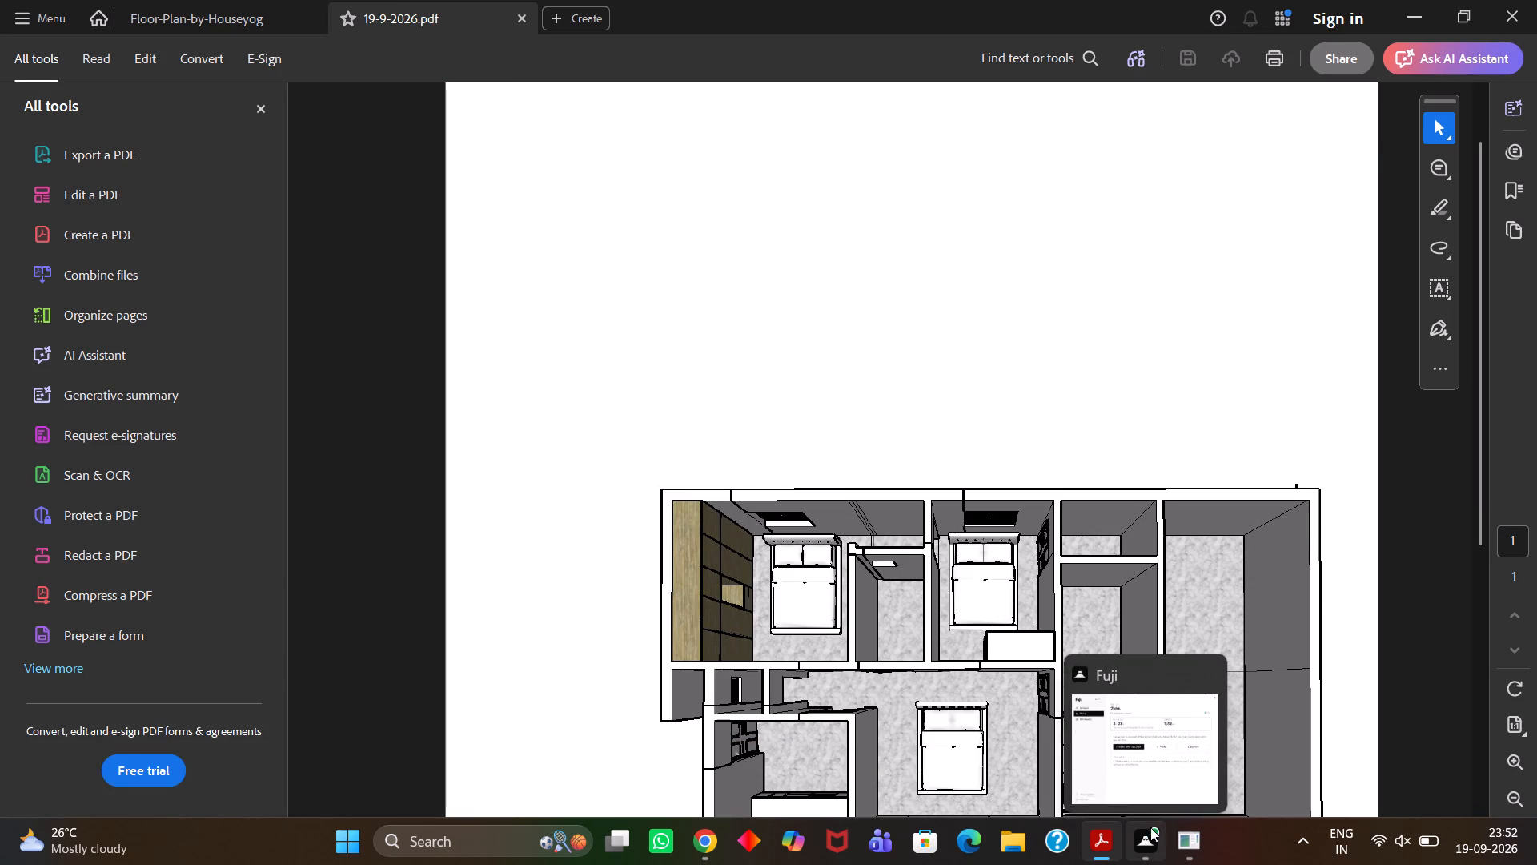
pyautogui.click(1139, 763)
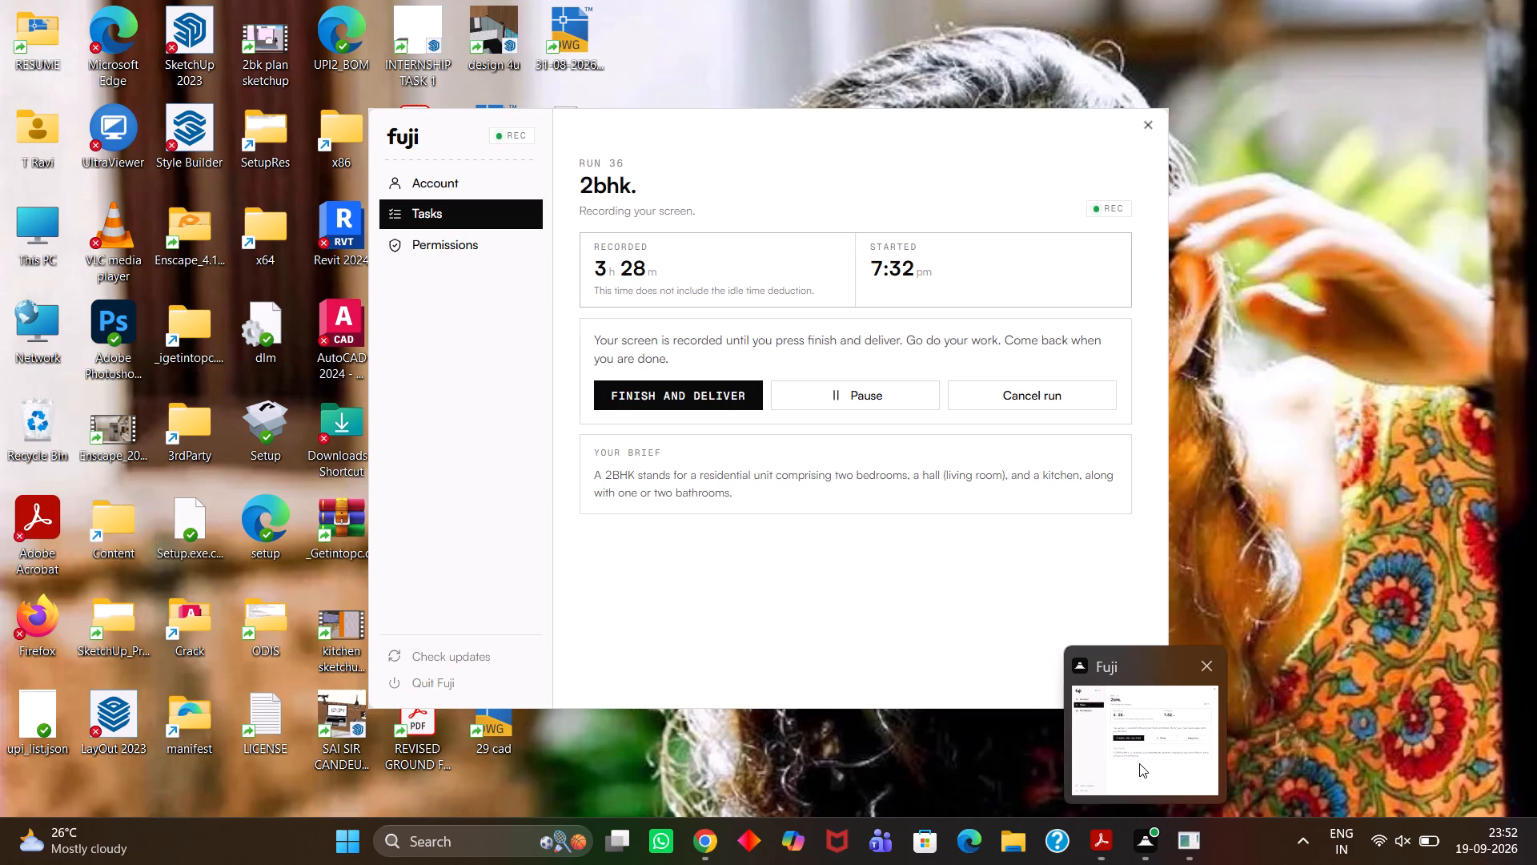
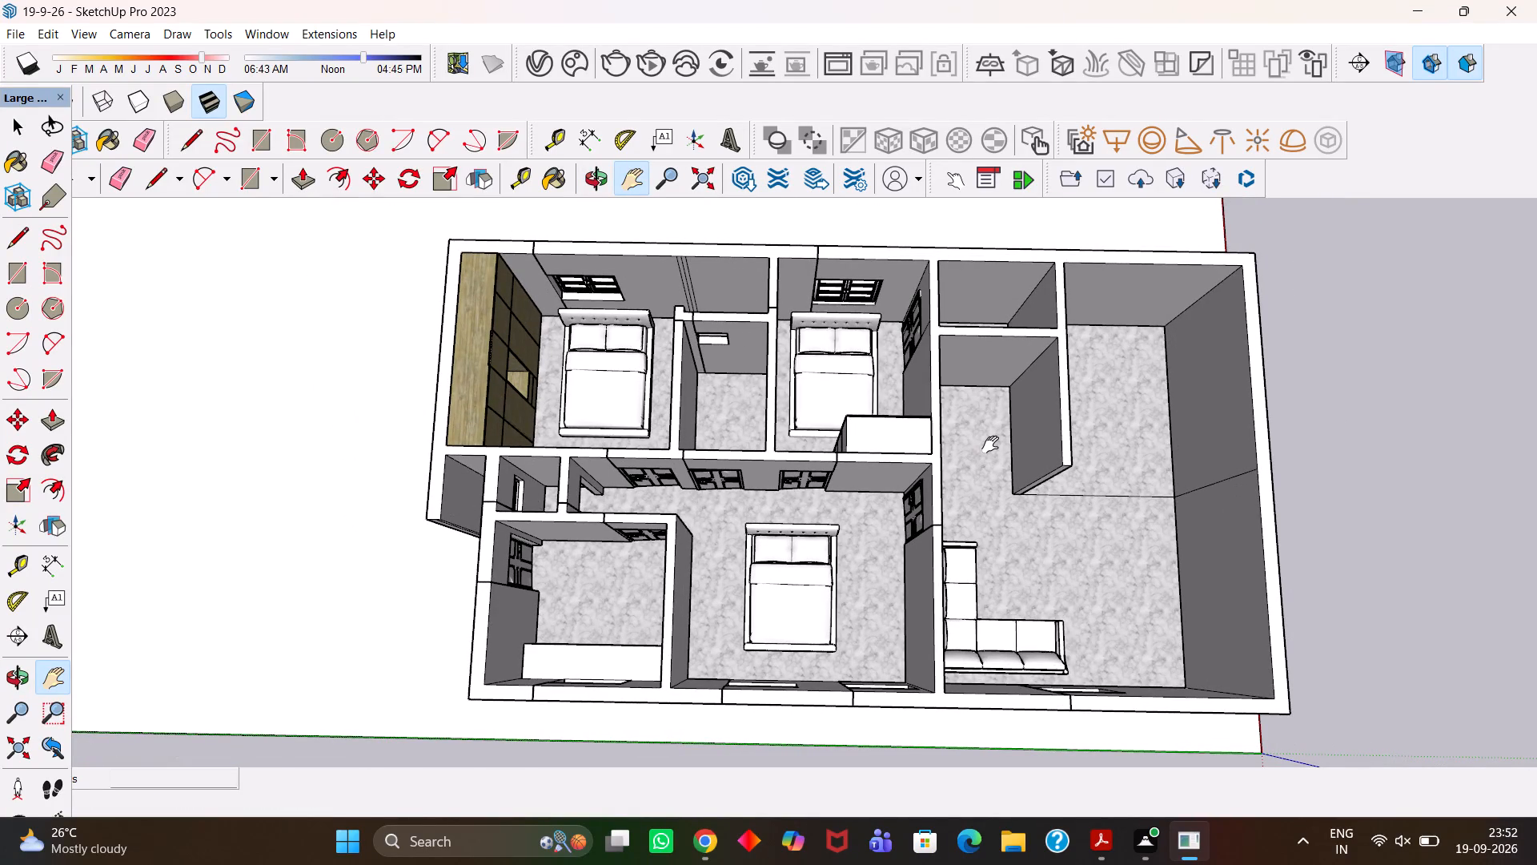
# Examine the doors, beds, wardrobe and sectional sofa room of the house from above and at an angle.
pyautogui.scroll(3, 990, 445)
pyautogui.scroll(-2, 984, 446)
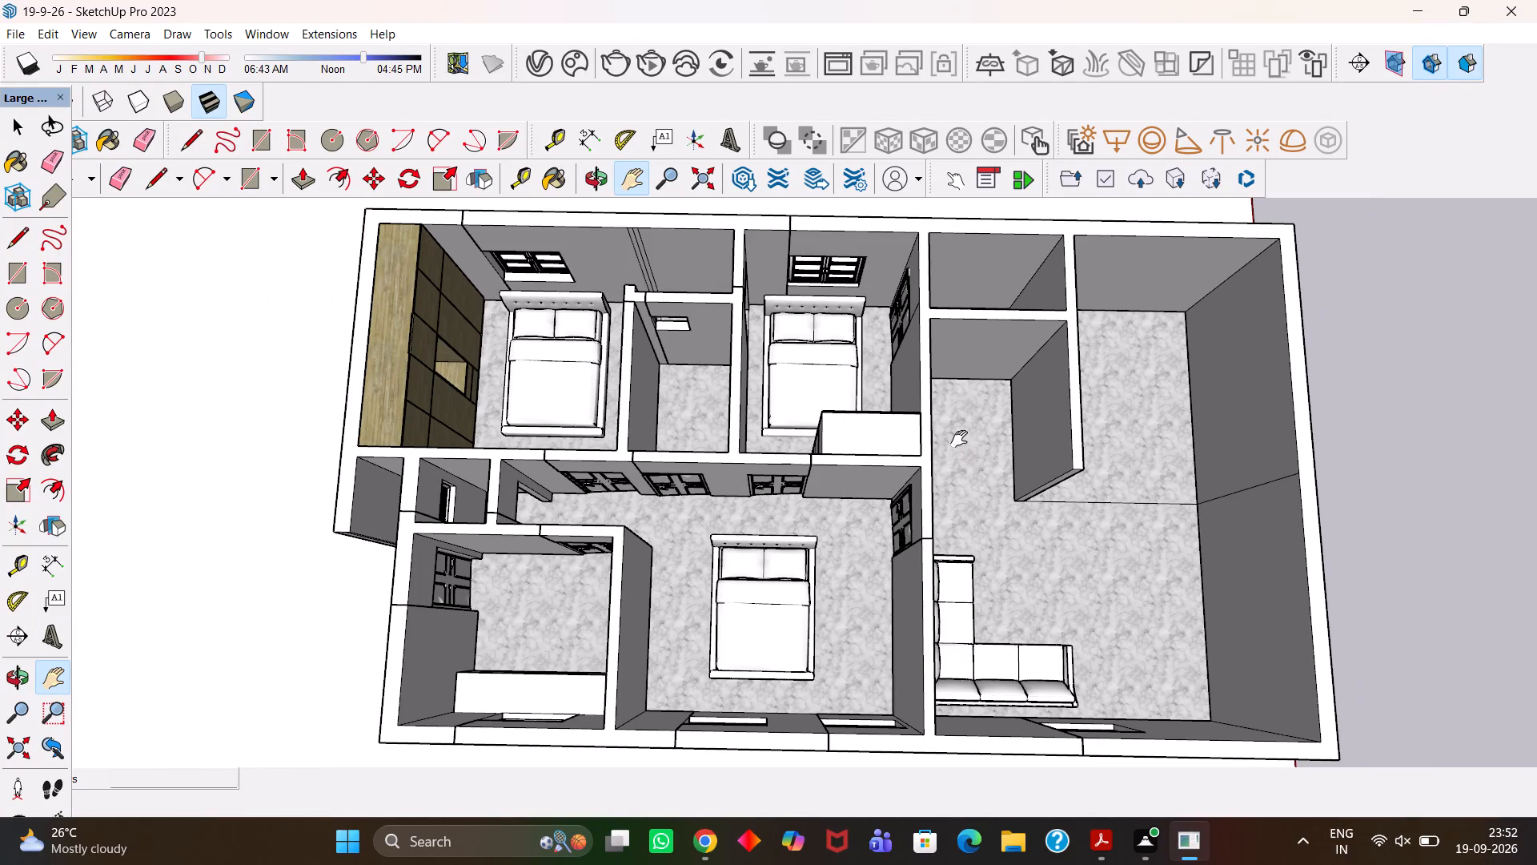
pyautogui.scroll(-2, 969, 434)
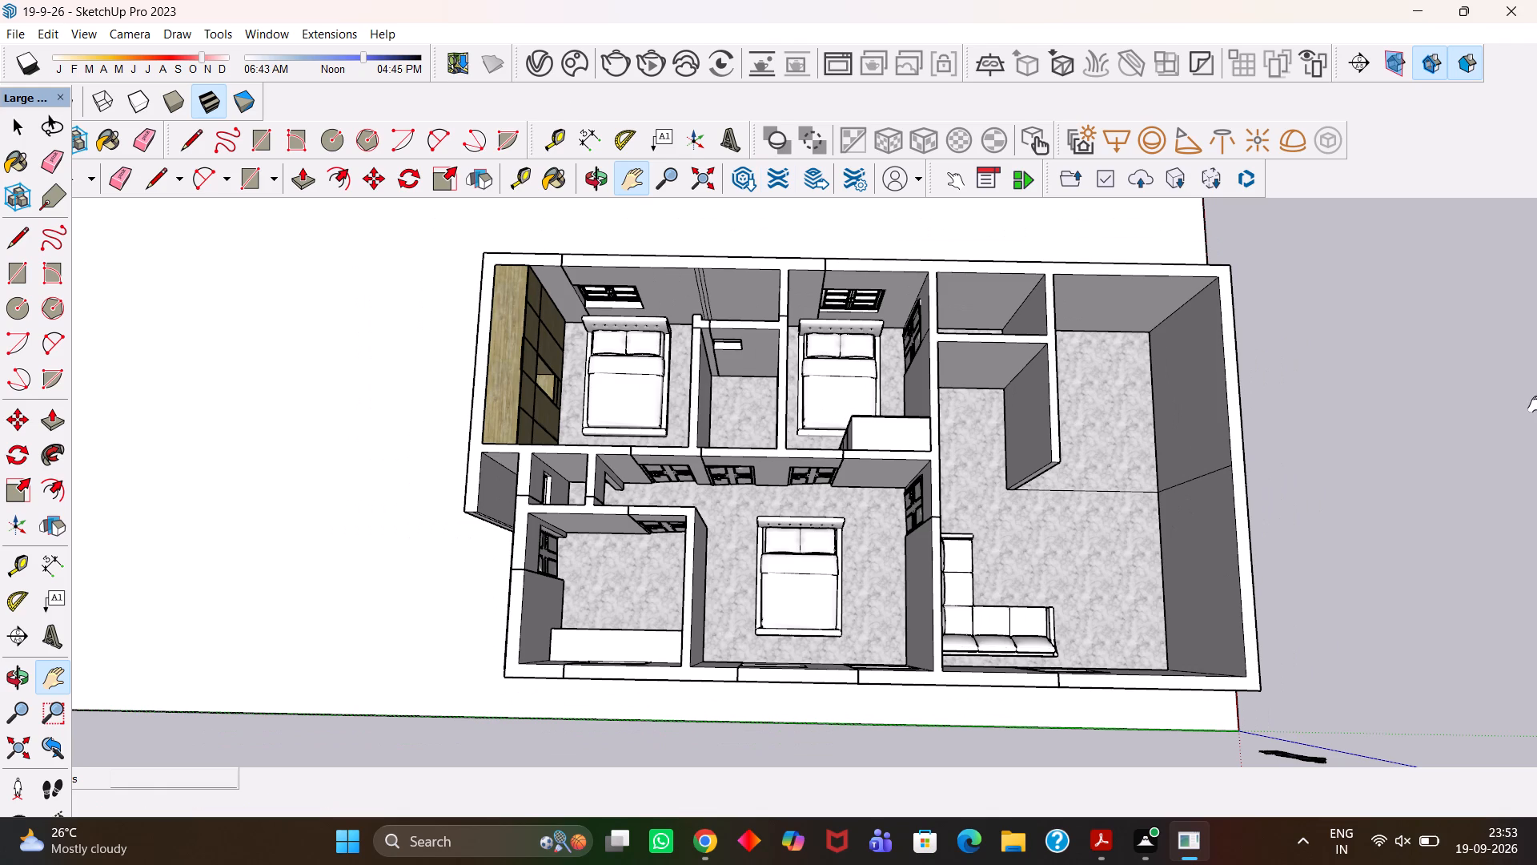
pyautogui.scroll(1, 823, 497)
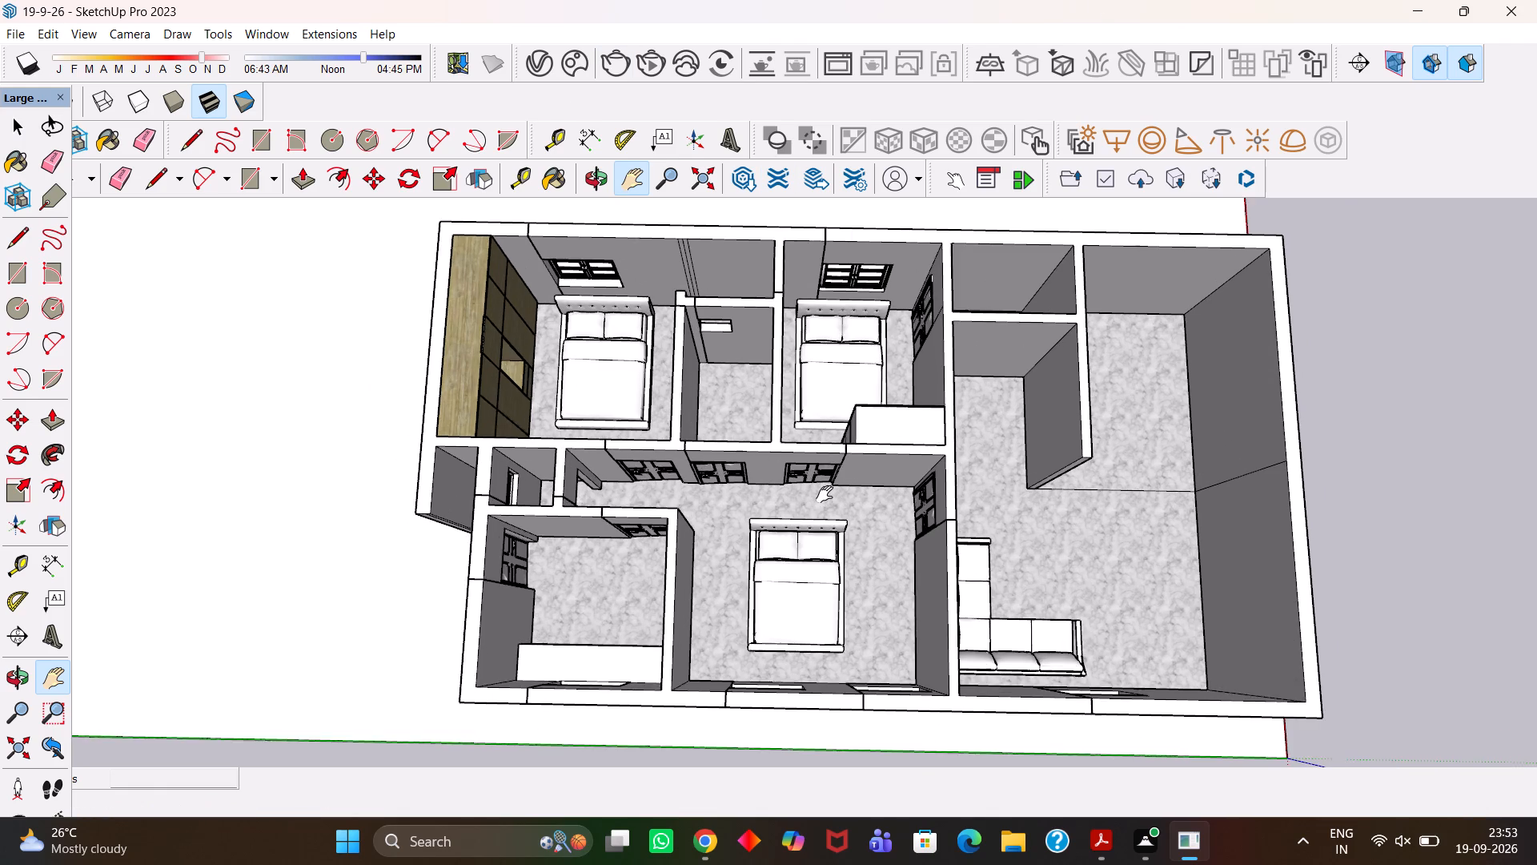
pyautogui.scroll(6, 825, 493)
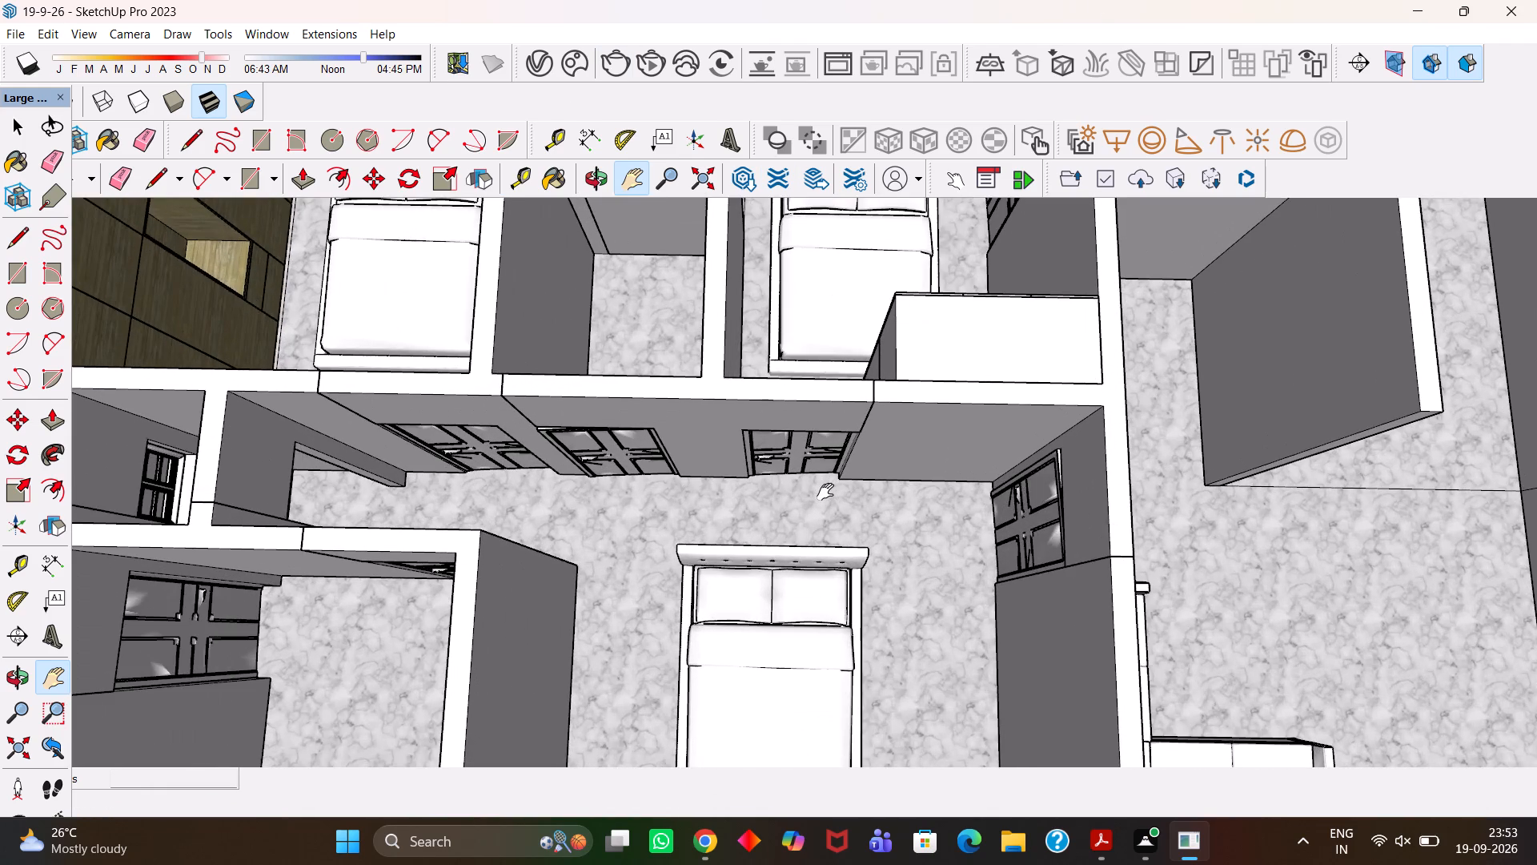
pyautogui.scroll(2, 825, 492)
pyautogui.scroll(-3, 829, 478)
pyautogui.scroll(1, 835, 473)
pyautogui.scroll(-3, 835, 473)
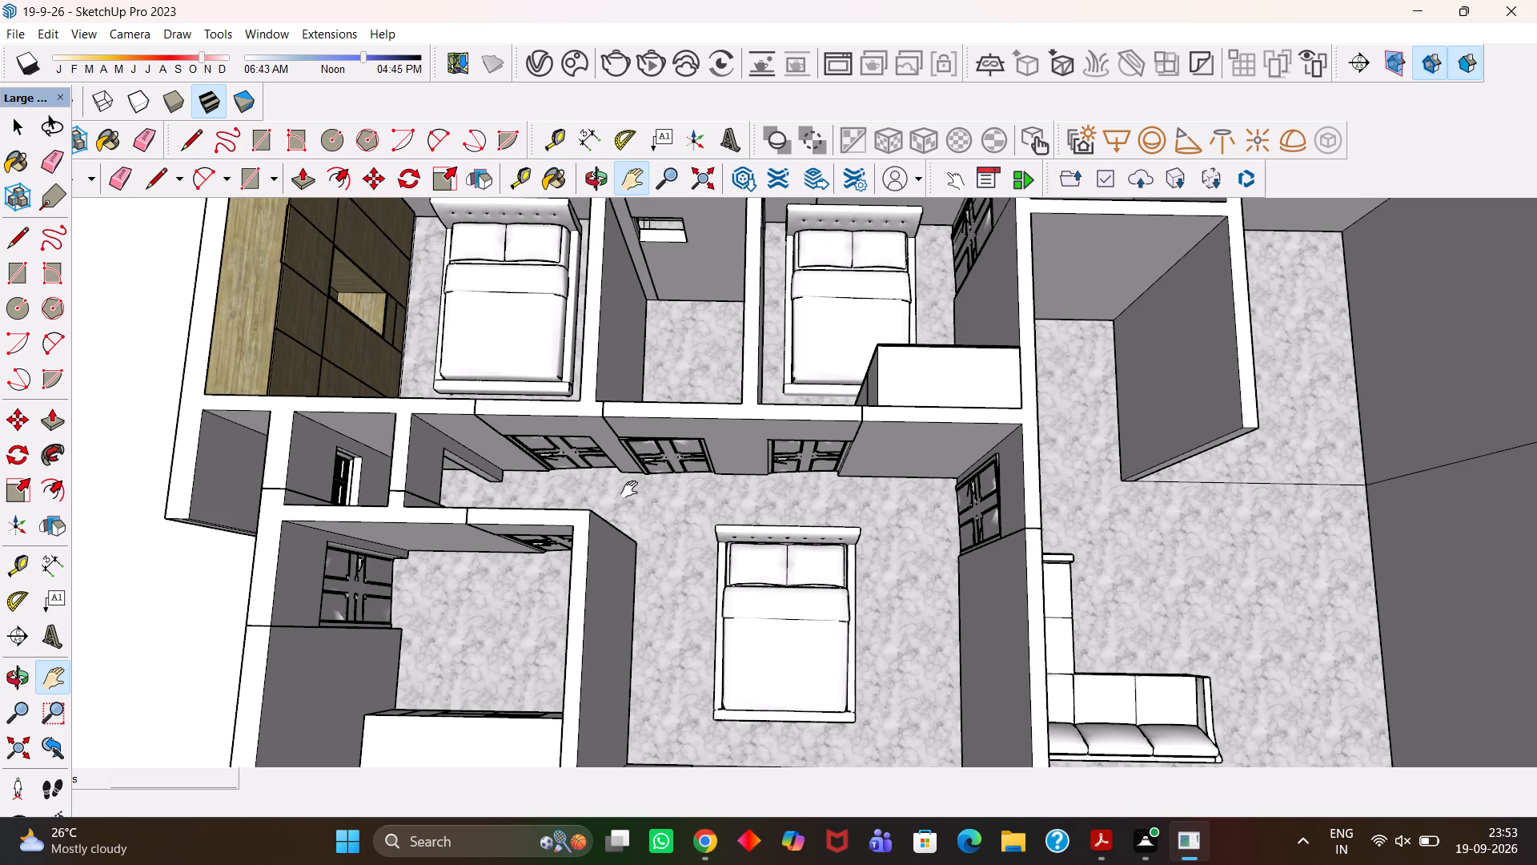
pyautogui.scroll(-5, 629, 489)
pyautogui.moveTo(636, 520); pyautogui.dragTo(638, 484, button='middle')
pyautogui.scroll(6, 638, 484)
pyautogui.scroll(-8, 640, 469)
pyautogui.scroll(1, 666, 497)
pyautogui.moveTo(666, 497); pyautogui.dragTo(653, 424, button='middle')
pyautogui.scroll(4, 653, 424)
pyautogui.scroll(-4, 656, 422)
pyautogui.moveTo(954, 485); pyautogui.dragTo(745, 495)
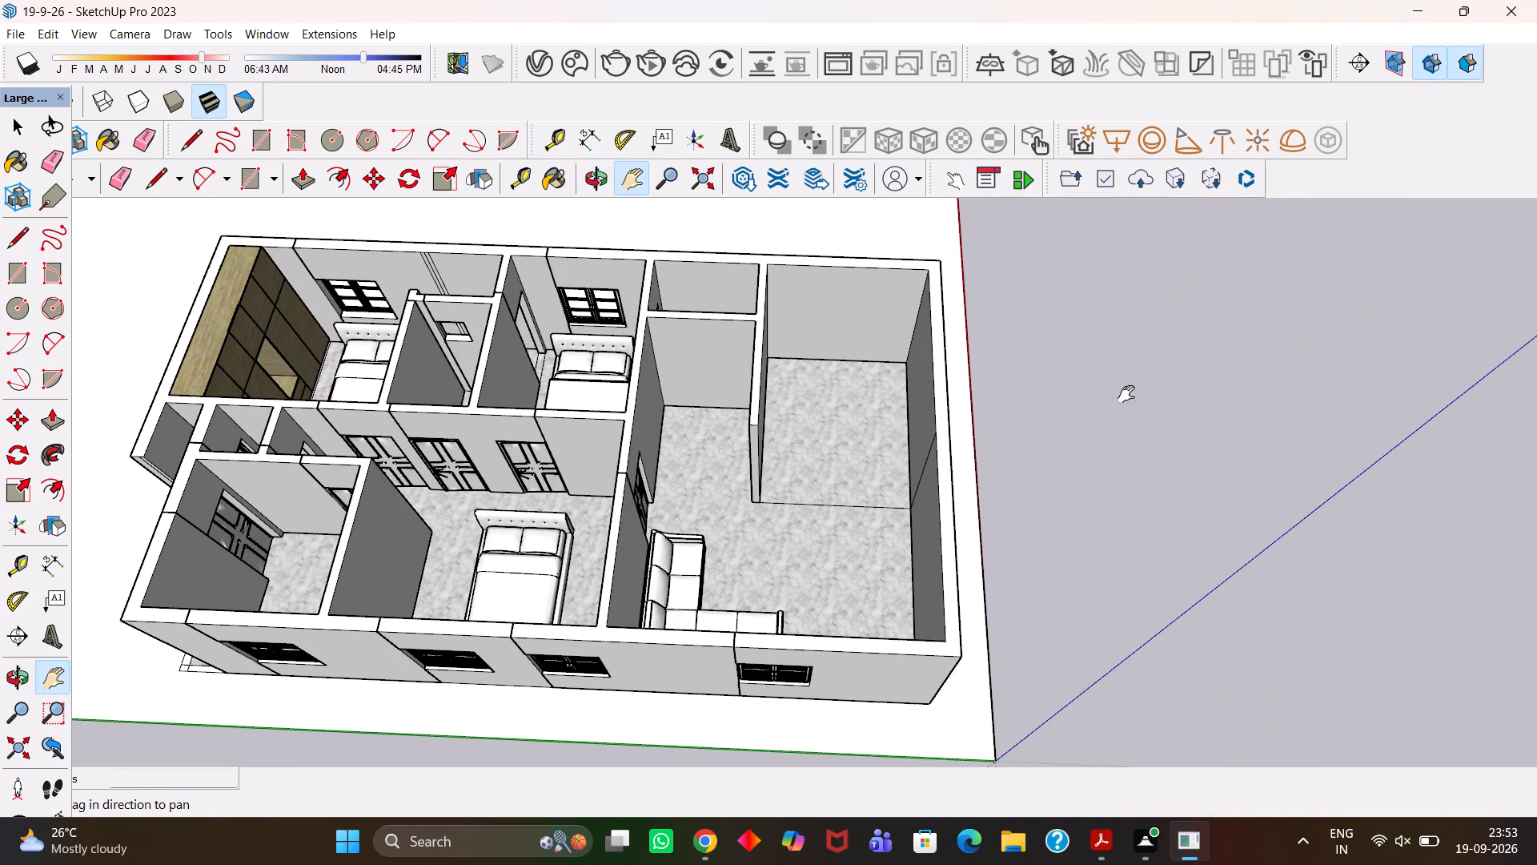
pyautogui.moveTo(754, 444); pyautogui.dragTo(877, 446)
pyautogui.scroll(3, 873, 456)
pyautogui.moveTo(913, 479); pyautogui.dragTo(832, 497, button='middle')
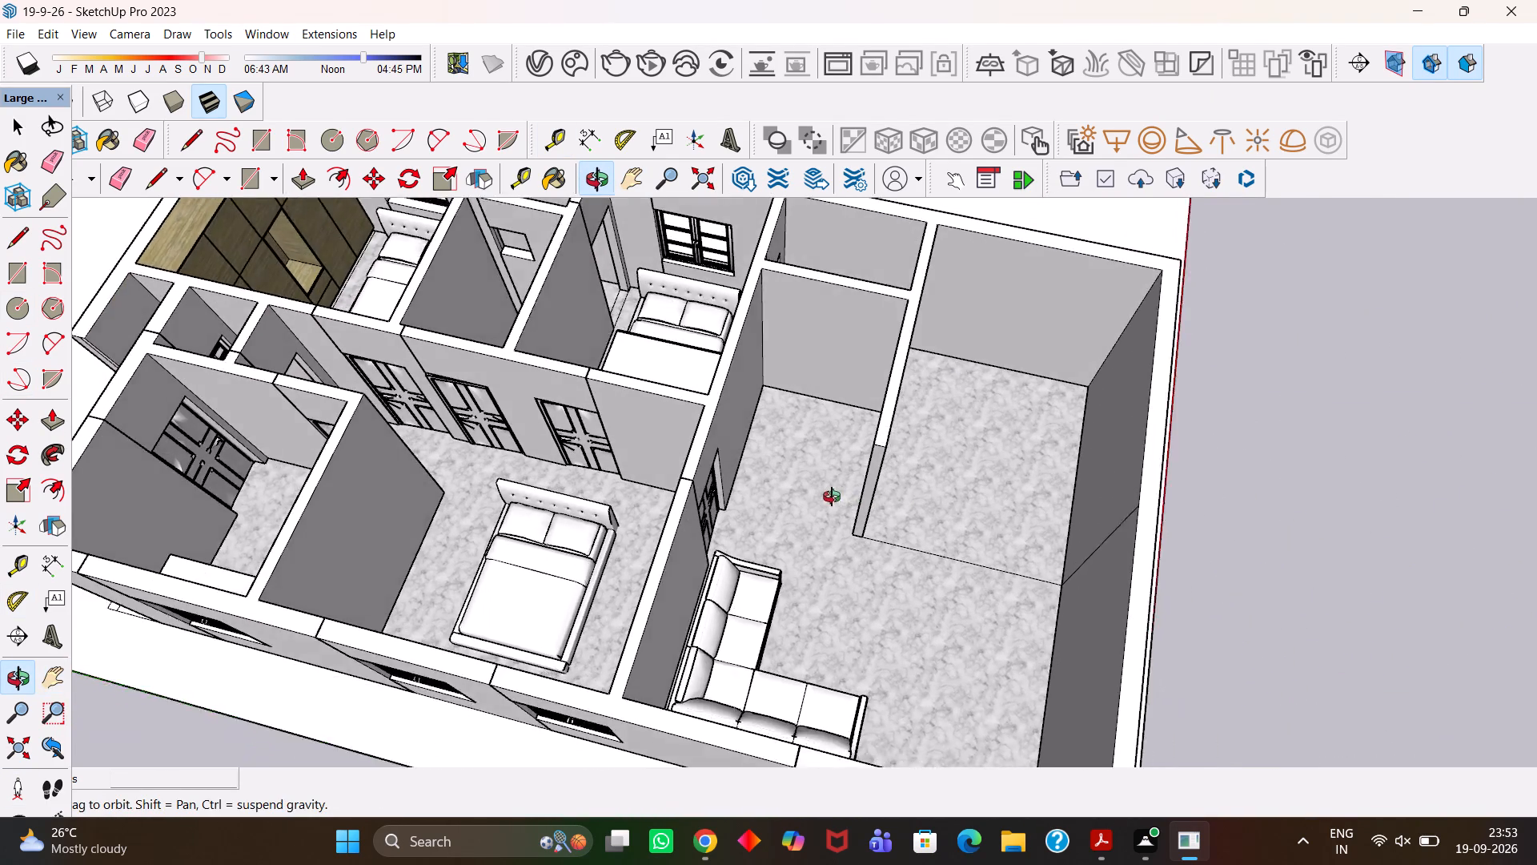
pyautogui.moveTo(832, 497); pyautogui.dragTo(821, 498, button='middle')
pyautogui.scroll(1, 814, 497)
pyautogui.scroll(-1, 829, 498)
pyautogui.moveTo(782, 496); pyautogui.dragTo(818, 498, button='middle')
# Save the model.
pyautogui.hotkey('ctrl', 's')
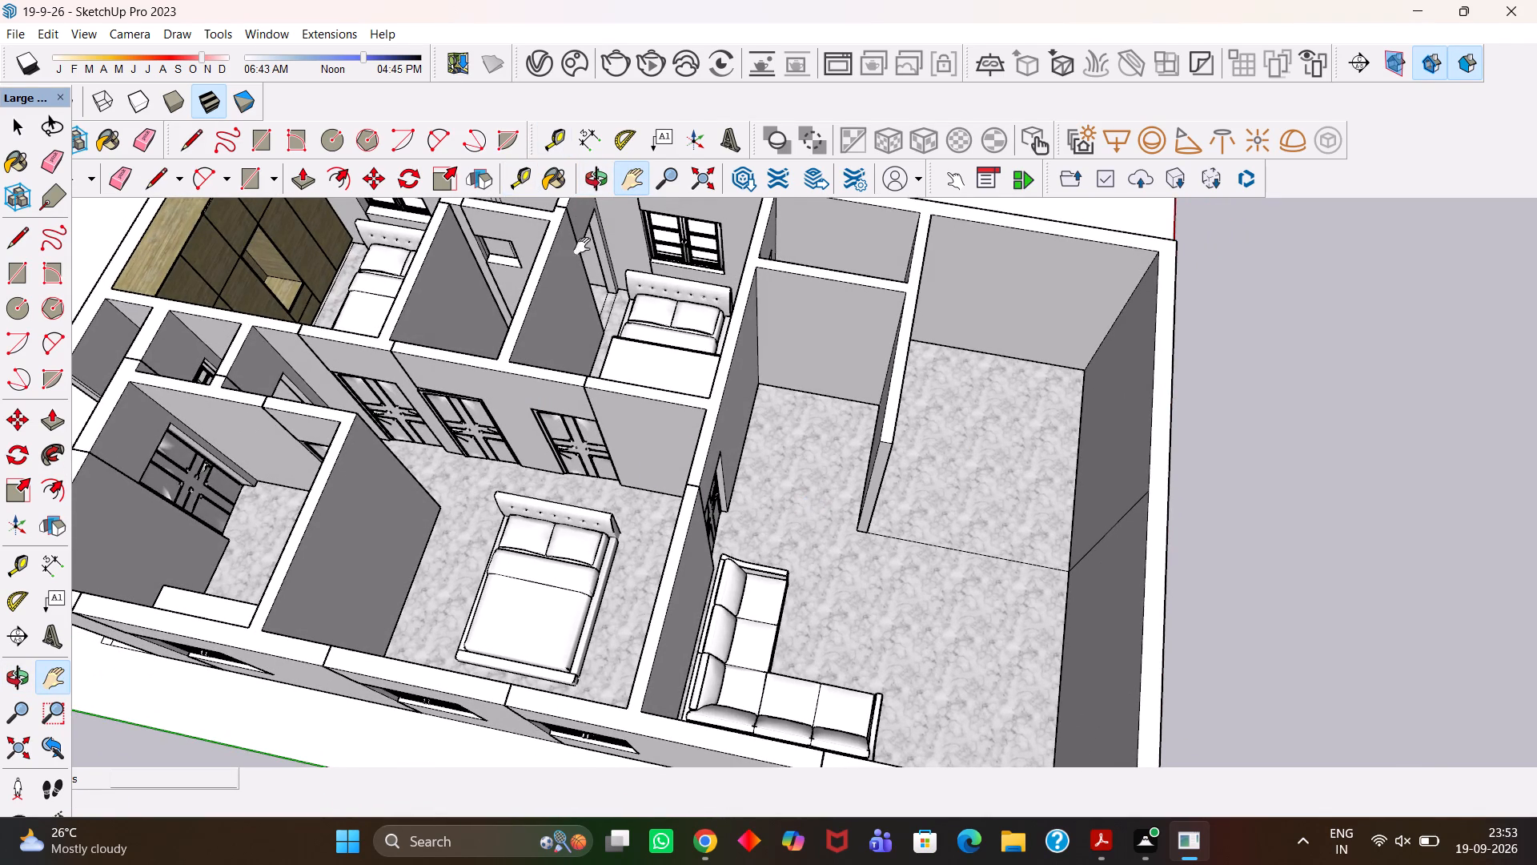
# Review the layout of the bedrooms, the central room and the sofa room from above.
pyautogui.scroll(-2, 587, 338)
pyautogui.moveTo(566, 348); pyautogui.dragTo(616, 368, button='middle')
pyautogui.scroll(3, 616, 368)
pyautogui.press('h')
pyautogui.scroll(-3, 616, 368)
pyautogui.moveTo(531, 383); pyautogui.dragTo(737, 404)
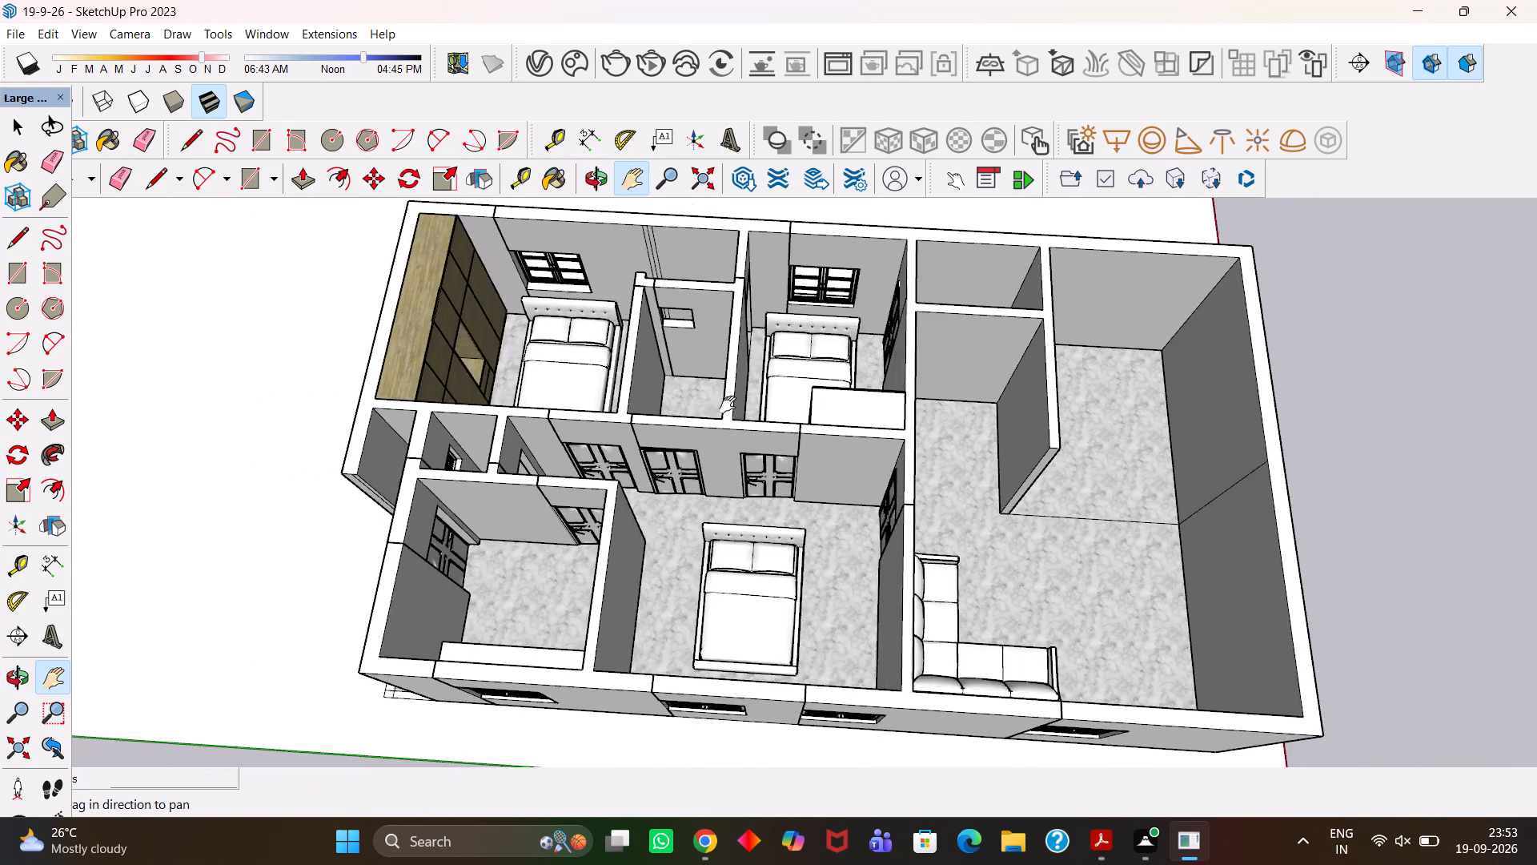
pyautogui.scroll(-2, 717, 407)
pyautogui.moveTo(735, 429); pyautogui.dragTo(748, 443, button='middle')
pyautogui.scroll(4, 756, 438)
pyautogui.moveTo(809, 445); pyautogui.dragTo(781, 447)
pyautogui.middleClick(736, 452)
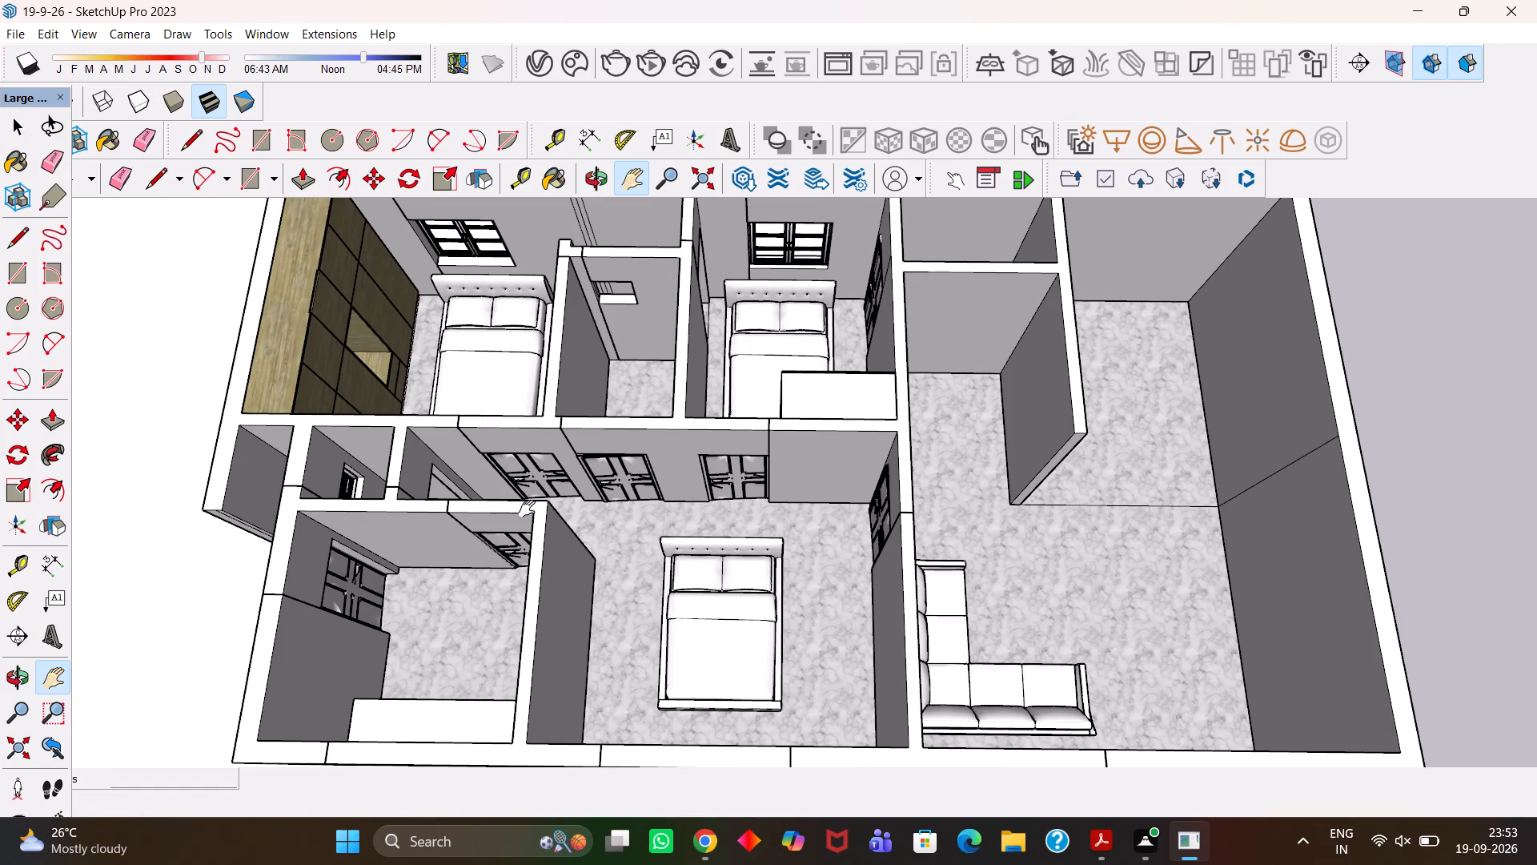
# Check the saved models in the rukiya folder through Save As, leaving it without saving a copy.
pyautogui.click(22, 34)
pyautogui.click(54, 142)
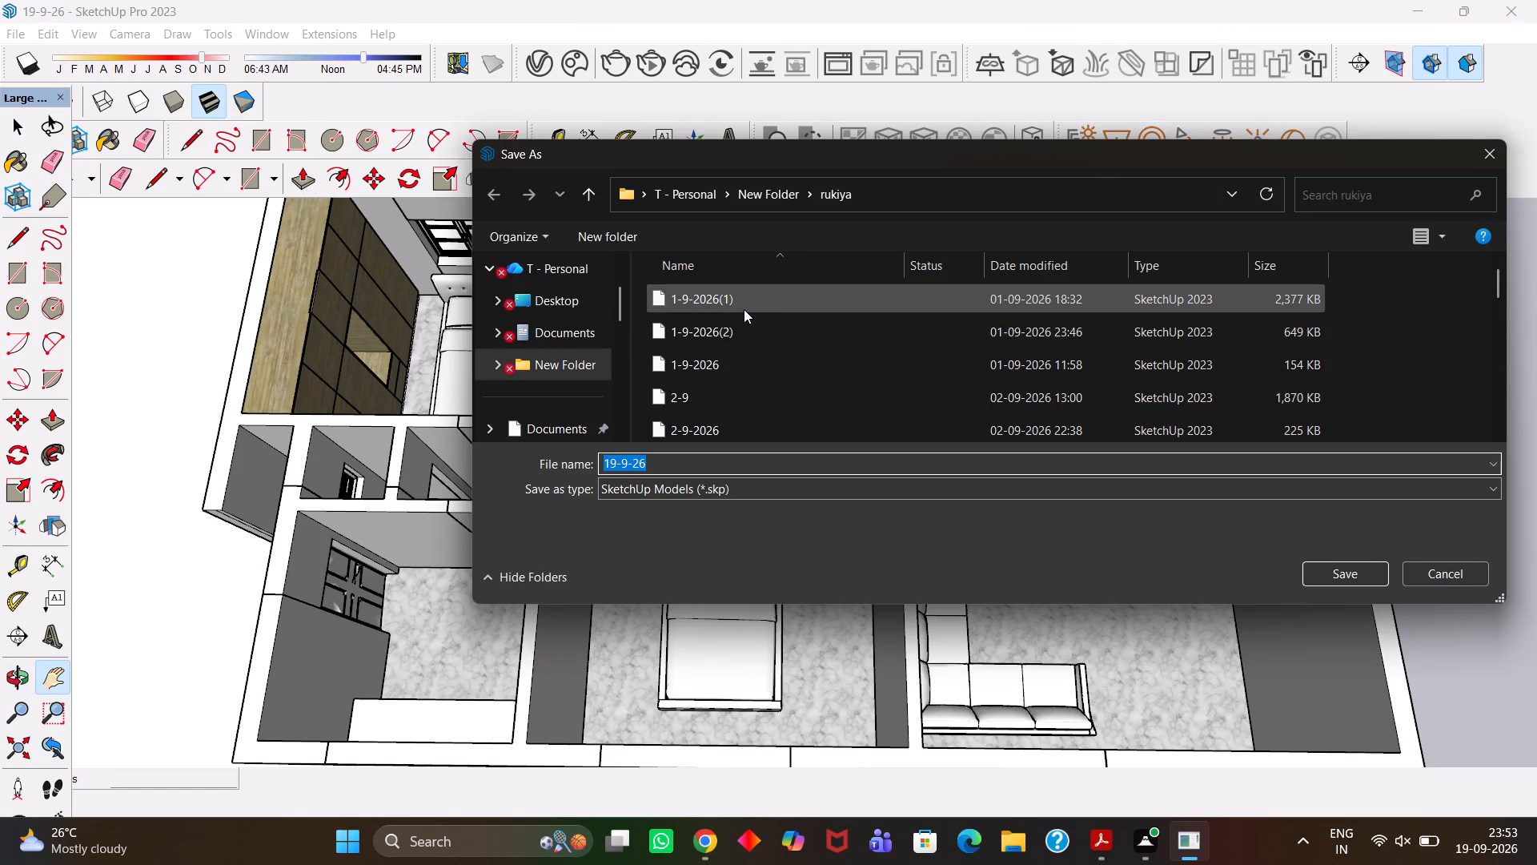
pyautogui.scroll(-19, 739, 319)
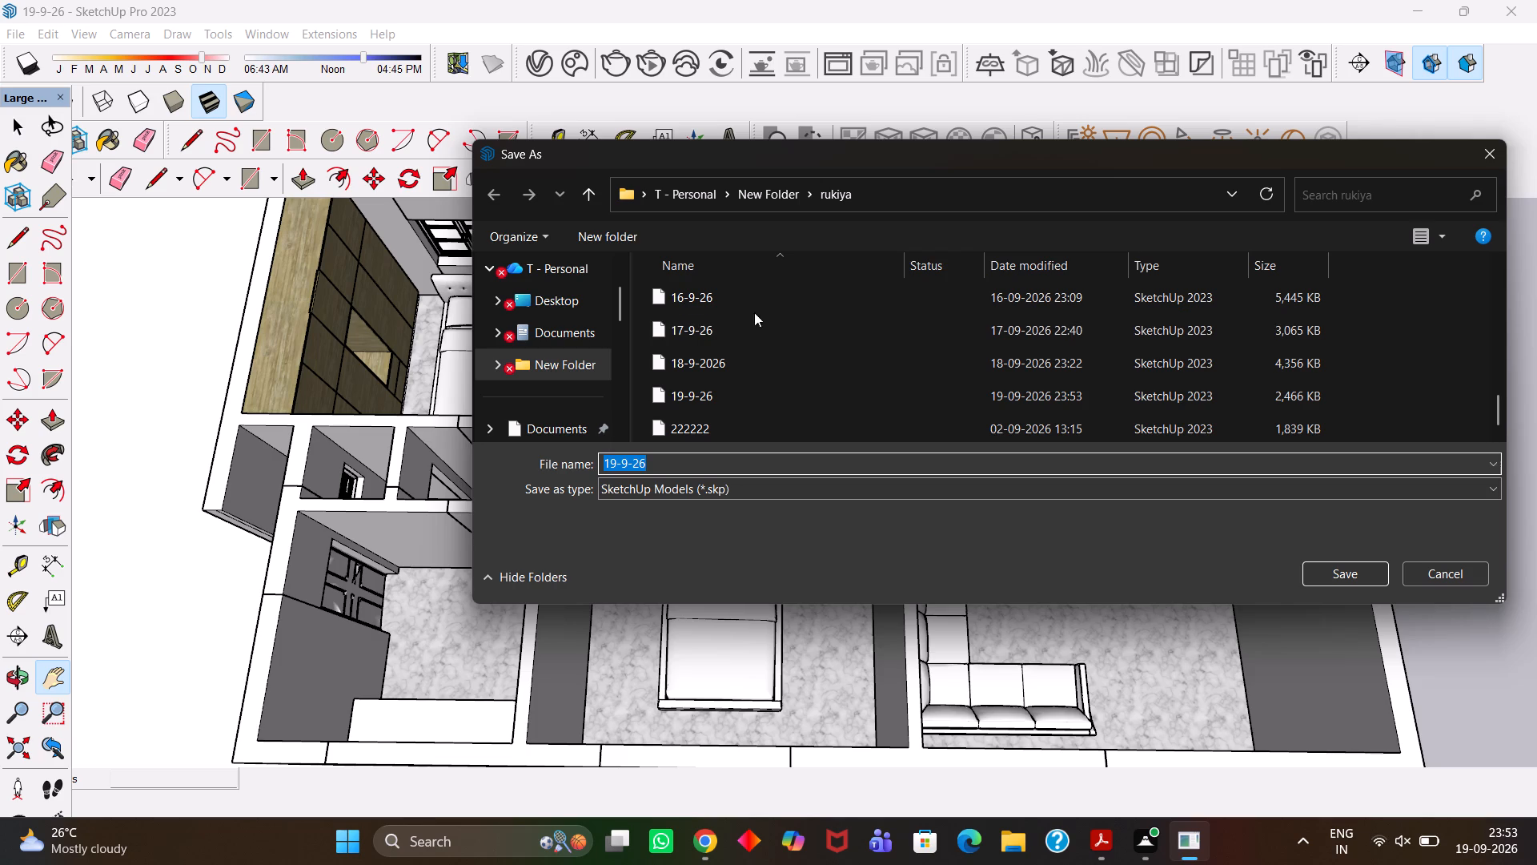
pyautogui.click(1492, 155)
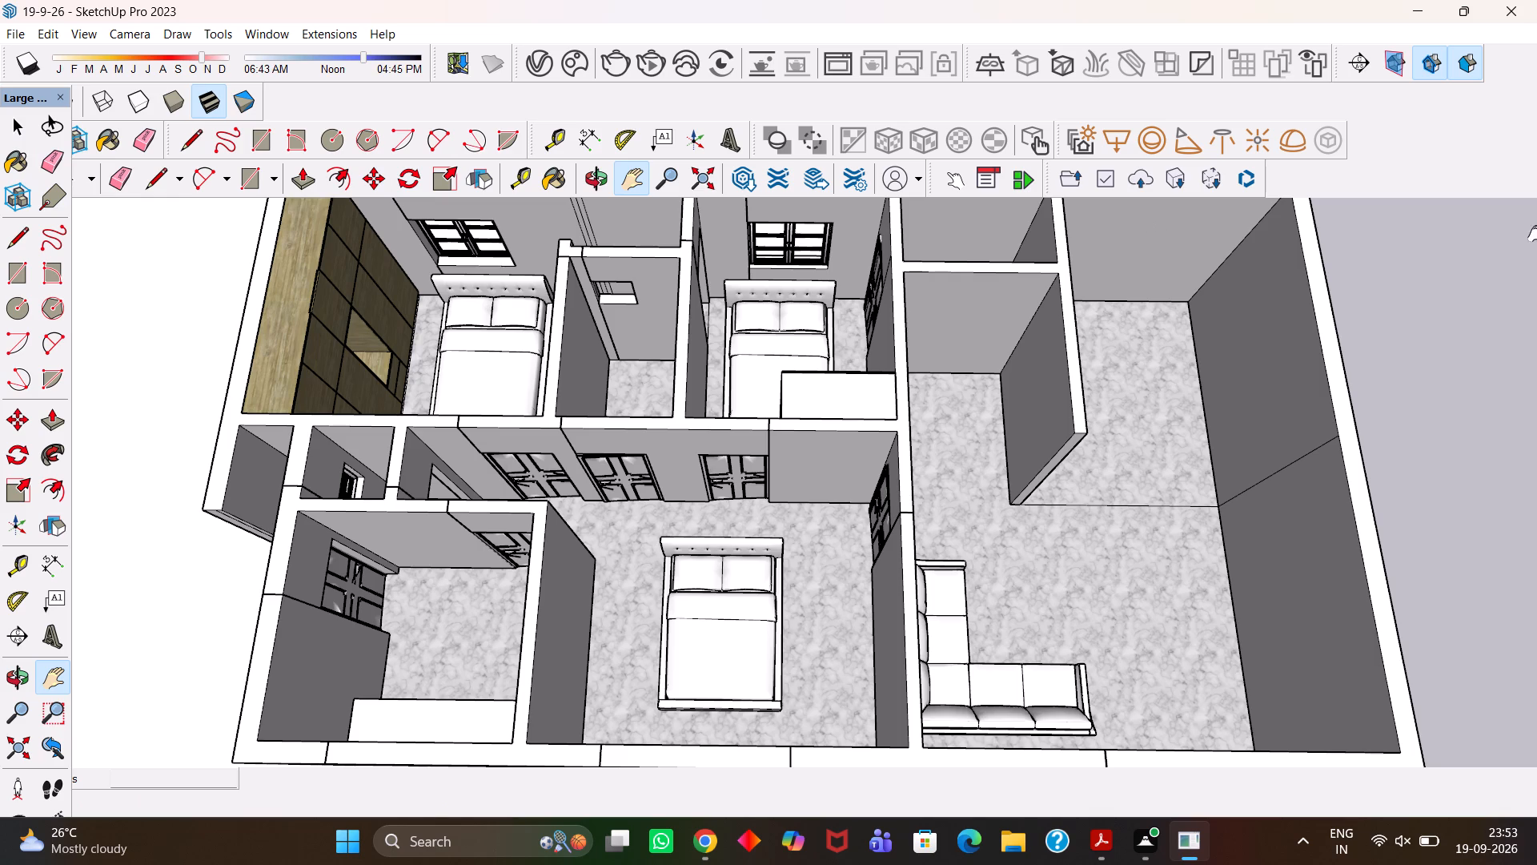
# Save the model again under its current name.
pyautogui.scroll(-4, 780, 451)
pyautogui.scroll(4, 780, 453)
pyautogui.hotkey('ctrl', 's')
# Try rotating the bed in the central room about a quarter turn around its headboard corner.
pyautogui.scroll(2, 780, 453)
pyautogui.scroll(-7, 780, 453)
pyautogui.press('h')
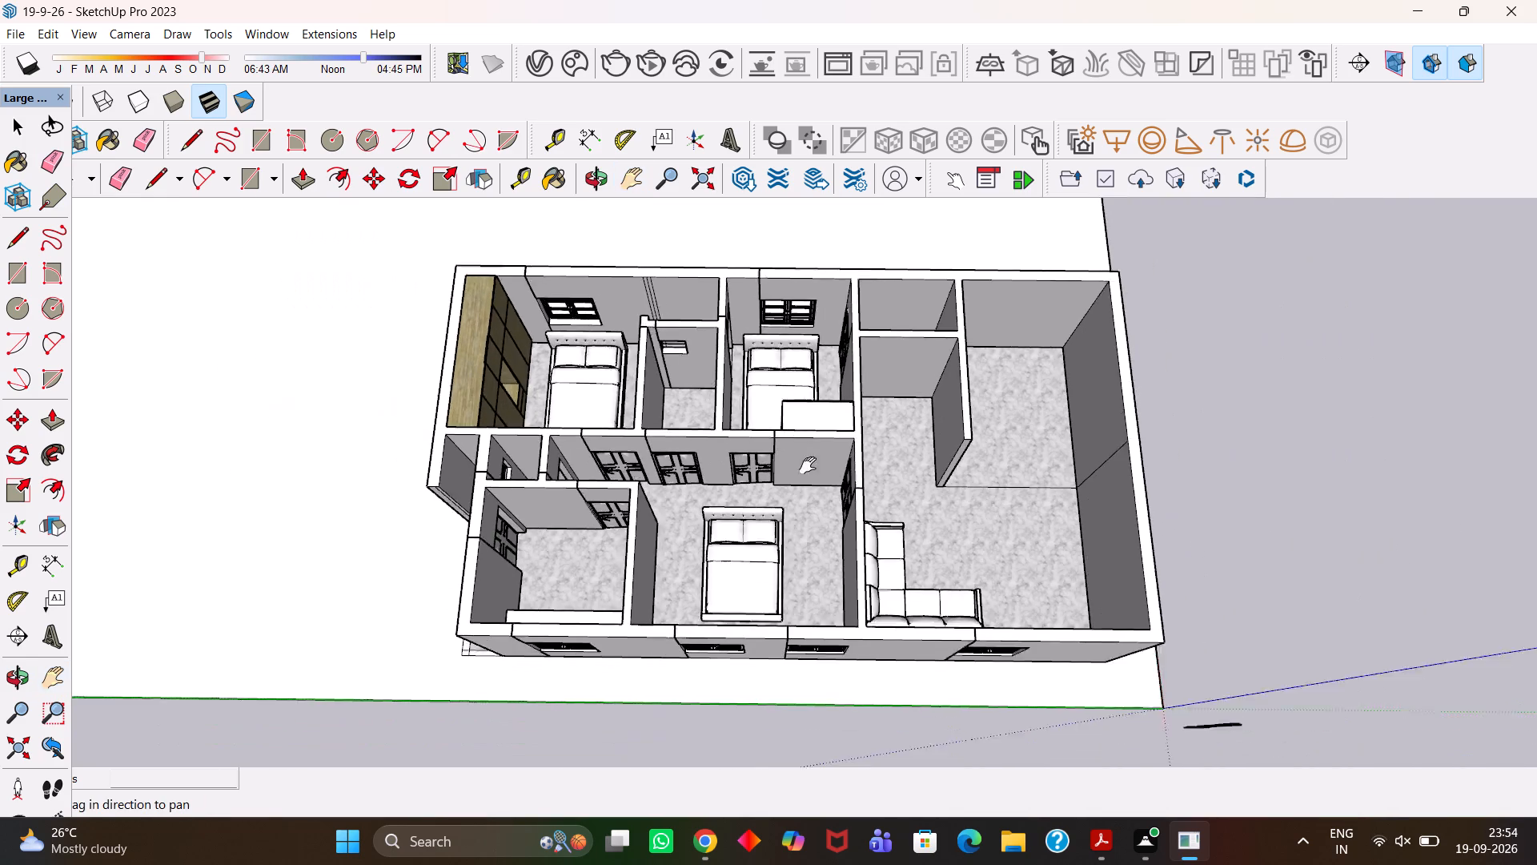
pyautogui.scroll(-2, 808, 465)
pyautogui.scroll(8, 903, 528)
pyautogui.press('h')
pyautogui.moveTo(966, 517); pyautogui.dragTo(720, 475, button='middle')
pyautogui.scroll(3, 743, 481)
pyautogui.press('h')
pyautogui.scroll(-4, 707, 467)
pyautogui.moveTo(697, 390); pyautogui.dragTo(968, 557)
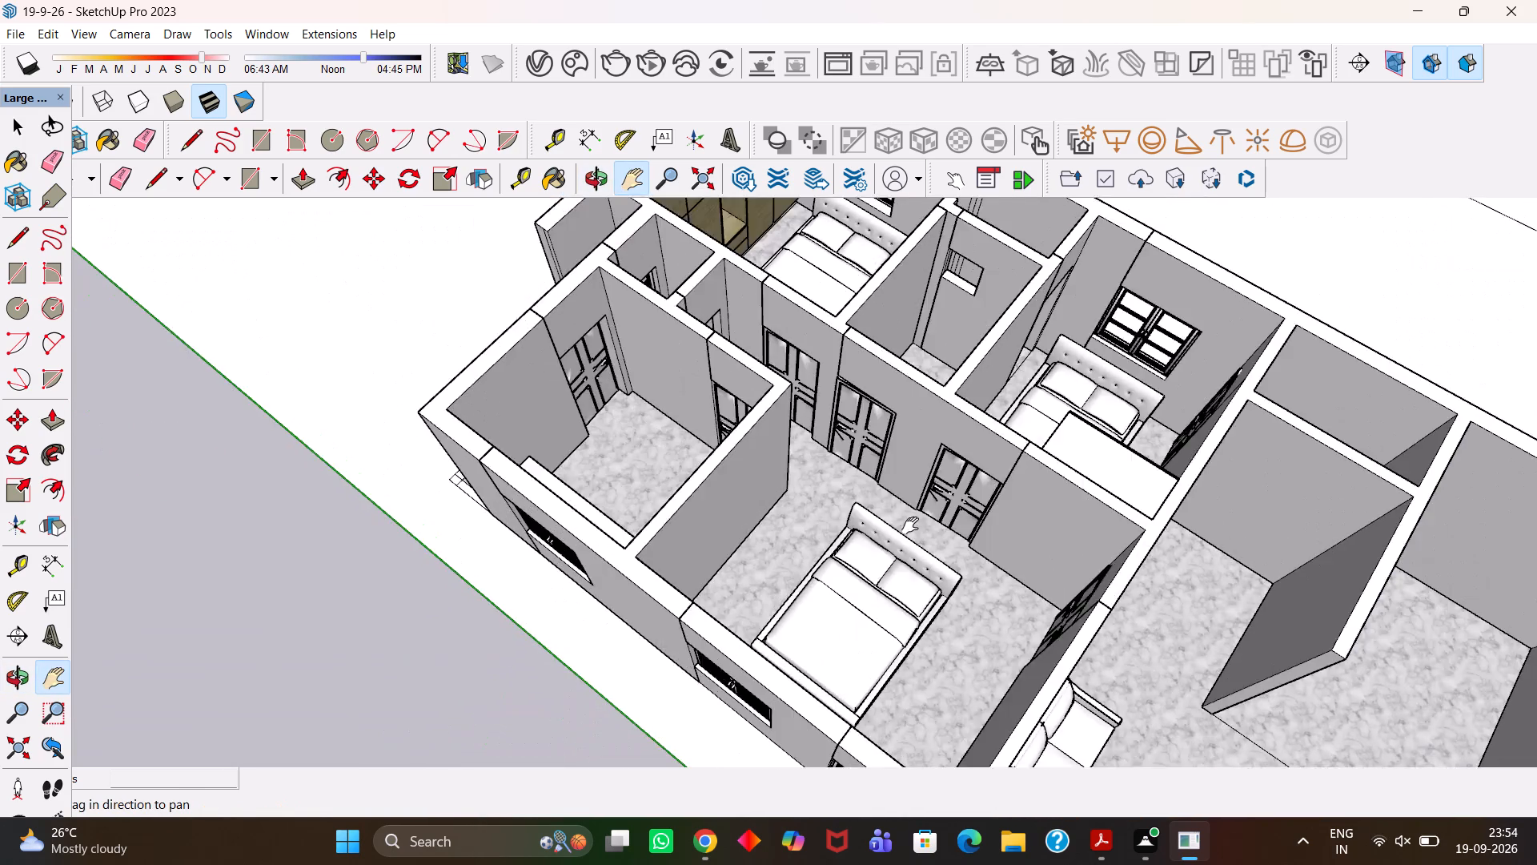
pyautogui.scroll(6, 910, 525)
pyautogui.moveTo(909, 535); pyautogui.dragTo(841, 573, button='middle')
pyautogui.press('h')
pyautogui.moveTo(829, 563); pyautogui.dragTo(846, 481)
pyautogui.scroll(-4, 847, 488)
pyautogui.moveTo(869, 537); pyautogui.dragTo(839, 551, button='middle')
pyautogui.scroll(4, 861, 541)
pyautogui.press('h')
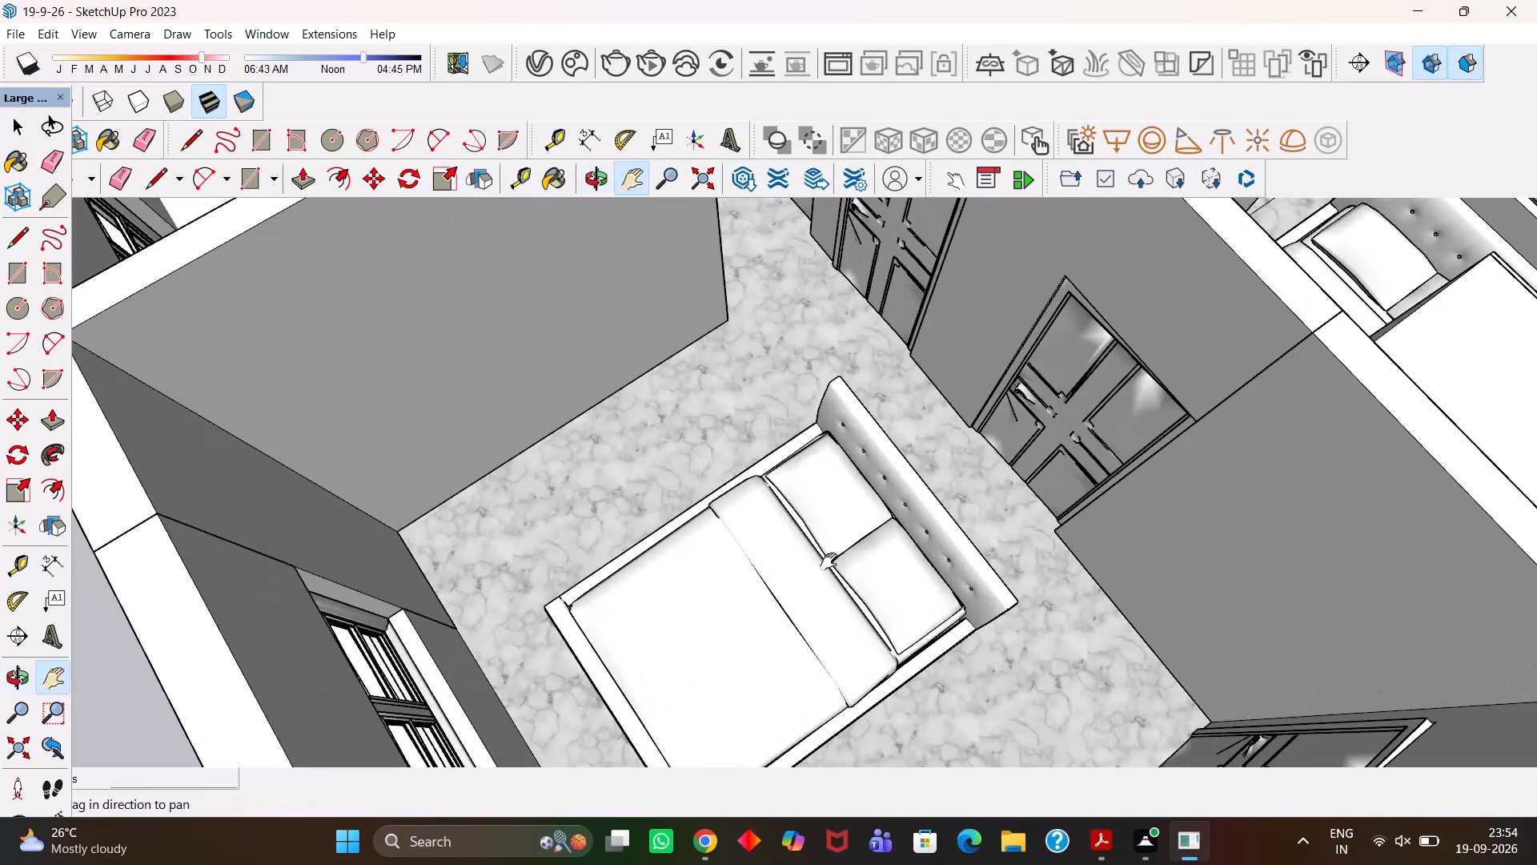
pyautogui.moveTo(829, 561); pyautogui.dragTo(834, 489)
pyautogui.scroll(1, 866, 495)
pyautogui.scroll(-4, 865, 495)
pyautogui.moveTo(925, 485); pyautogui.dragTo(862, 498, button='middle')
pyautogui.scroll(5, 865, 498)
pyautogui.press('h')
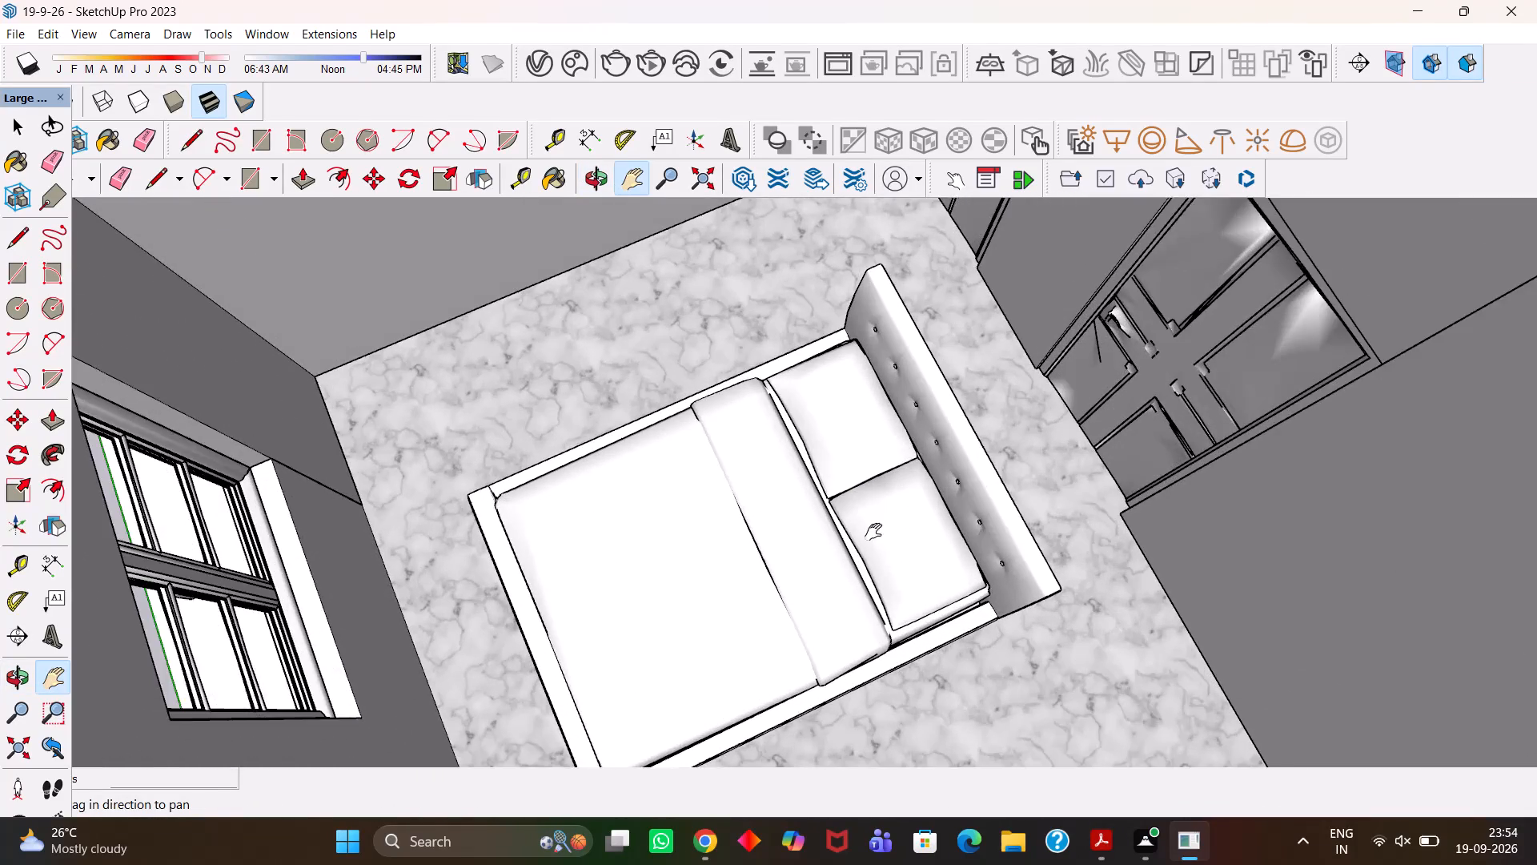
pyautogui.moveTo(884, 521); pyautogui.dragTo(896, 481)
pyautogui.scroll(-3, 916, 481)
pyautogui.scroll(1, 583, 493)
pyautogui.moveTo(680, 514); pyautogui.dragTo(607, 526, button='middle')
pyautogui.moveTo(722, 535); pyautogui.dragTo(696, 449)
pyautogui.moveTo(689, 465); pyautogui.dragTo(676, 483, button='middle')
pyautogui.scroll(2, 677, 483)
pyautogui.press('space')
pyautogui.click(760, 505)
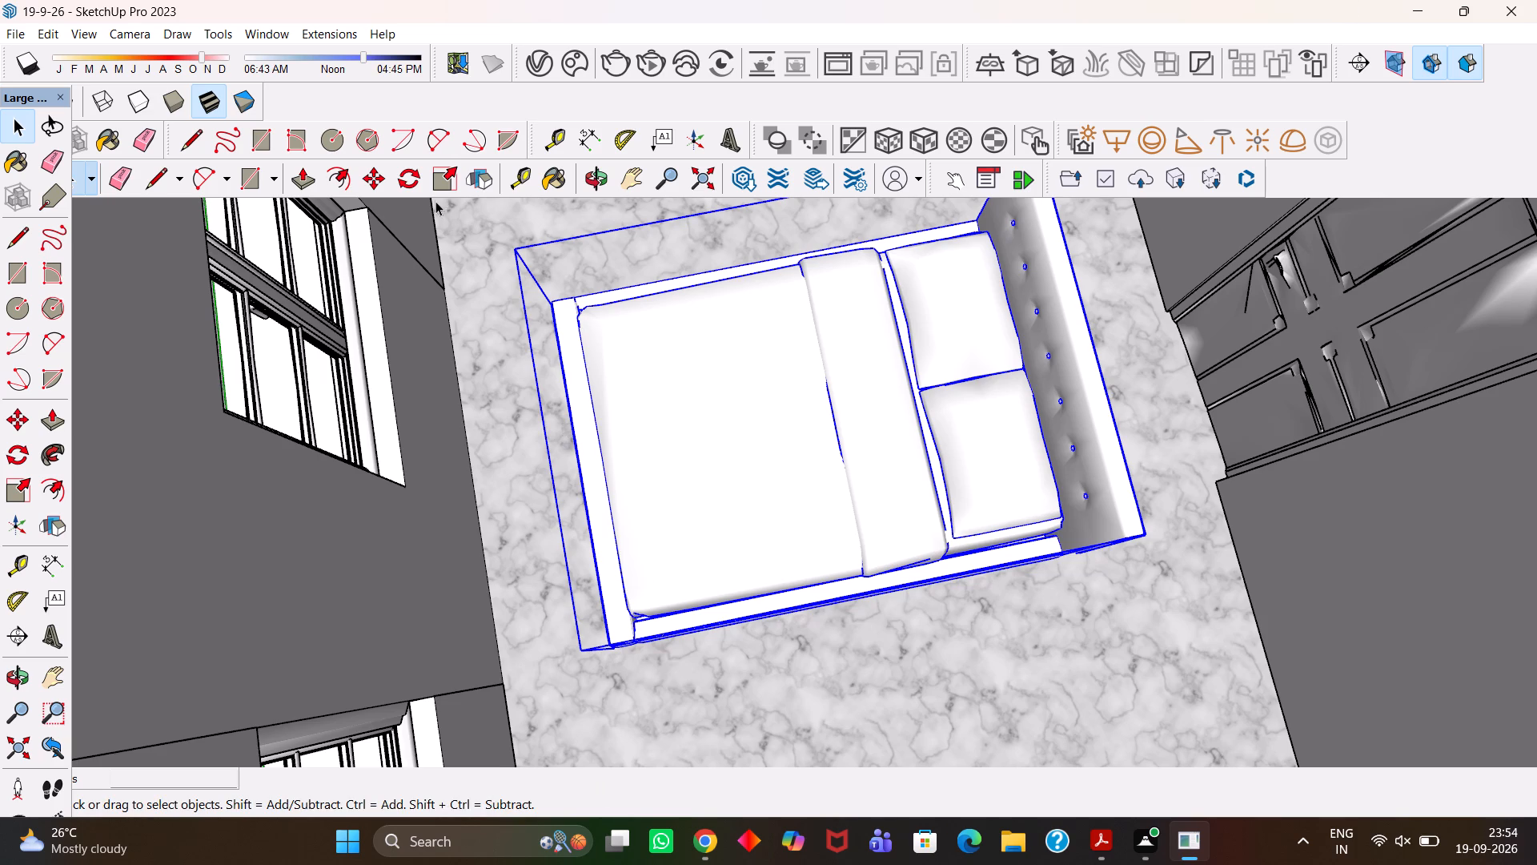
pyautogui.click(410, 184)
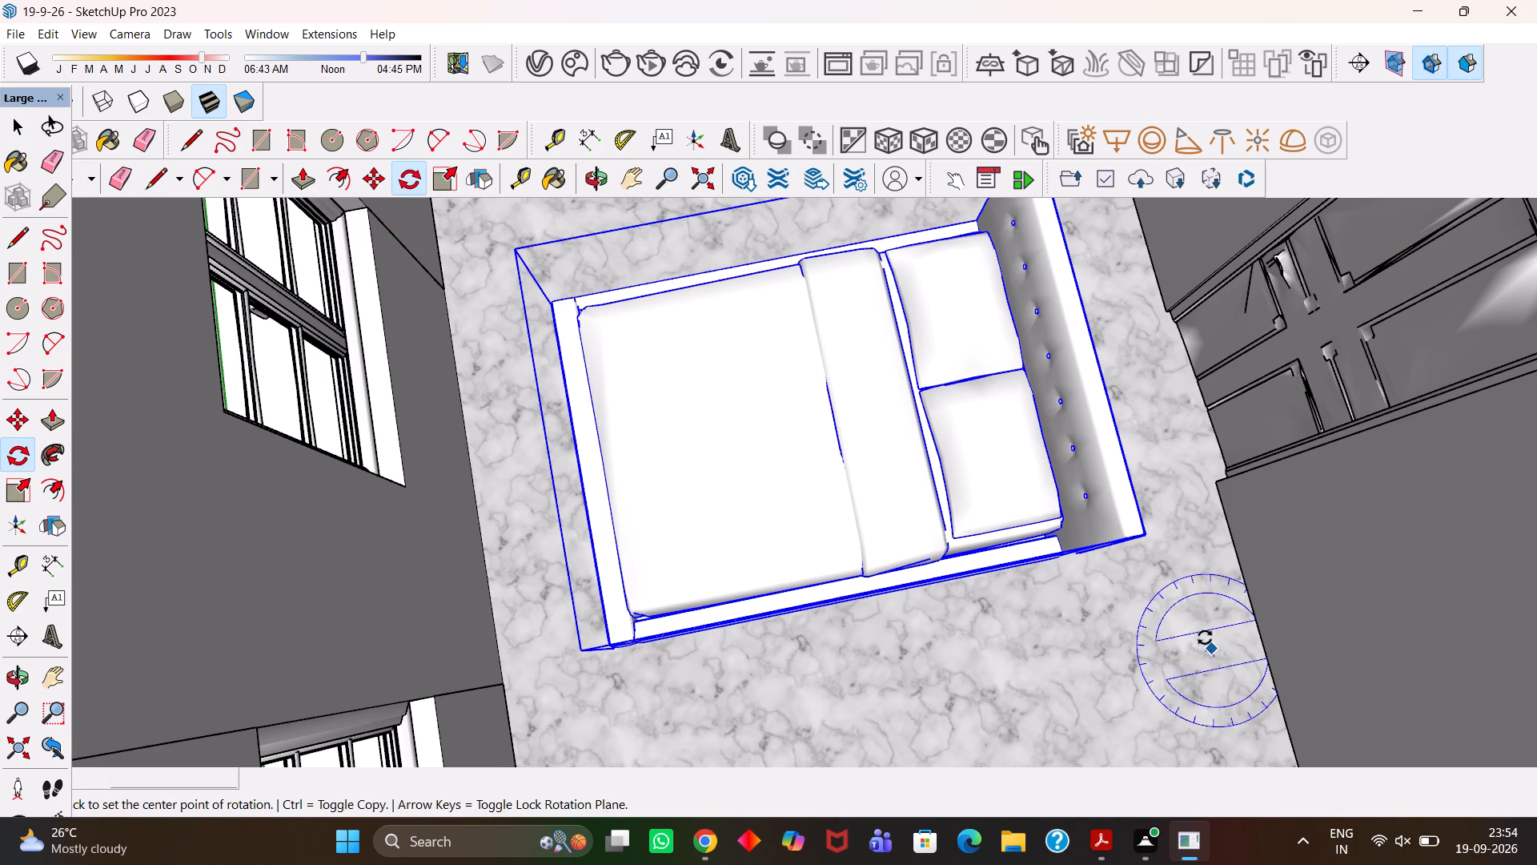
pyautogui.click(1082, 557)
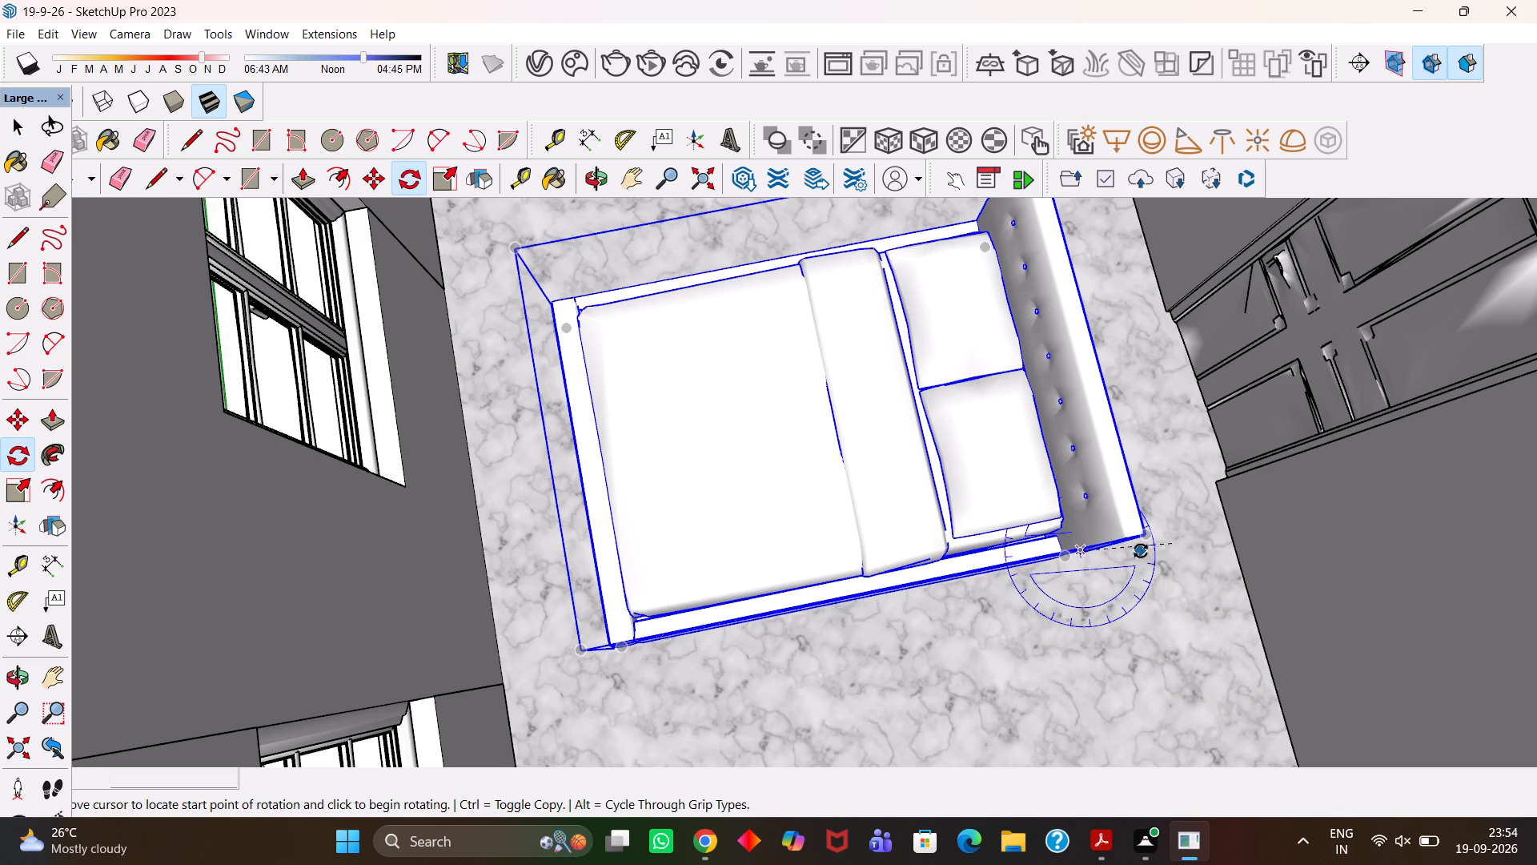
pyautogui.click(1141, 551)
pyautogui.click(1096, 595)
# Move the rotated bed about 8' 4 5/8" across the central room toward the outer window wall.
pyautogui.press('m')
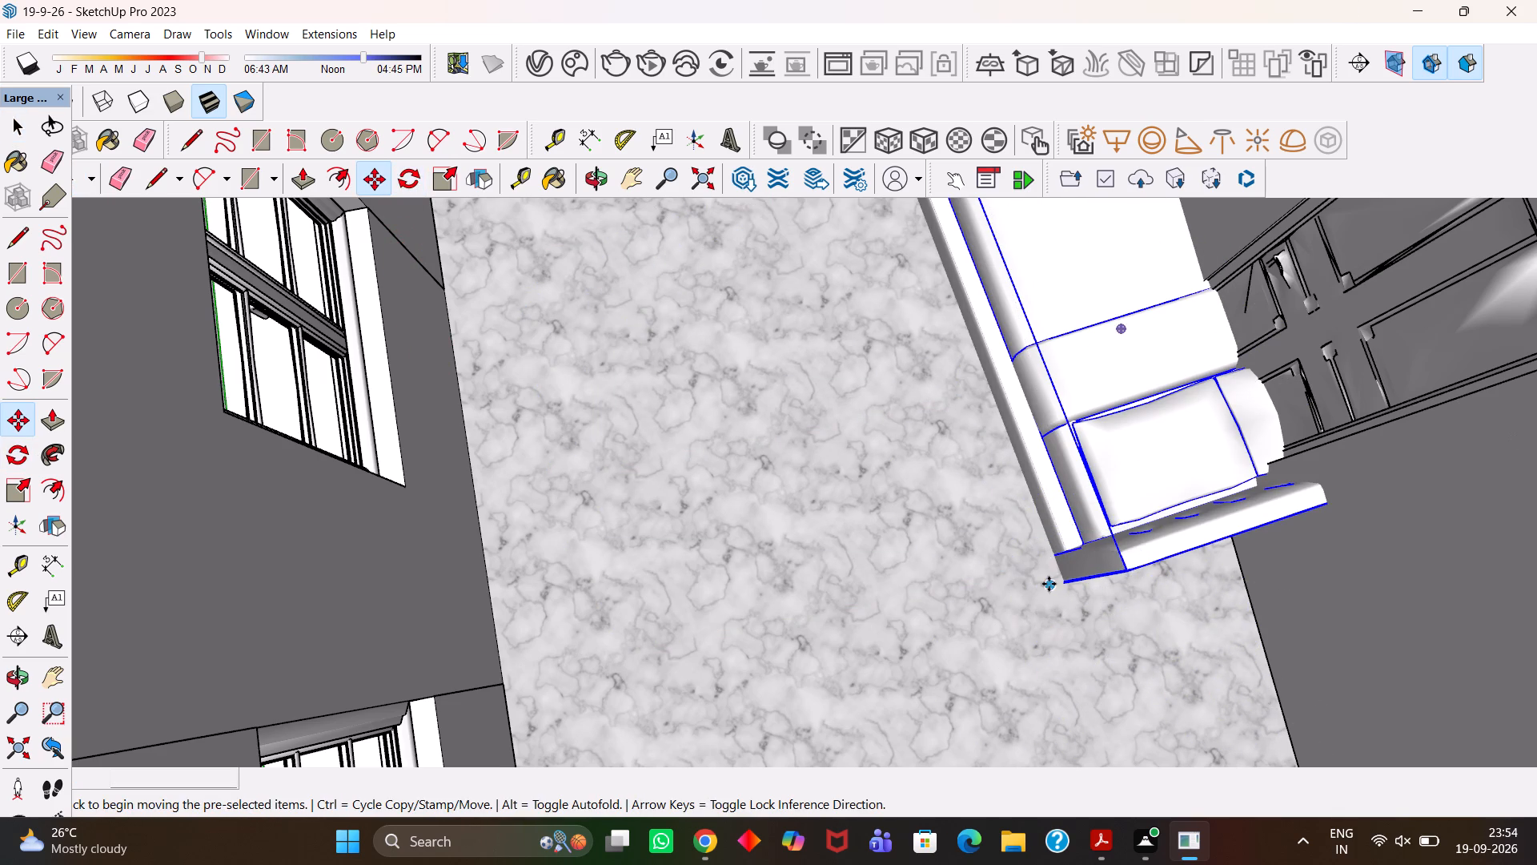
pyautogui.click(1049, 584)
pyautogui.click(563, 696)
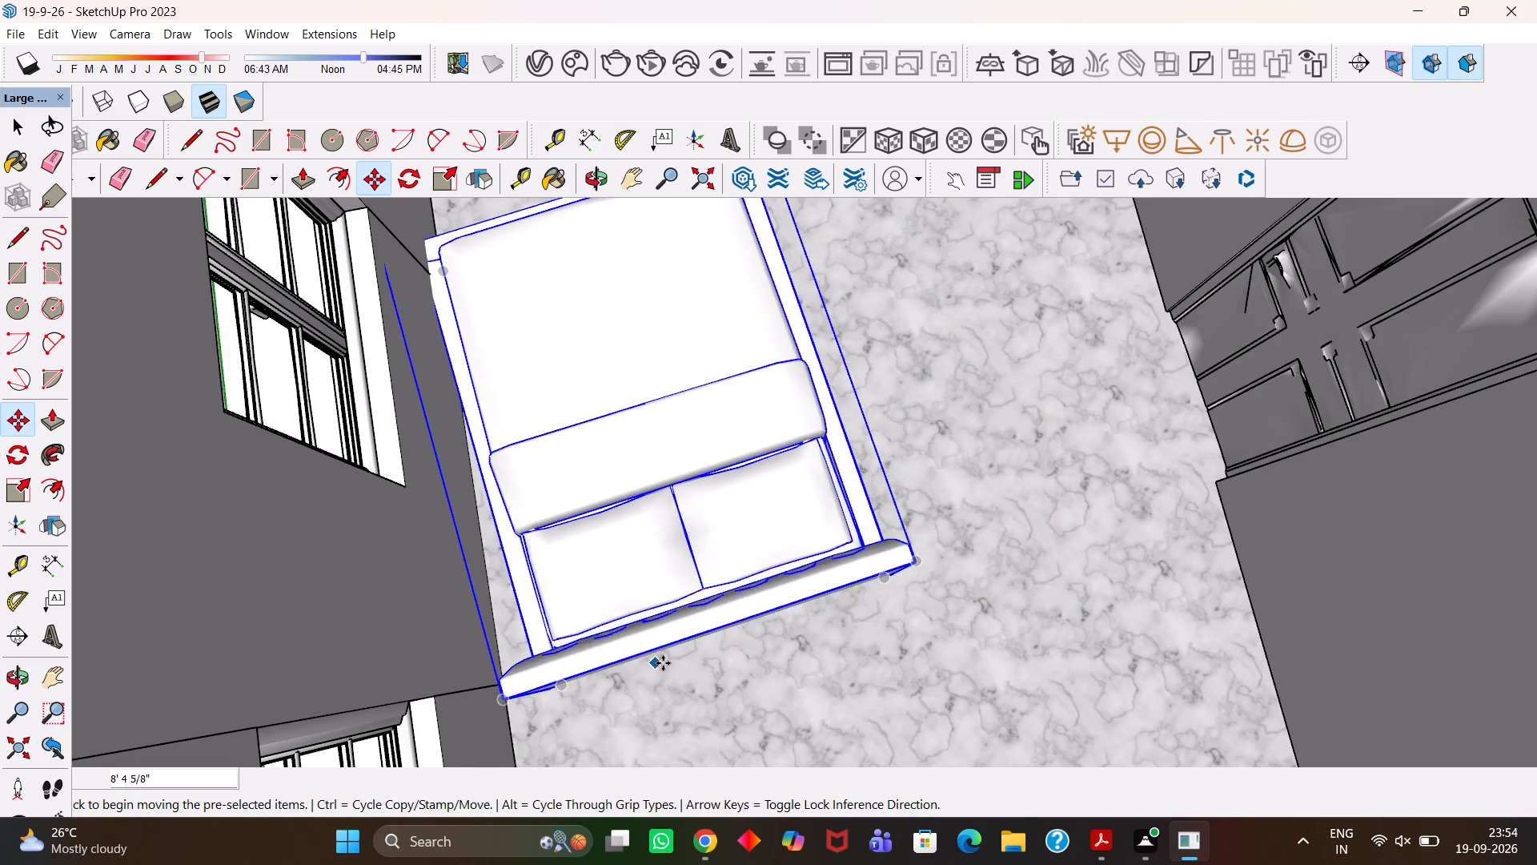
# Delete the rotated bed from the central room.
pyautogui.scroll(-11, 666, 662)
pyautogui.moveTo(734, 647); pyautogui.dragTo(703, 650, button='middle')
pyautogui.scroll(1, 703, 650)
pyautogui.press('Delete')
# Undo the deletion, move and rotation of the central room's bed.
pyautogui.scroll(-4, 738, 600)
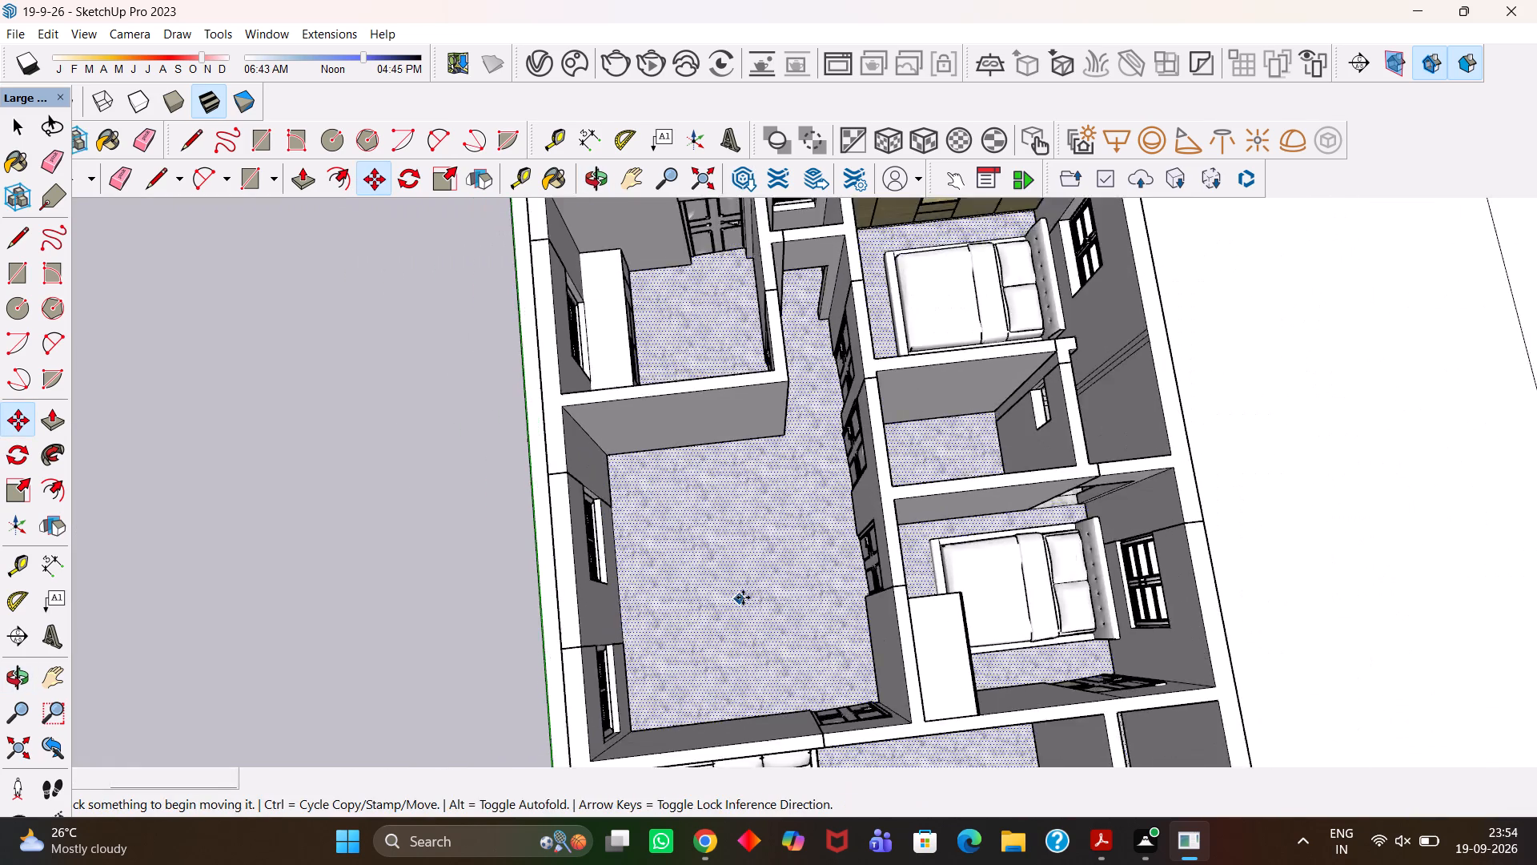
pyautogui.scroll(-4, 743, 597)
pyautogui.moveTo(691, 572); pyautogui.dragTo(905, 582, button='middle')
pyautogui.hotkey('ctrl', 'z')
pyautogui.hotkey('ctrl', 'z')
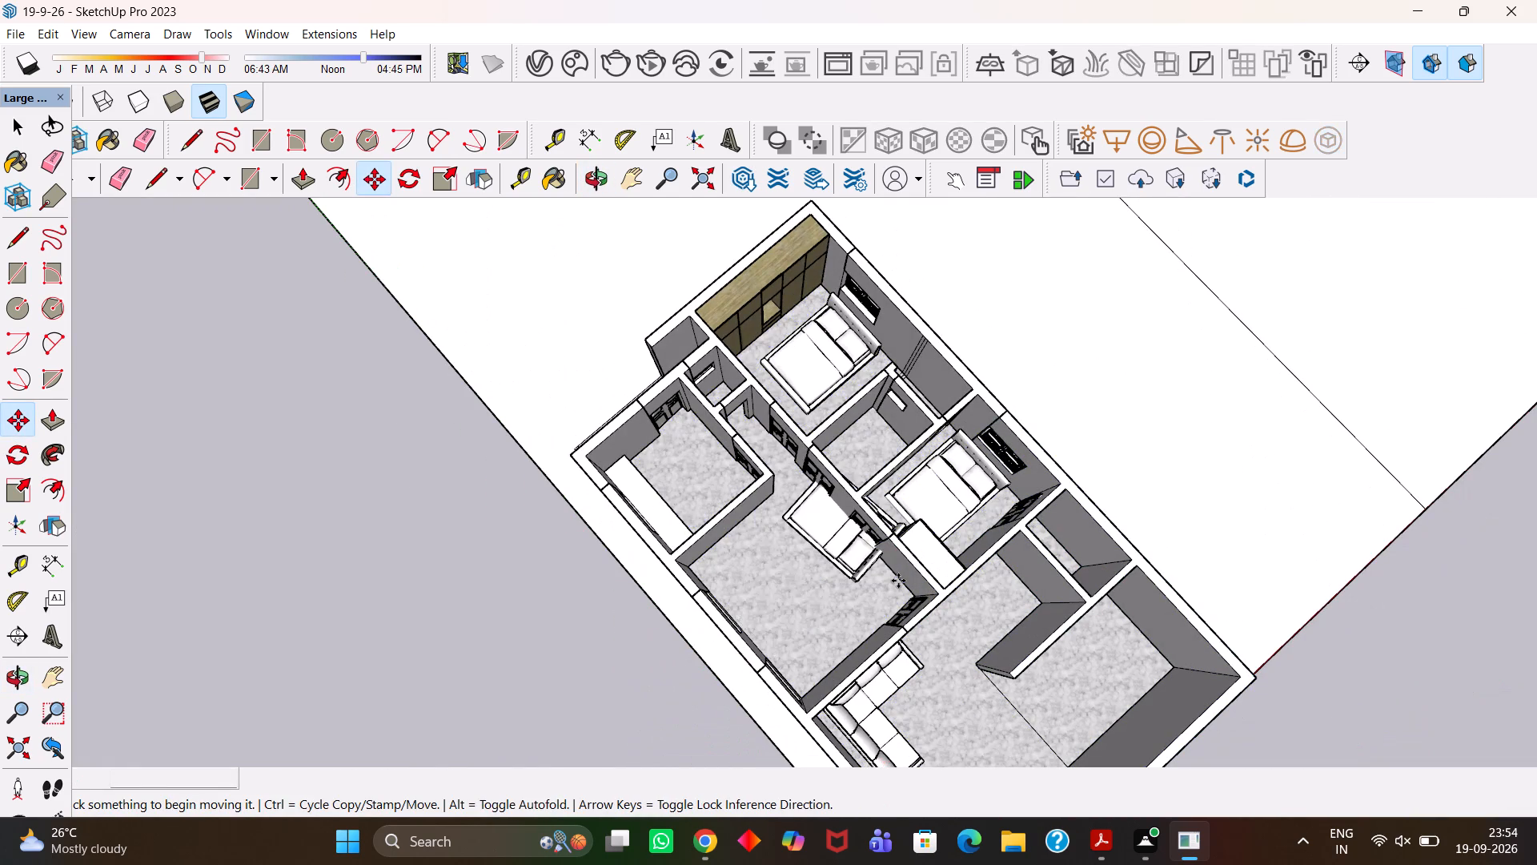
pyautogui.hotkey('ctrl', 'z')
# Frame the whole house lengthwise from above and save the model.
pyautogui.scroll(1, 898, 581)
pyautogui.scroll(-11, 898, 581)
pyautogui.press('h')
pyautogui.moveTo(961, 627); pyautogui.dragTo(1205, 628, button='middle')
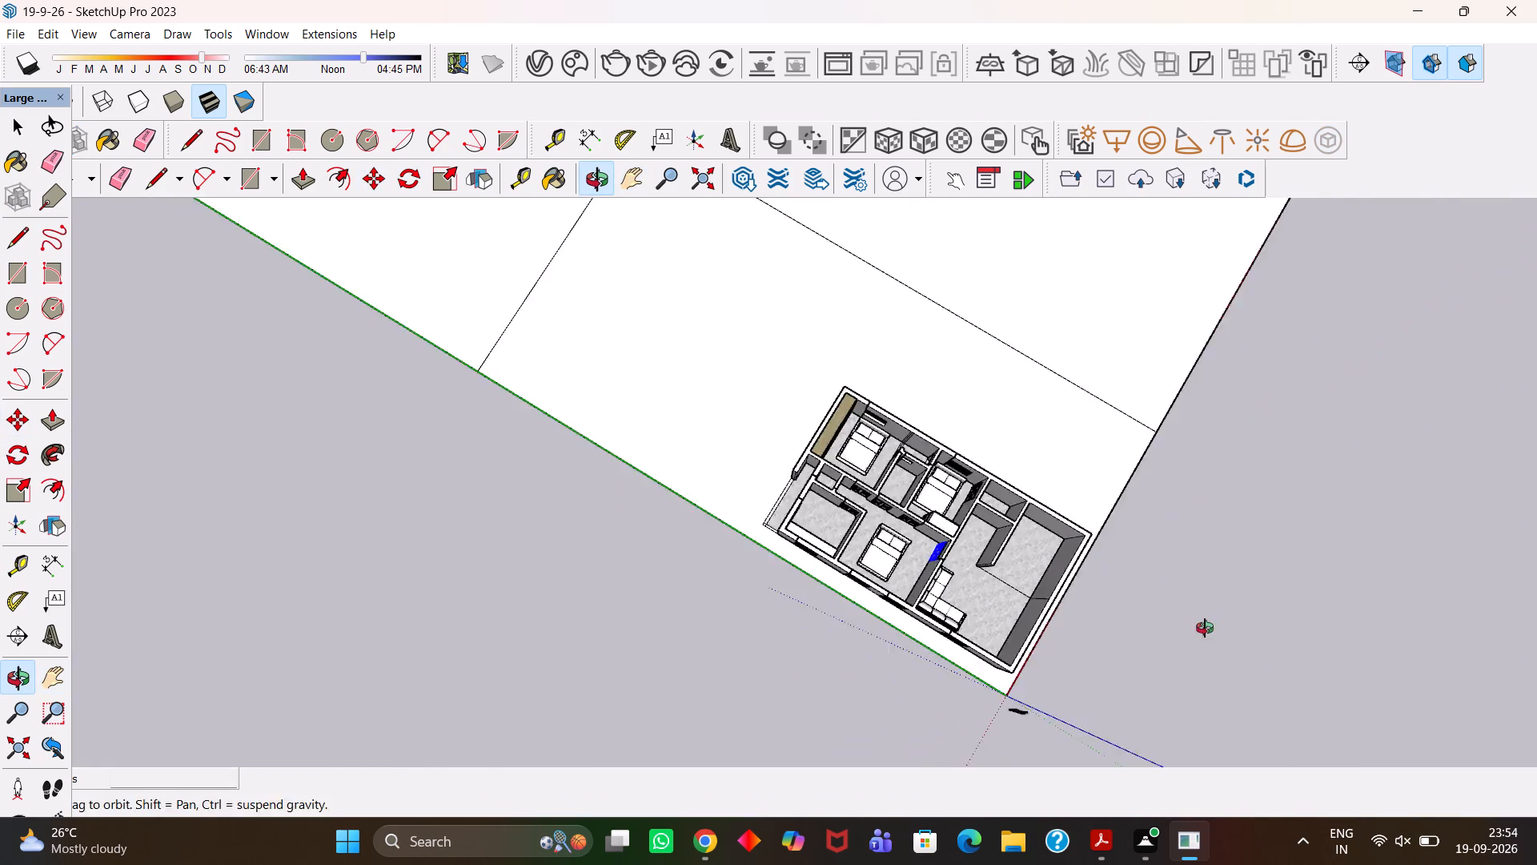
pyautogui.scroll(7, 1197, 630)
pyautogui.moveTo(1205, 628); pyautogui.dragTo(1217, 625, button='middle')
pyautogui.press('h')
pyautogui.moveTo(884, 515); pyautogui.dragTo(981, 519, button='middle')
pyautogui.scroll(-1, 981, 519)
pyautogui.press('h')
pyautogui.moveTo(949, 475); pyautogui.dragTo(827, 556)
pyautogui.moveTo(821, 558); pyautogui.dragTo(805, 559, button='middle')
pyautogui.scroll(1, 805, 559)
pyautogui.press('space')
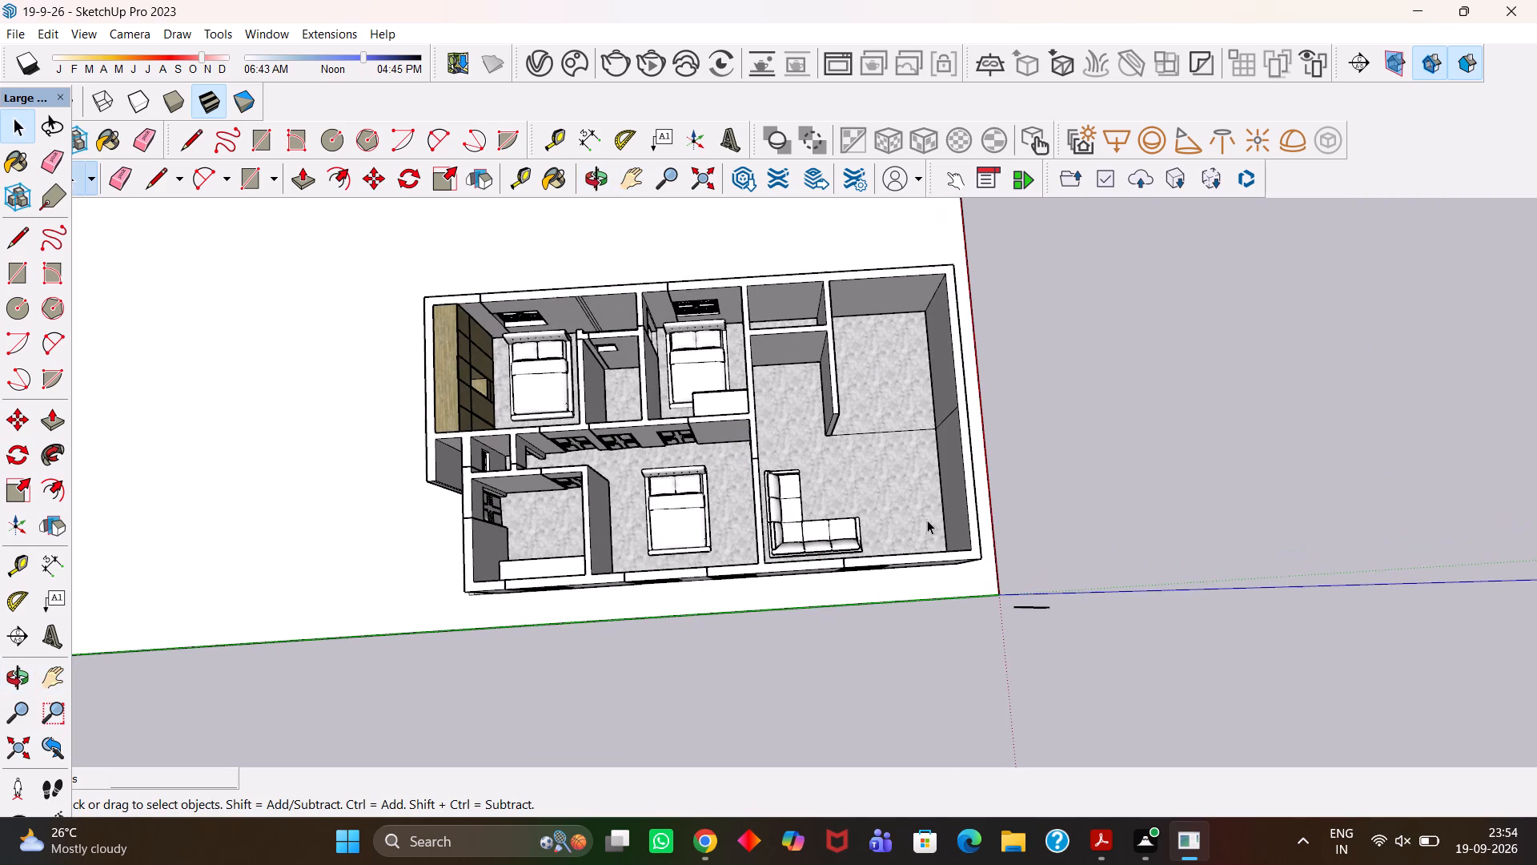
pyautogui.click(933, 520)
pyautogui.hotkey('ctrl', 's')
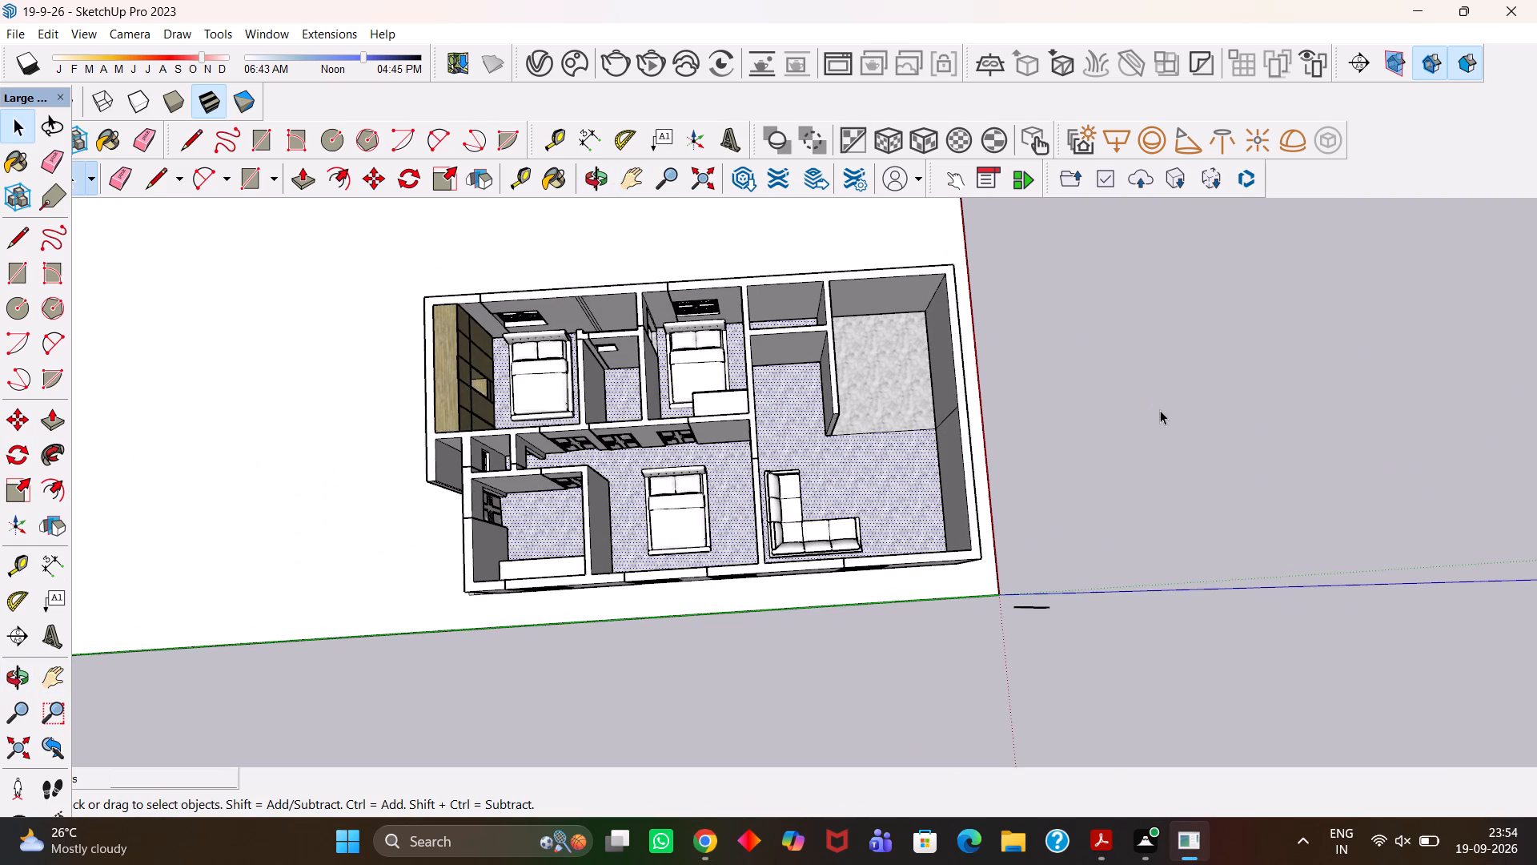
# Clear the selection and examine the bed and doors of the central room from above.
pyautogui.click(1160, 410)
pyautogui.scroll(3, 828, 441)
pyautogui.scroll(-4, 826, 441)
pyautogui.press('h')
pyautogui.moveTo(815, 433); pyautogui.dragTo(829, 476)
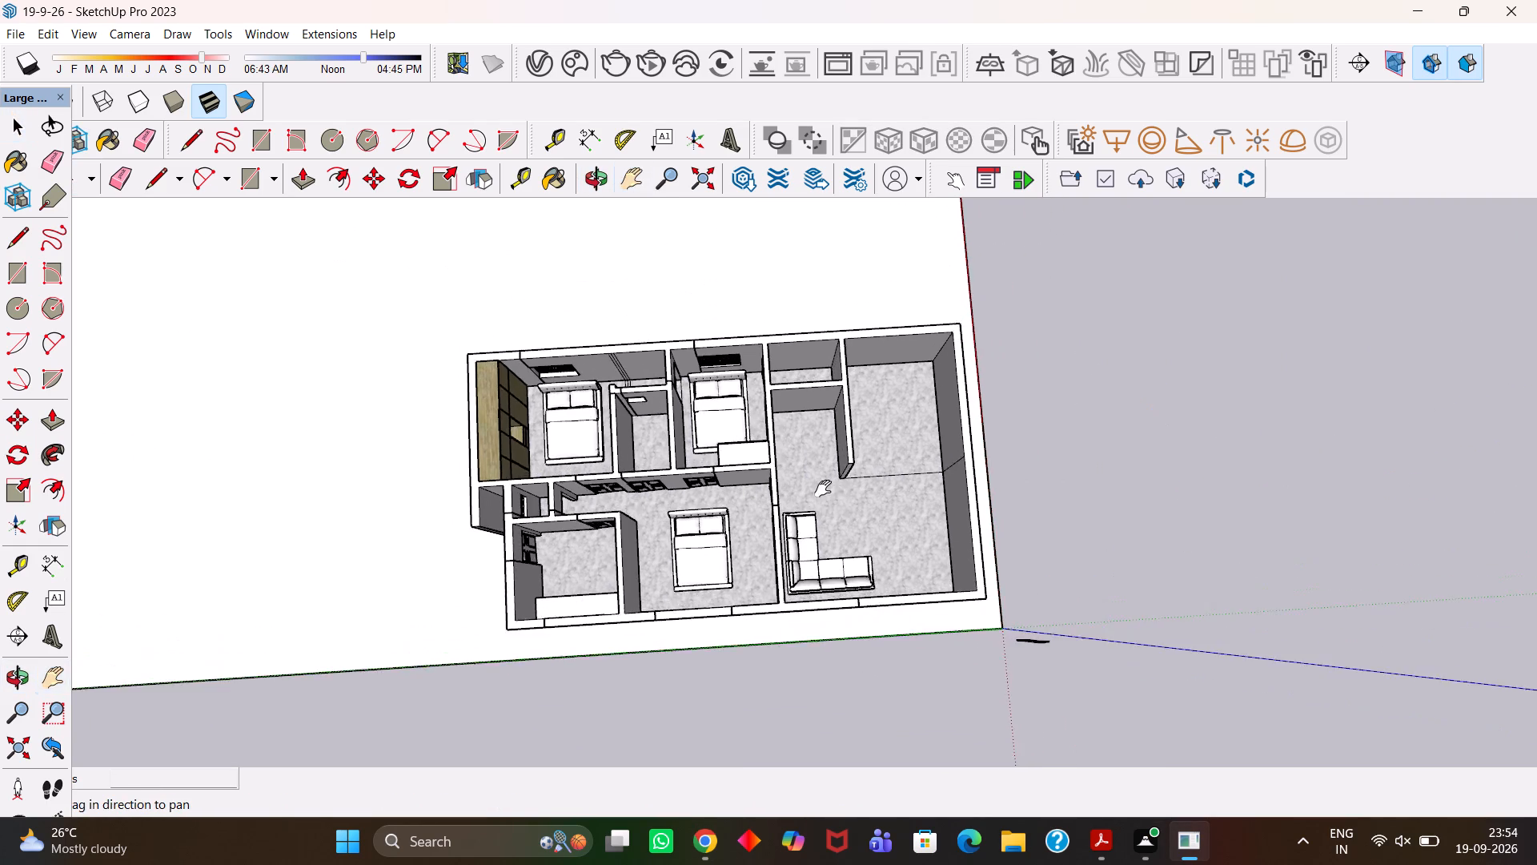
pyautogui.press('h')
pyautogui.scroll(4, 823, 489)
pyautogui.moveTo(835, 509); pyautogui.dragTo(803, 515, button='middle')
pyautogui.scroll(1, 789, 518)
pyautogui.press('h')
pyautogui.moveTo(724, 507); pyautogui.dragTo(842, 506)
pyautogui.scroll(-1, 801, 513)
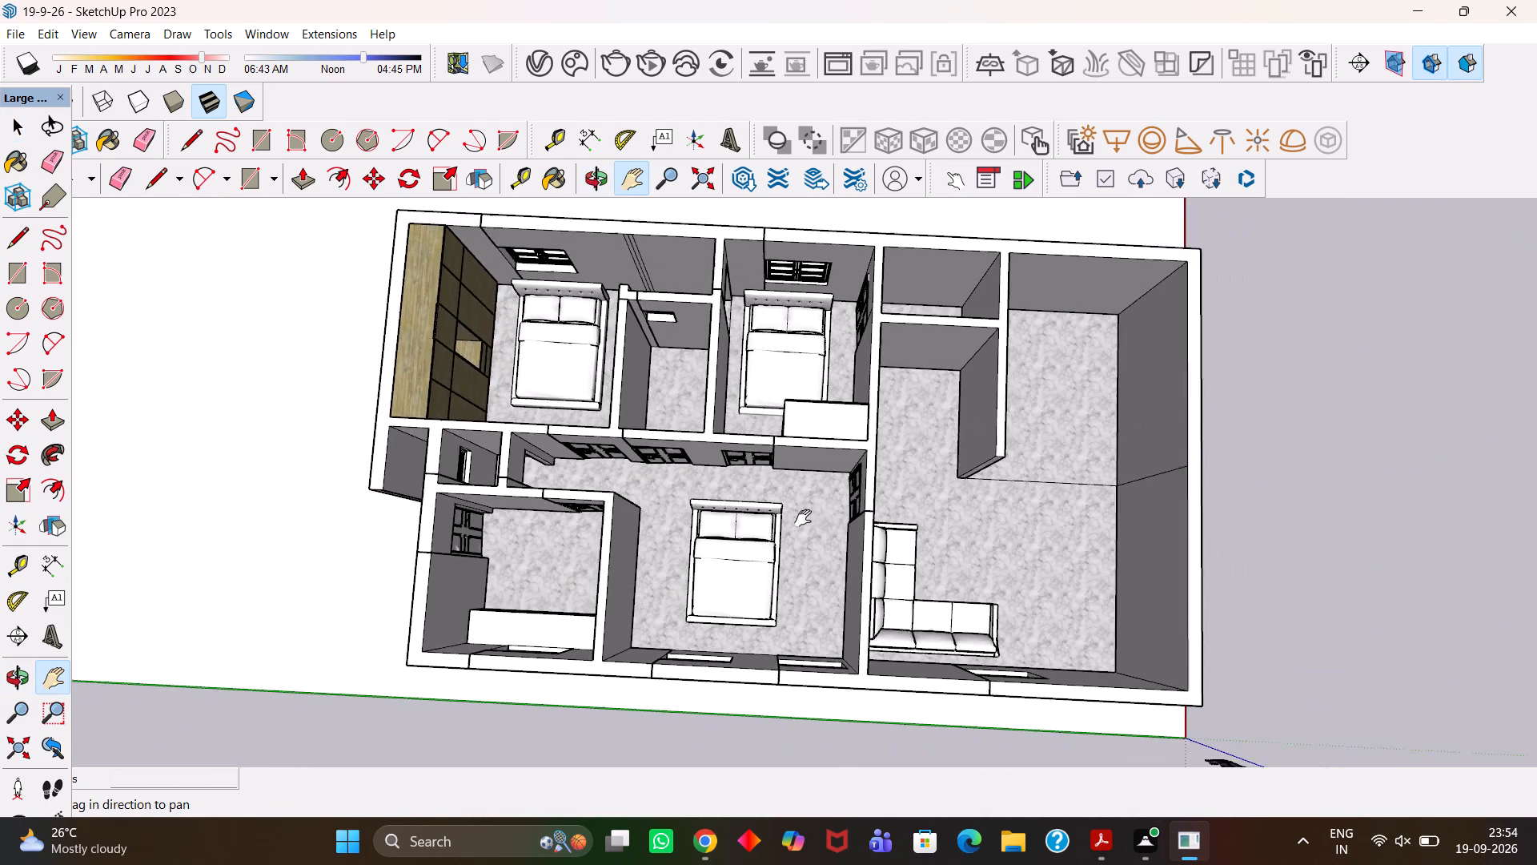
pyautogui.middleClick(803, 518)
pyautogui.scroll(6, 801, 517)
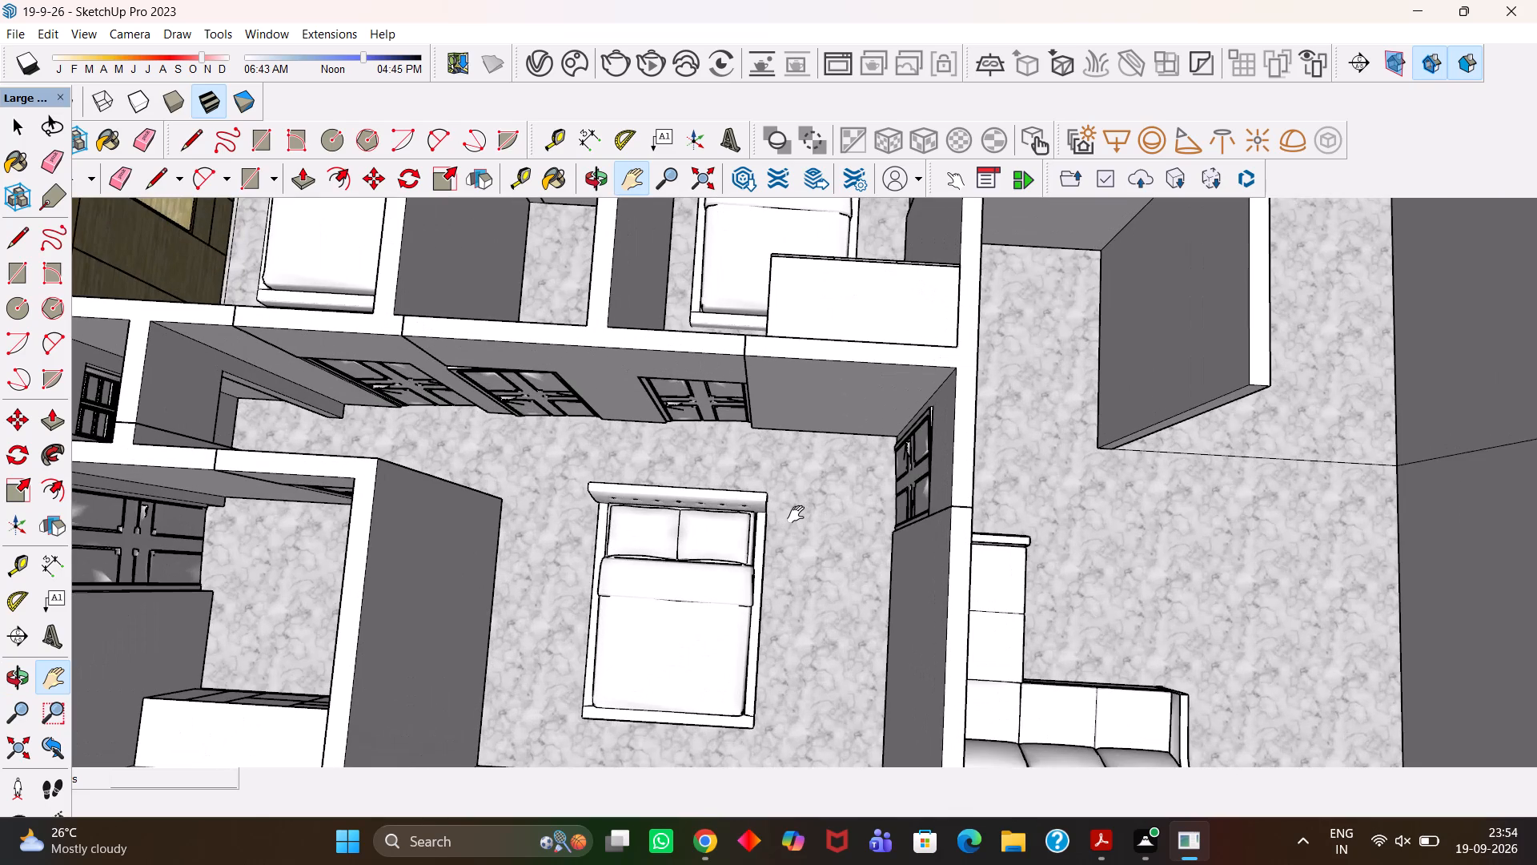
pyautogui.scroll(1, 796, 514)
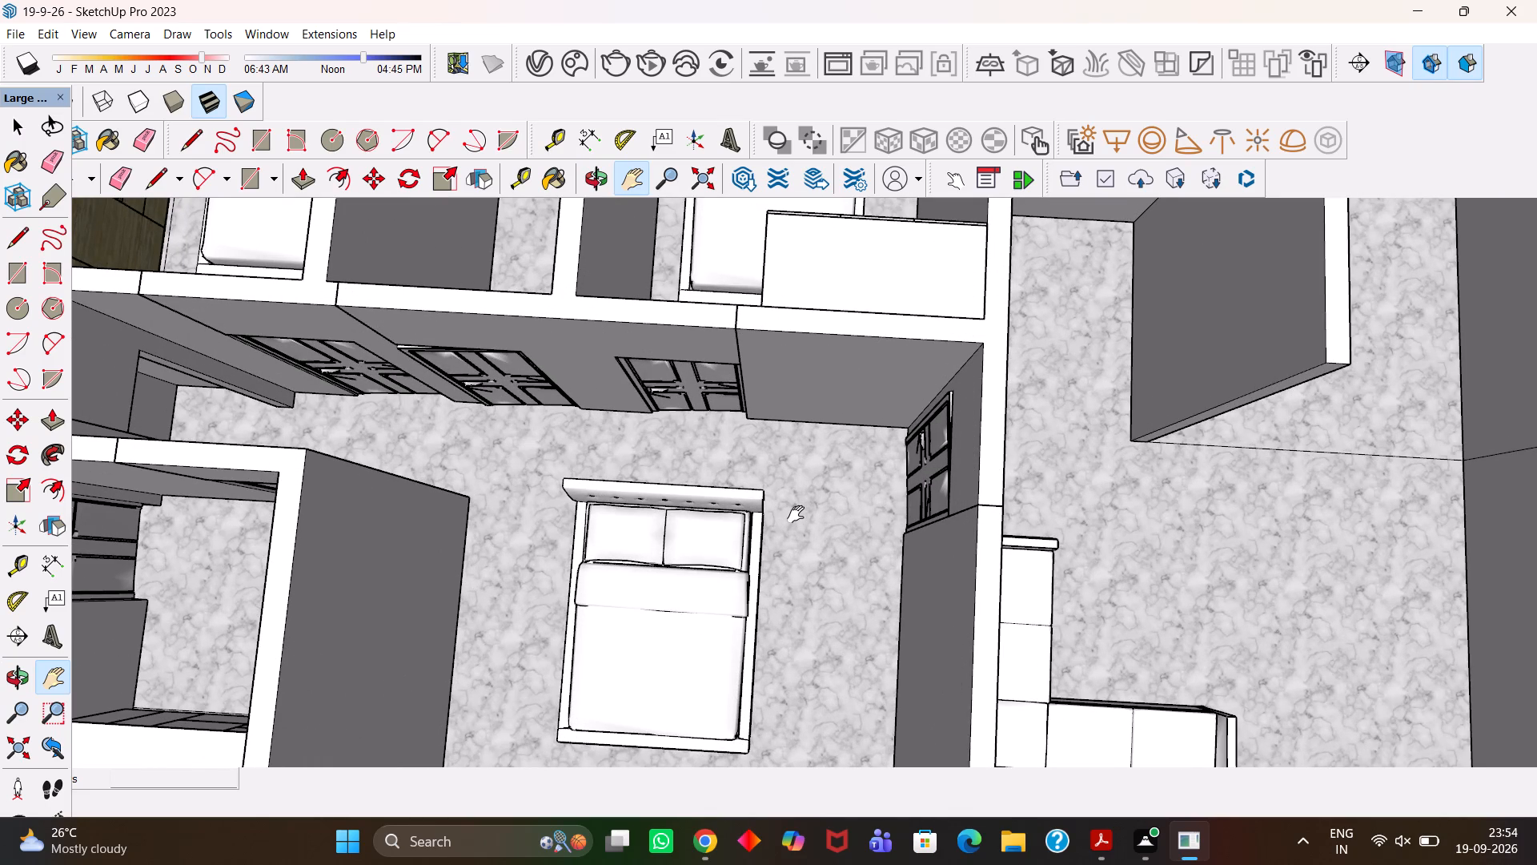
pyautogui.scroll(4, 797, 514)
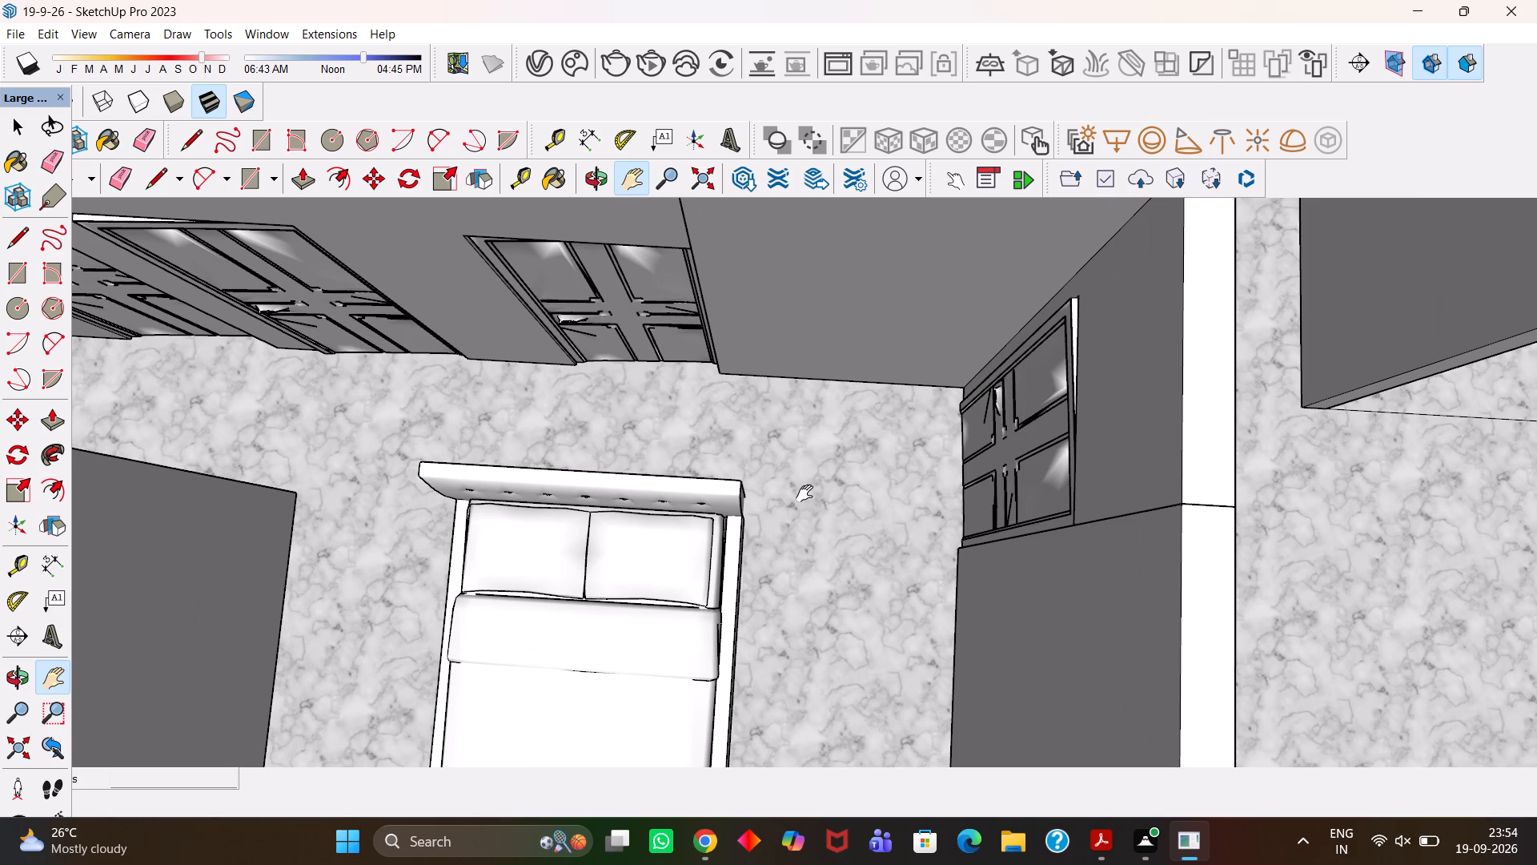
pyautogui.scroll(3, 805, 493)
pyautogui.scroll(-12, 805, 493)
pyautogui.moveTo(741, 520); pyautogui.dragTo(788, 501, button='middle')
# Save the model.
pyautogui.hotkey('ctrl', 's')
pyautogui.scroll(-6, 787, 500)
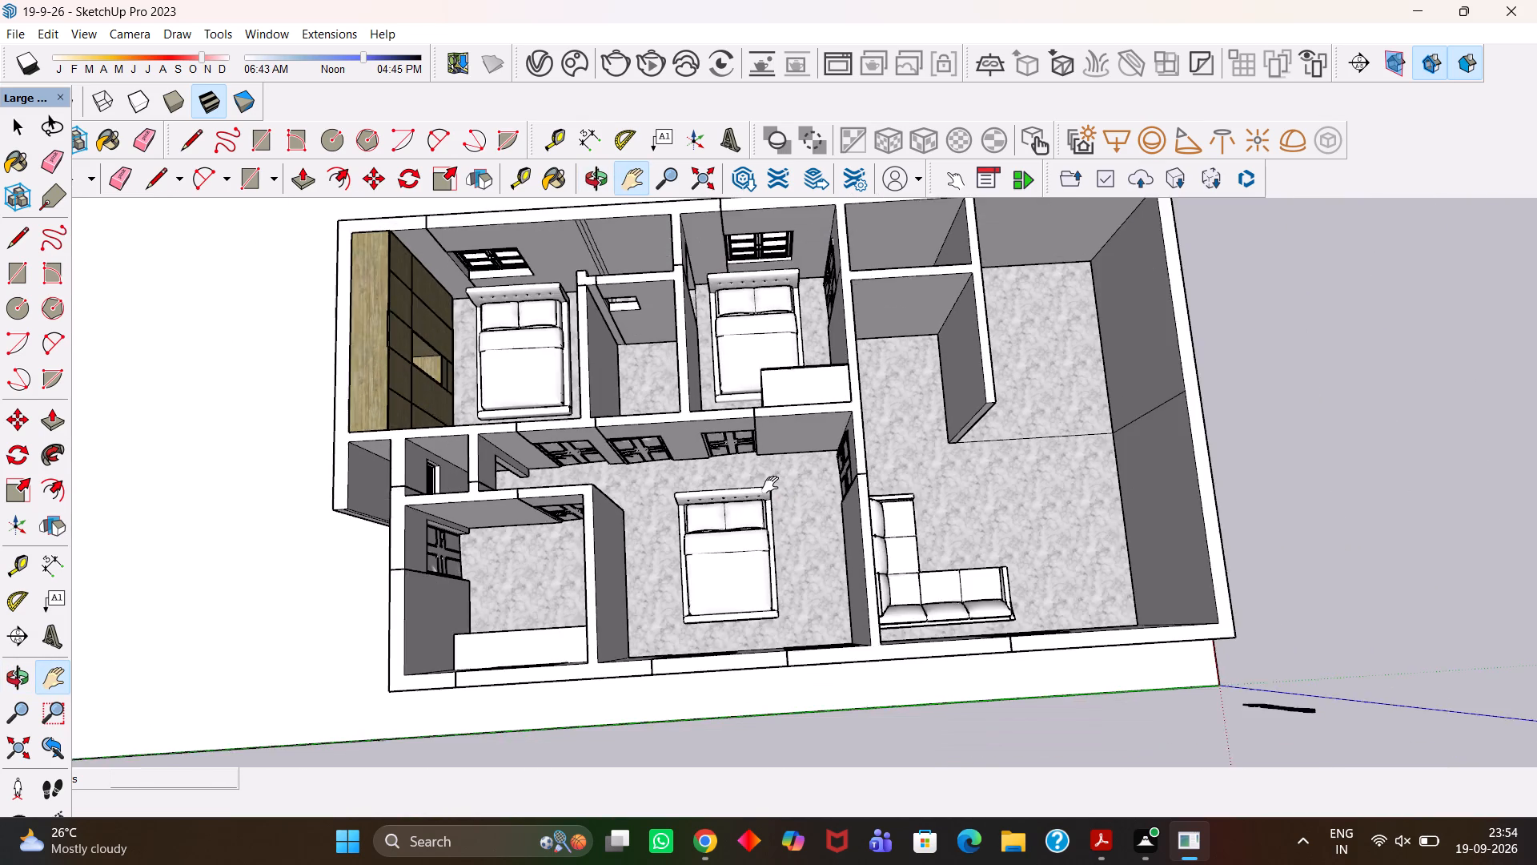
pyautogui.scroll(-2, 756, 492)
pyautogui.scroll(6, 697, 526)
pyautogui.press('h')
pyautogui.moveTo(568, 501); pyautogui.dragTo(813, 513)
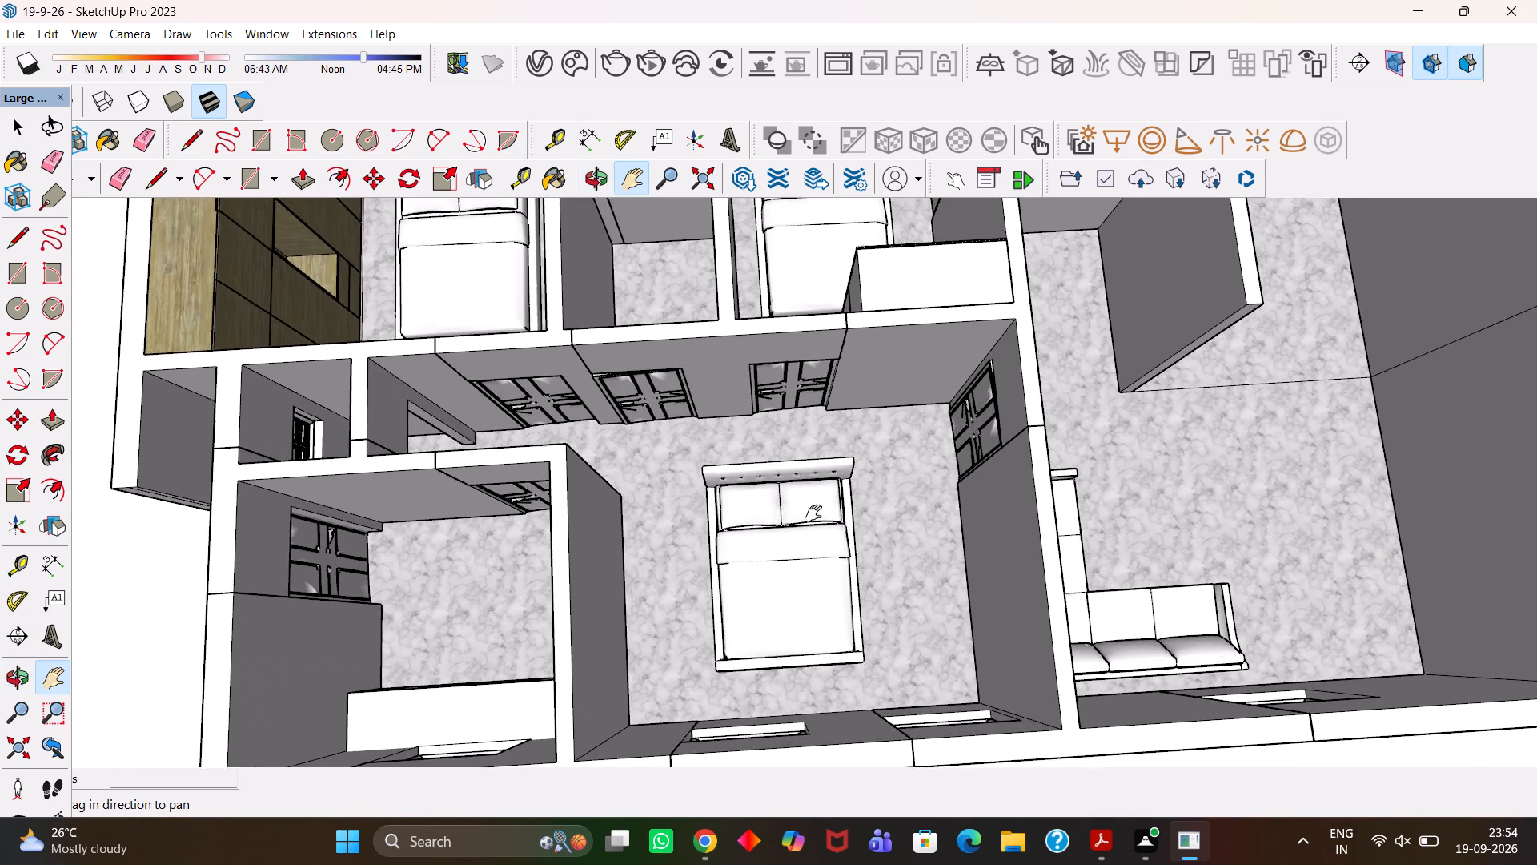
# Delete the panelled door in the inner wall of the small counter room beside the central bedroom.
pyautogui.moveTo(813, 513); pyautogui.dragTo(837, 512)
pyautogui.scroll(2, 737, 547)
pyautogui.moveTo(762, 531); pyautogui.dragTo(795, 513)
pyautogui.scroll(2, 796, 511)
pyautogui.press('space')
pyautogui.click(805, 468)
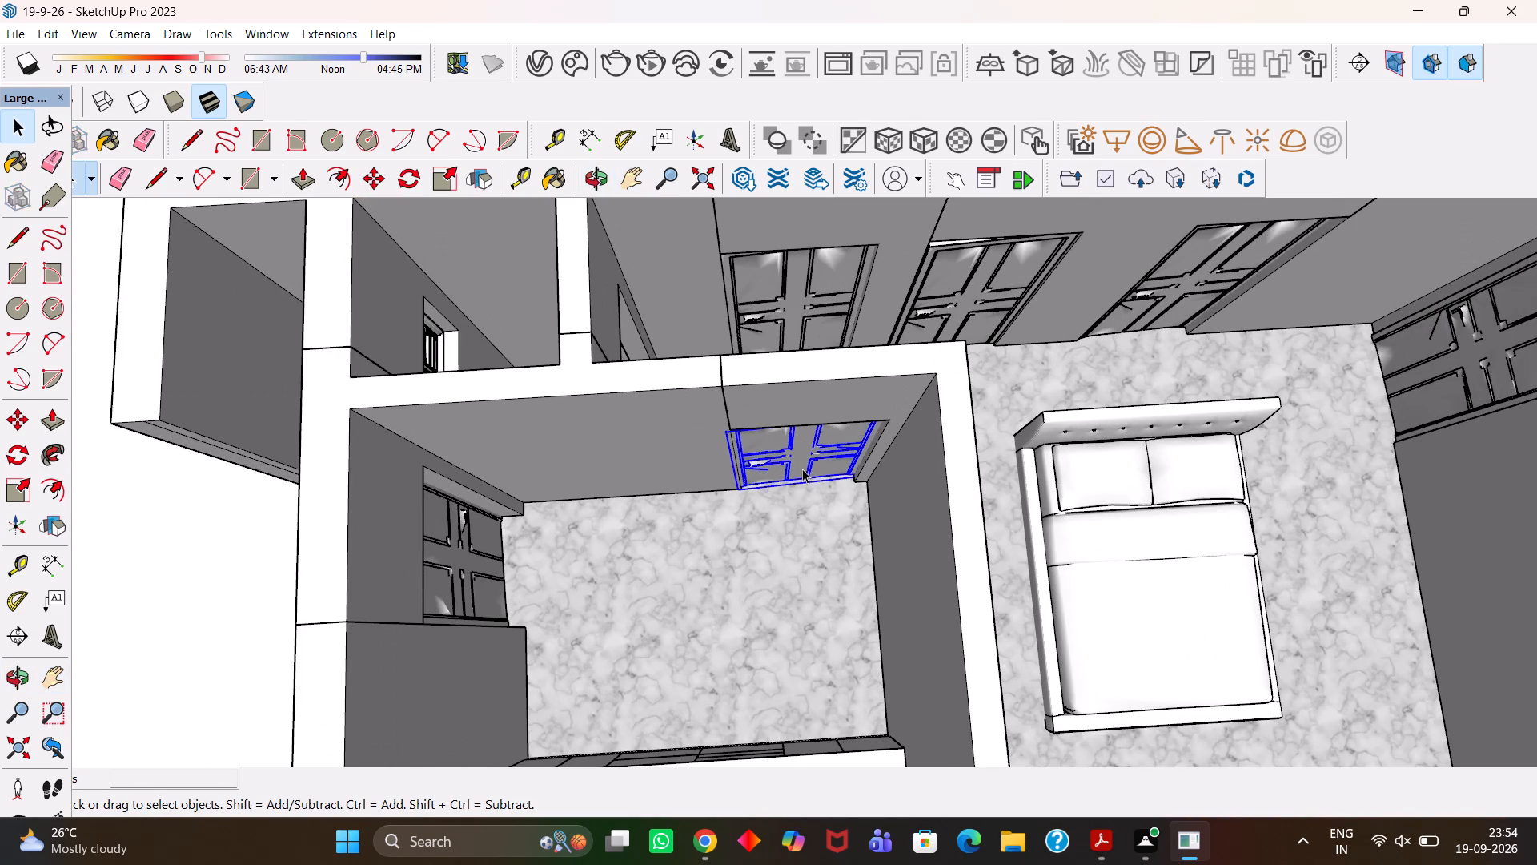
pyautogui.scroll(-4, 798, 467)
pyautogui.press('Delete')
# Examine the two rear bedrooms, the narrow room between them and the sofa area from above.
pyautogui.scroll(-11, 798, 467)
pyautogui.press('h')
pyautogui.moveTo(896, 489); pyautogui.dragTo(777, 511)
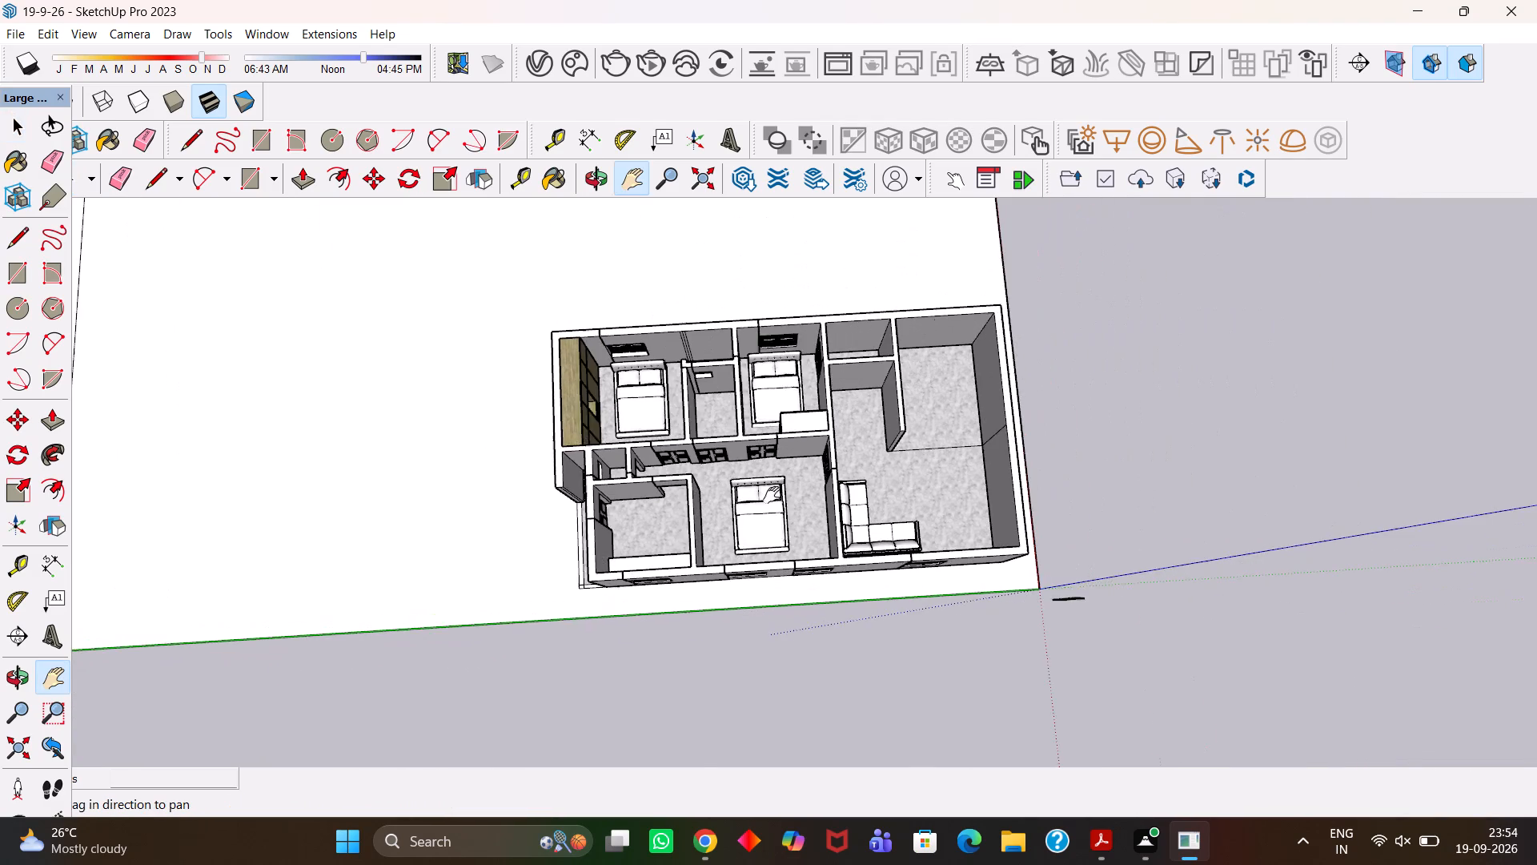
pyautogui.press('h')
pyautogui.scroll(7, 742, 453)
pyautogui.press('h')
pyautogui.moveTo(748, 394); pyautogui.dragTo(754, 475)
pyautogui.scroll(8, 679, 408)
pyautogui.press('h')
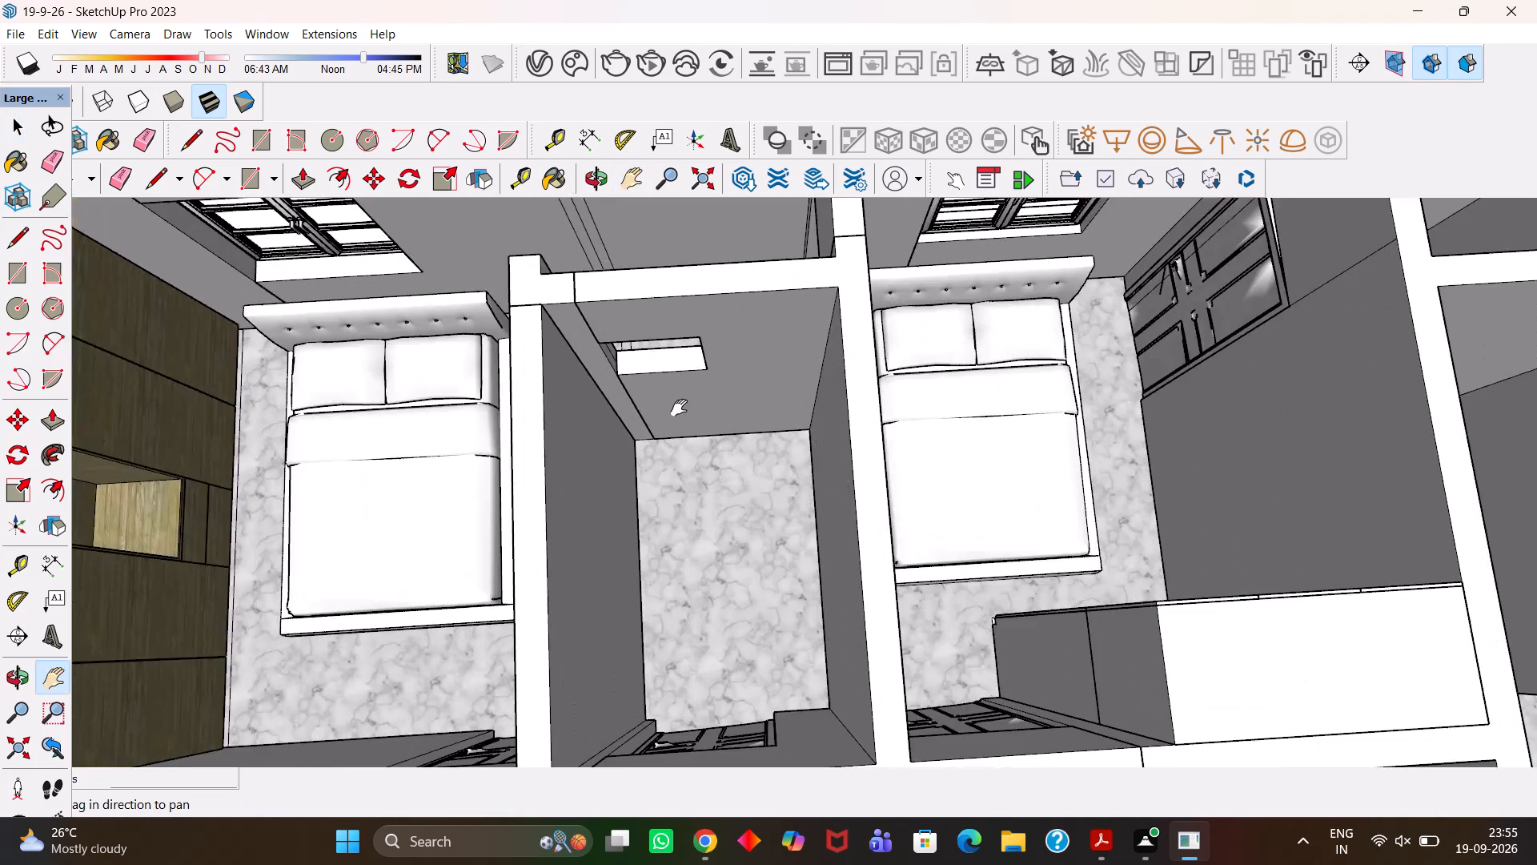
pyautogui.scroll(-11, 679, 401)
pyautogui.press('h')
pyautogui.moveTo(804, 484); pyautogui.dragTo(680, 356)
pyautogui.scroll(-4, 672, 340)
pyautogui.moveTo(612, 285); pyautogui.dragTo(831, 444)
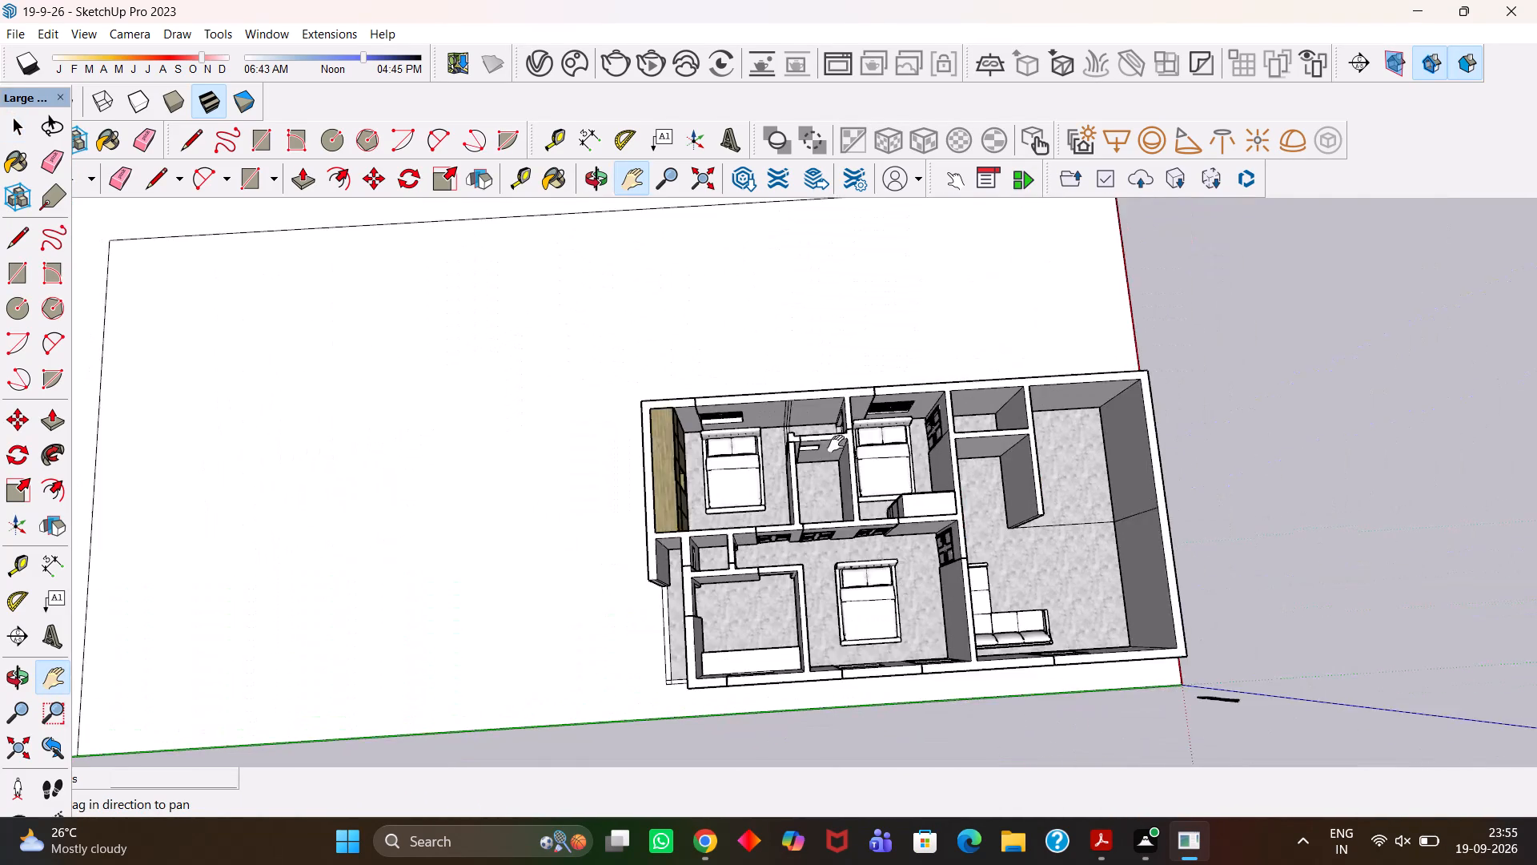
pyautogui.scroll(-3, 863, 464)
pyautogui.press('h')
pyautogui.scroll(7, 878, 487)
pyautogui.moveTo(1057, 533); pyautogui.dragTo(686, 428)
pyautogui.scroll(3, 743, 428)
pyautogui.scroll(-5, 748, 428)
pyautogui.press('h')
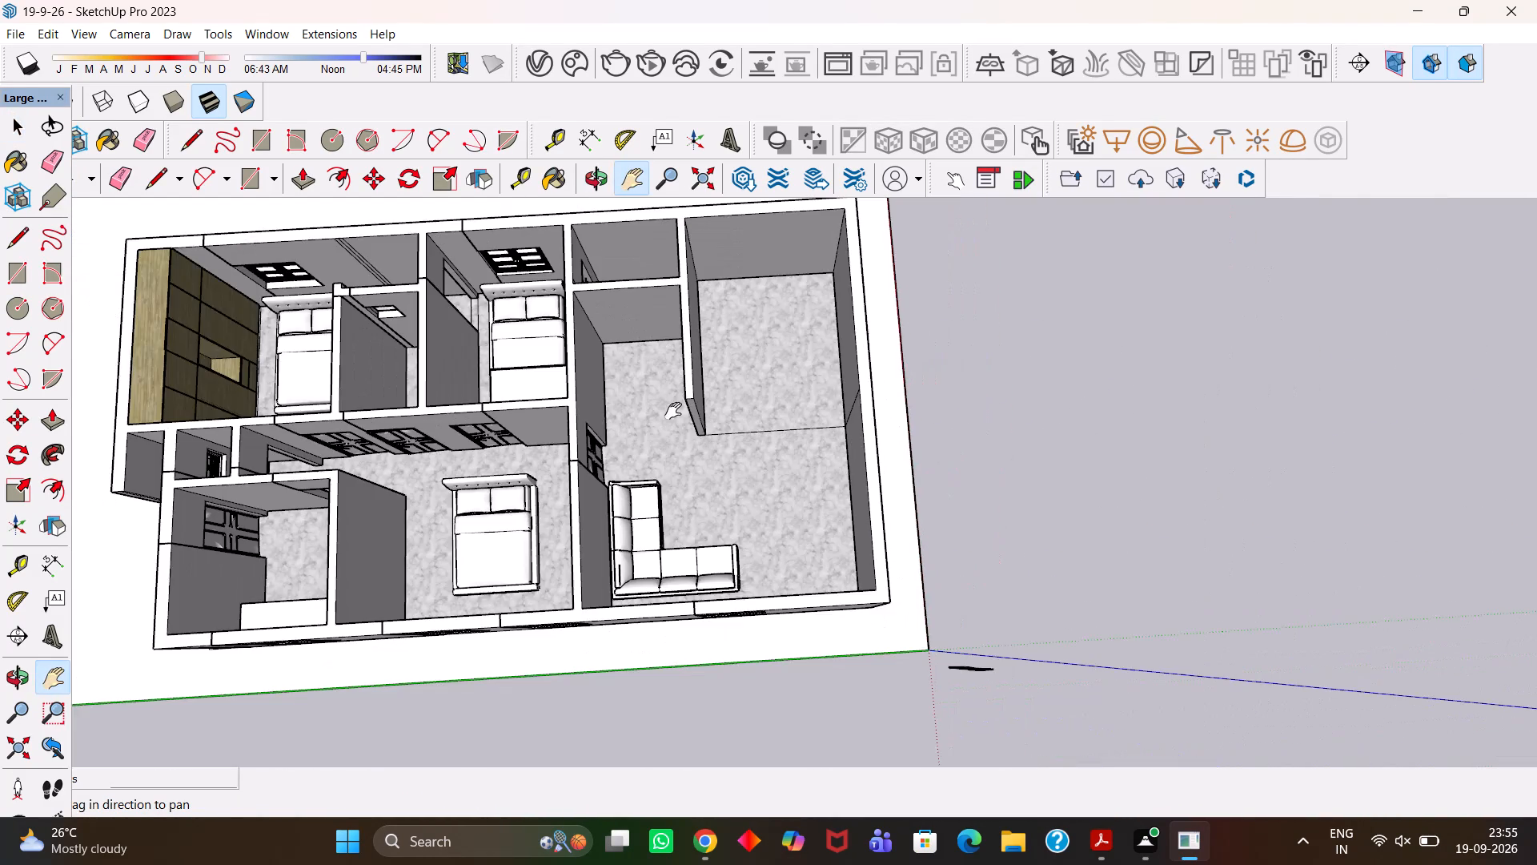
# Frame the whole house lengthwise from above and save the model.
pyautogui.moveTo(710, 389); pyautogui.dragTo(937, 417)
pyautogui.scroll(-2, 910, 430)
pyautogui.moveTo(880, 456); pyautogui.dragTo(865, 480, button='middle')
pyautogui.scroll(5, 865, 480)
pyautogui.moveTo(850, 473); pyautogui.dragTo(868, 495)
pyautogui.scroll(-2, 863, 491)
pyautogui.scroll(1, 863, 491)
pyautogui.scroll(-1, 863, 491)
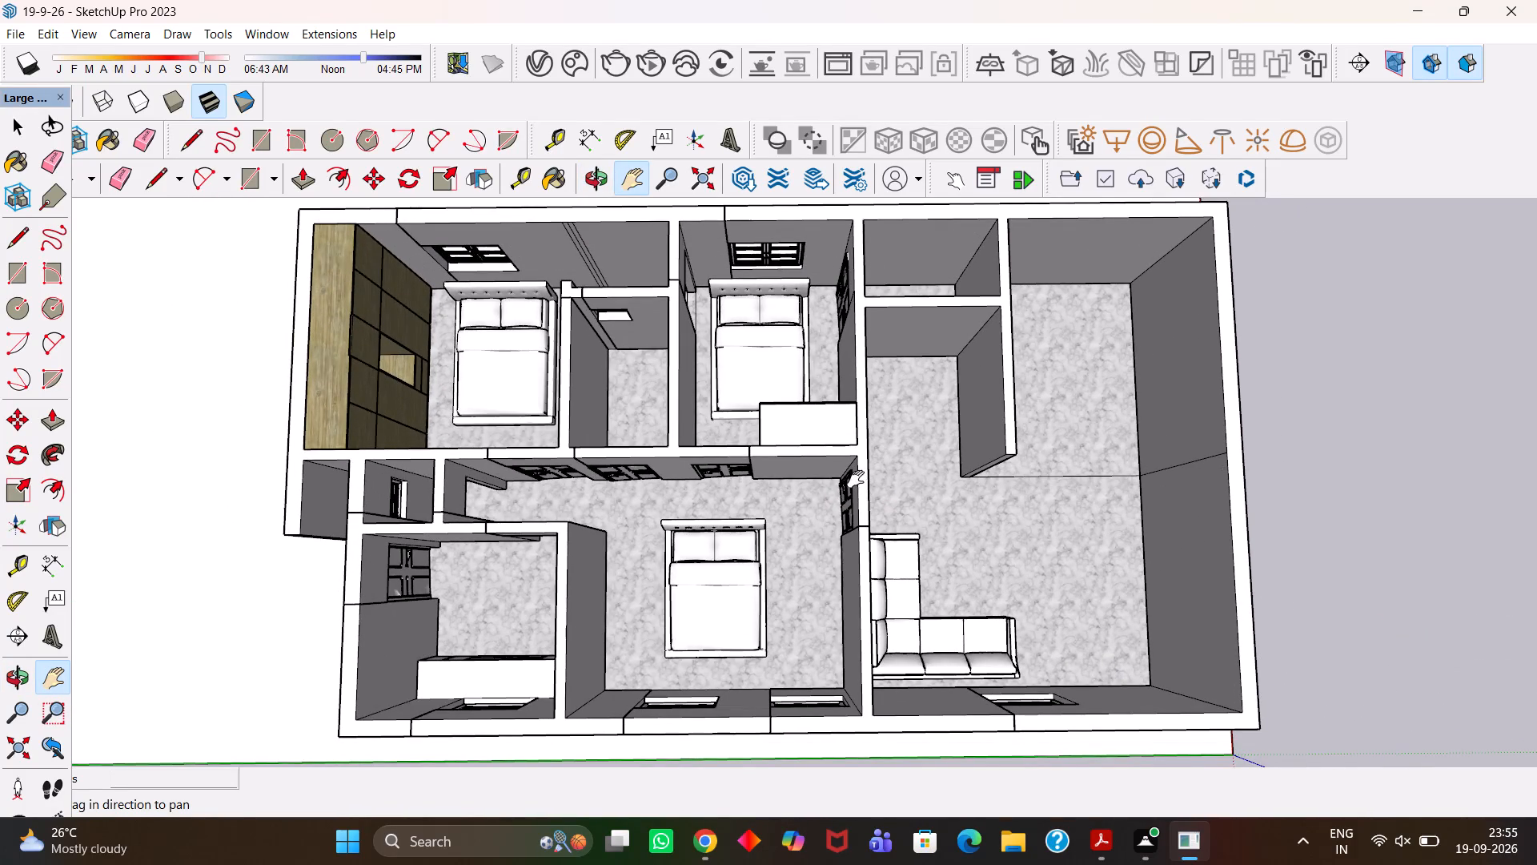
pyautogui.scroll(-3, 851, 489)
pyautogui.scroll(3, 847, 504)
pyautogui.scroll(-1, 846, 505)
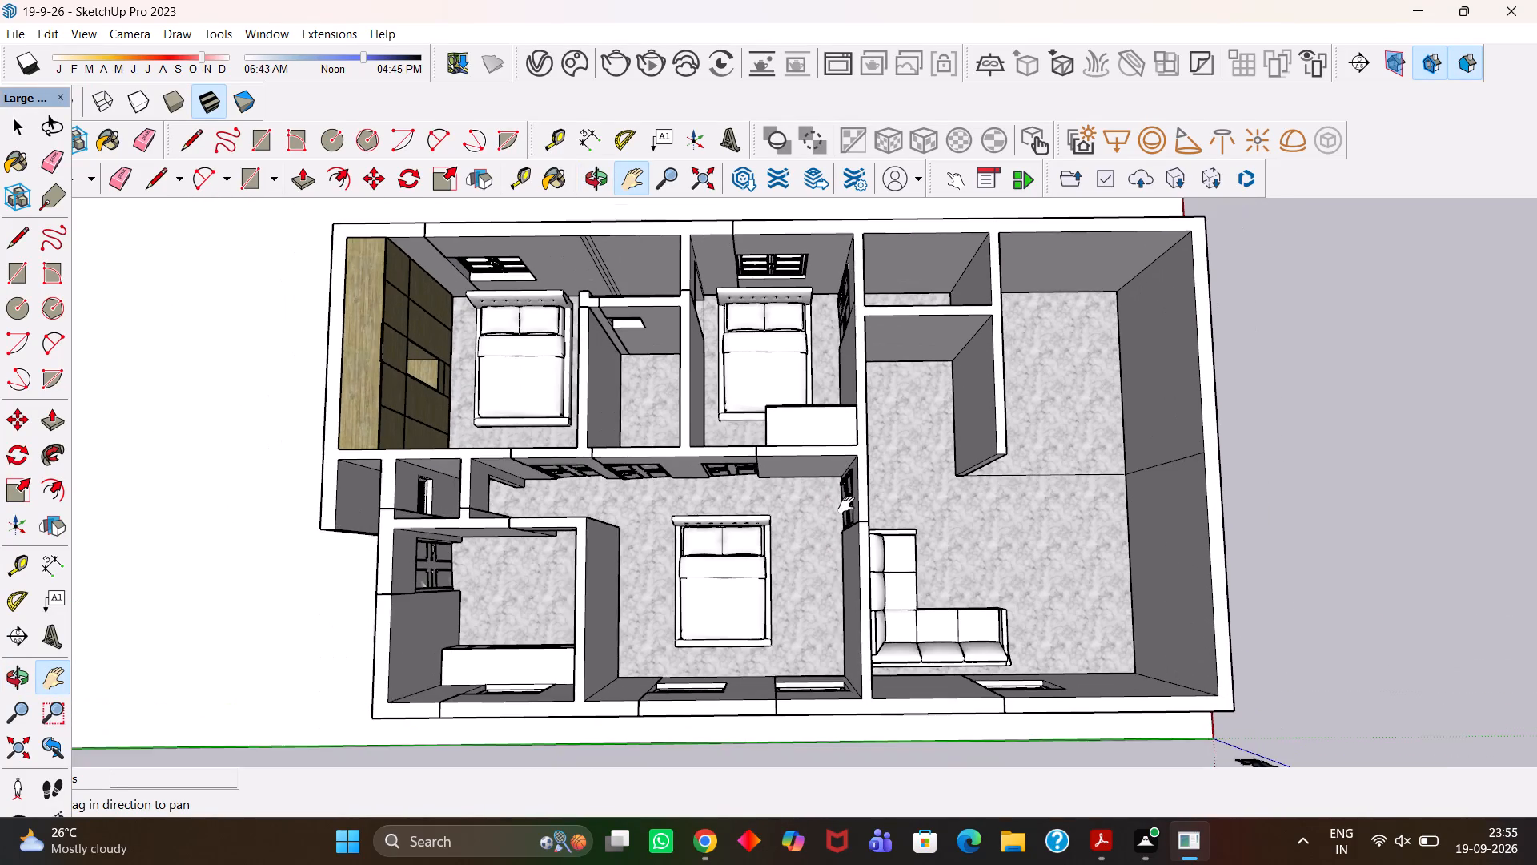
pyautogui.moveTo(846, 505); pyautogui.dragTo(845, 526)
pyautogui.scroll(1, 846, 525)
pyautogui.scroll(-1, 846, 525)
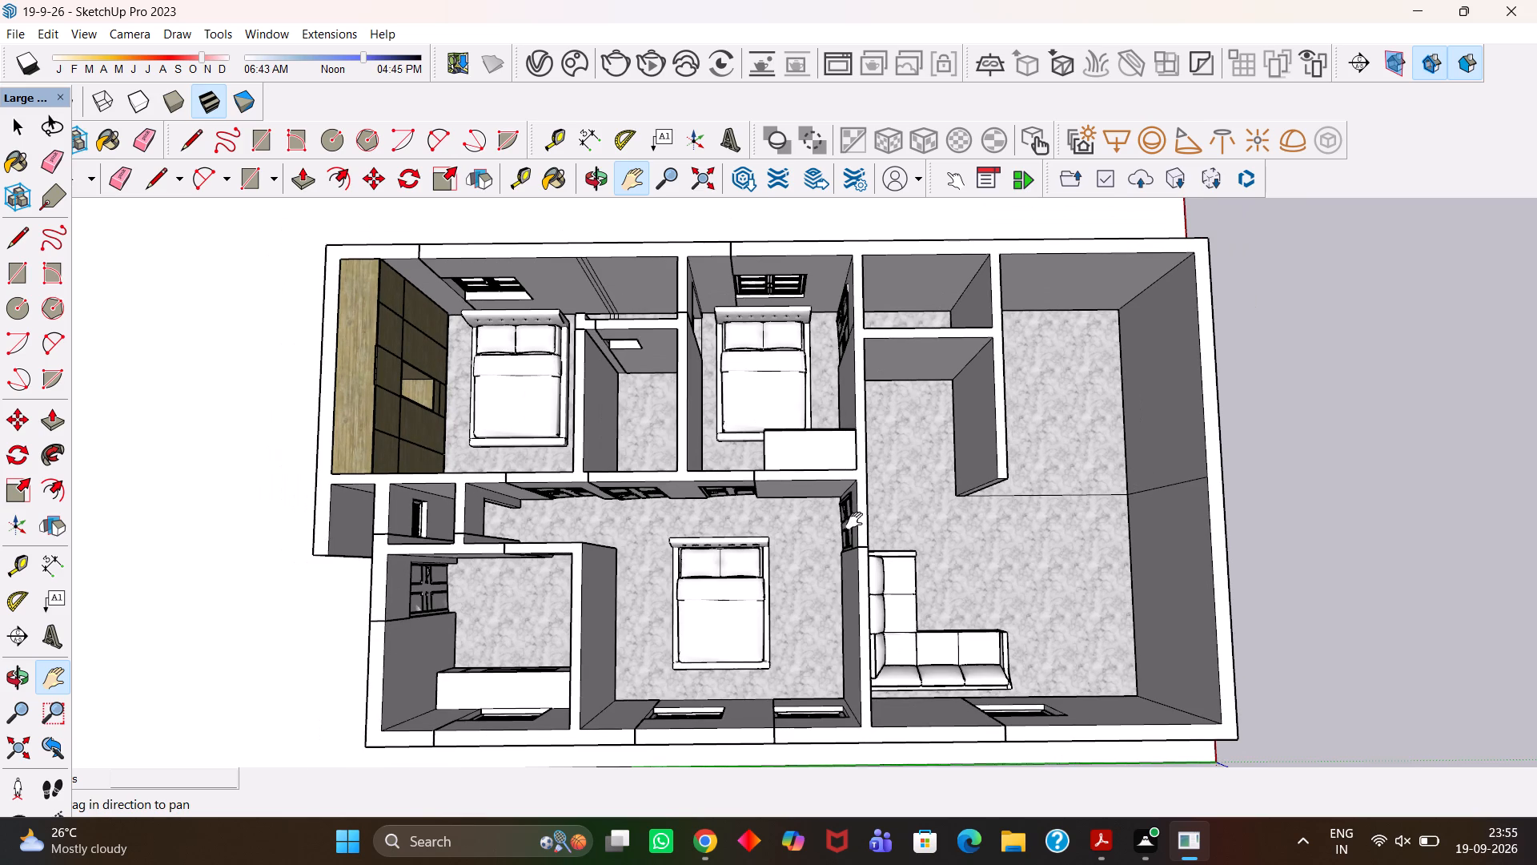
pyautogui.hotkey('ctrl', 's')
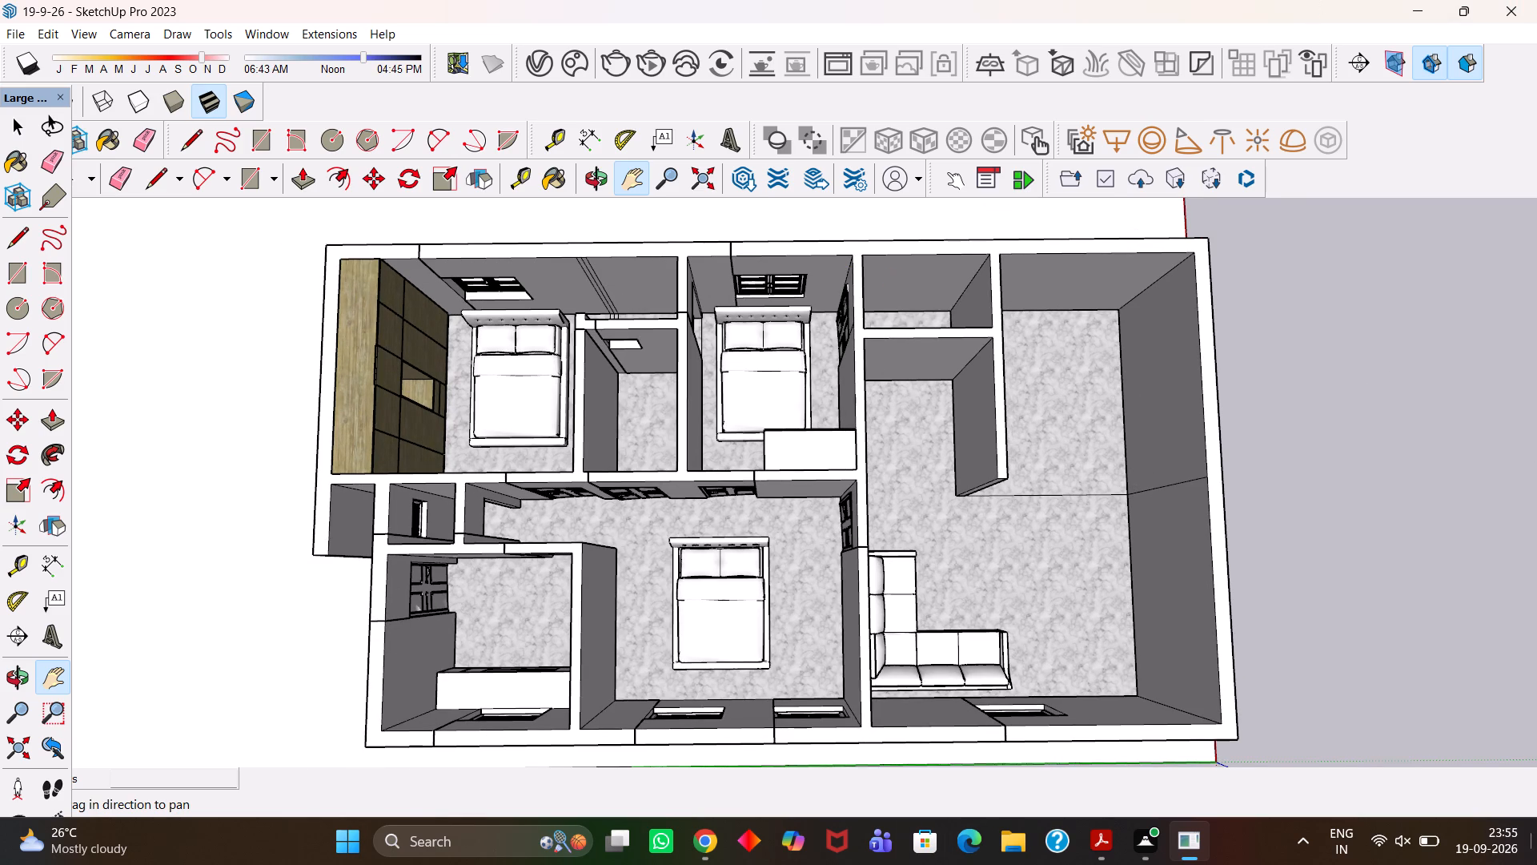